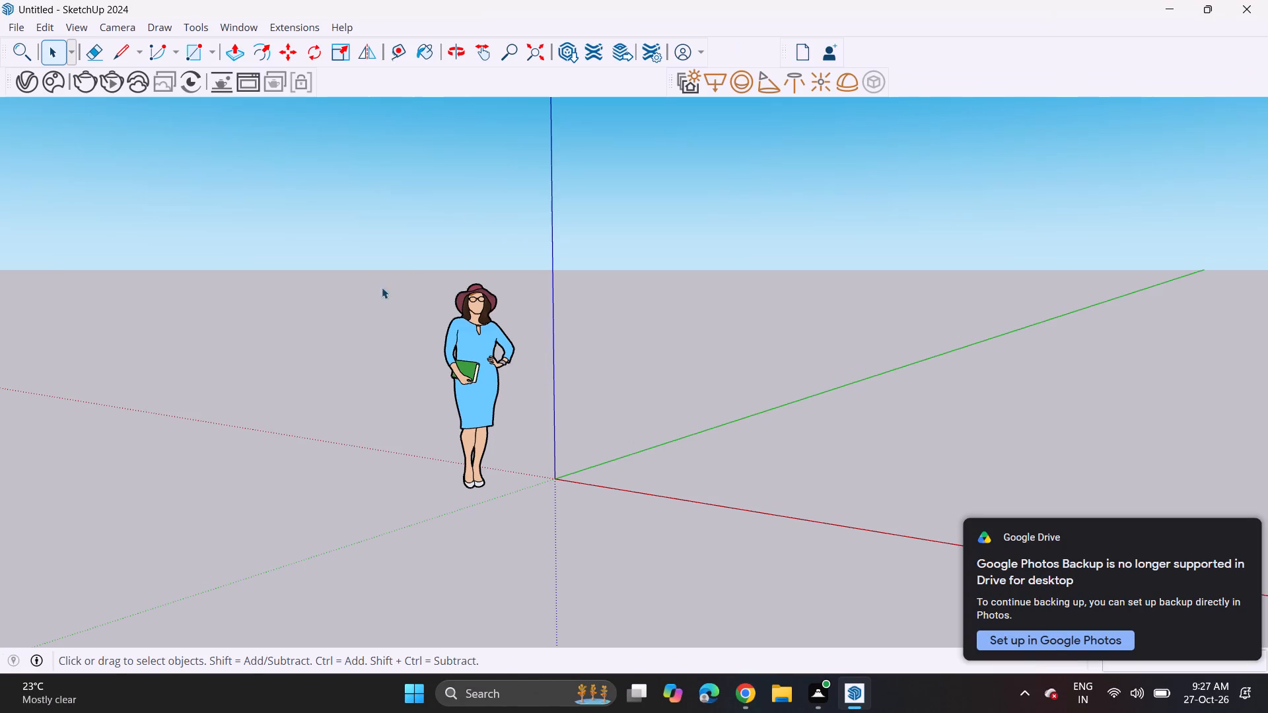
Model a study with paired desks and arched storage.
Draw a ground-plane rectangle about 23' 9" by 14' 2" near the origin, between the red and green axes.
middle_click_drag(380, 397, 458, 401)
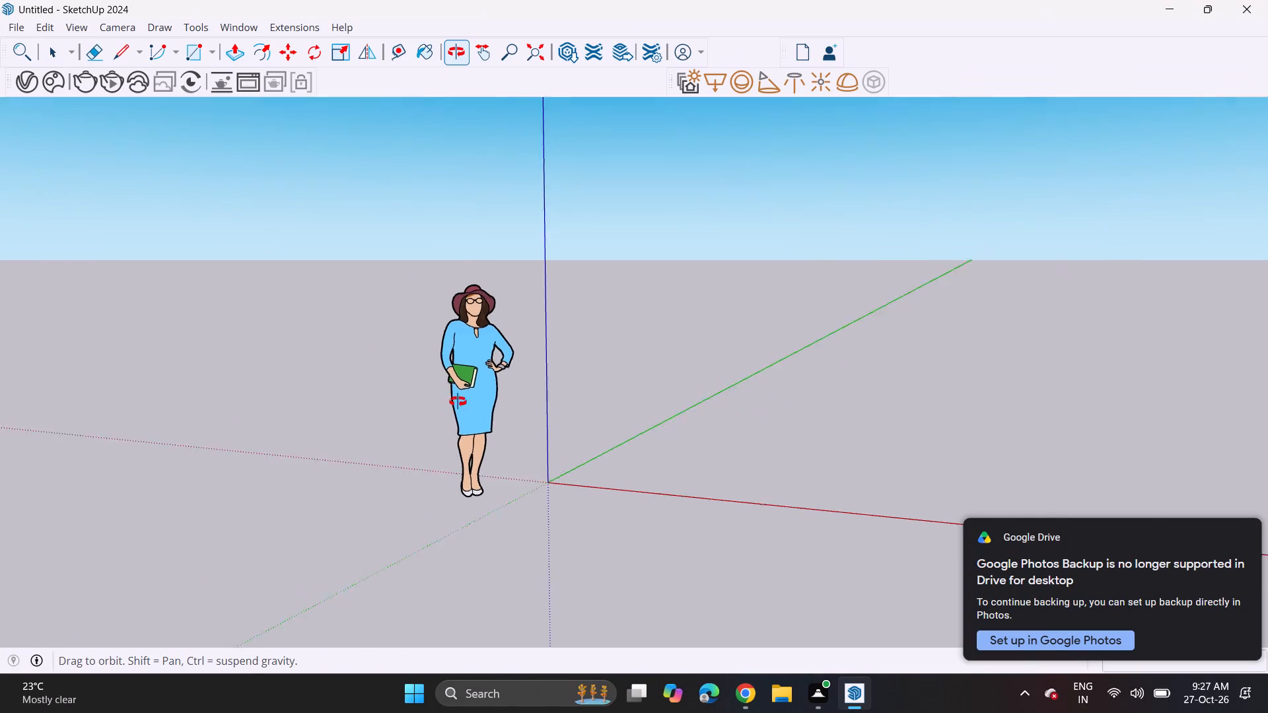
middle_click_drag(458, 401, 699, 403)
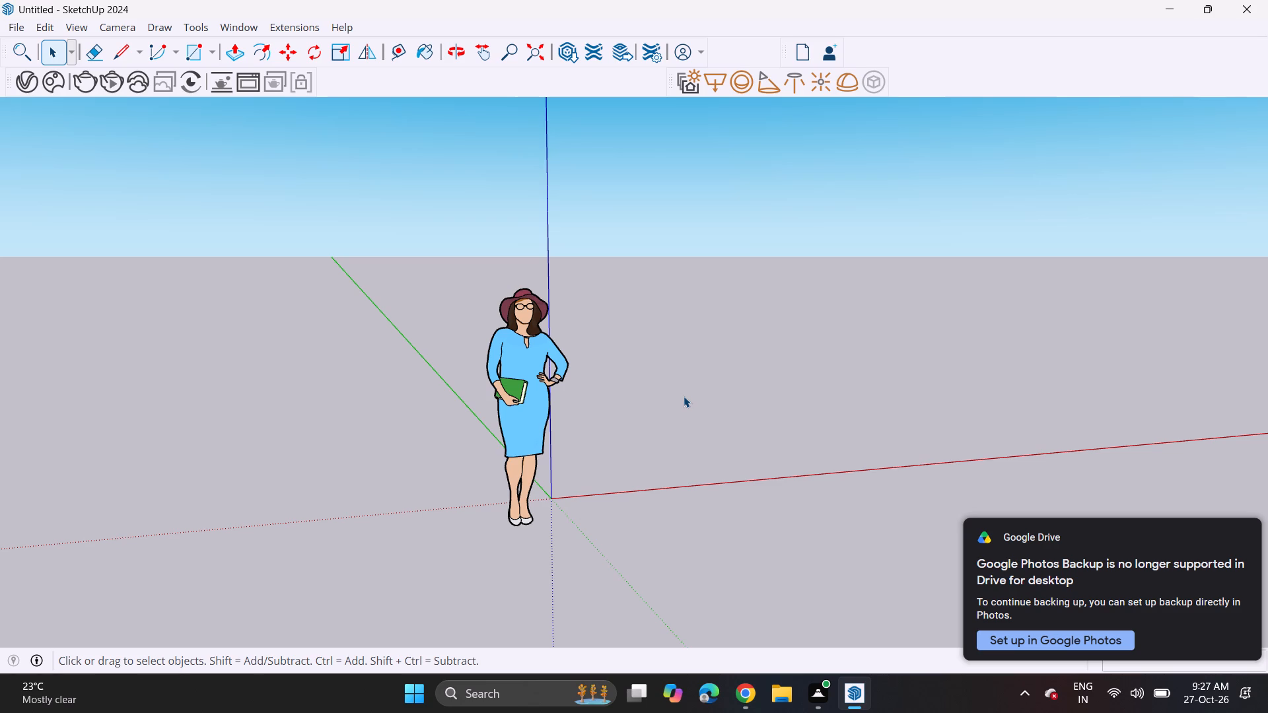
scroll(607, 354, "down", 6)
scroll(536, 382, "down", 1)
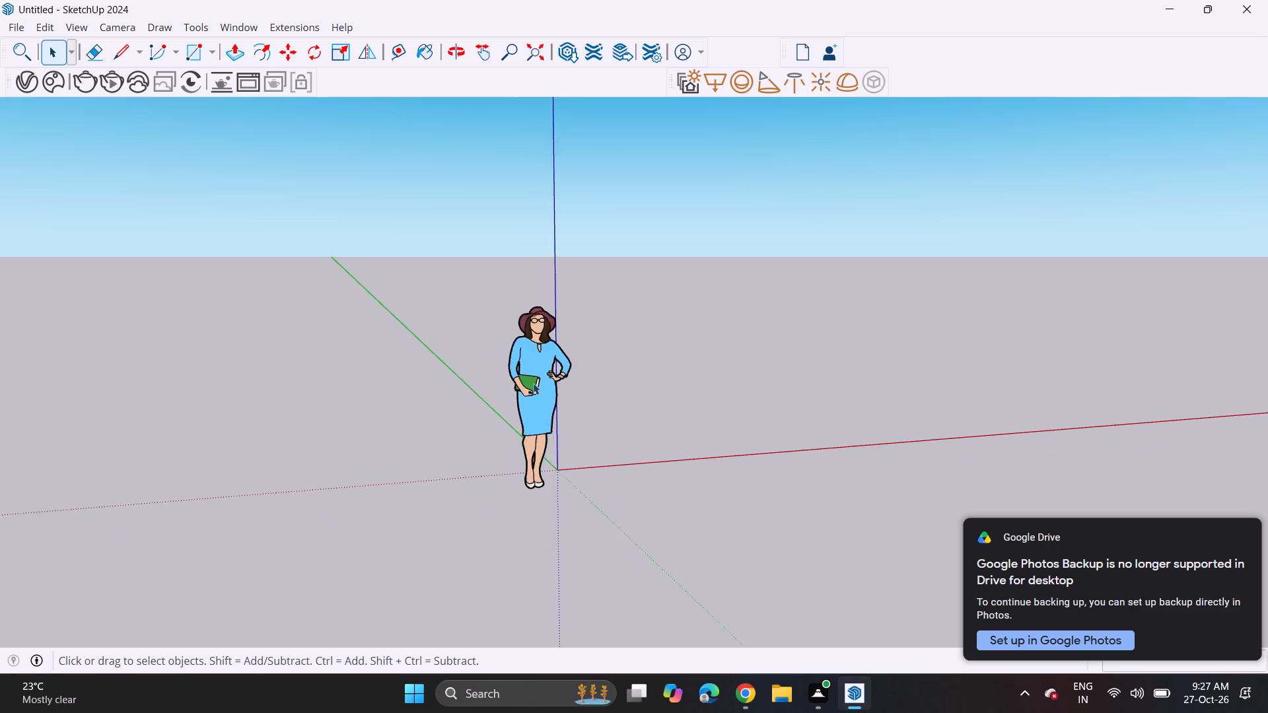
scroll(533, 383, "down", 4)
middle_click_drag(709, 378, 581, 405)
middle_click_drag(706, 349, 357, 399)
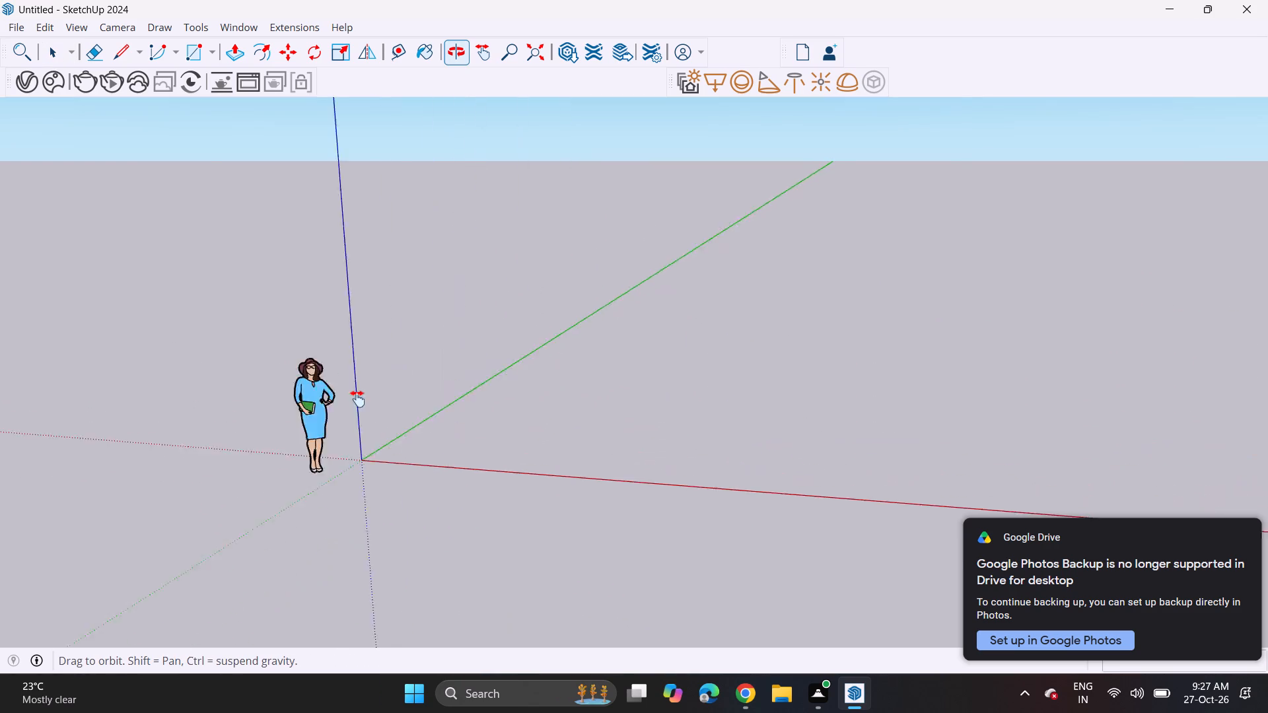
middle_click_drag(357, 399, 203, 423)
middle_click_drag(777, 335, 225, 386, "shift")
scroll(227, 388, "up", 1)
middle_click_drag(244, 388, 448, 346)
middle_click_drag(659, 314, 542, 356)
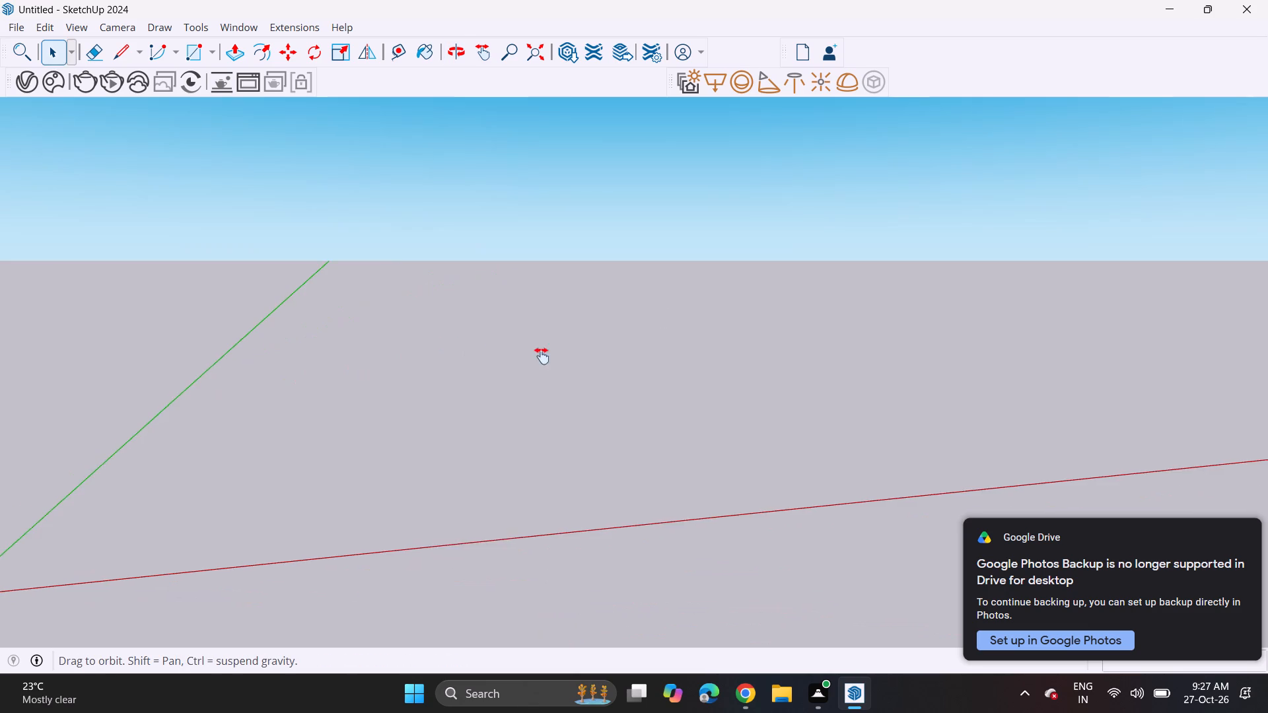
middle_click_drag(542, 356, 276, 451)
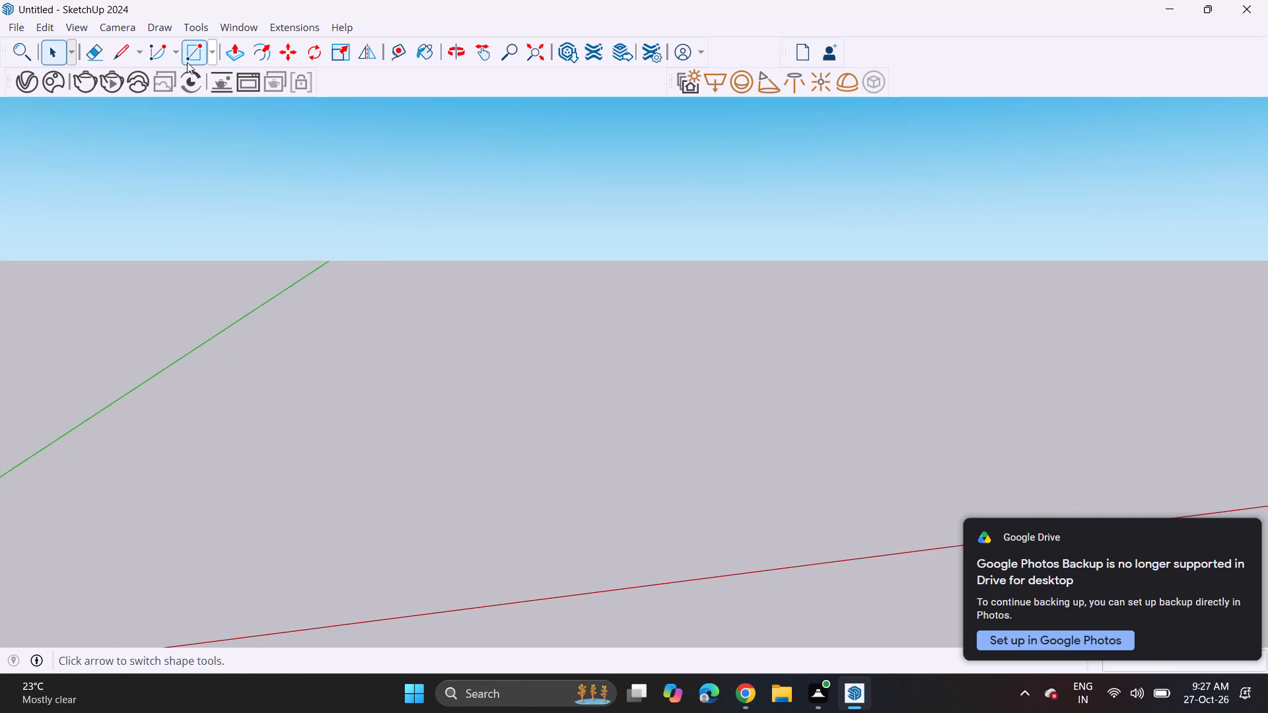
left_click(190, 53)
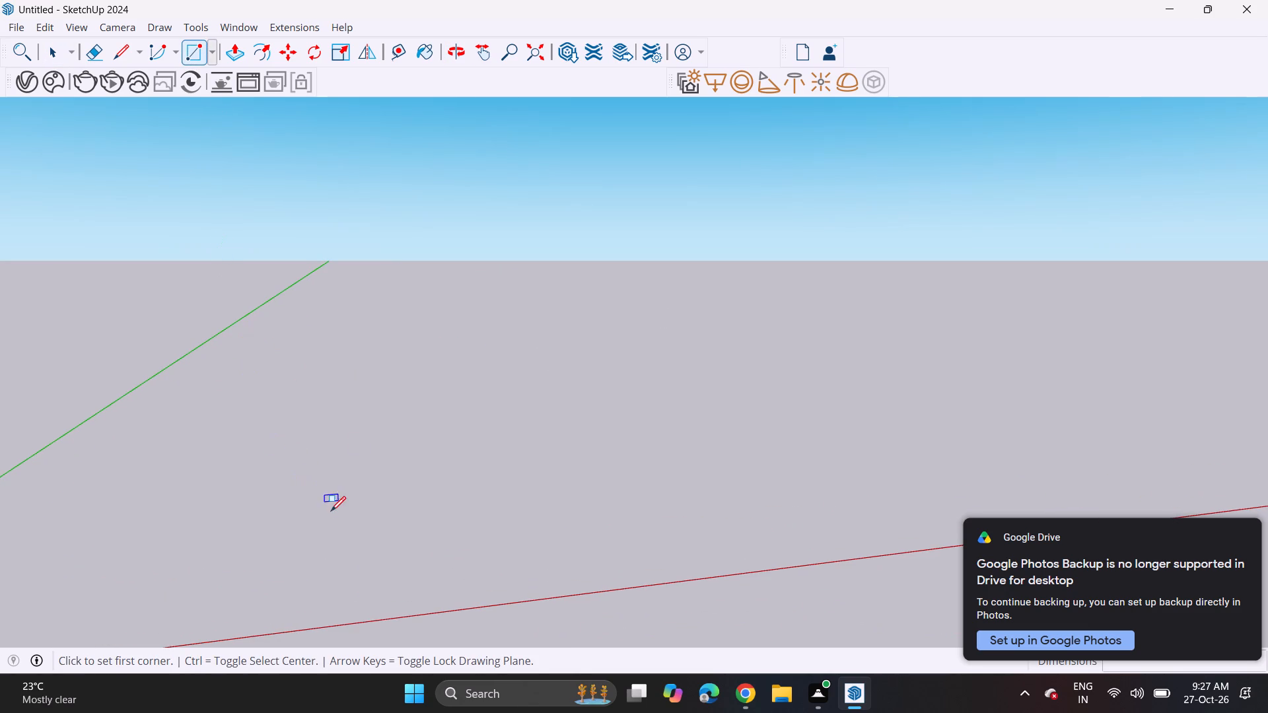
left_click(332, 517)
middle_click_drag(472, 477, 430, 525)
scroll(569, 477, "down", 3)
scroll(569, 477, "up", 1)
middle_click_drag(569, 481, 567, 467, "shift")
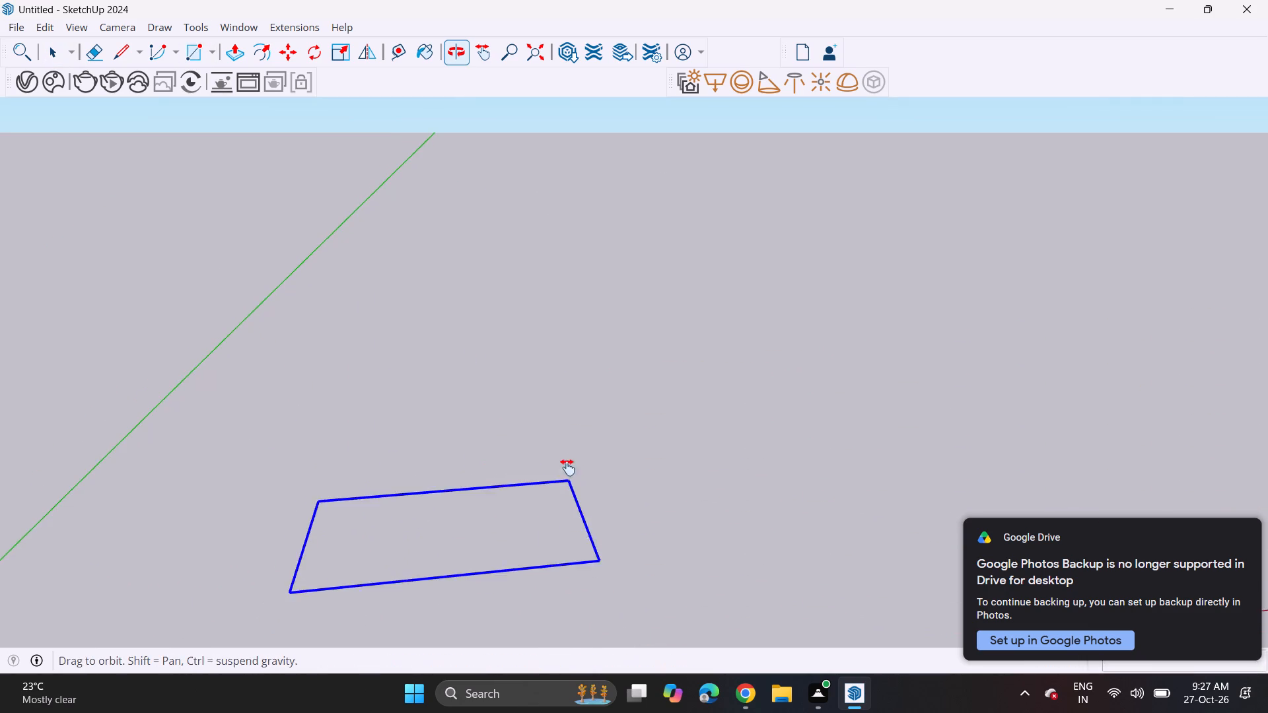
middle_click_drag(567, 467, 559, 429, "shift")
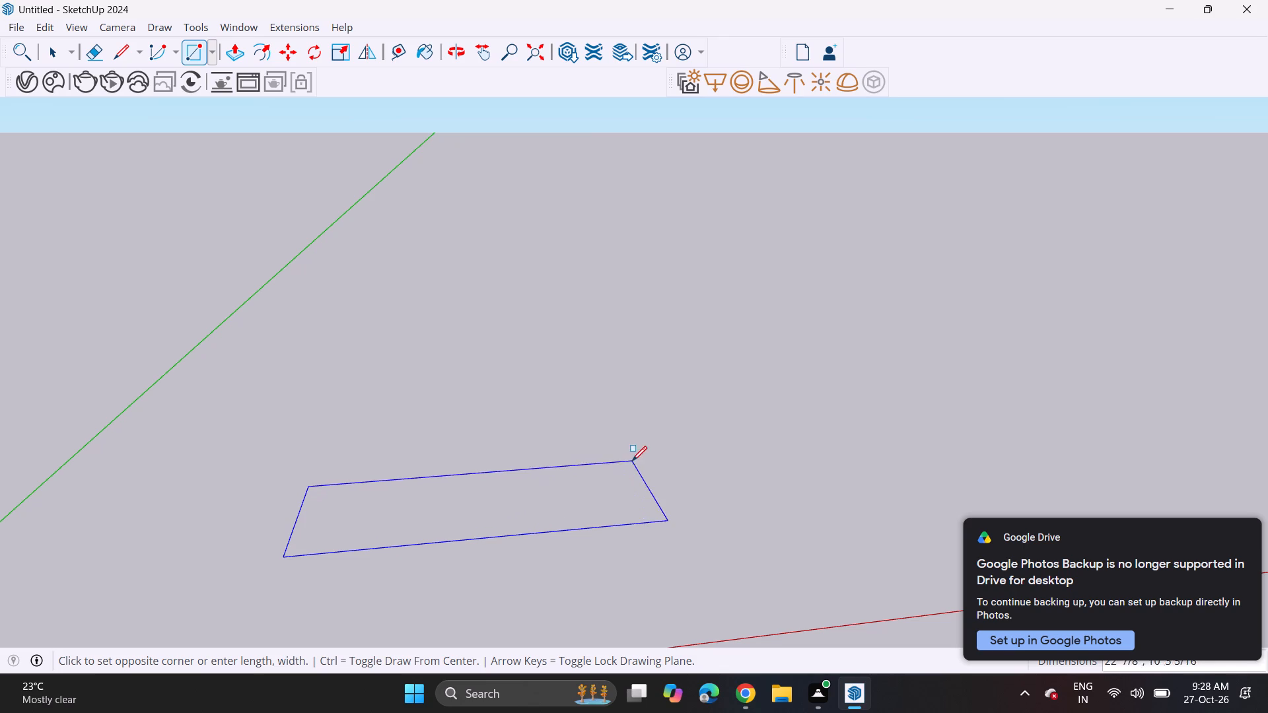
left_click(643, 441)
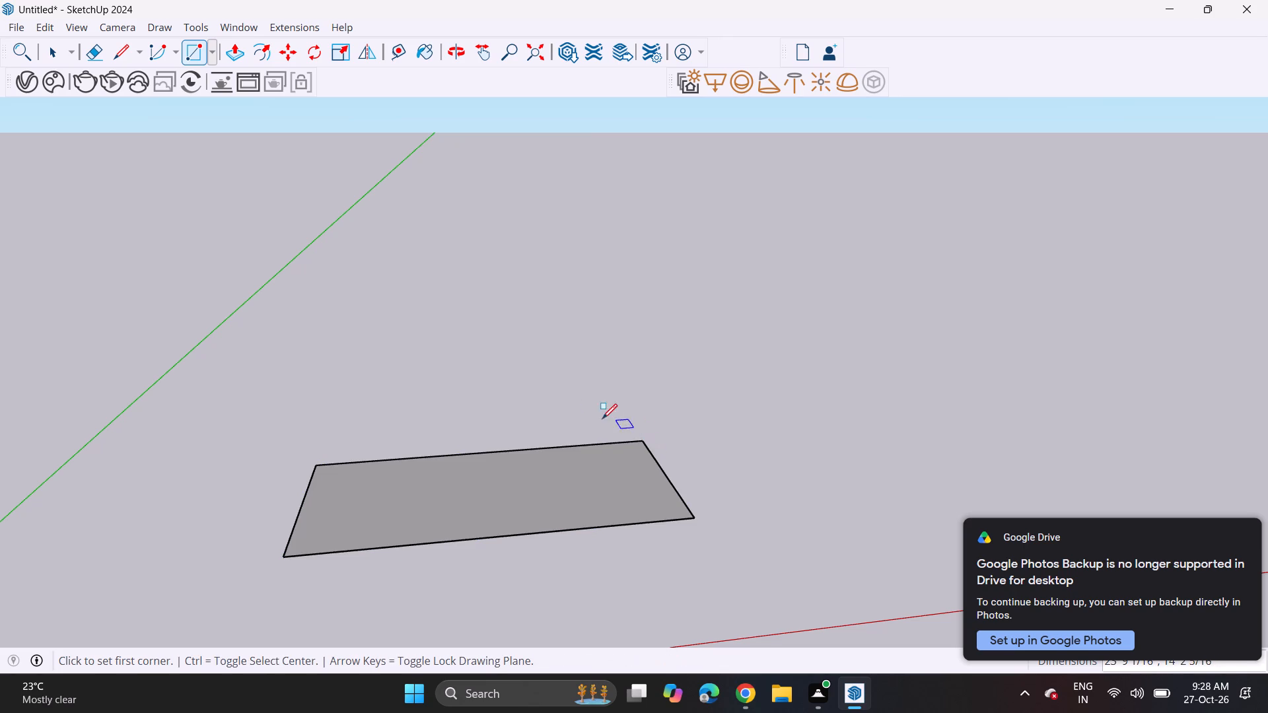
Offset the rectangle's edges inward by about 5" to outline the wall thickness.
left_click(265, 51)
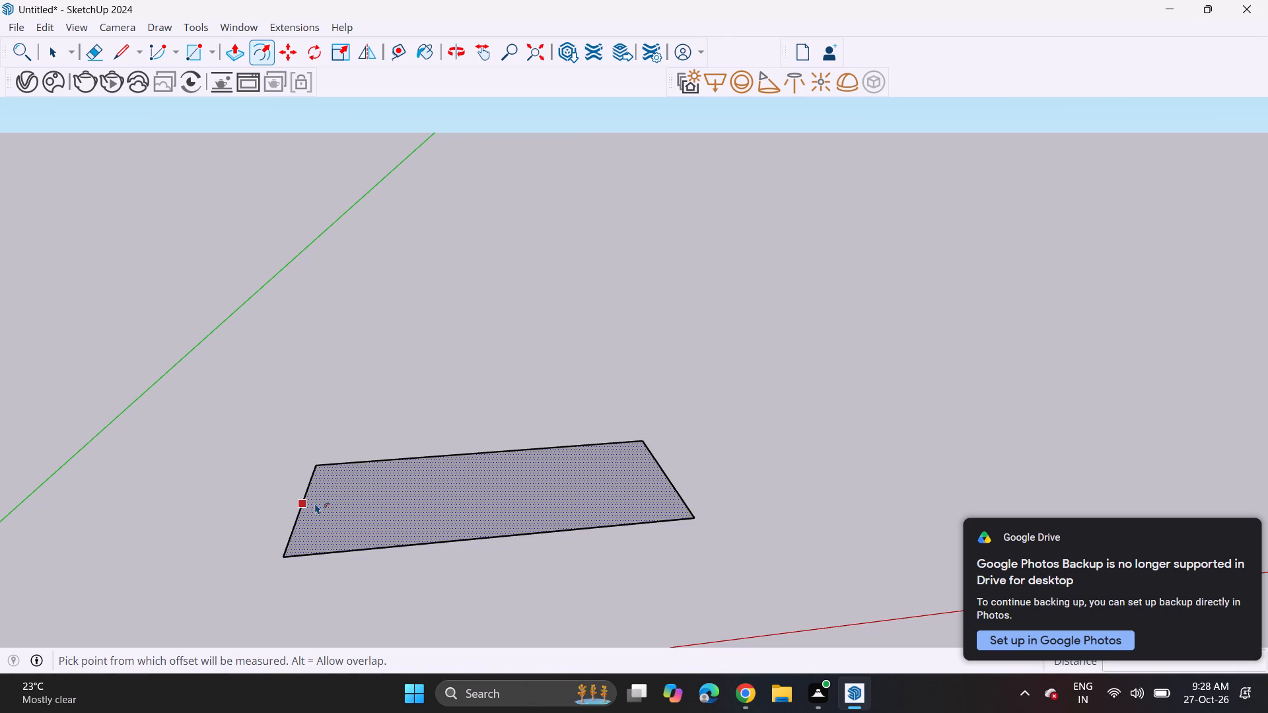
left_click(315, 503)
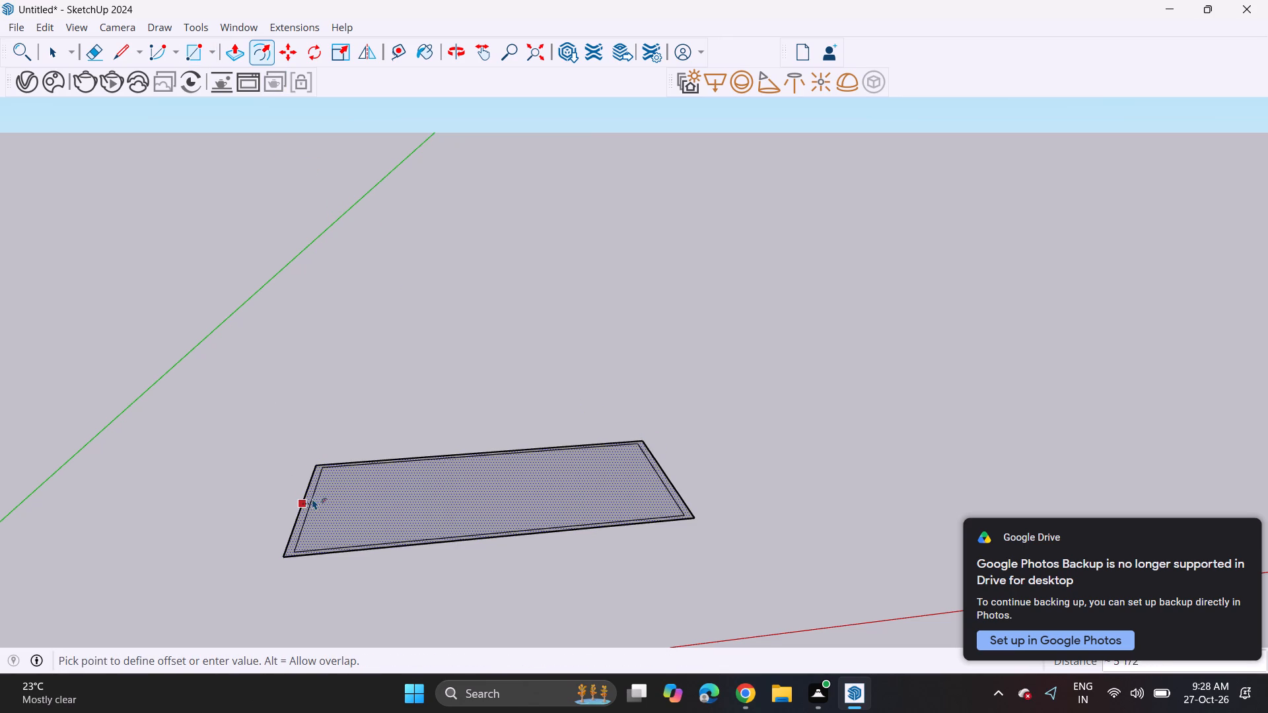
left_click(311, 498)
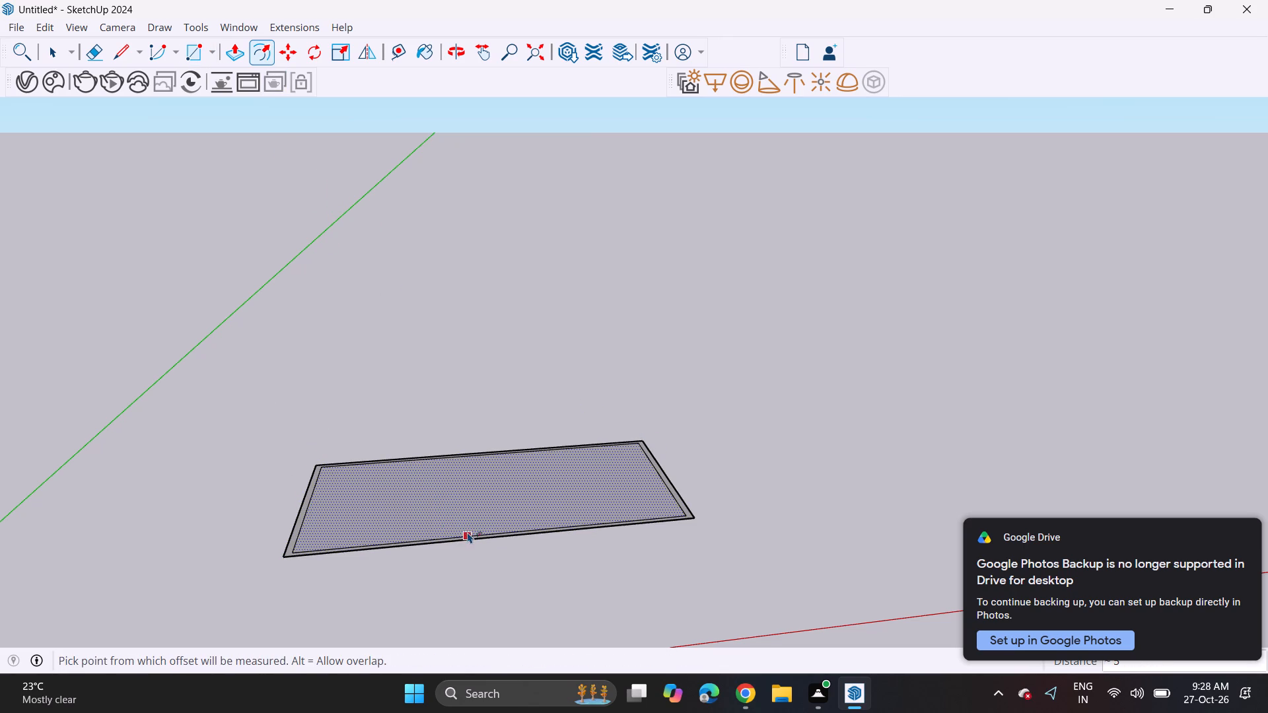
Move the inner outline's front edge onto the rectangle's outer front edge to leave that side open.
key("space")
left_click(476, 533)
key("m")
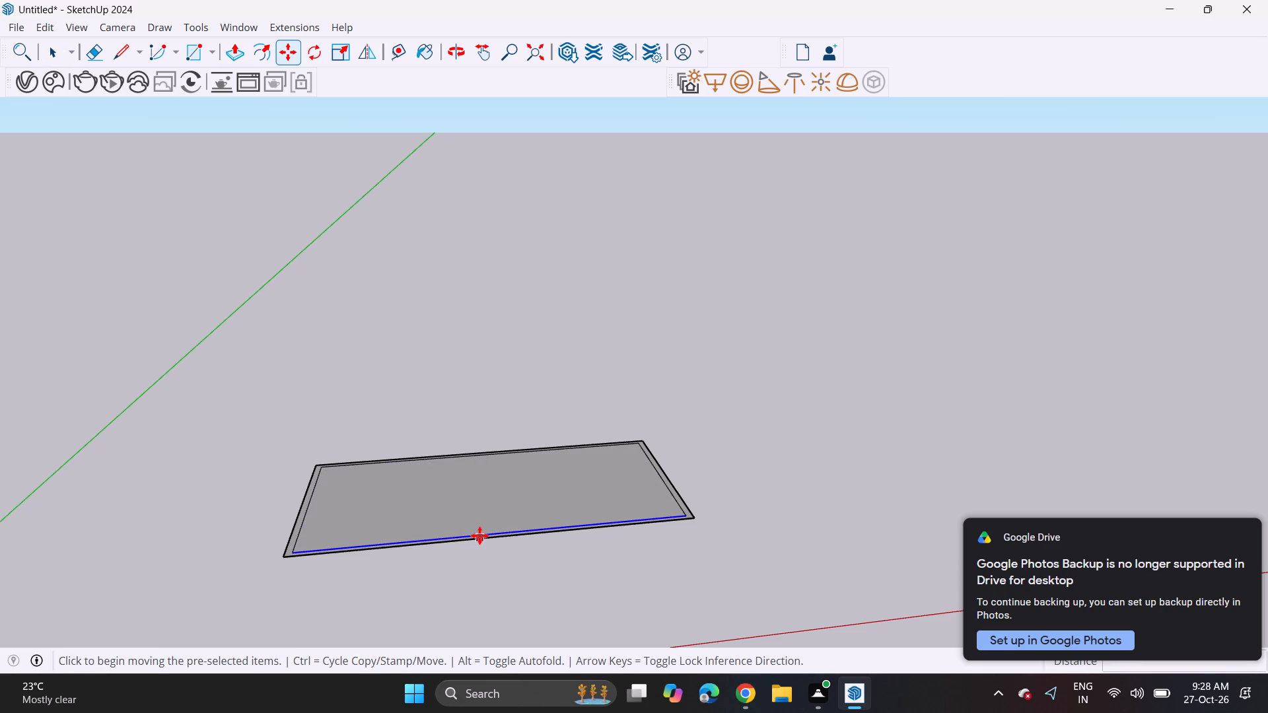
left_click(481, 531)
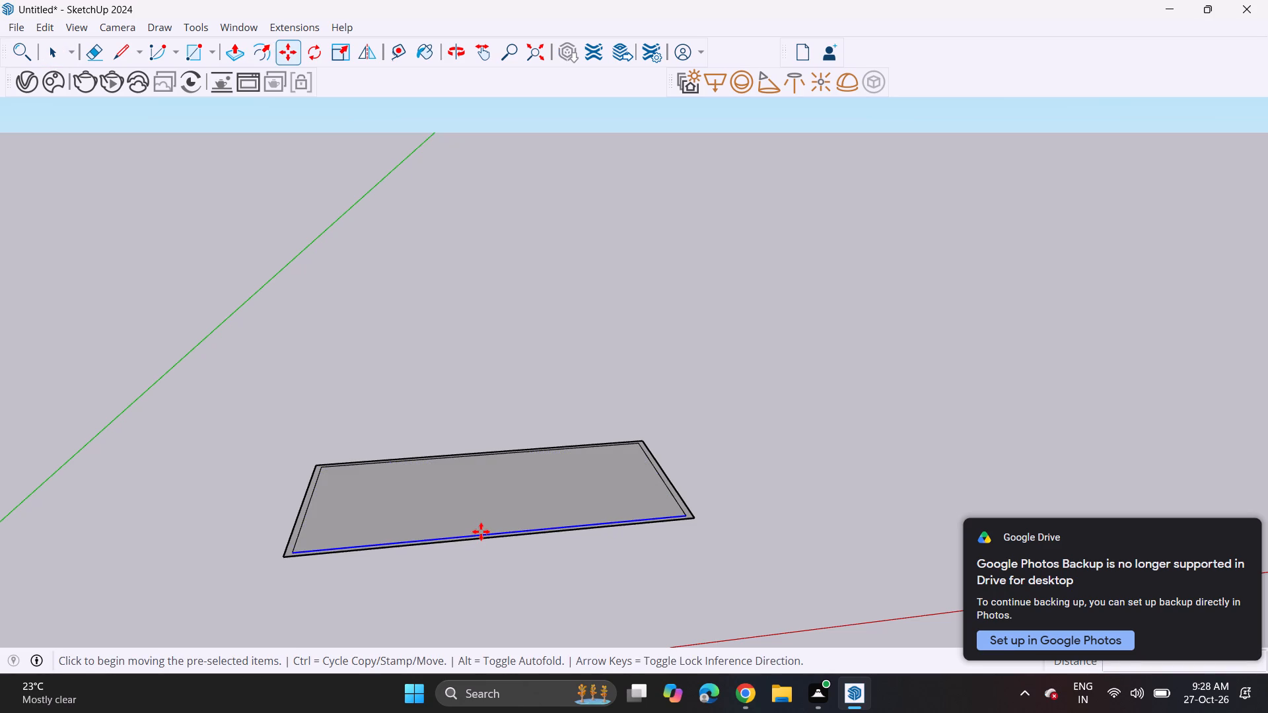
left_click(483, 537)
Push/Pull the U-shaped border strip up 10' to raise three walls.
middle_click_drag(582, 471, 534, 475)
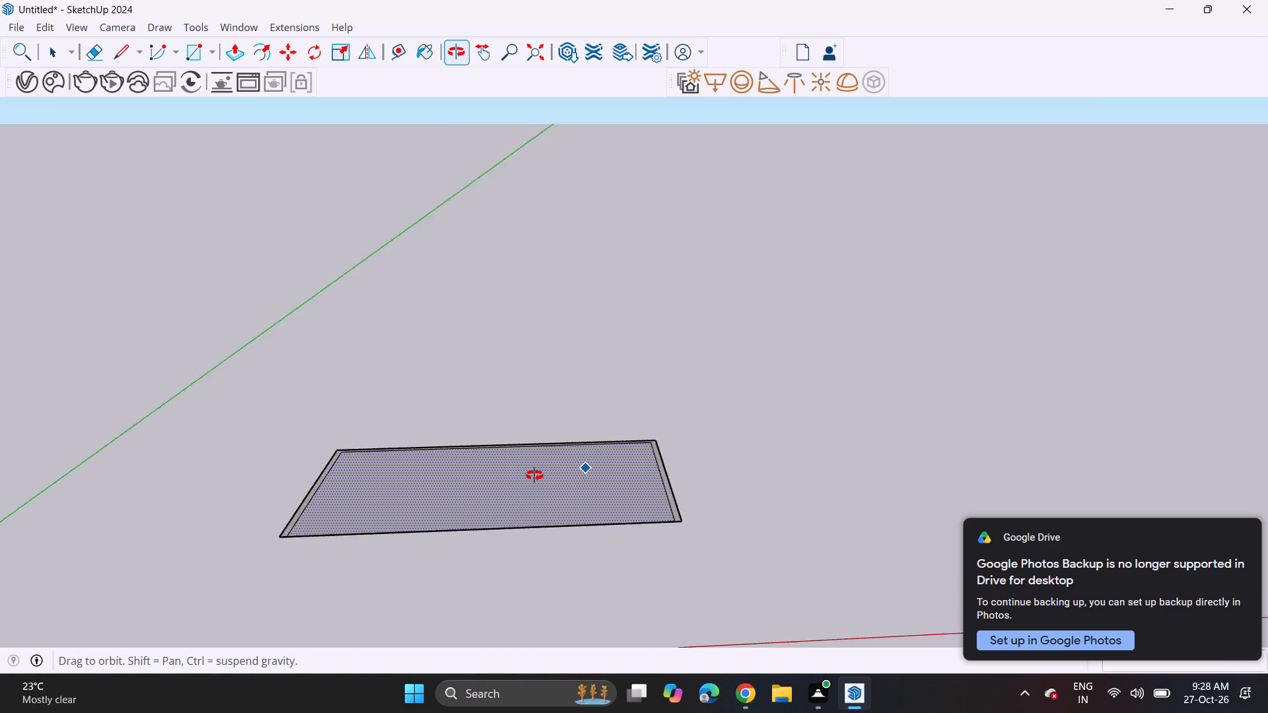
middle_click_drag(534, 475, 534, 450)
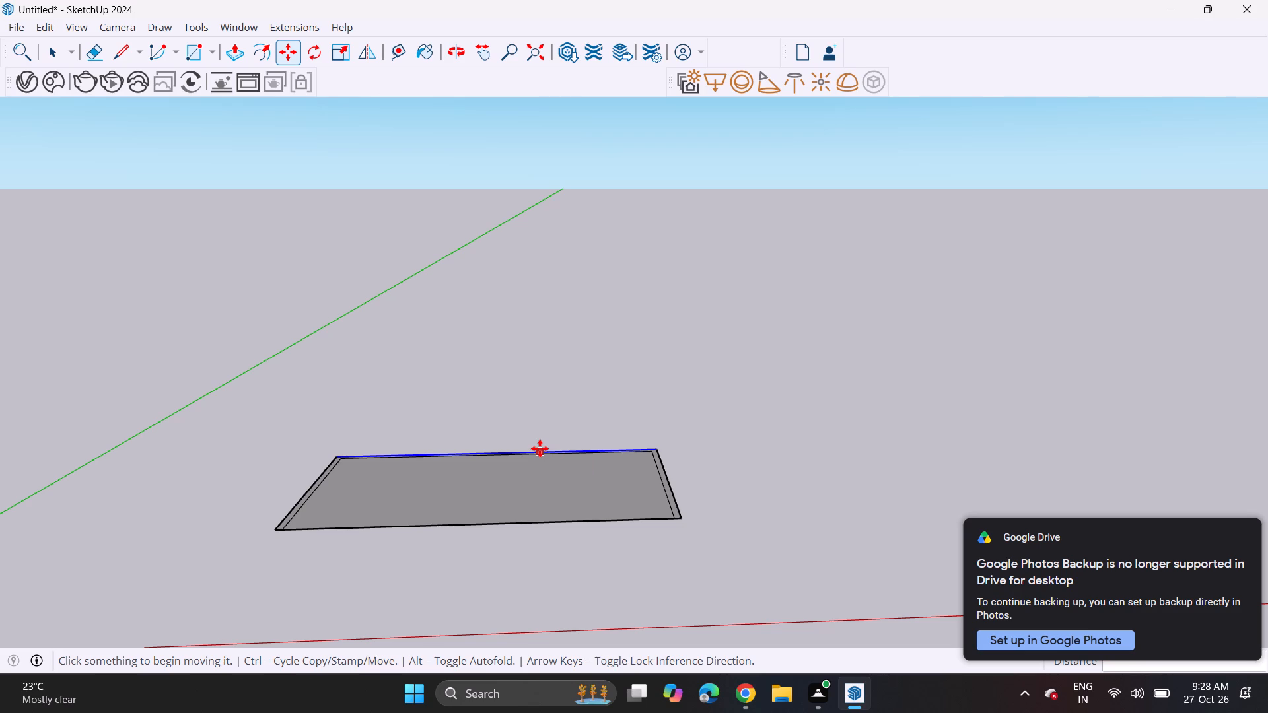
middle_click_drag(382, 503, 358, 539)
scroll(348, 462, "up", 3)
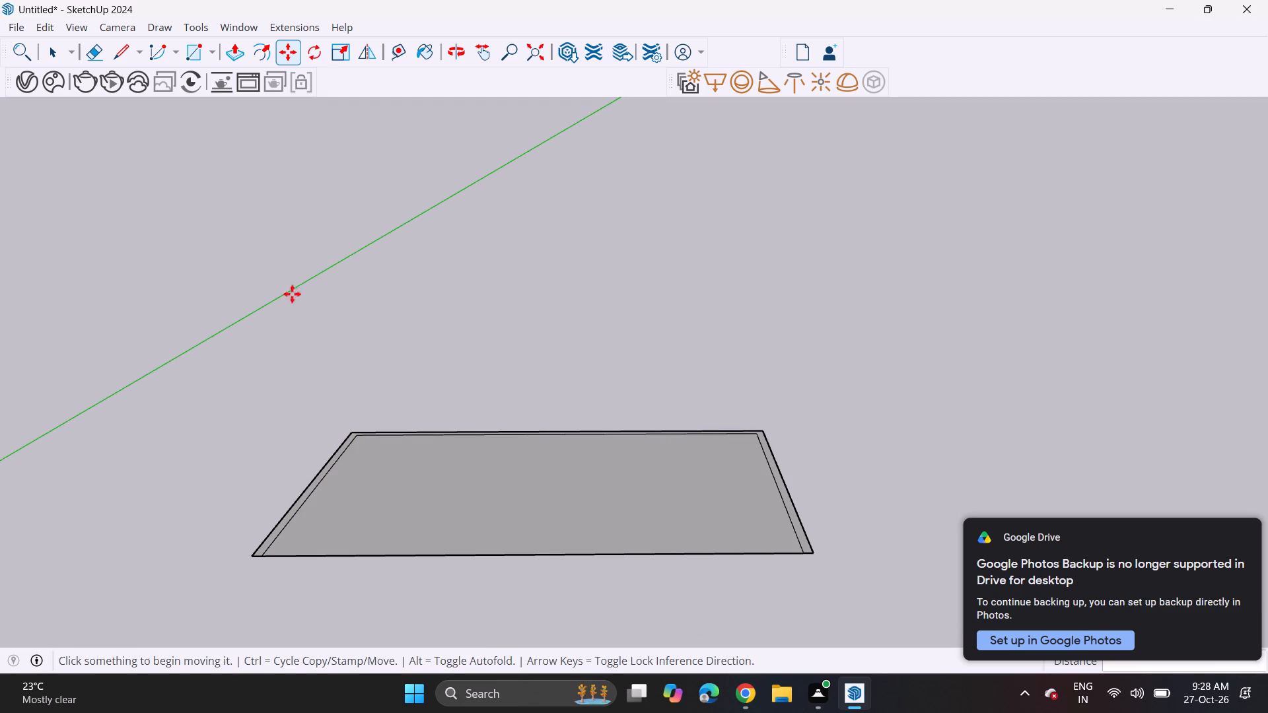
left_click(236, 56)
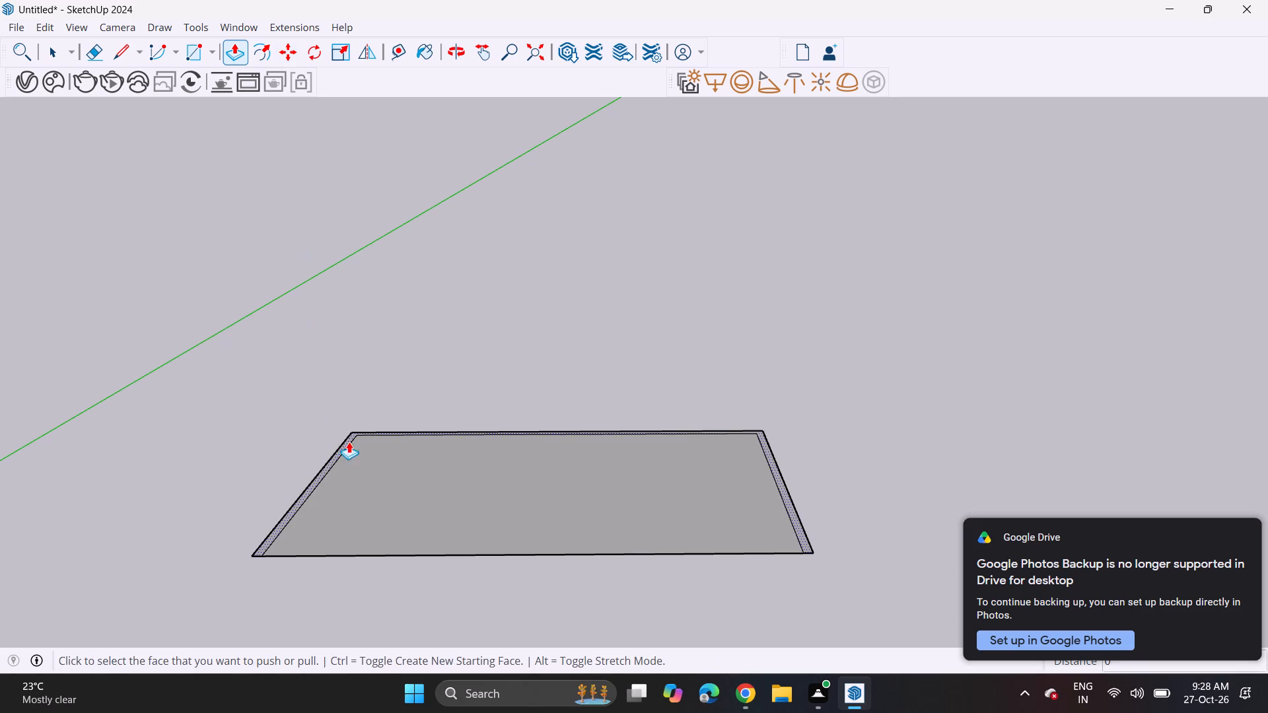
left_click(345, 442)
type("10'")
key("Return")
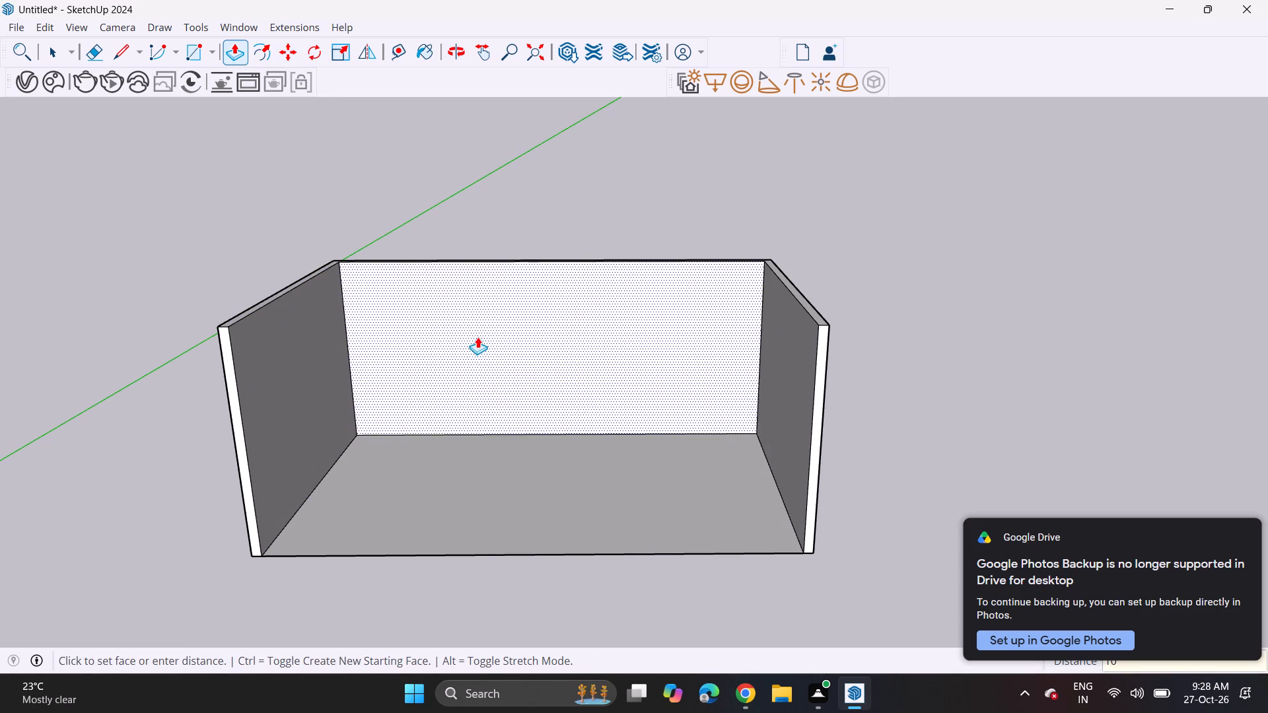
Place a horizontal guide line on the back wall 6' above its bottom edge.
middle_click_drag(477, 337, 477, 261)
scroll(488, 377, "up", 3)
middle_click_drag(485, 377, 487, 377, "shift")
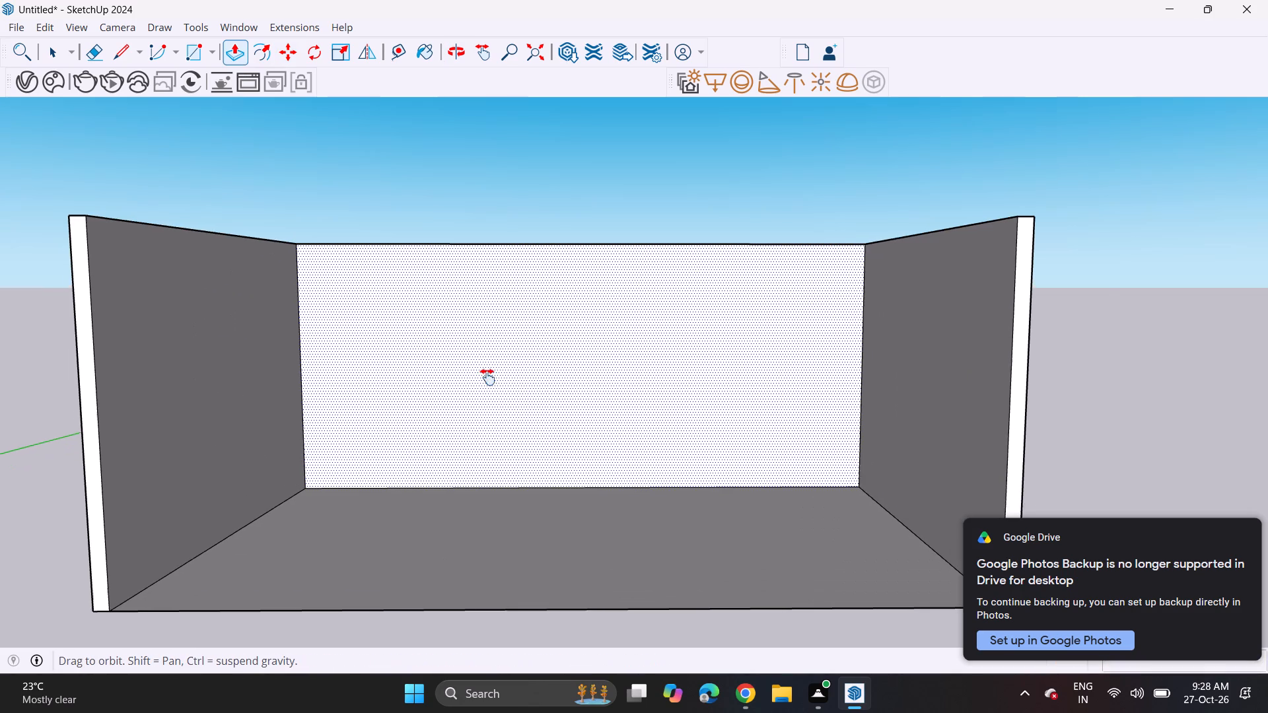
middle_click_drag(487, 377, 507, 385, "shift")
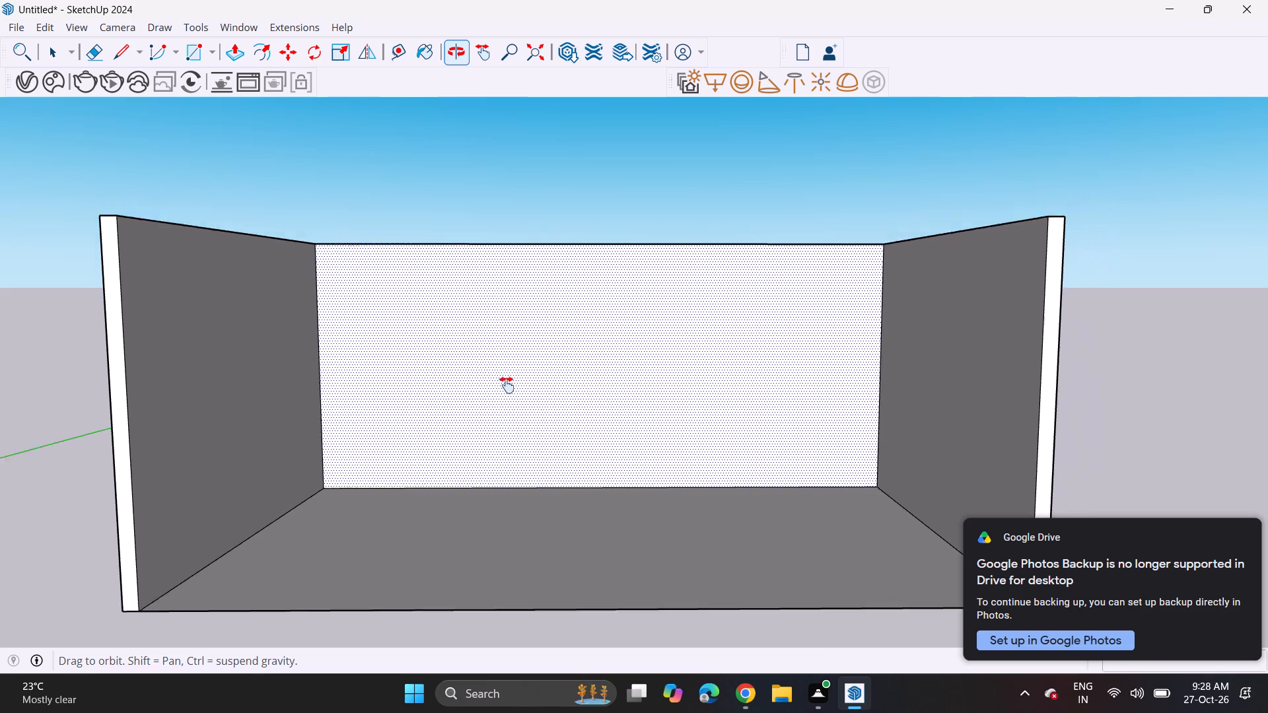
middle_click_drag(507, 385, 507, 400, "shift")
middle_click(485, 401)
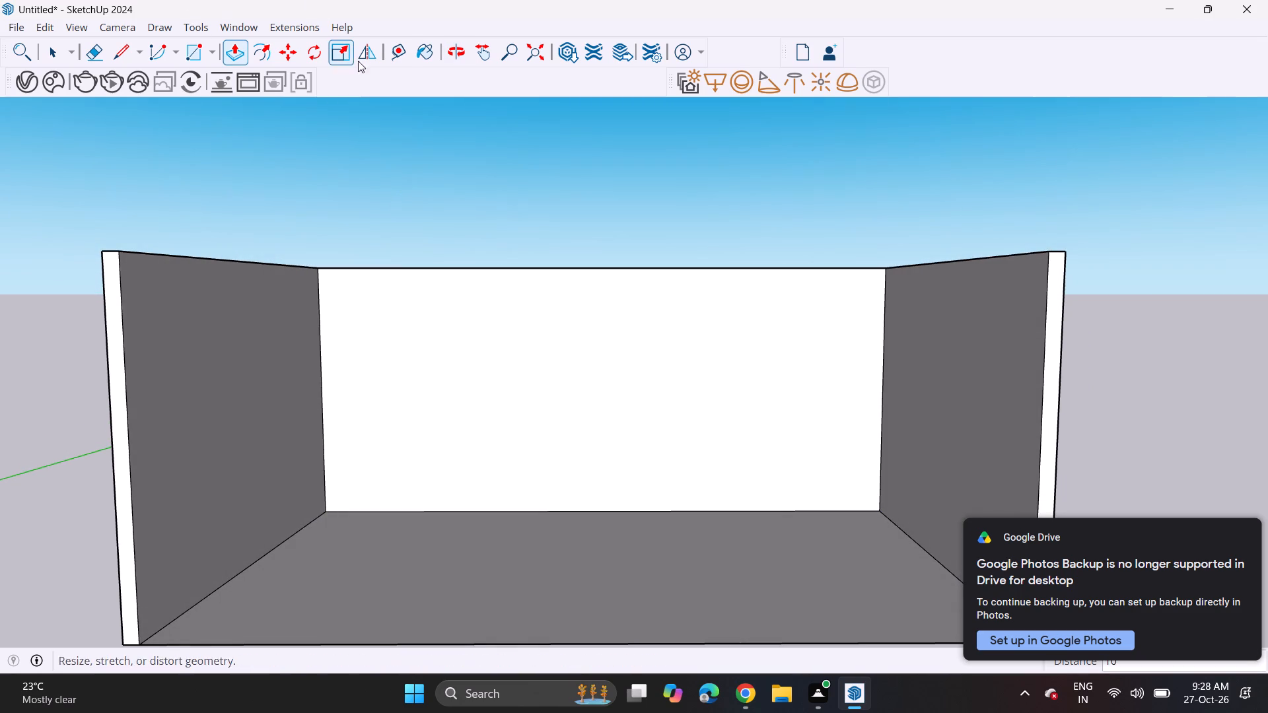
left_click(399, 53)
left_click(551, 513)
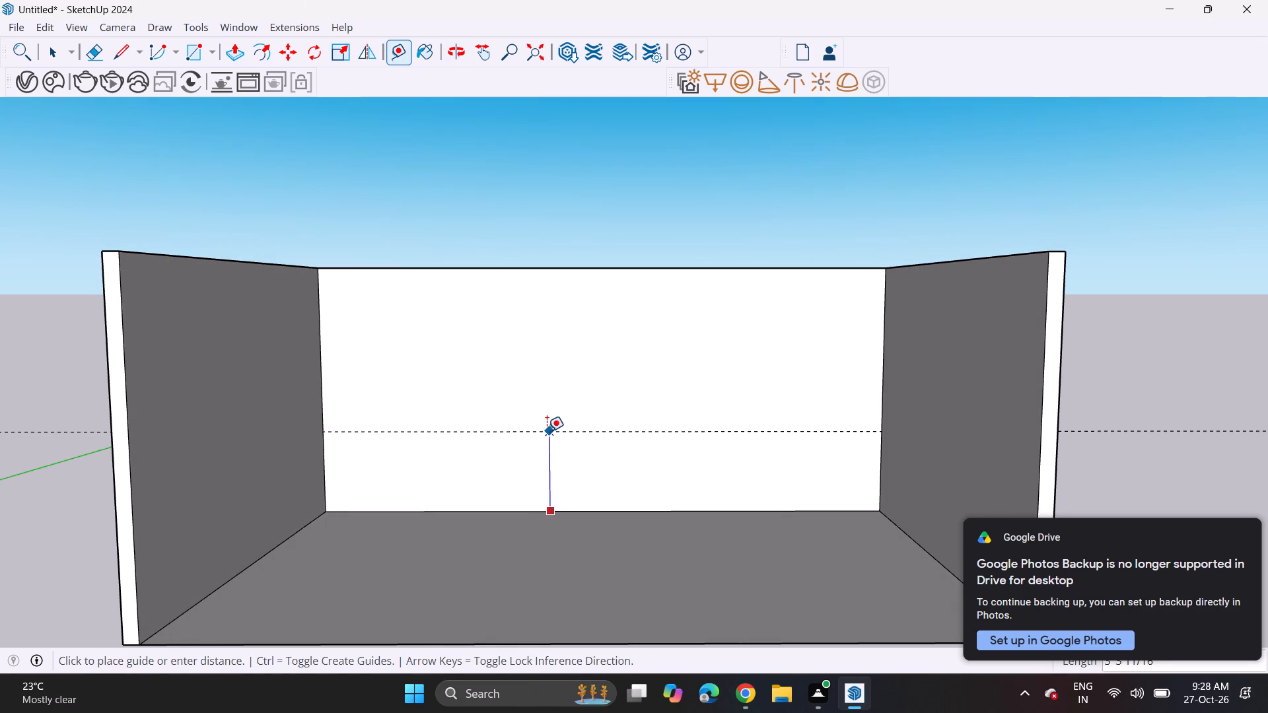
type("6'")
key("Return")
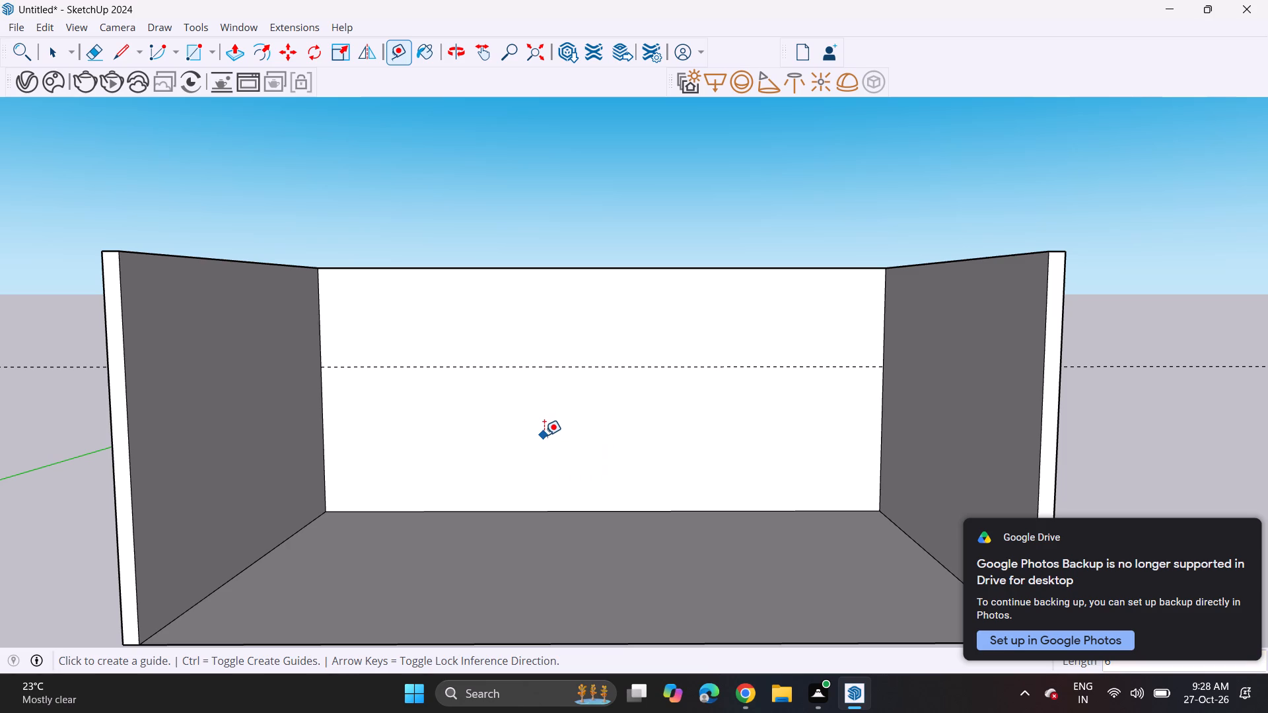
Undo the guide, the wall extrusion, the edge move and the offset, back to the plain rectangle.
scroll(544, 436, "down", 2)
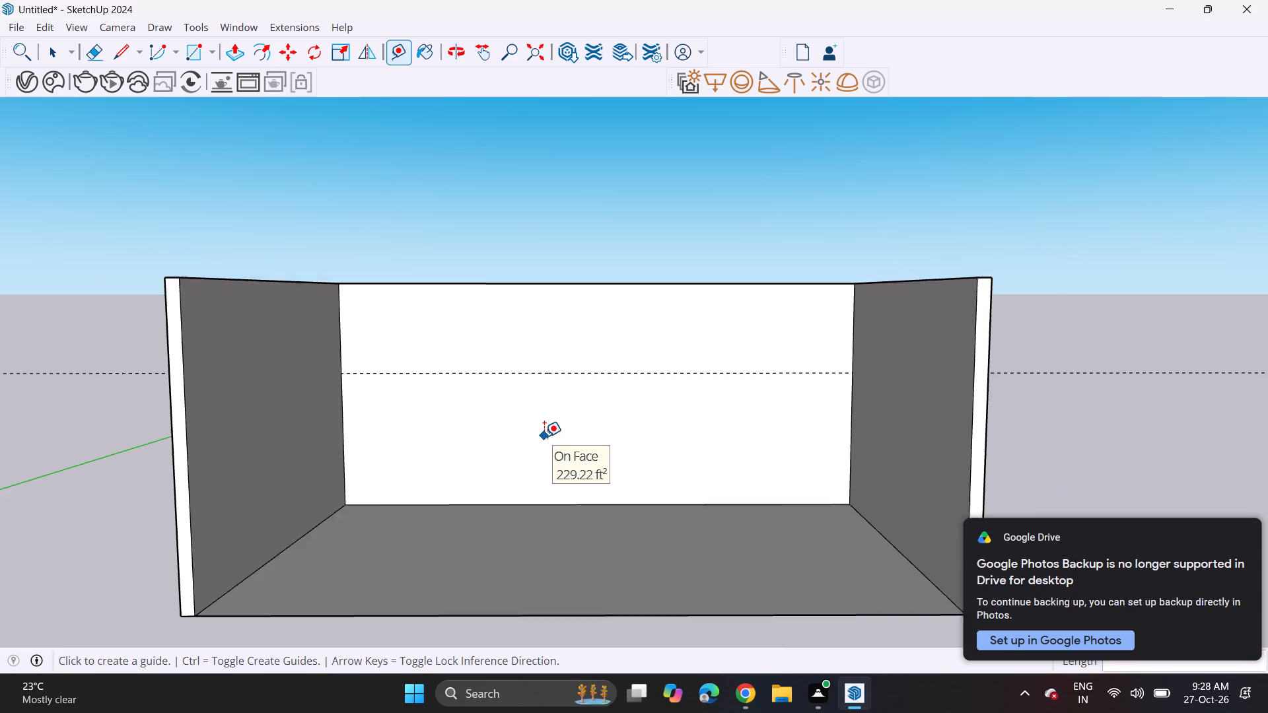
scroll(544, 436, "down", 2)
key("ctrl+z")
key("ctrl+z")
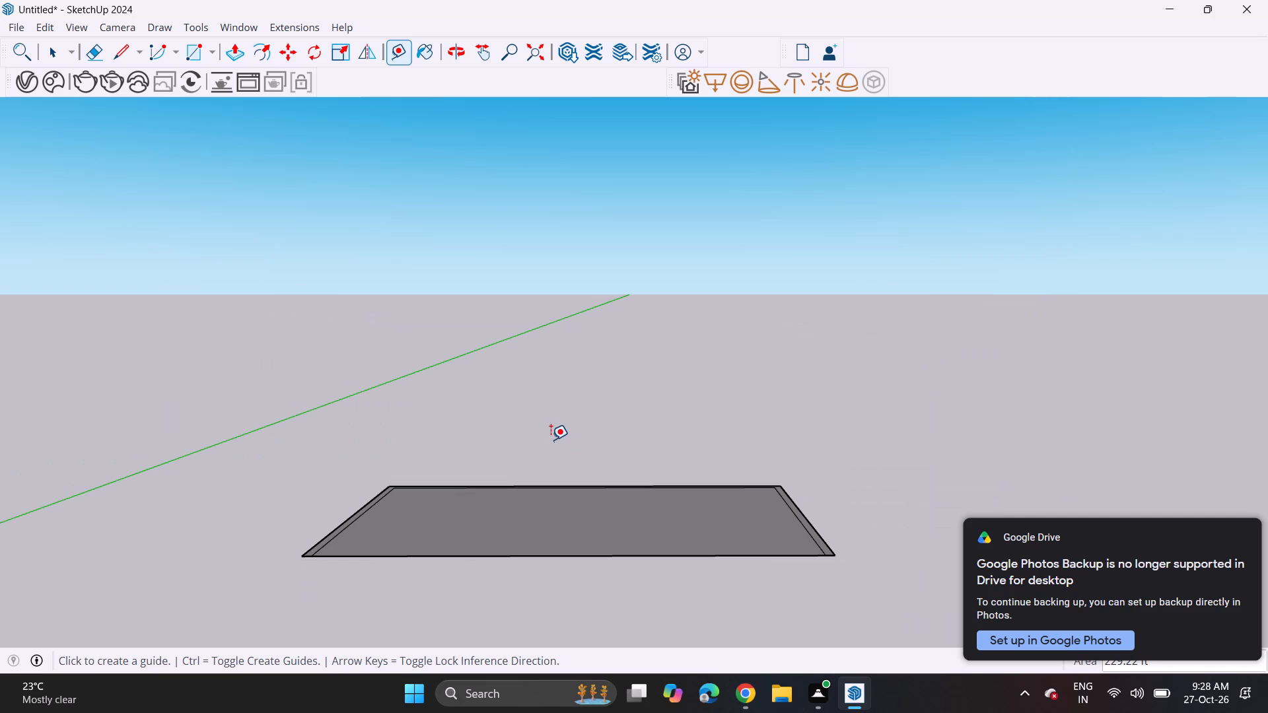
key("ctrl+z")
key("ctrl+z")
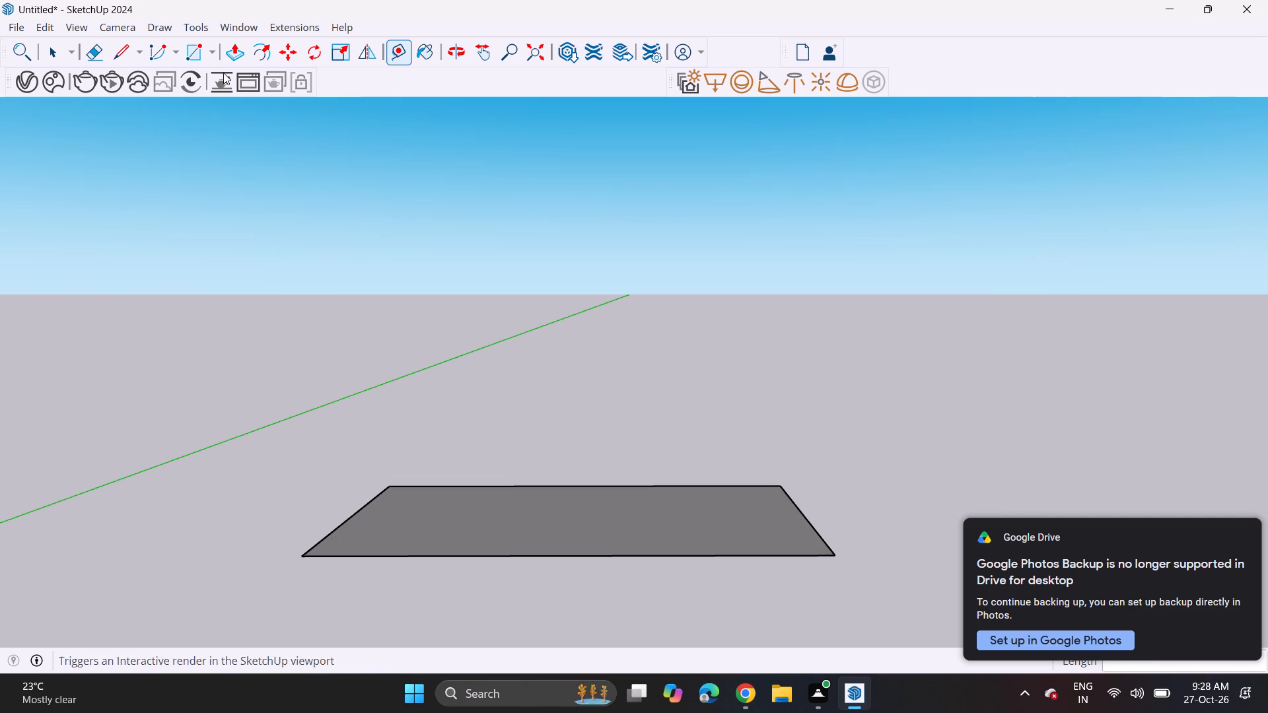
Push/Pull the rectangle up about 5" to make a floor slab.
left_click(241, 50)
left_click(429, 516)
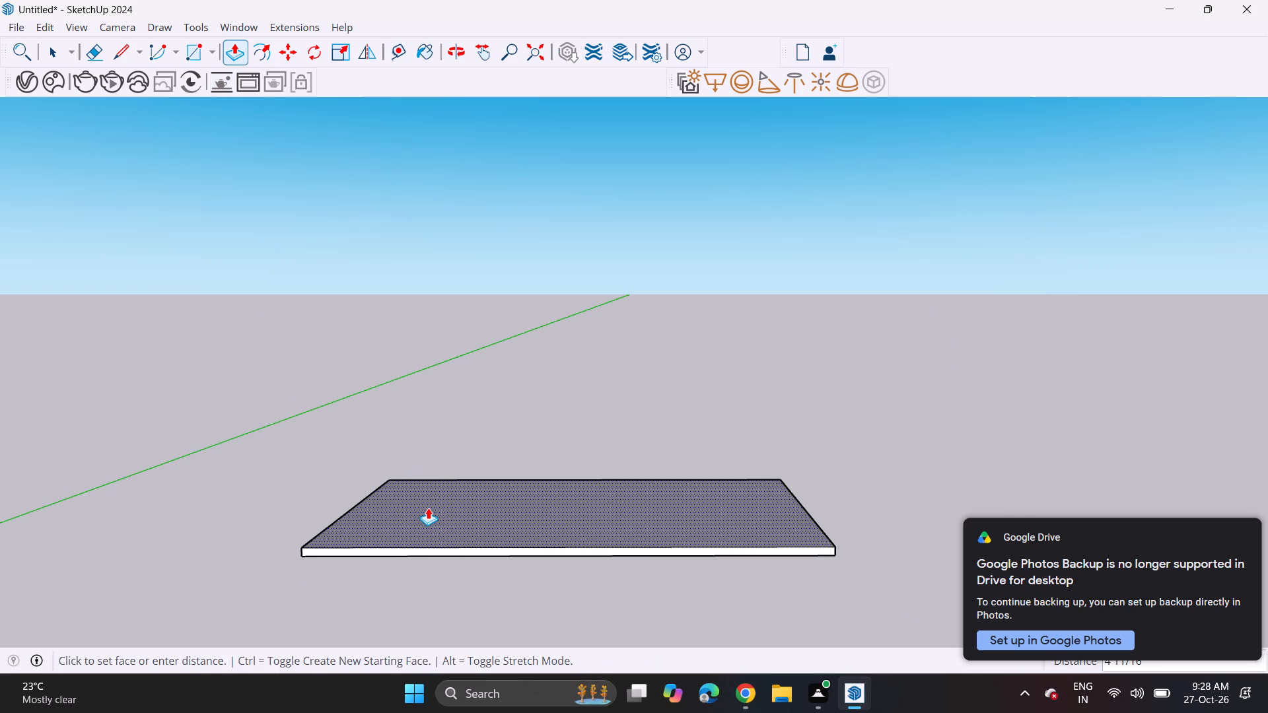
left_click(428, 508)
Push/Pull the slab's short end face farther from the origin inward by about 3' 11" to shorten the slab.
middle_click_drag(751, 539, 489, 566)
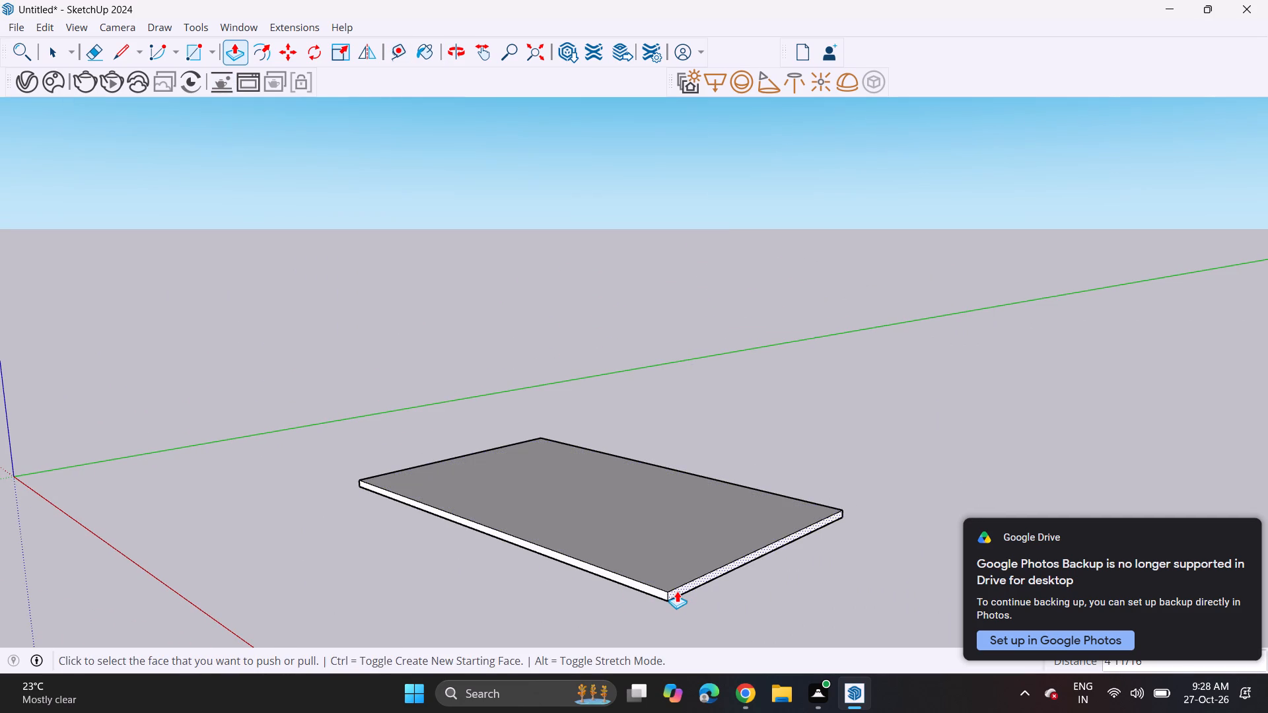
left_click(677, 591)
left_click(680, 596)
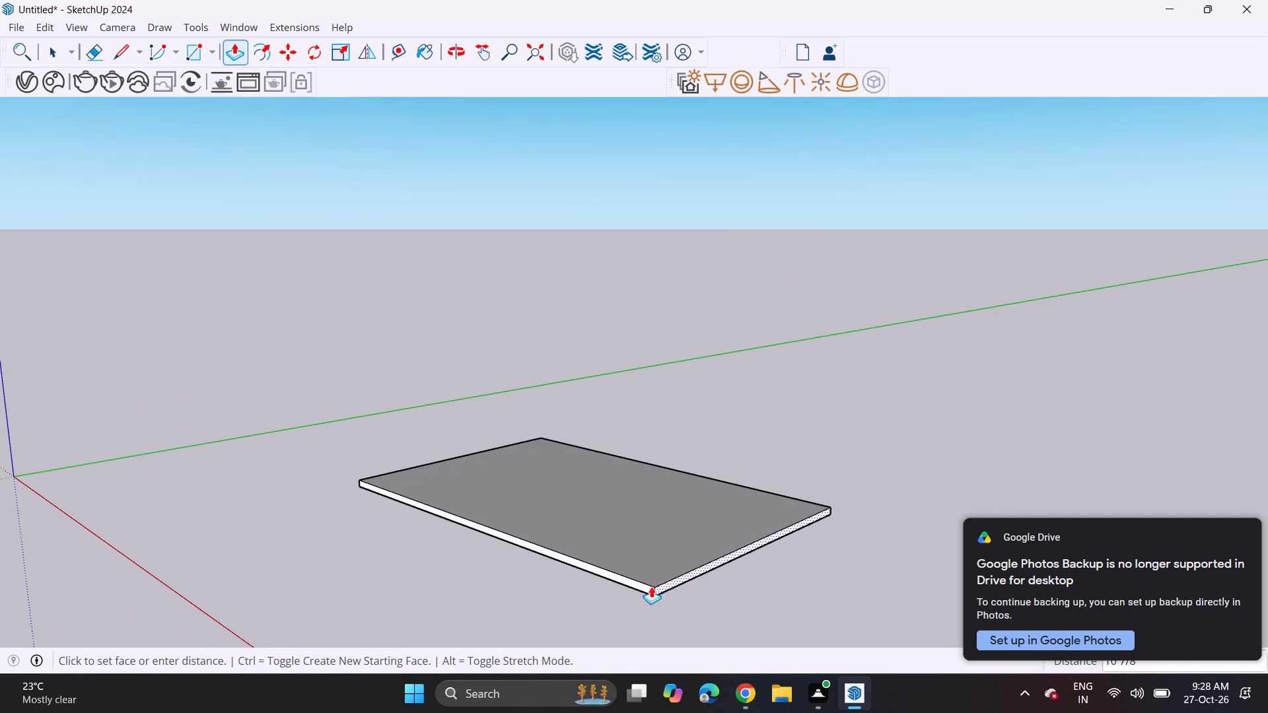
left_click(611, 570)
Offset the slab's top outline inward by about 5" to mark the wall thickness.
middle_click_drag(439, 412, 654, 402)
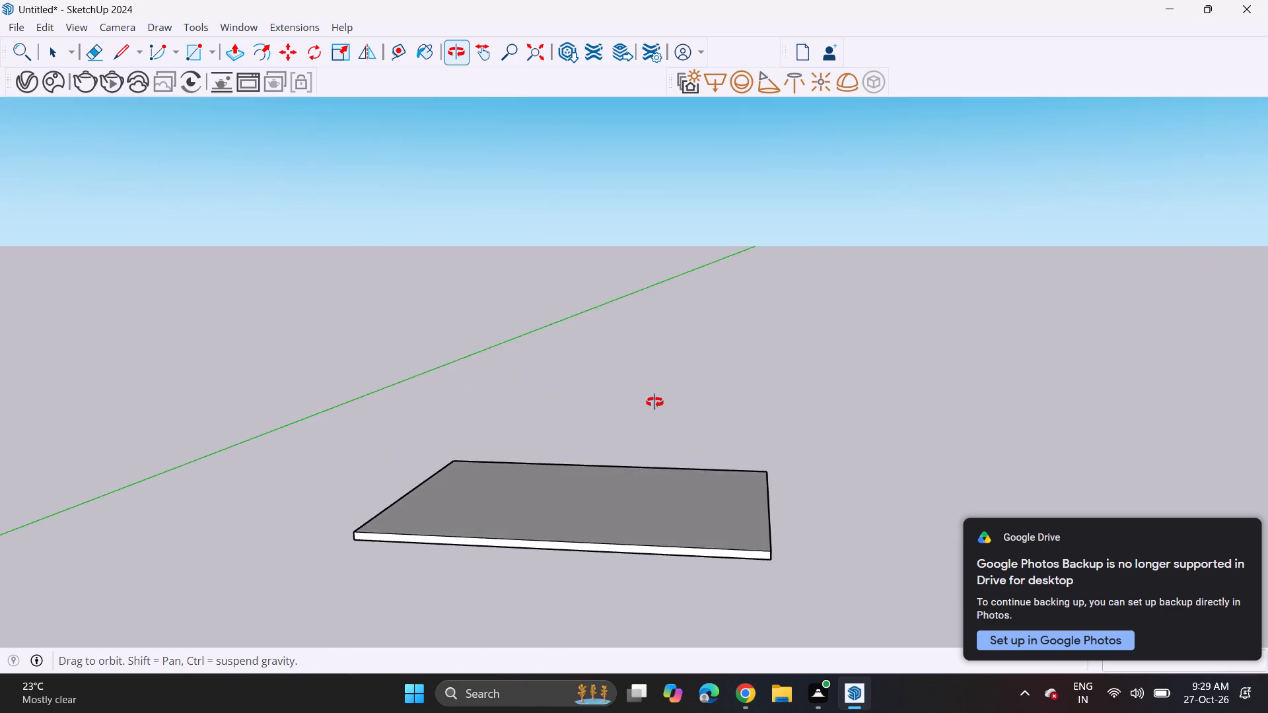
middle_click_drag(654, 402, 678, 429)
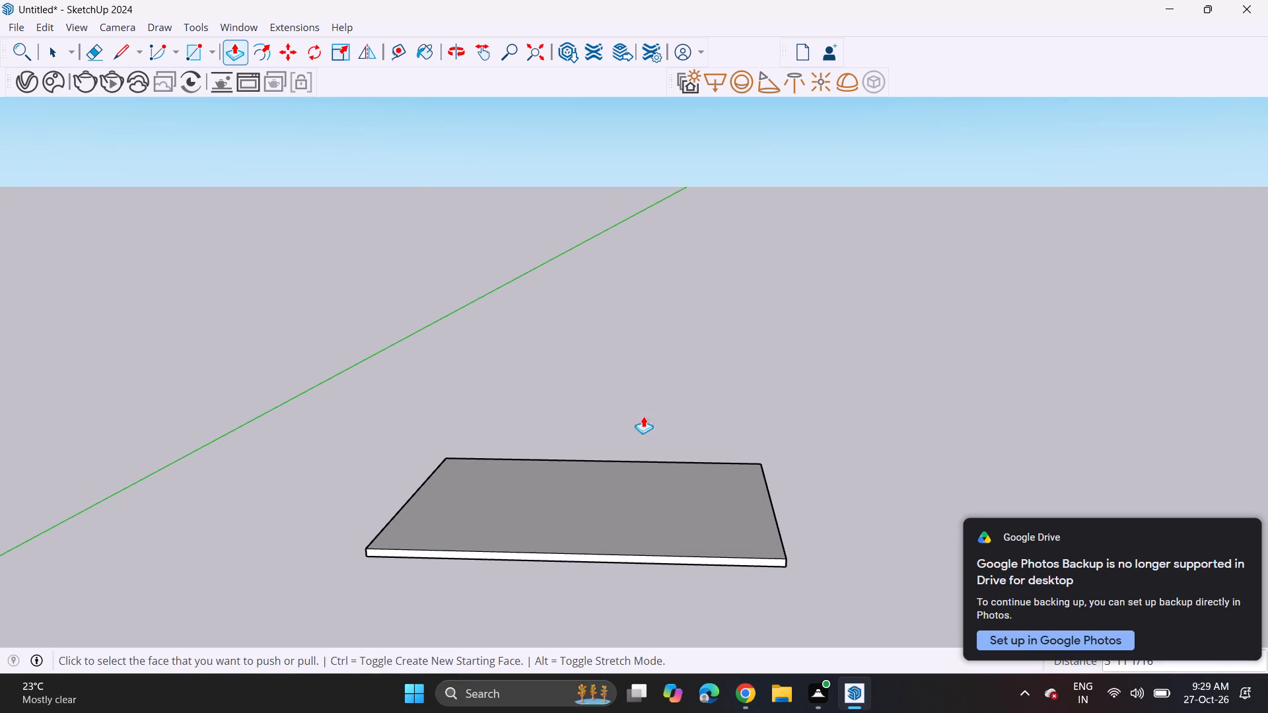
left_click(257, 57)
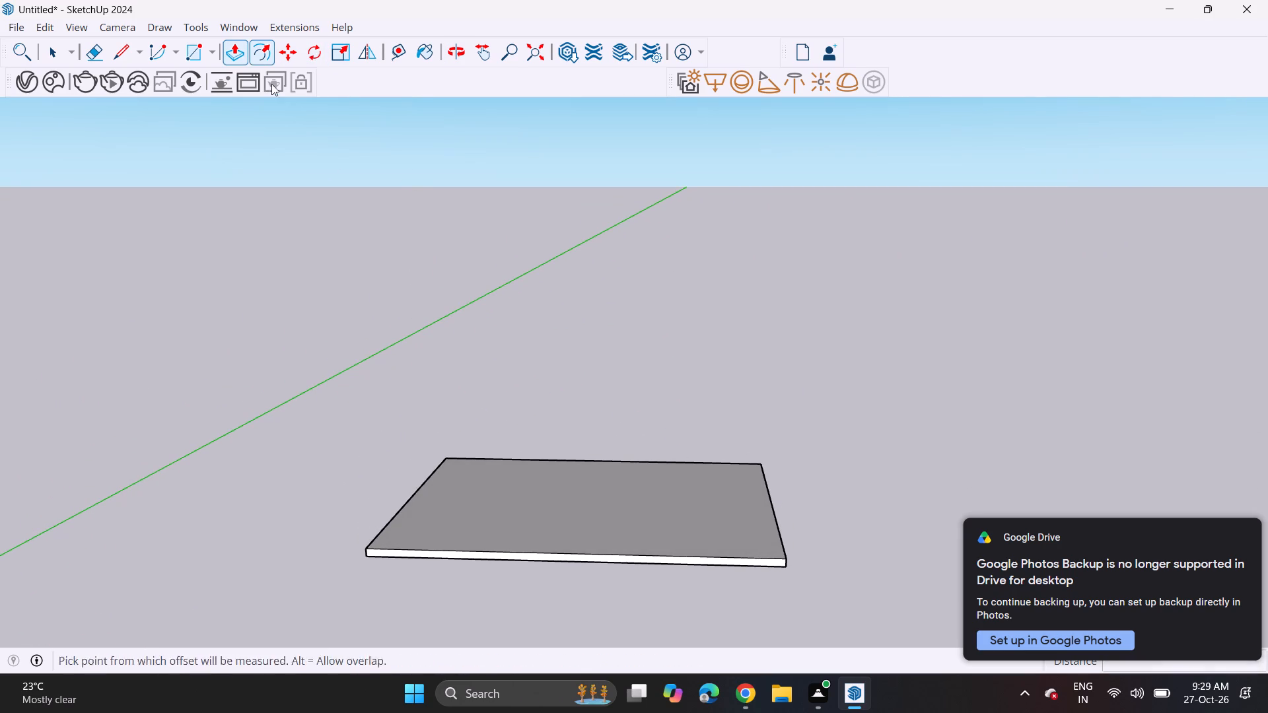
left_click(433, 494)
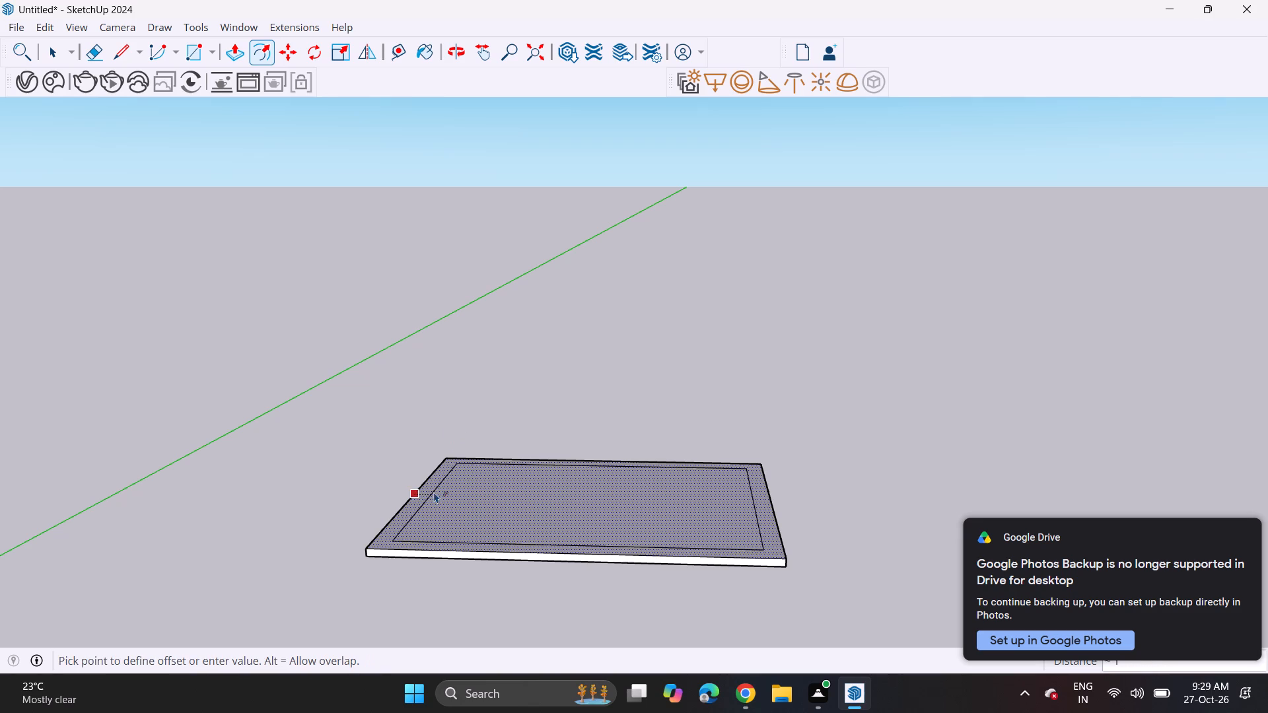
left_click(427, 488)
Move the inner outline's front edge out onto the slab's front edge, leaving a U-shaped wall strip on three sides.
key("space")
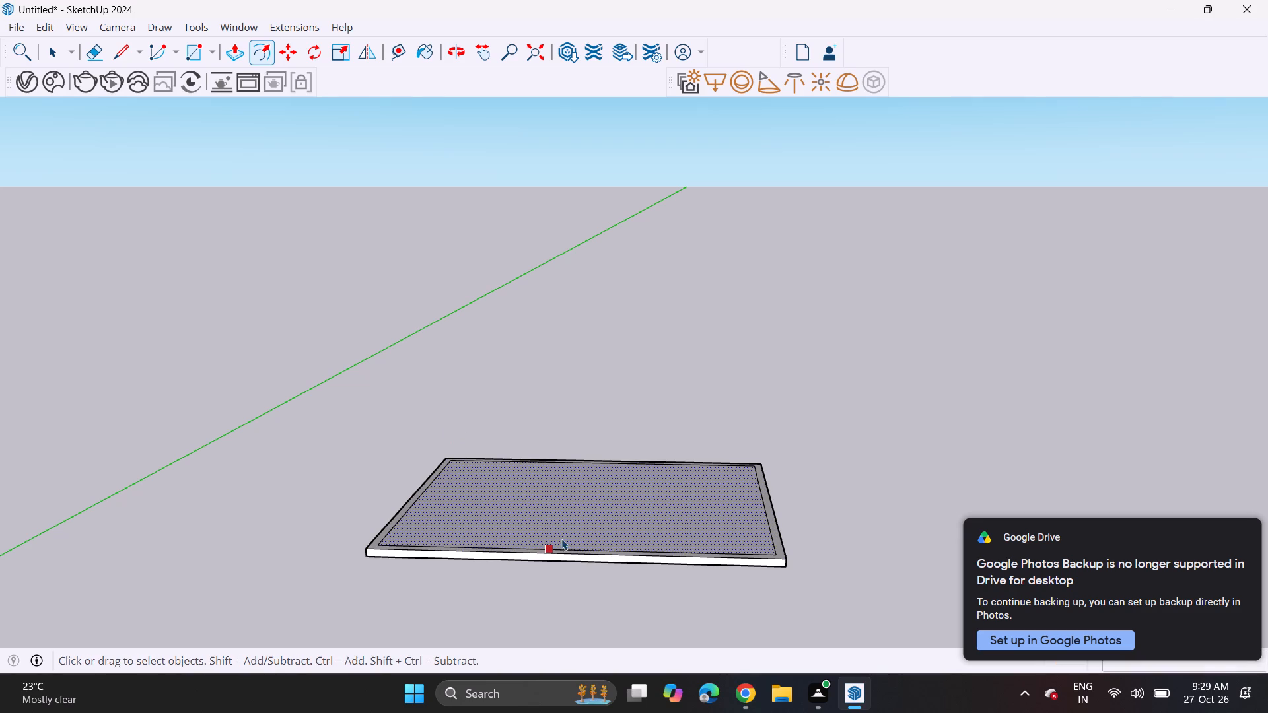
left_click(566, 551)
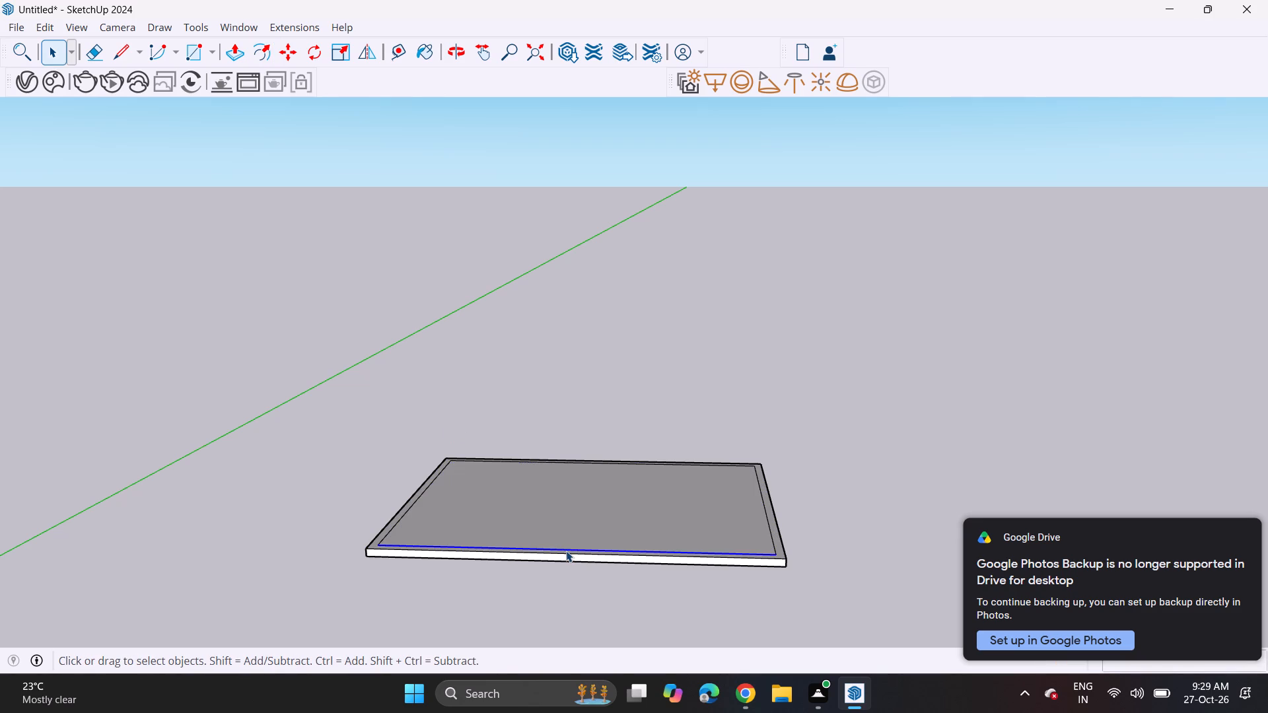
key("m")
left_click(566, 546)
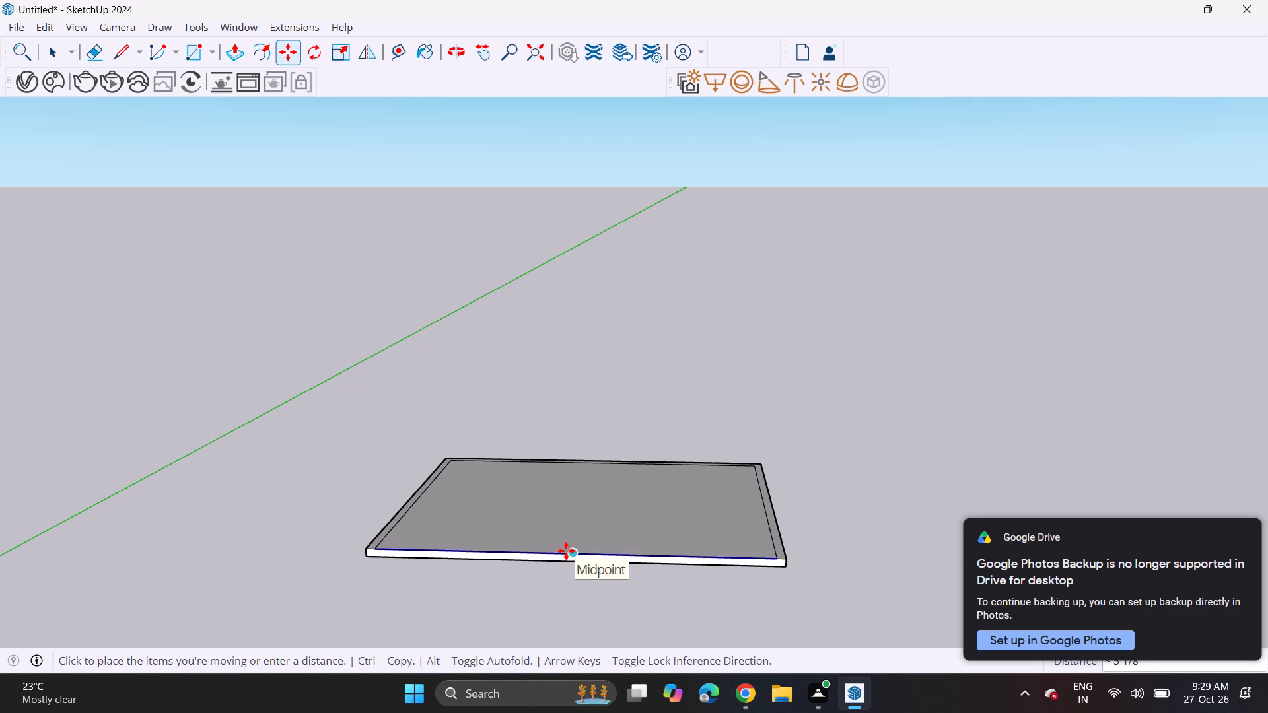
left_click(566, 551)
Push/Pull the U-shaped wall strip up 10' to raise the three walls.
left_click(229, 51)
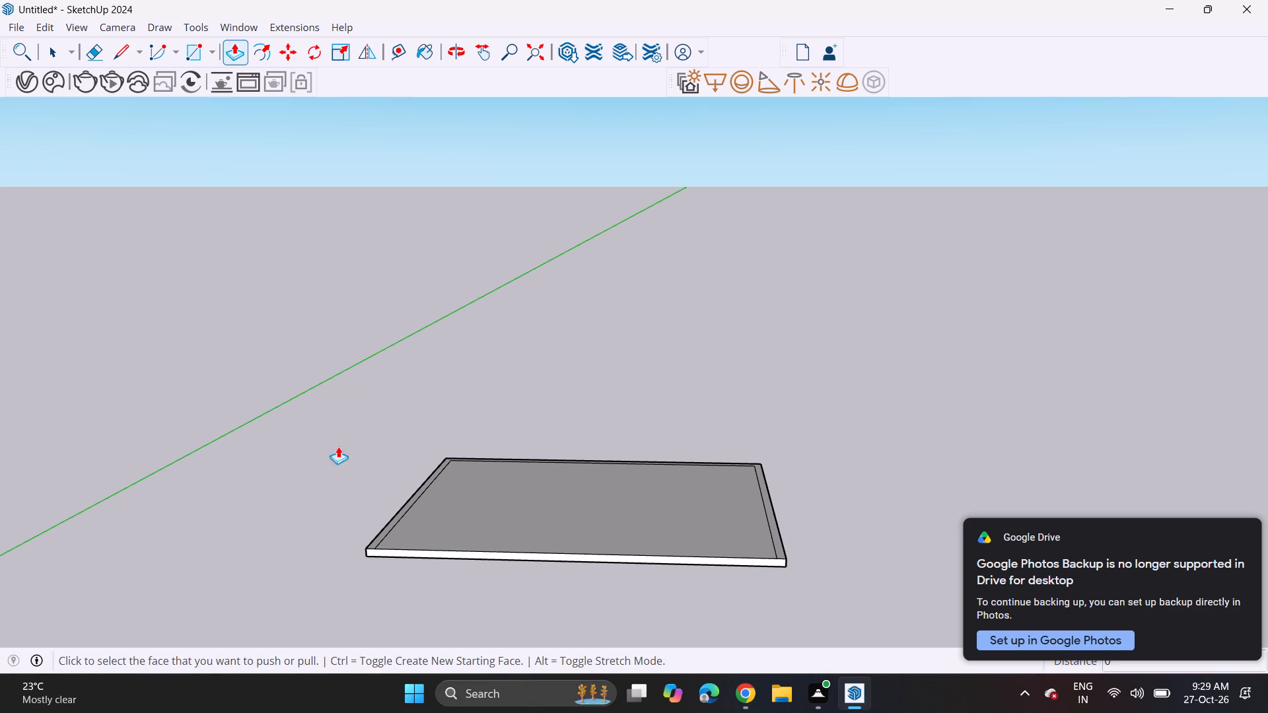
left_click(394, 521)
type("10'")
key("Return")
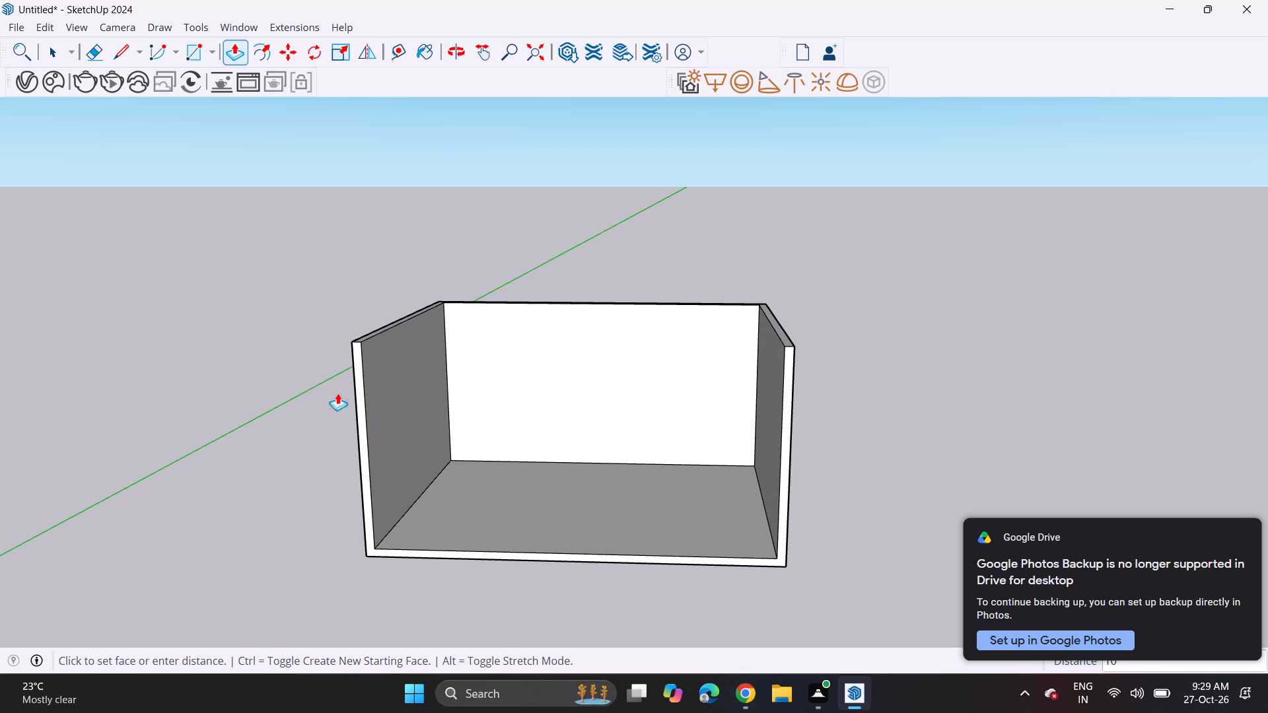
Draw a vertical rotated rectangle 6" high along the full length of the back wall's outer top edge.
middle_click_drag(503, 233, 503, 347)
scroll(508, 318, "up", 1)
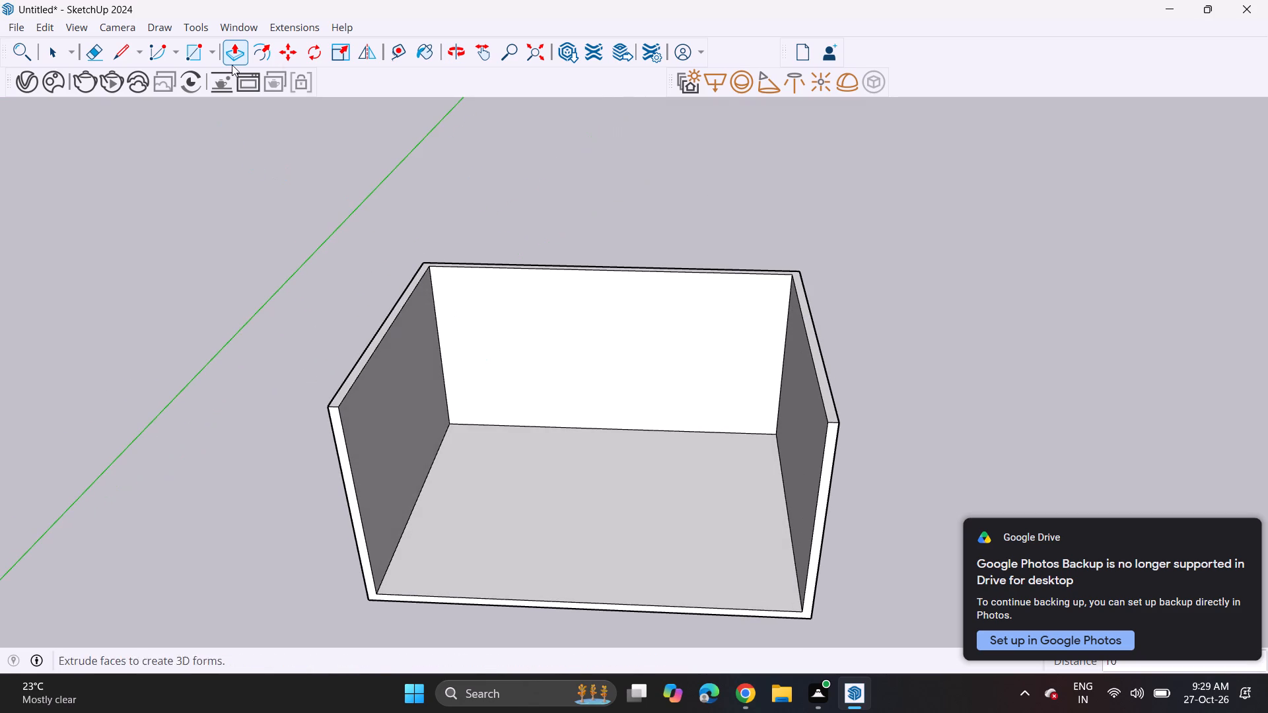
left_click(208, 59)
left_click(209, 98)
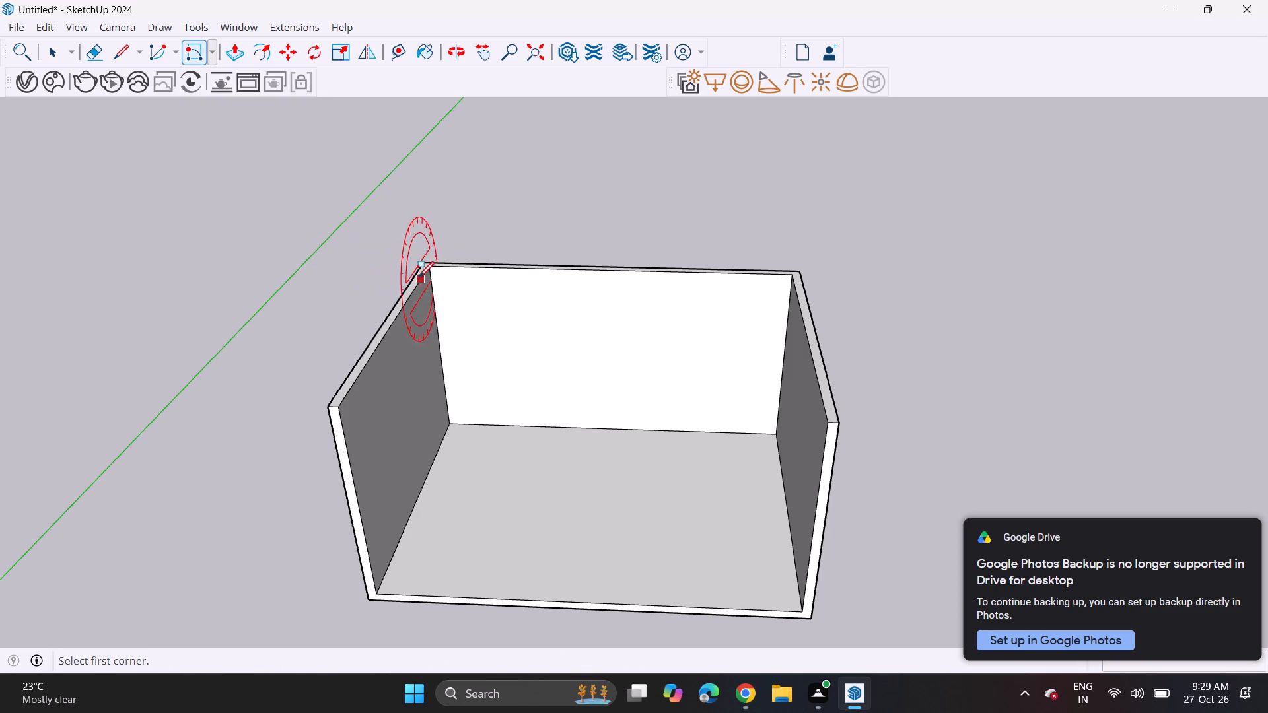
left_click(422, 259)
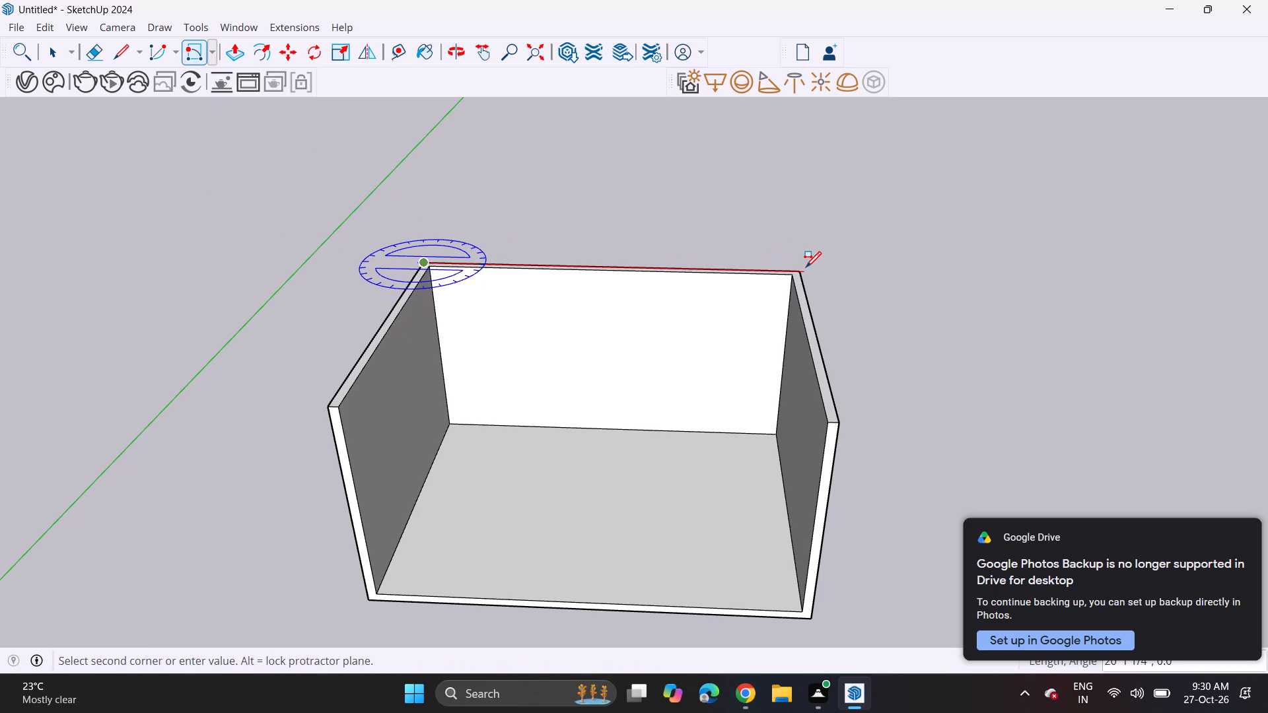
left_click(803, 269)
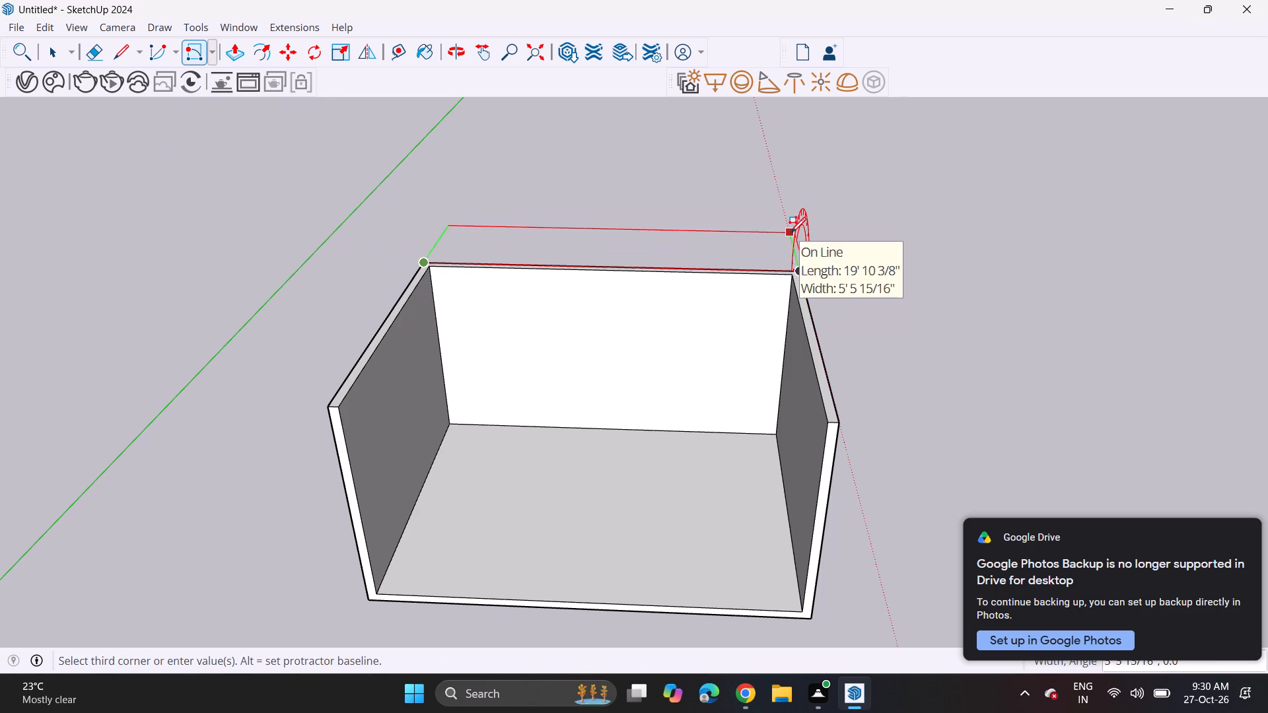
middle_click_drag(787, 232, 684, 187)
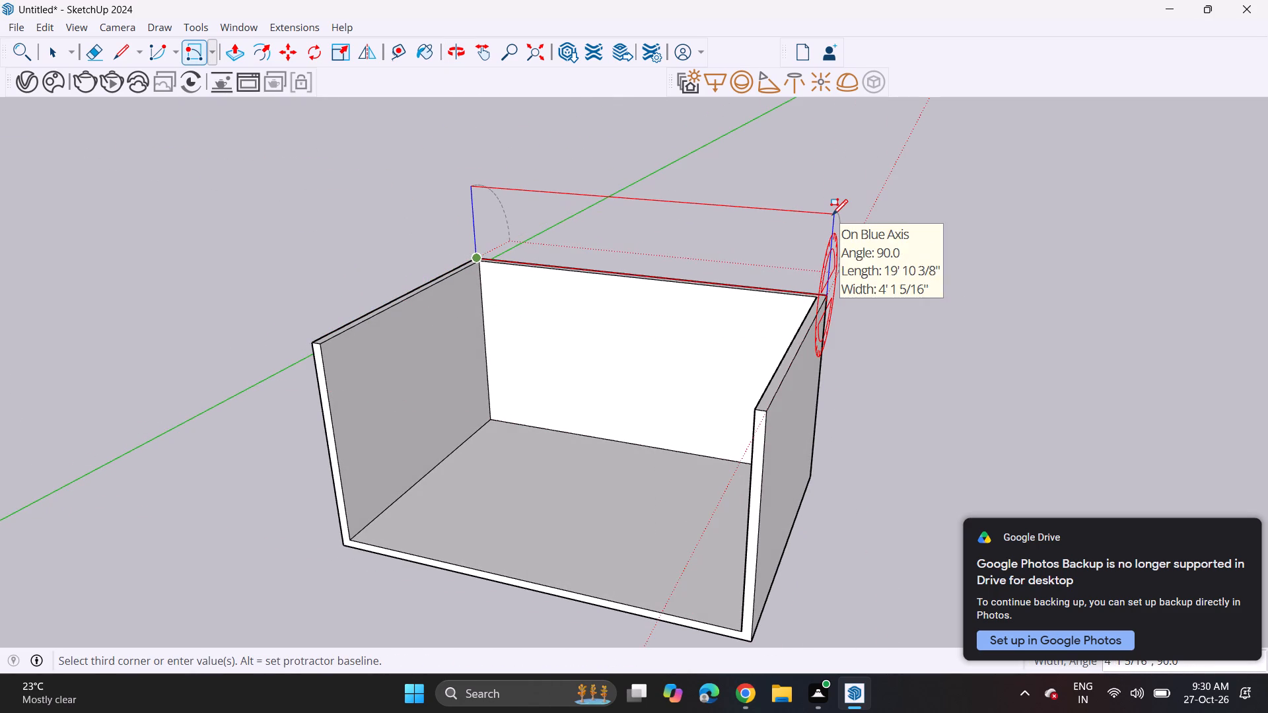
key("6")
key("Return")
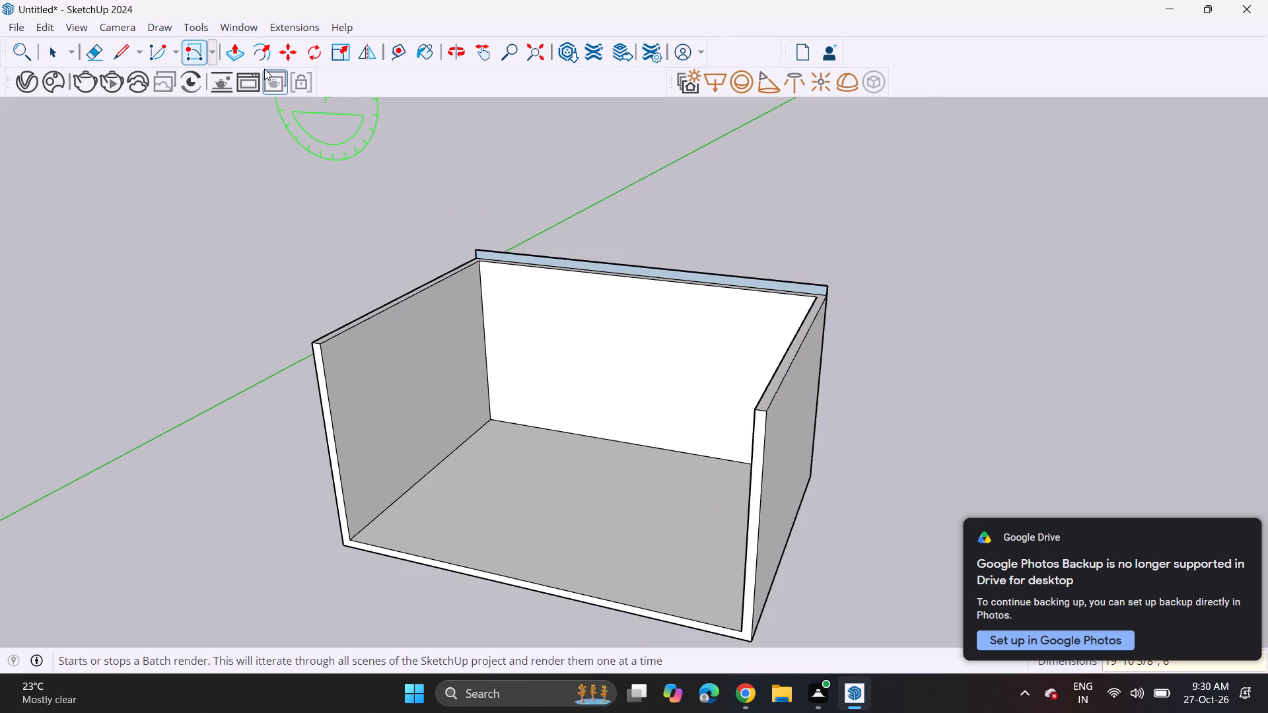
Push/Pull the 6" strip forward about 14' 2" to the walls' front edge, forming the roof slab.
left_click(238, 47)
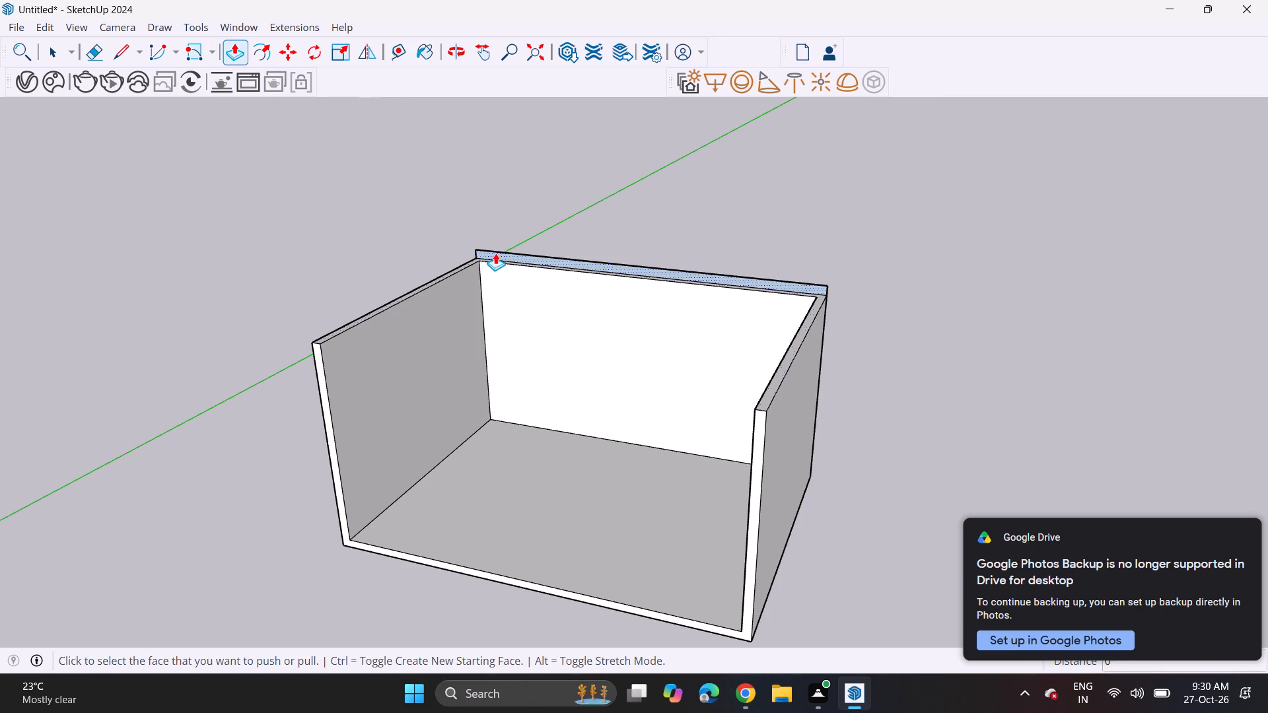
left_click(495, 252)
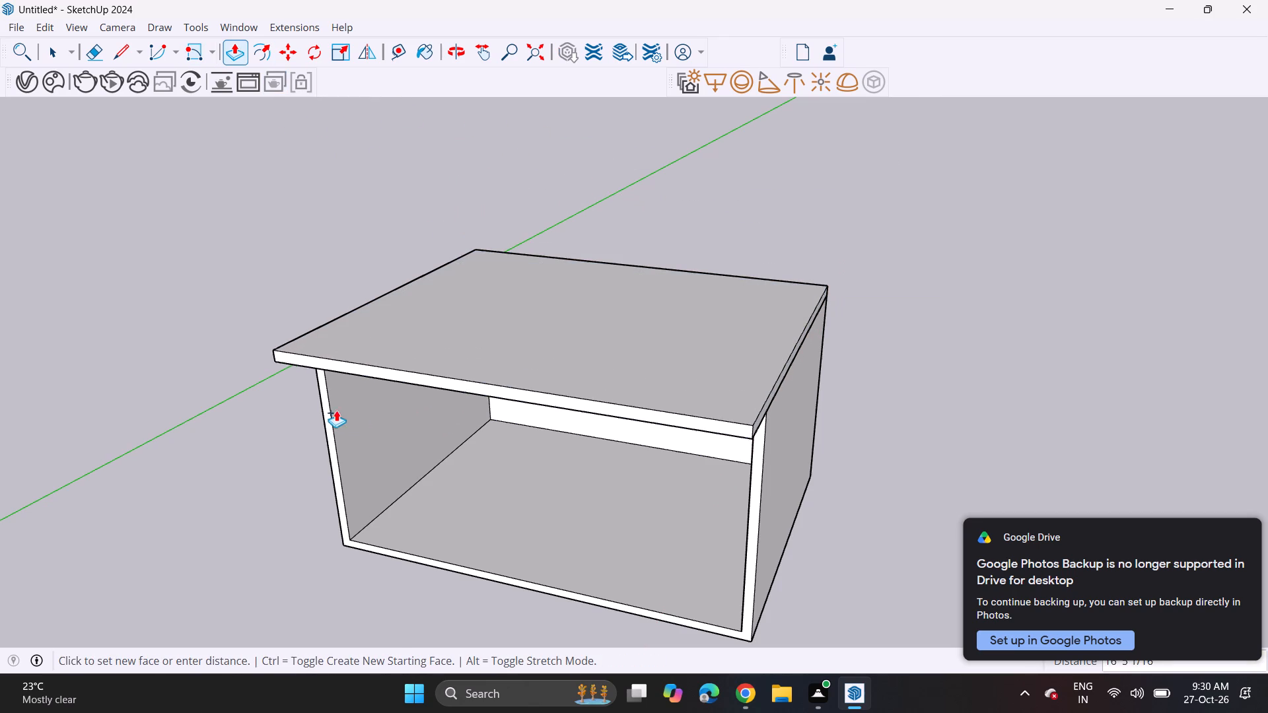
left_click(330, 404)
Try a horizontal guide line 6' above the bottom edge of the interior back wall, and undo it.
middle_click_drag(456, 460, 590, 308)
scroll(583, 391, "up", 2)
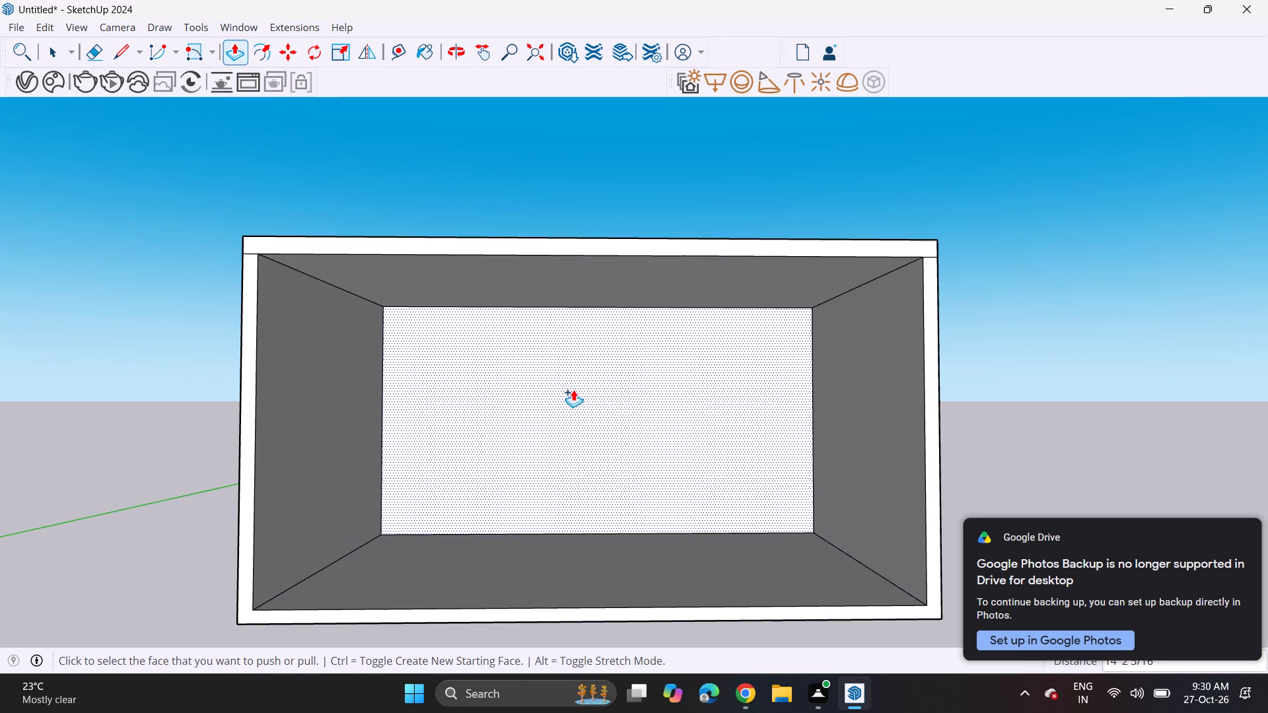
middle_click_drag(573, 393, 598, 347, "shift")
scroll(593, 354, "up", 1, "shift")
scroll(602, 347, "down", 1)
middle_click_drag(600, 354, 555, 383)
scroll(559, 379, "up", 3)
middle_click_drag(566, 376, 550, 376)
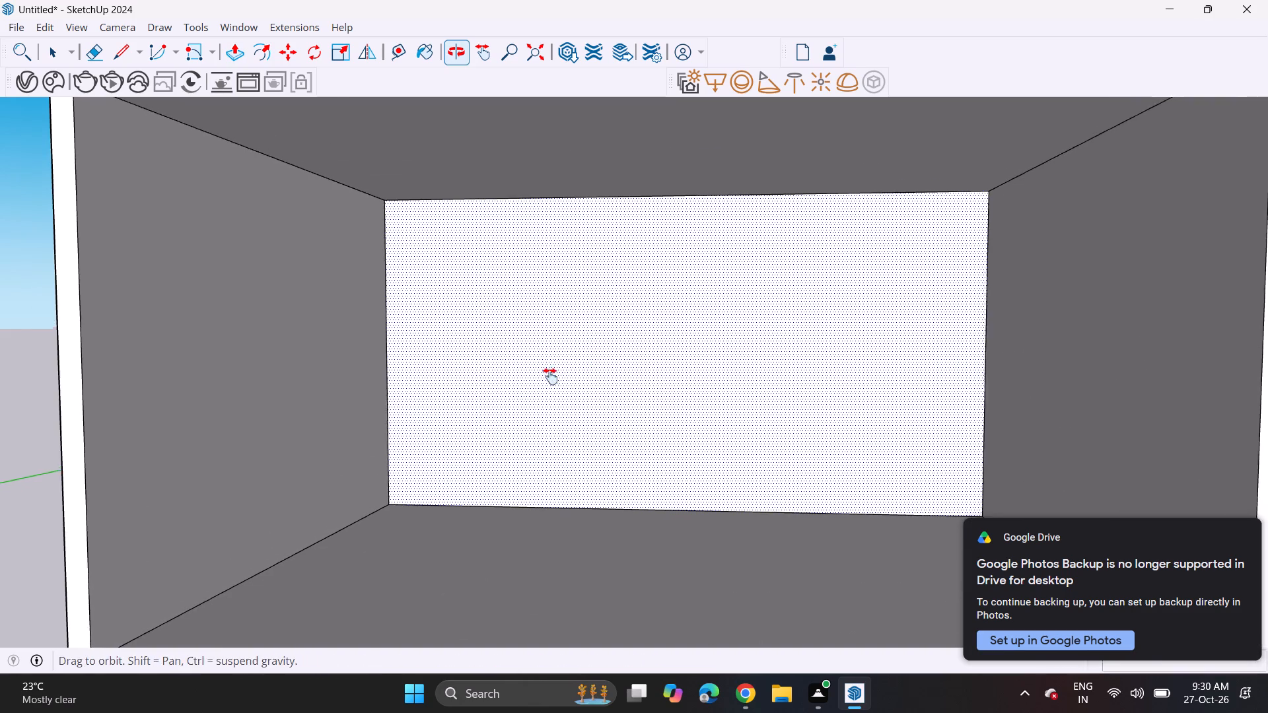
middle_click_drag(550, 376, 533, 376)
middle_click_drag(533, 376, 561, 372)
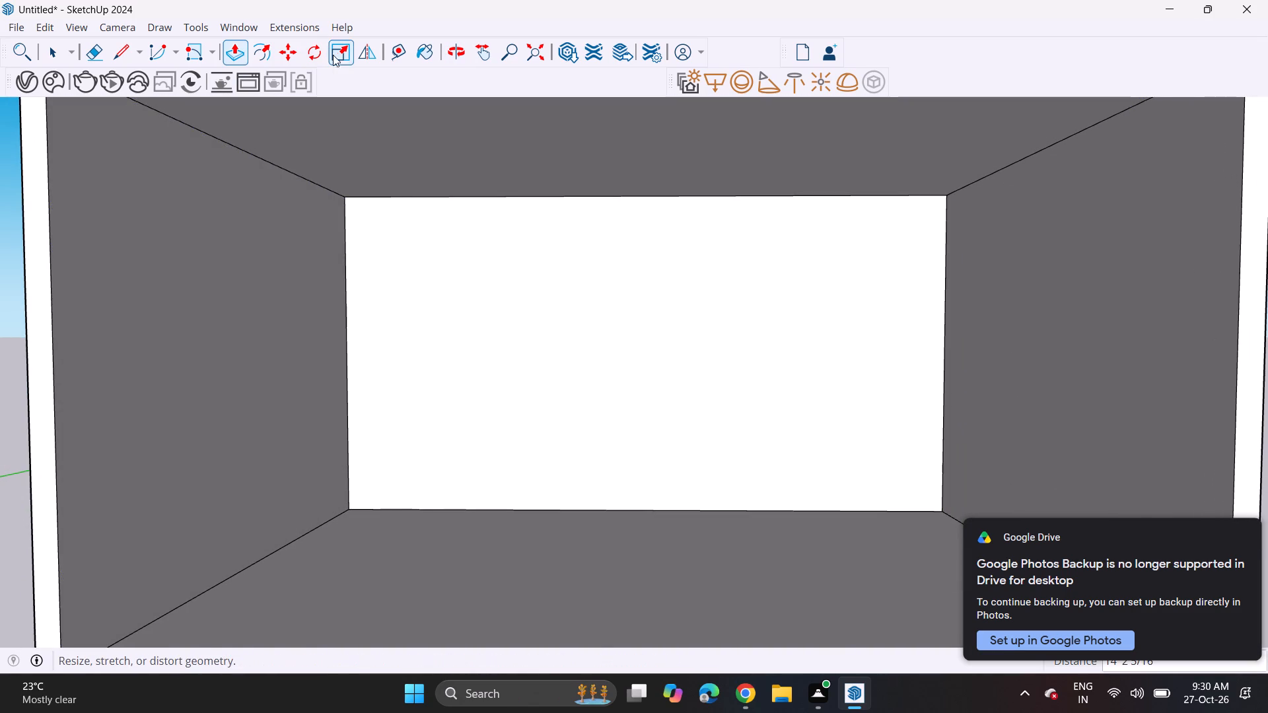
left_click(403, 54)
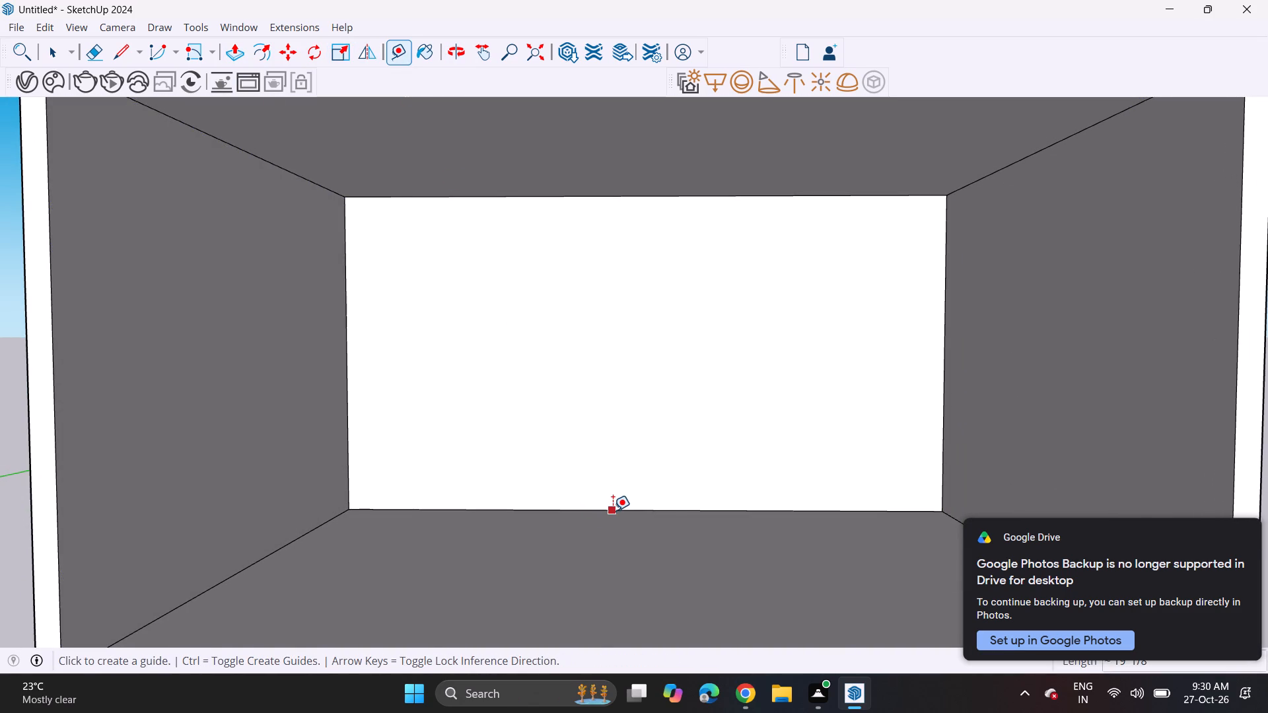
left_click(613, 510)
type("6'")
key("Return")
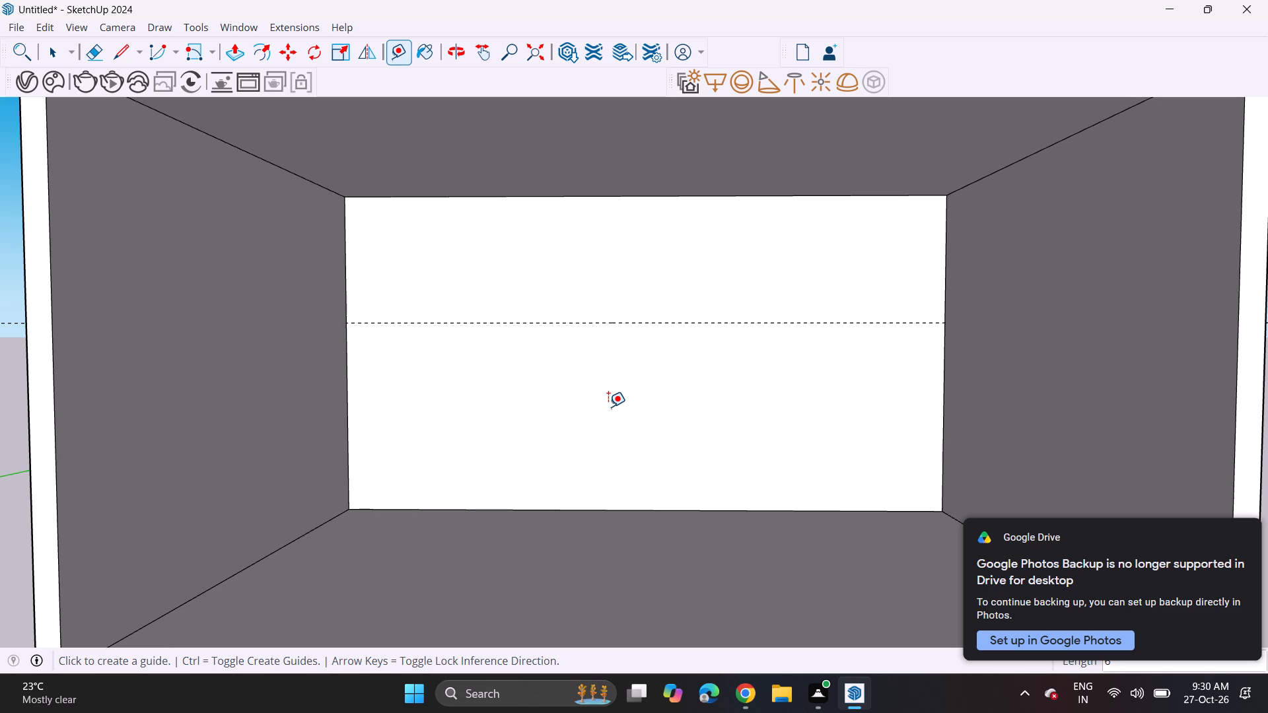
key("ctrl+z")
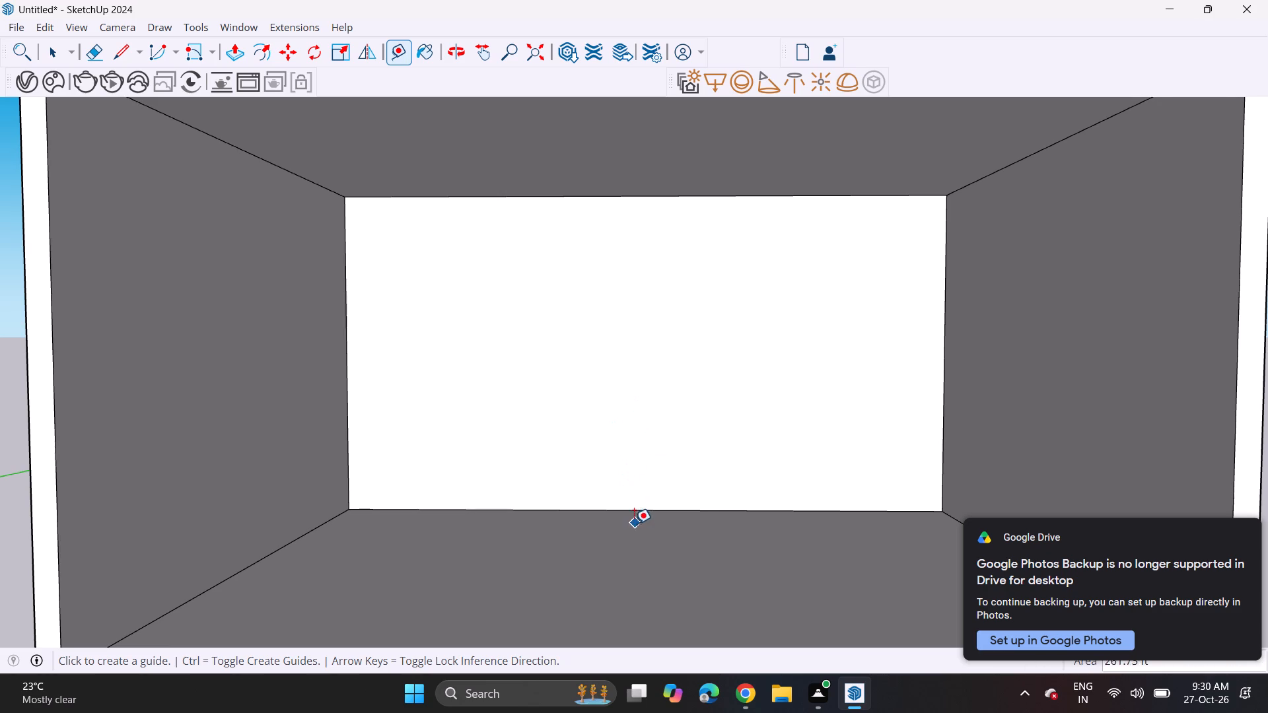
Place a horizontal guide line on the back wall 7' above its bottom edge.
left_click(642, 511)
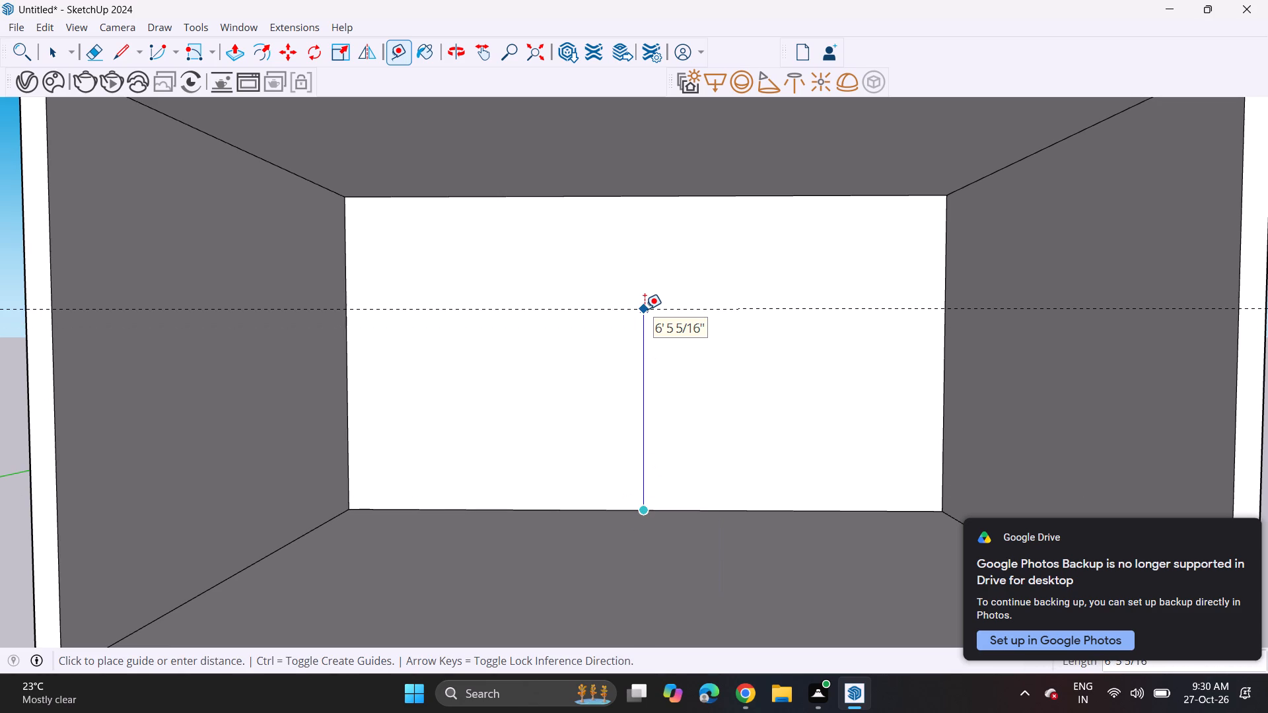
type("7'")
key("Return")
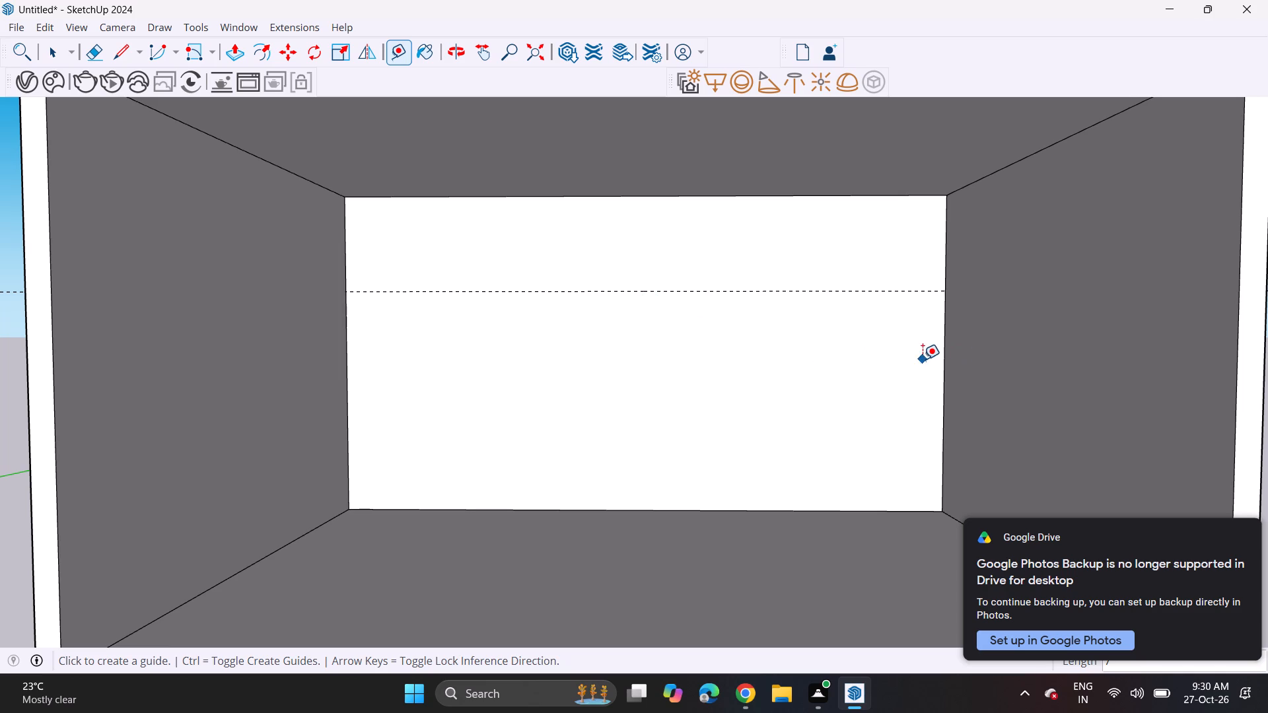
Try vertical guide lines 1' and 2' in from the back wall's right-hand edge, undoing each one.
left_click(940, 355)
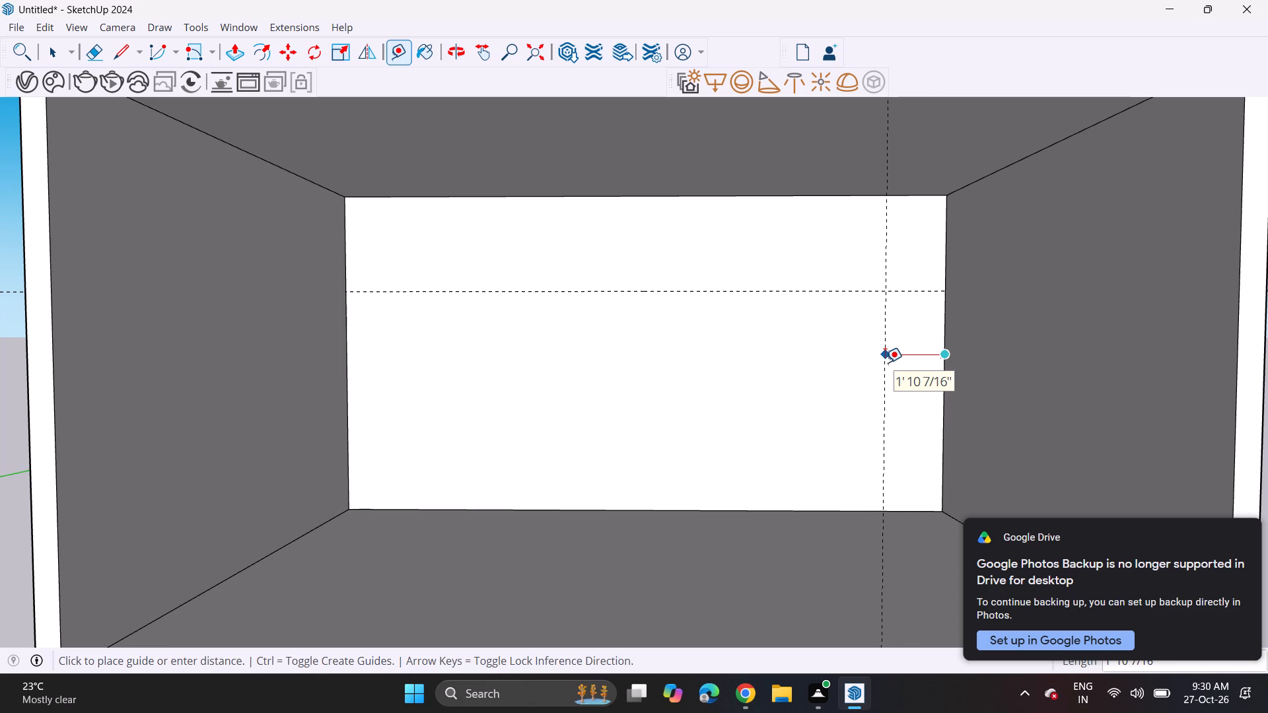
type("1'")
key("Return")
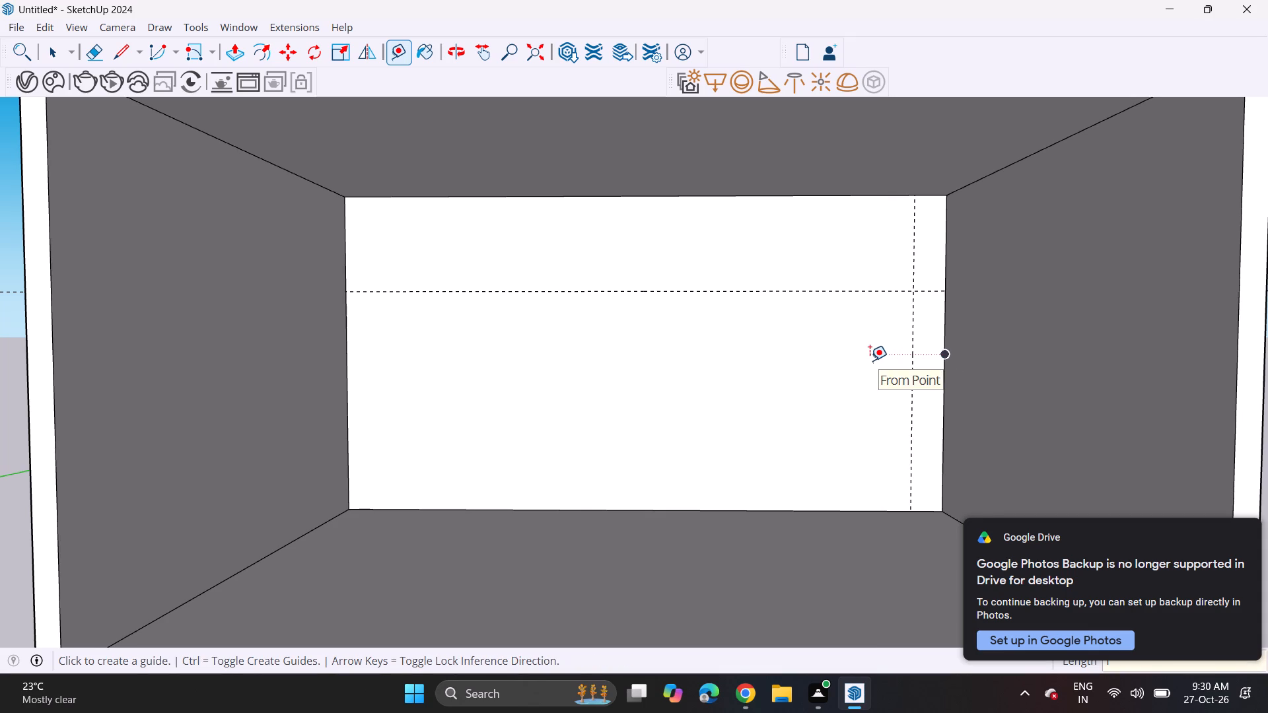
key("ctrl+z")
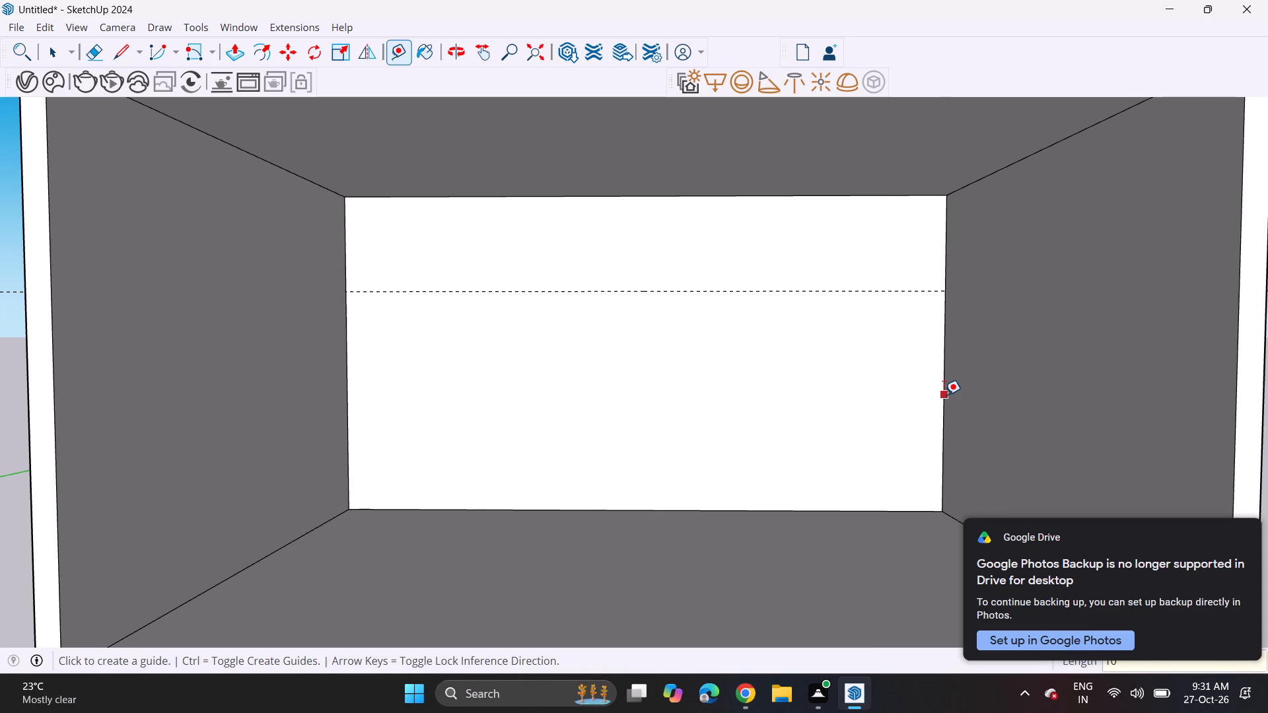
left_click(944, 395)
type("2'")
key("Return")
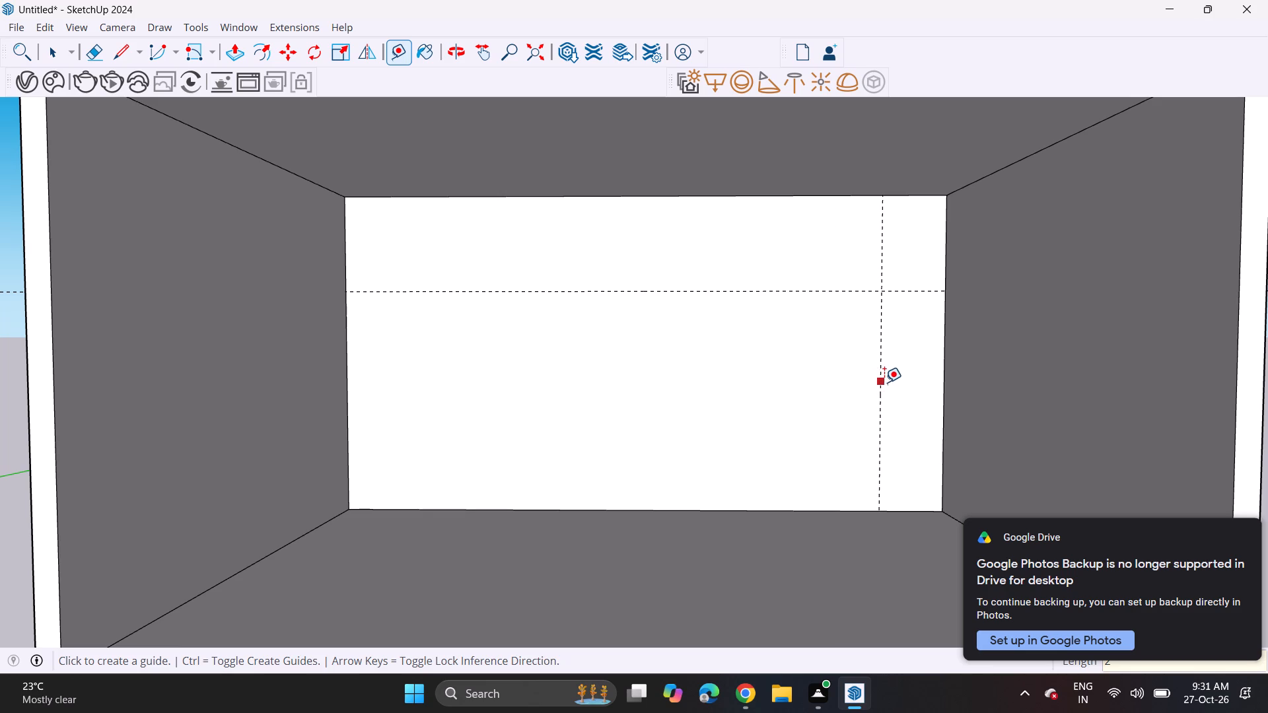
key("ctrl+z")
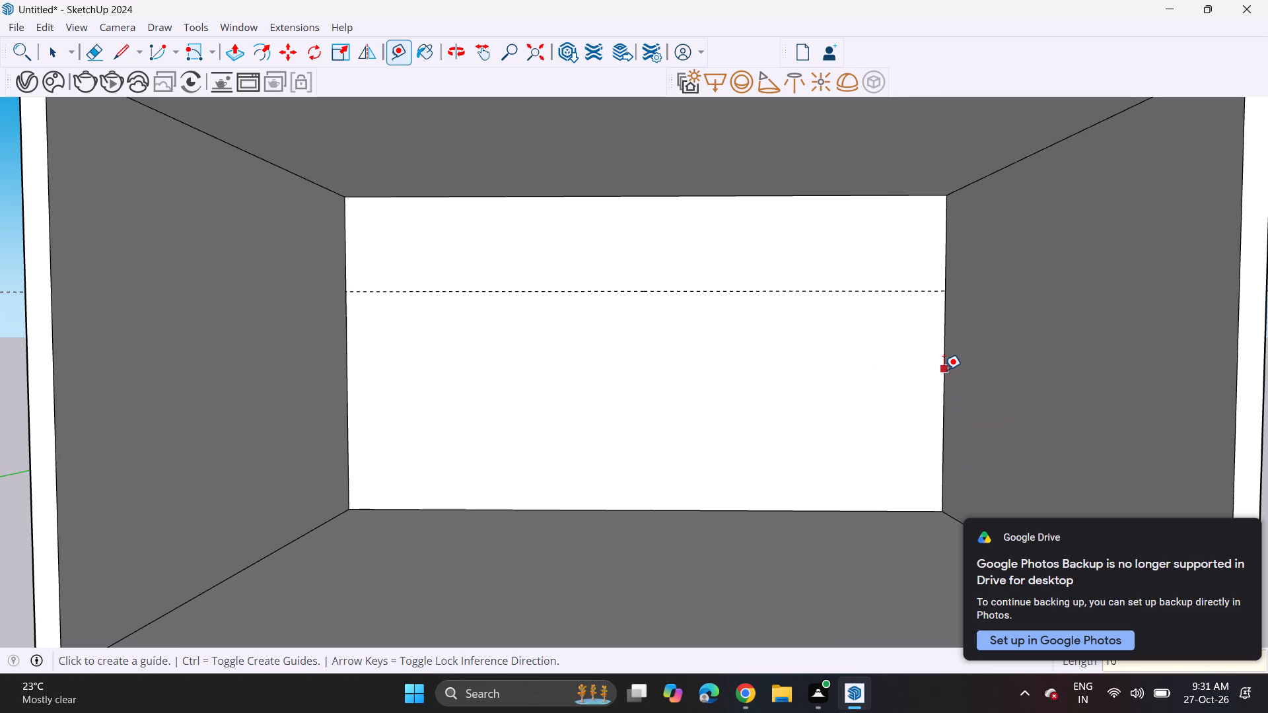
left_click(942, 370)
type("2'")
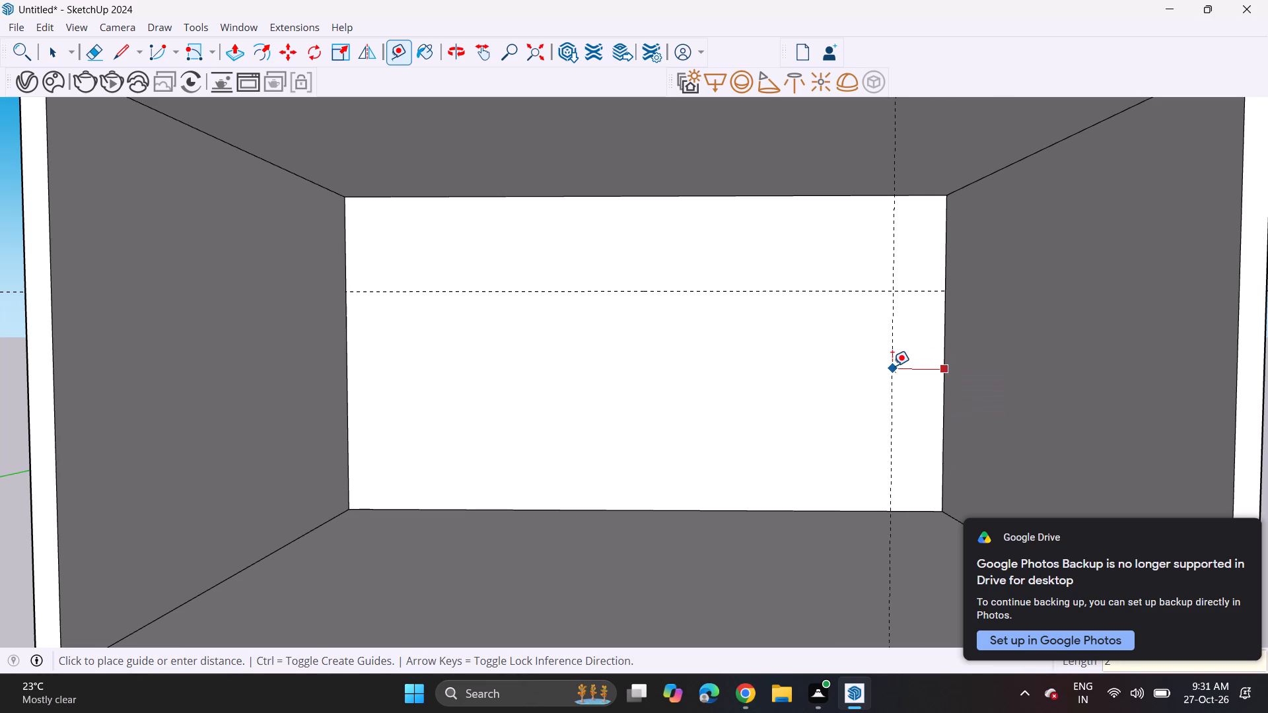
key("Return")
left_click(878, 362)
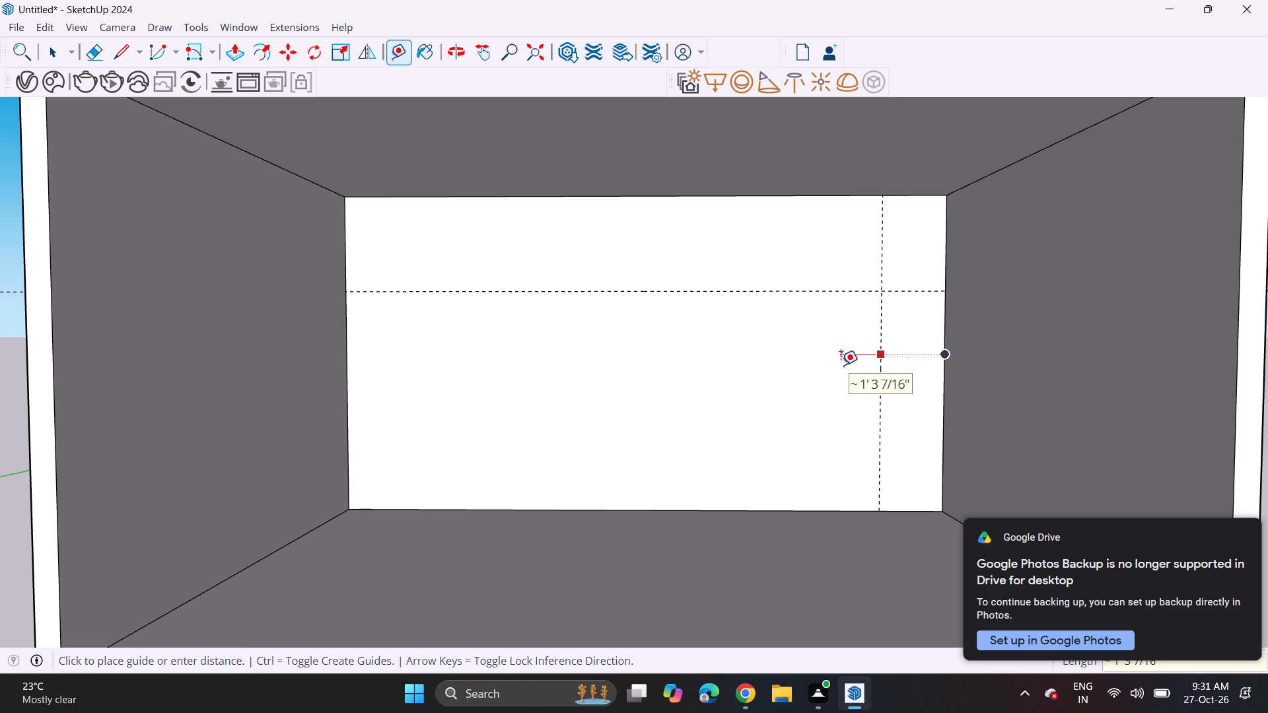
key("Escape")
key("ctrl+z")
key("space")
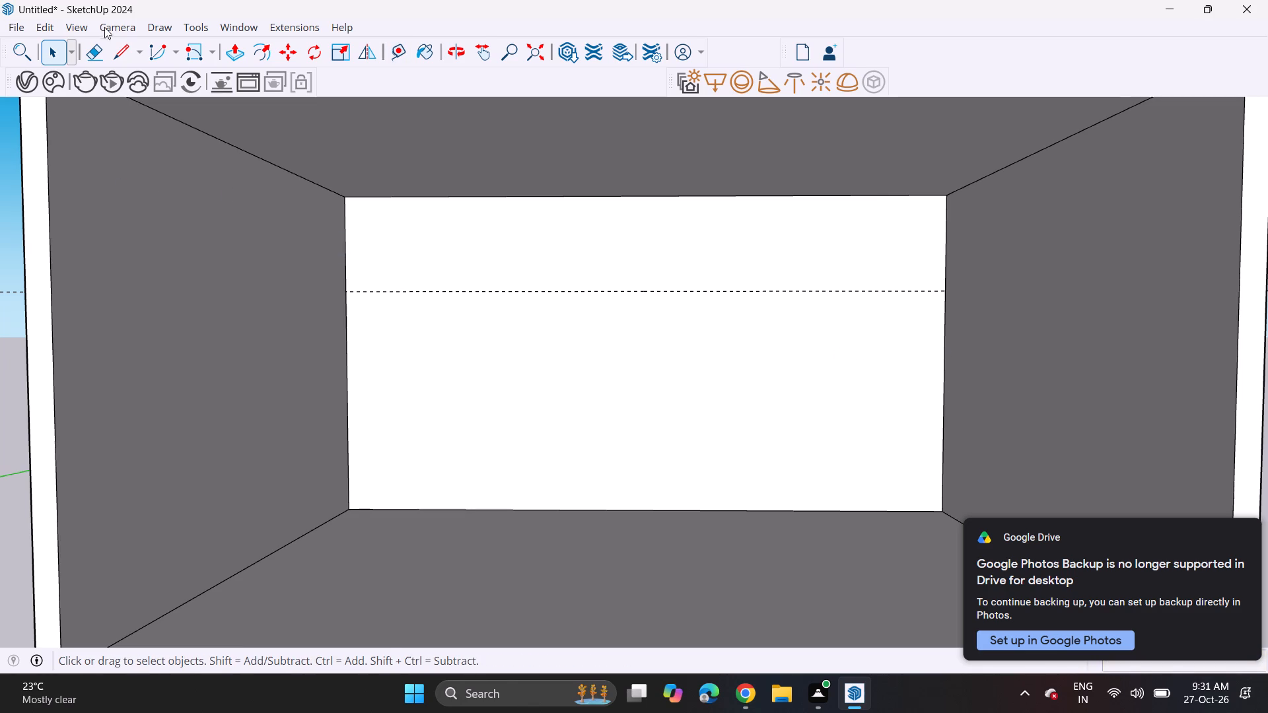
Draw a line along the 7' guide across the full width of the back wall.
left_click(123, 46)
left_click(345, 293)
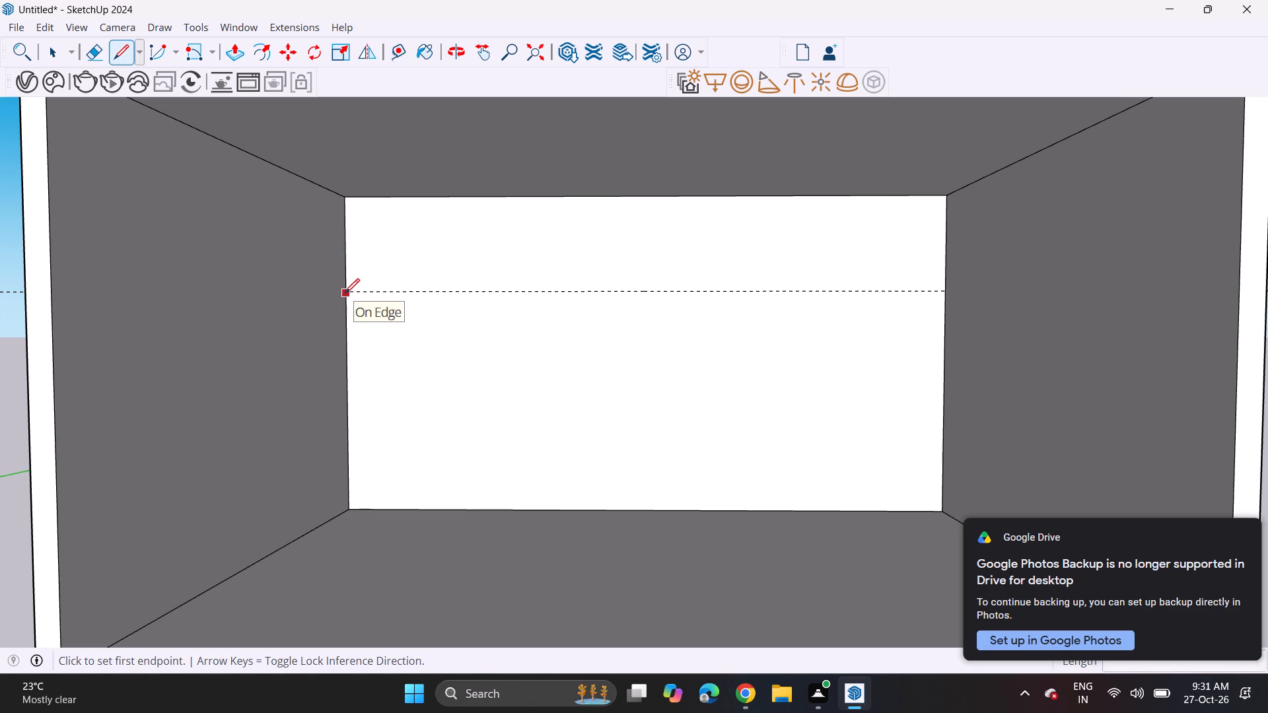
left_click(946, 290)
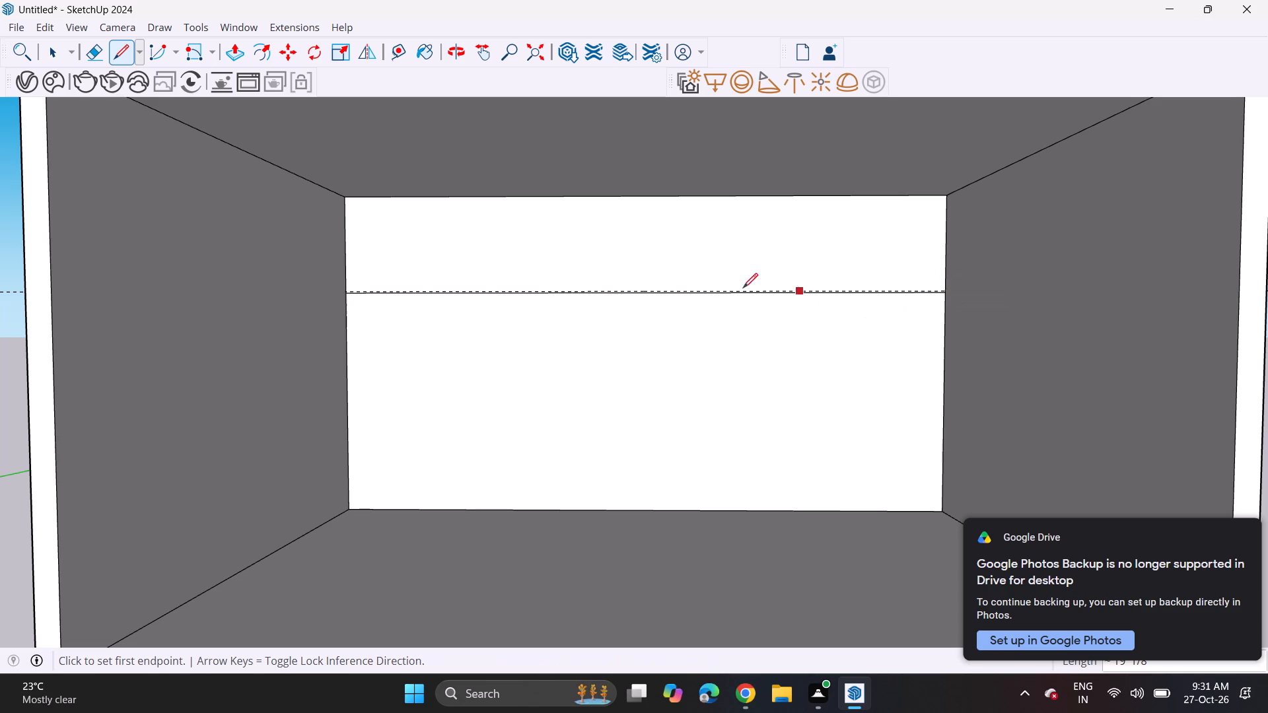
Undo the last line and redraw it along the 7' guide across the full width of the back wall.
key("ctrl+z")
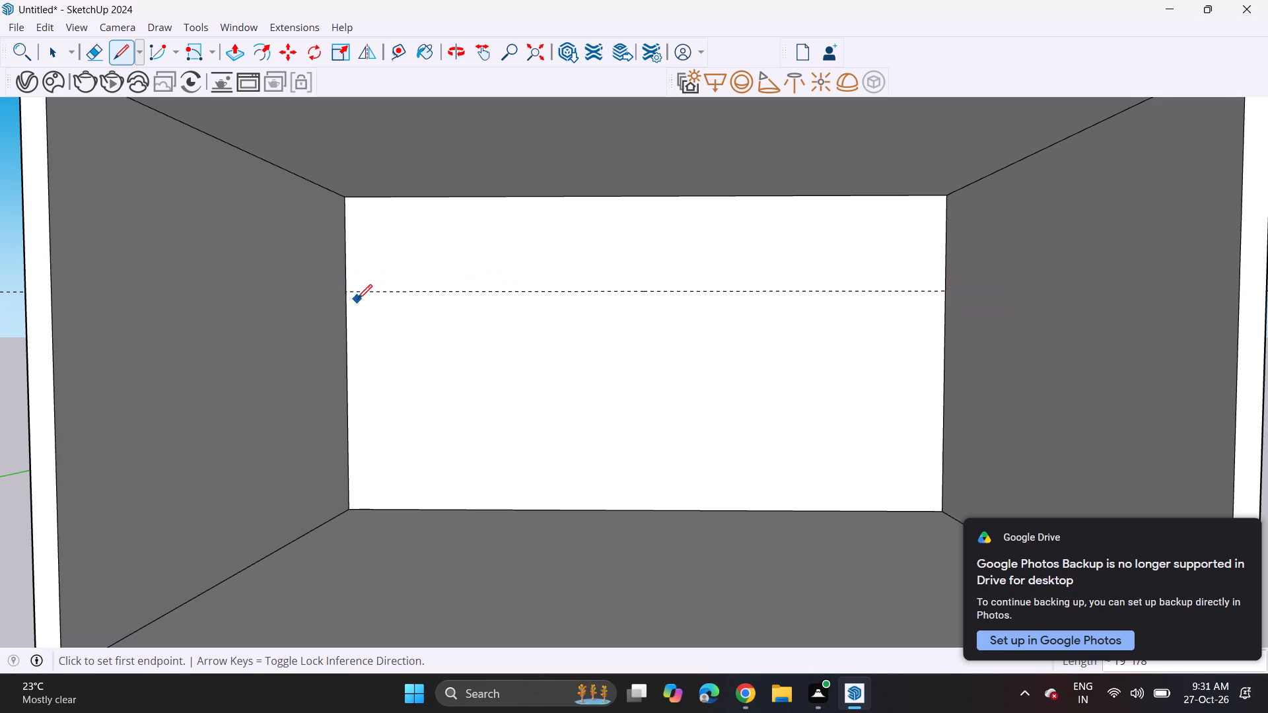
left_click(348, 292)
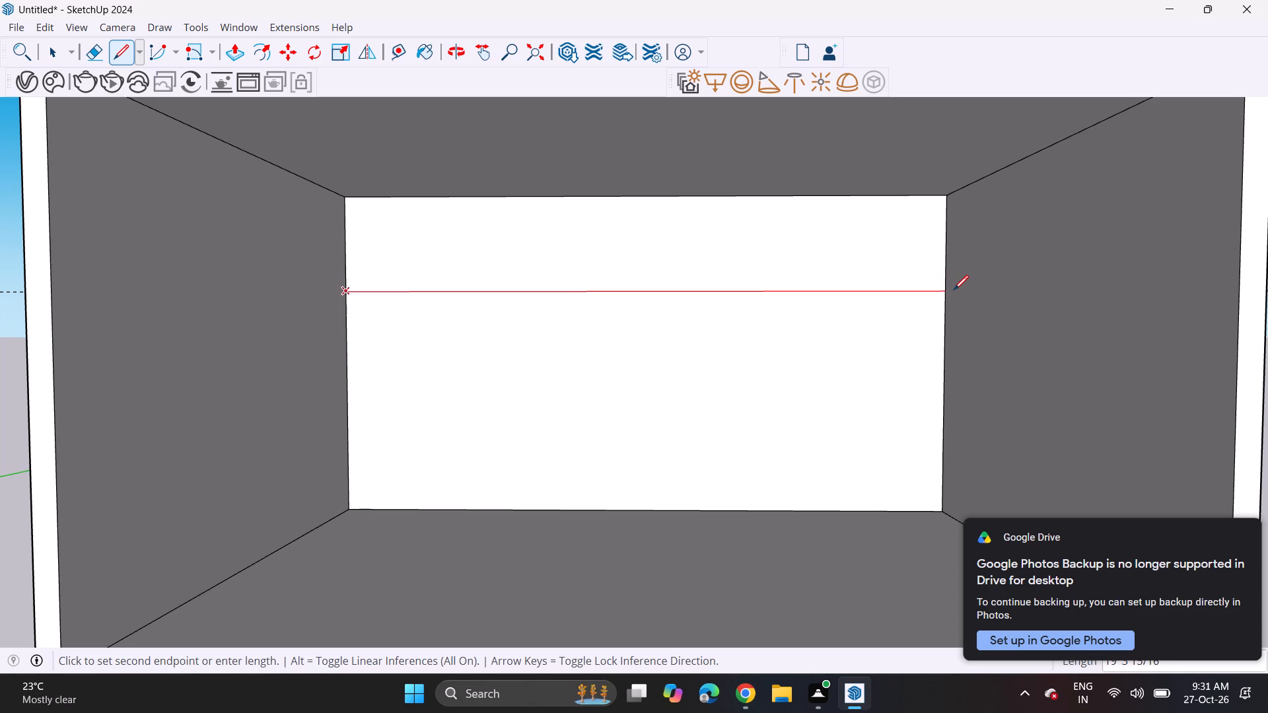
left_click(953, 290)
key("space")
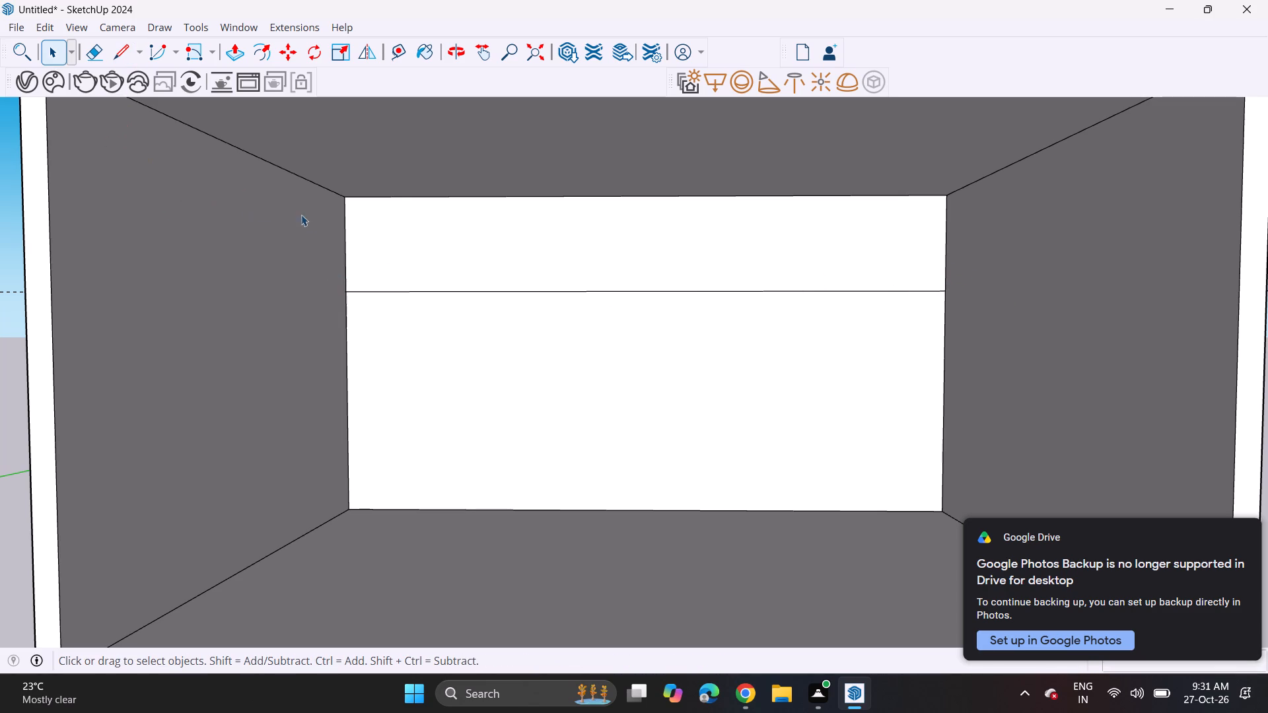
Copy the back wall's left-hand edge segment above the 7' line to the opposite end, dividing the upper band into 10 equal parts.
left_click(348, 263)
left_click(348, 267)
left_click(346, 275)
key("m")
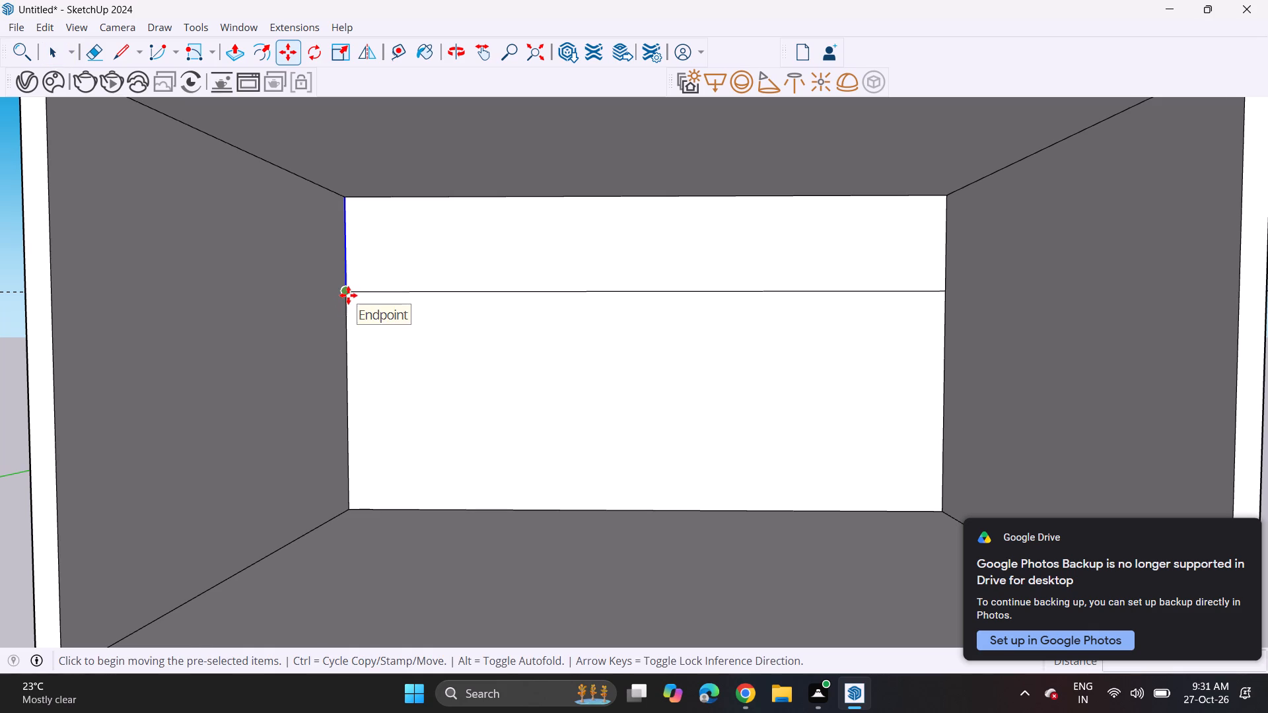
left_click(348, 295)
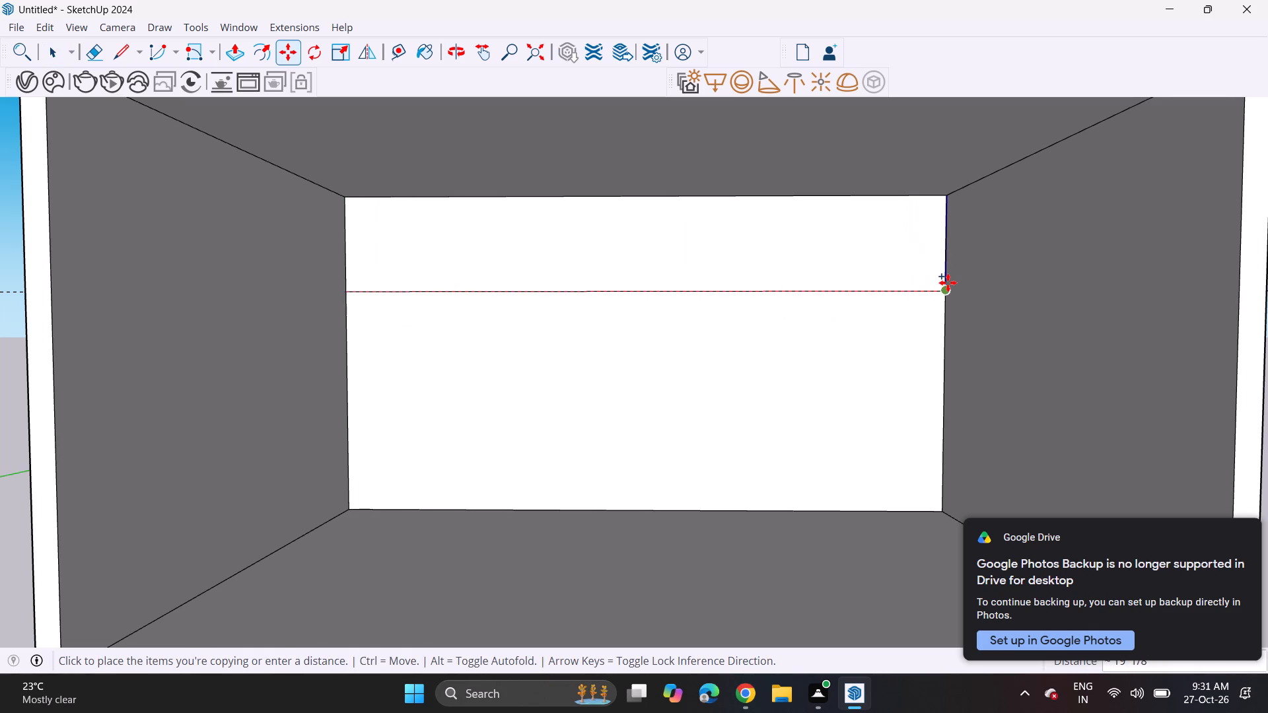
left_click(948, 290)
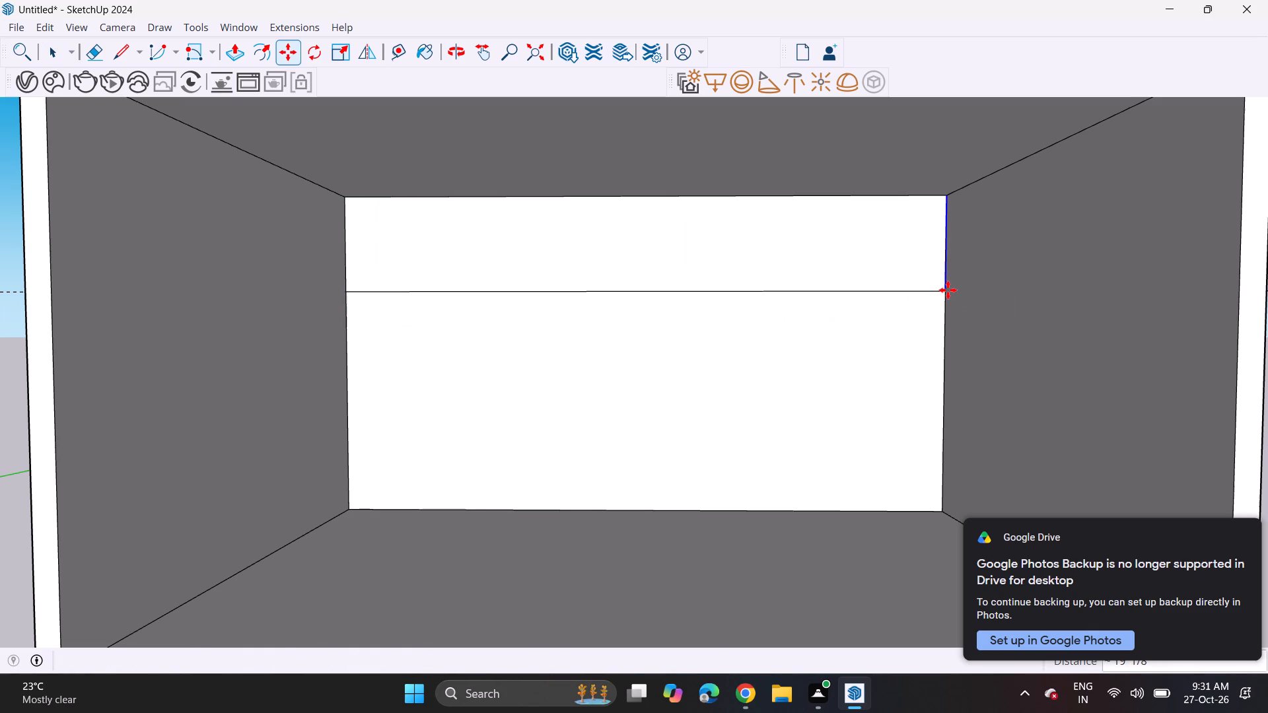
key("slash")
type("10")
key("Return")
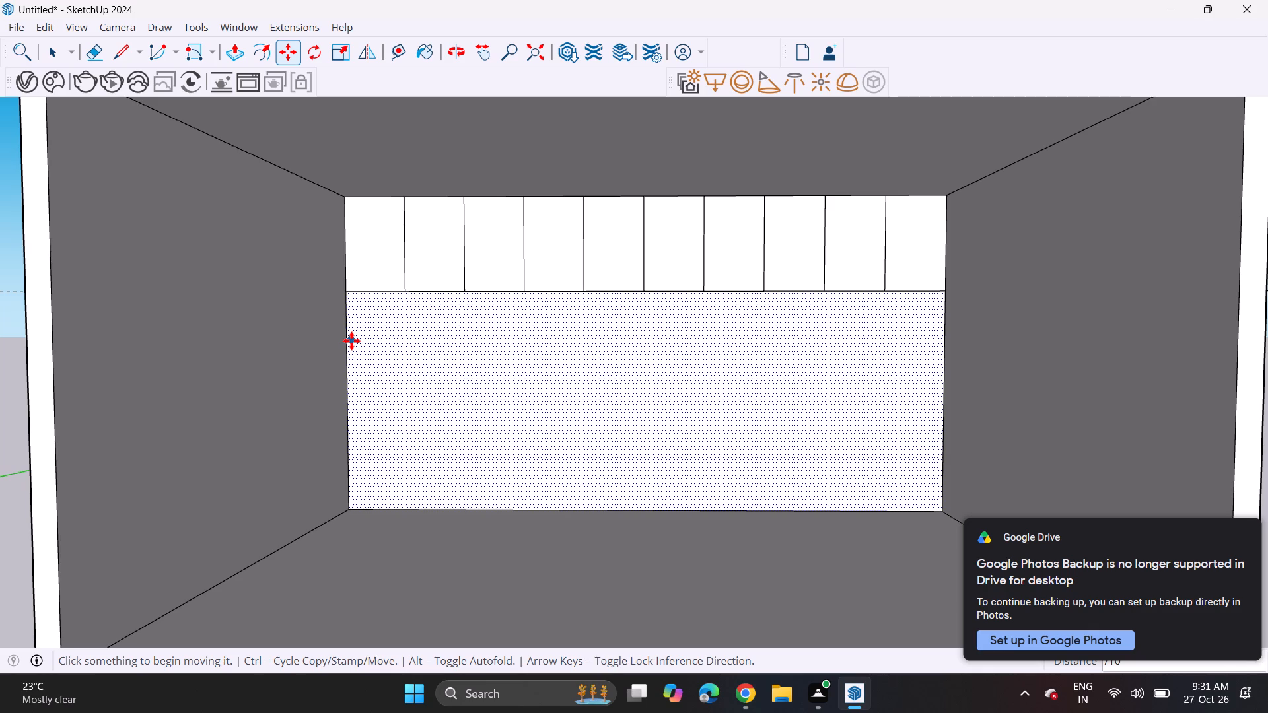
key("space")
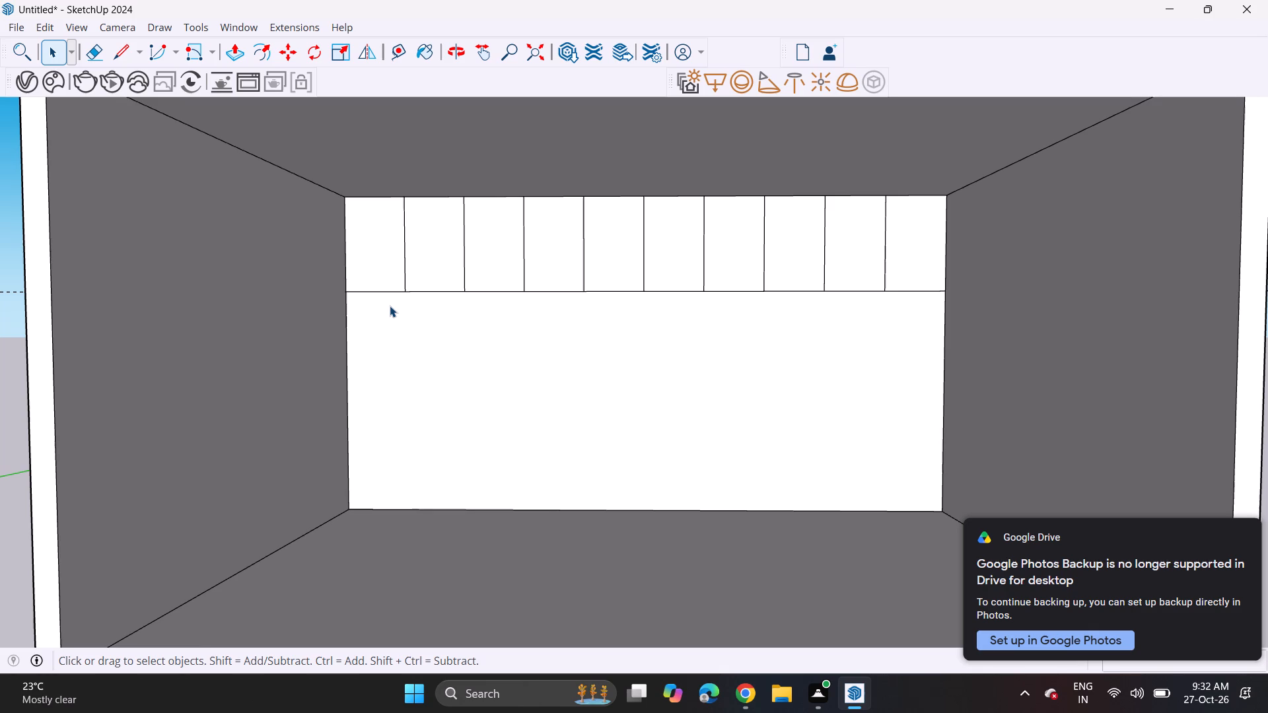
Place a horizontal guide line on the back wall 3' above its bottom edge.
left_click(401, 54)
left_click(474, 511)
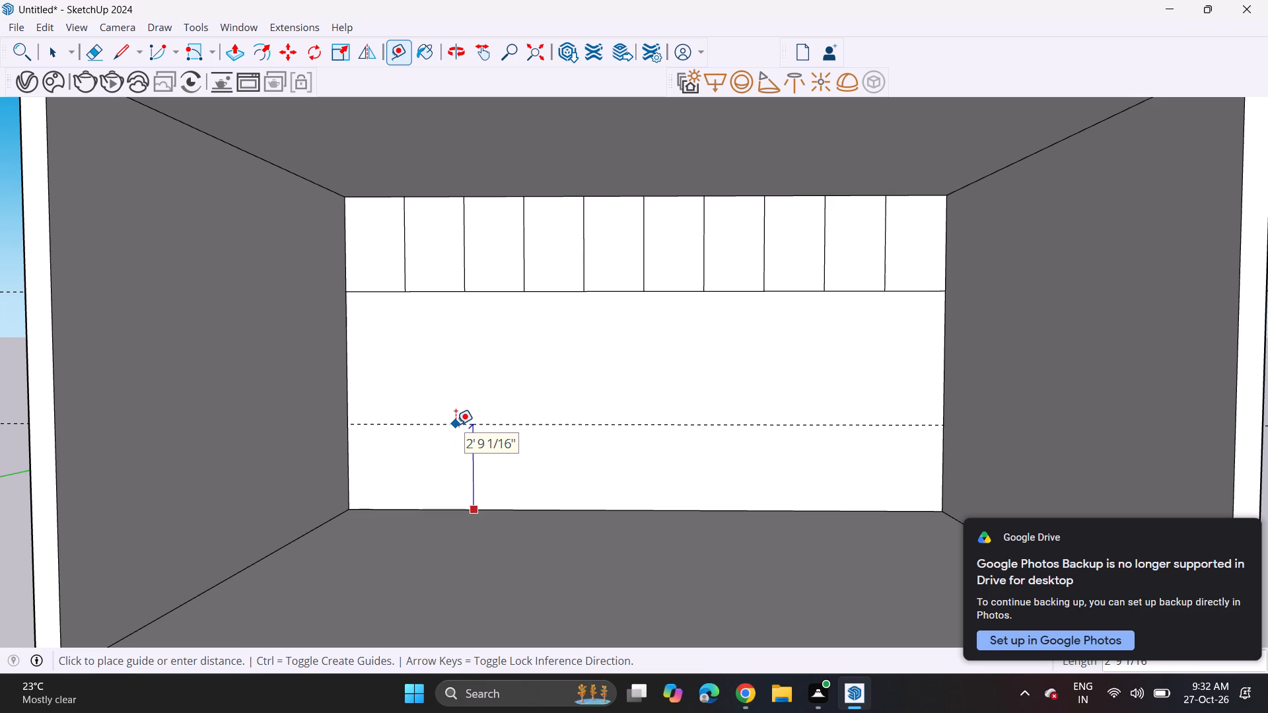
type("3'")
key("Return")
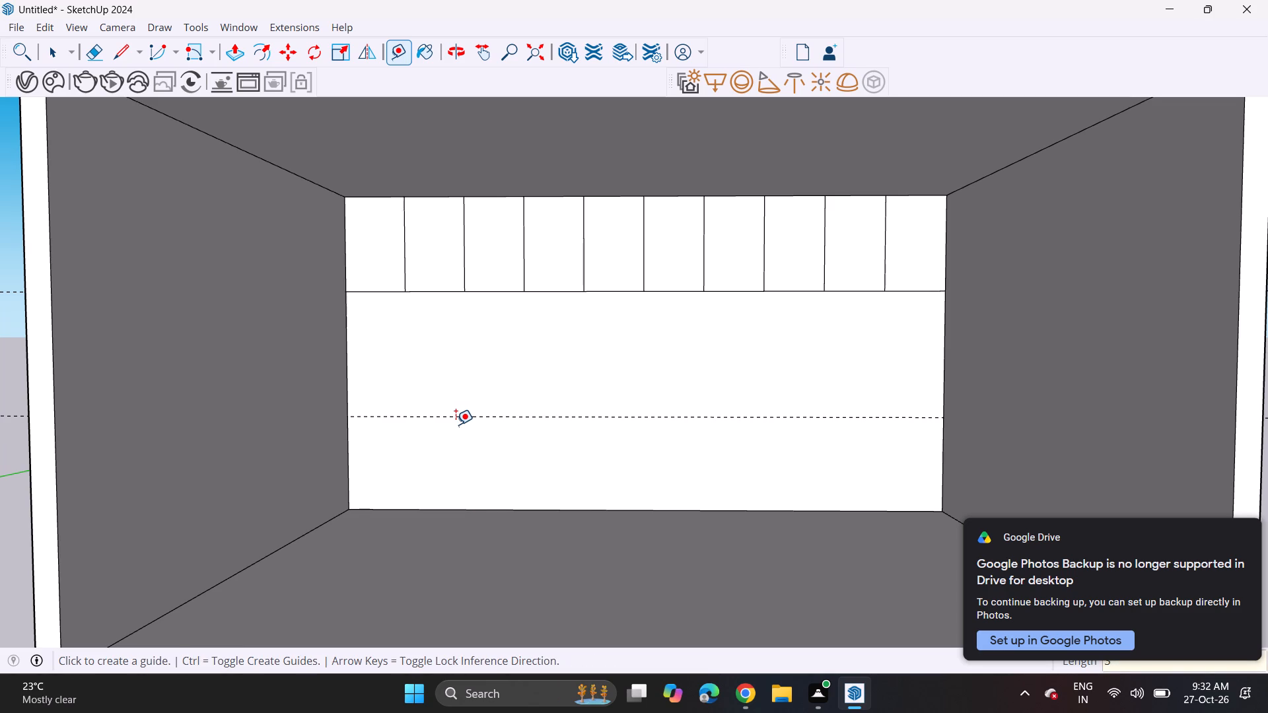
Place vertical guides below the 7' line, aligned with the second, third, fifth, seventh and ninth dividers from the wall's left-hand edge.
left_click(345, 363)
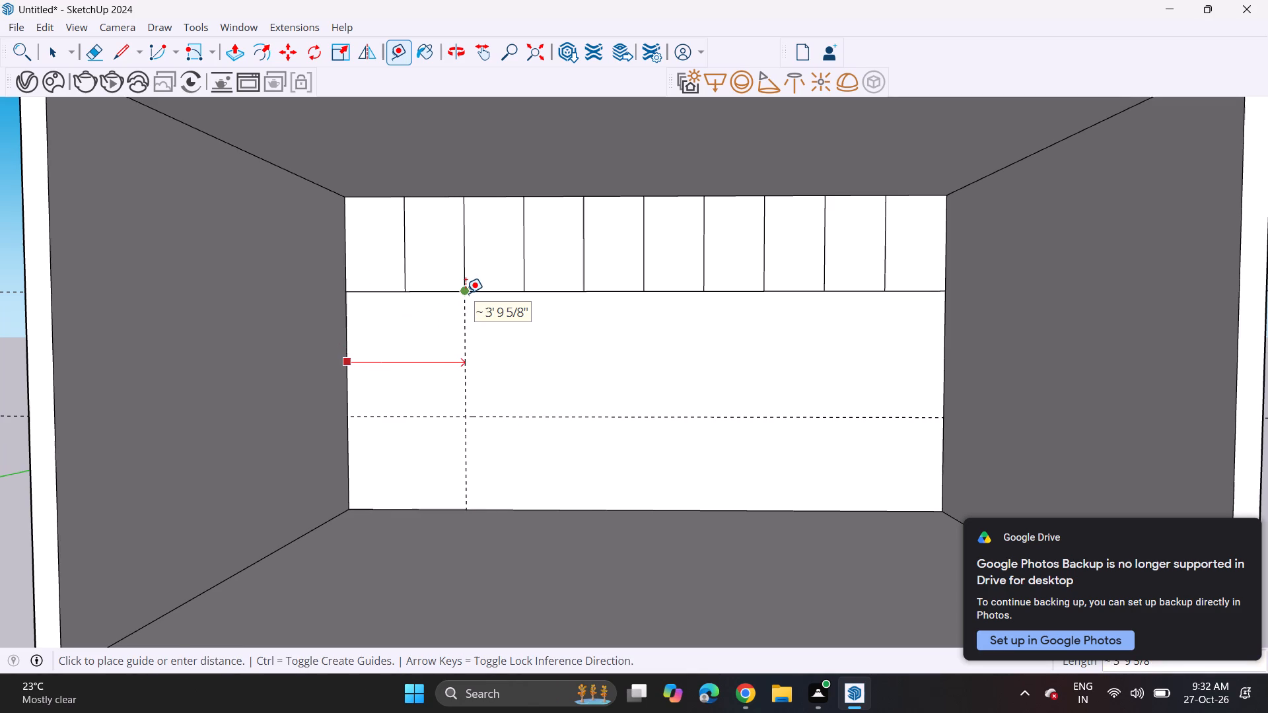
left_click(466, 293)
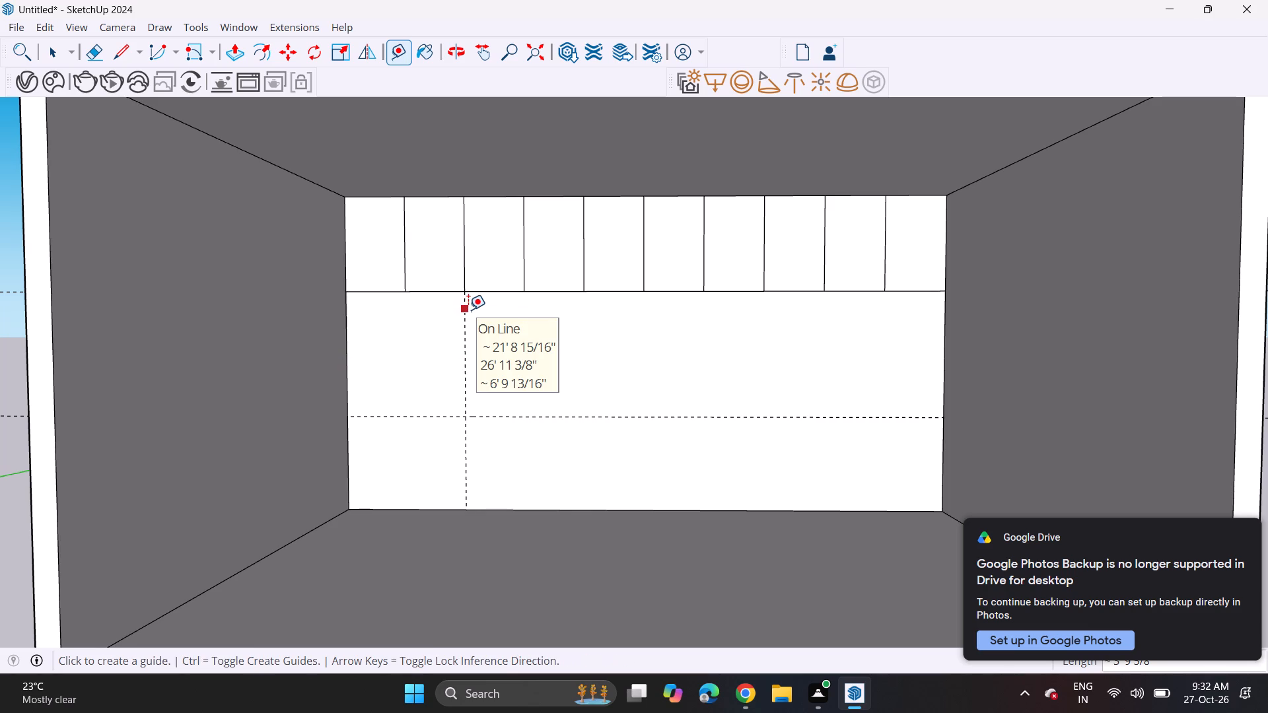
left_click(468, 310)
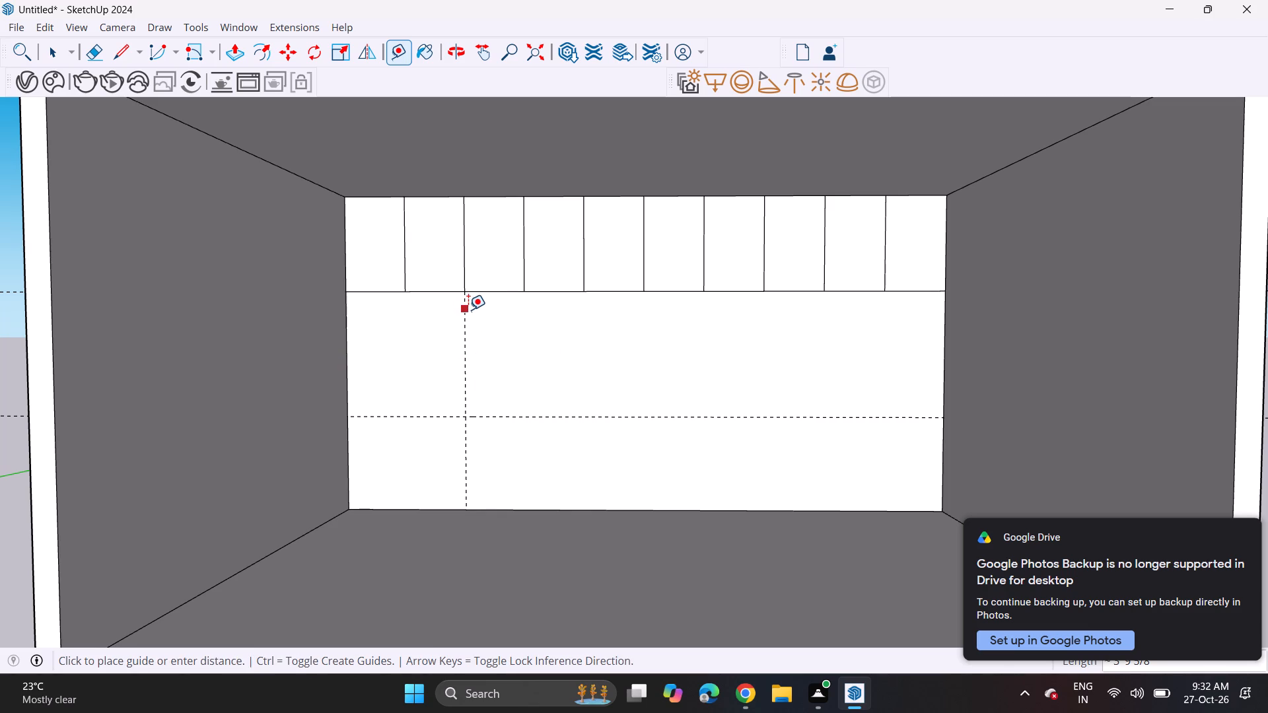
left_click(524, 294)
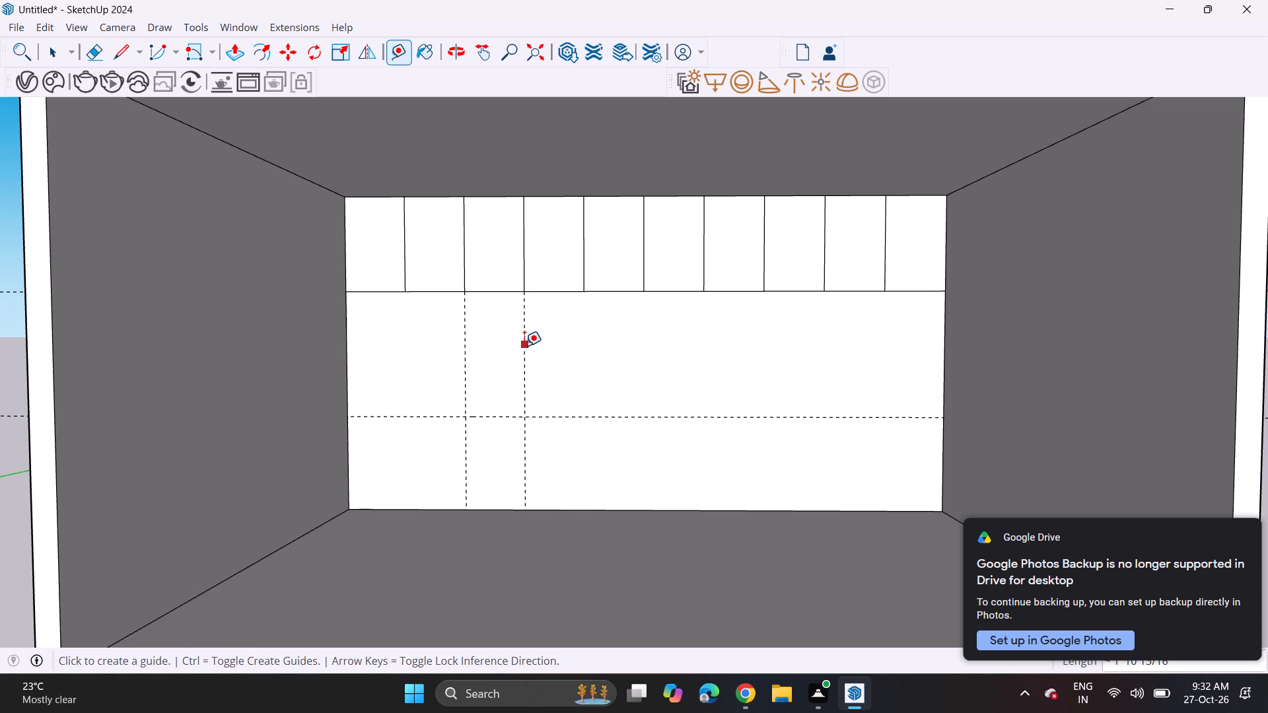
left_click(524, 346)
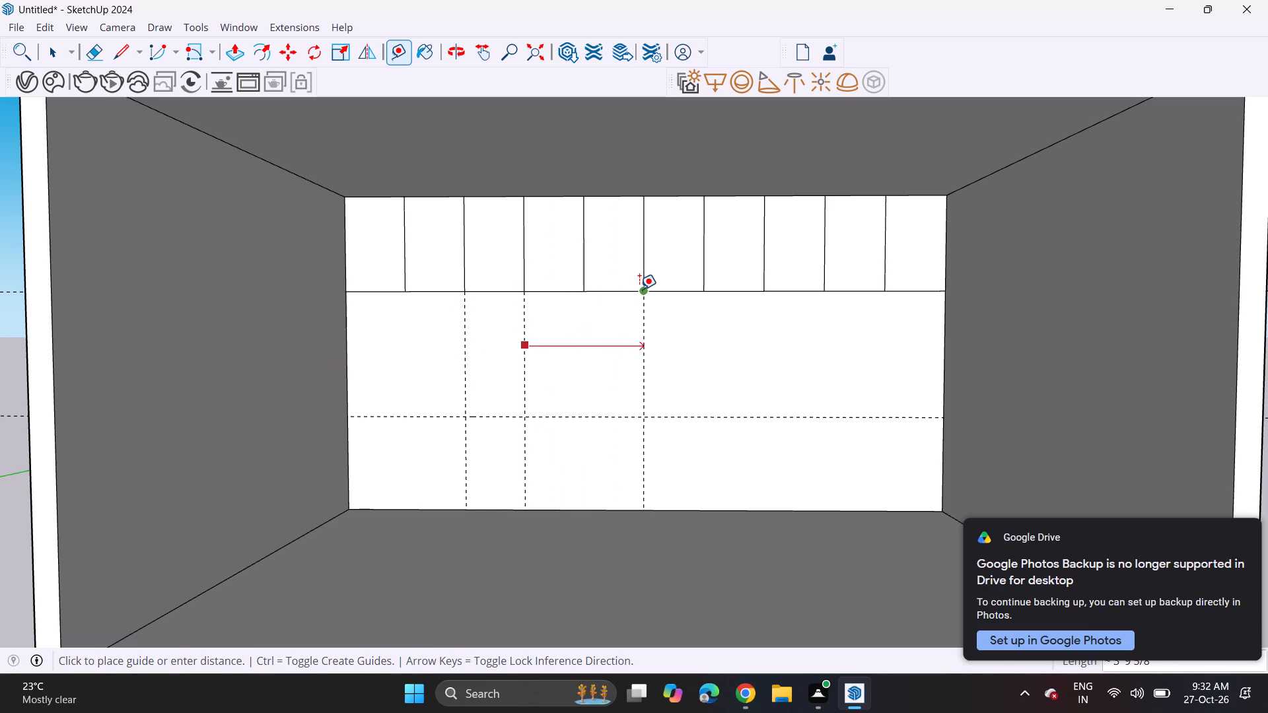
left_click(640, 289)
left_click(646, 334)
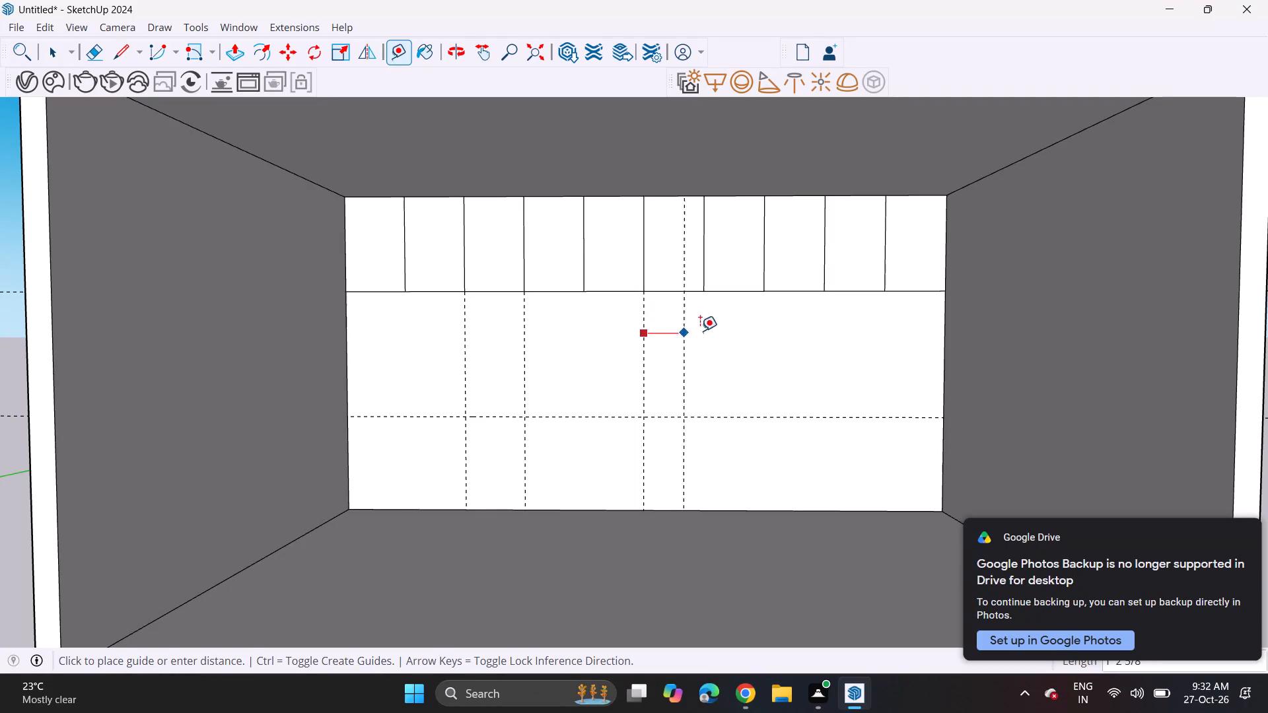
left_click(766, 292)
left_click(761, 339)
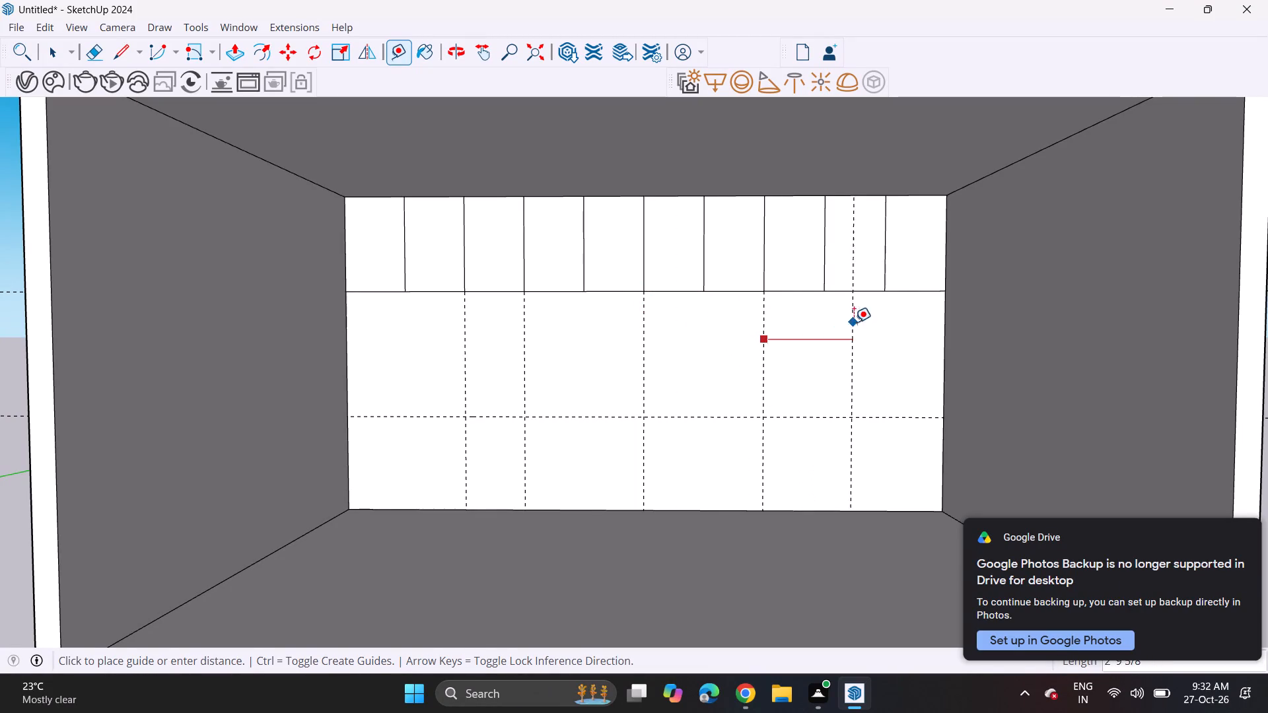
left_click(887, 293)
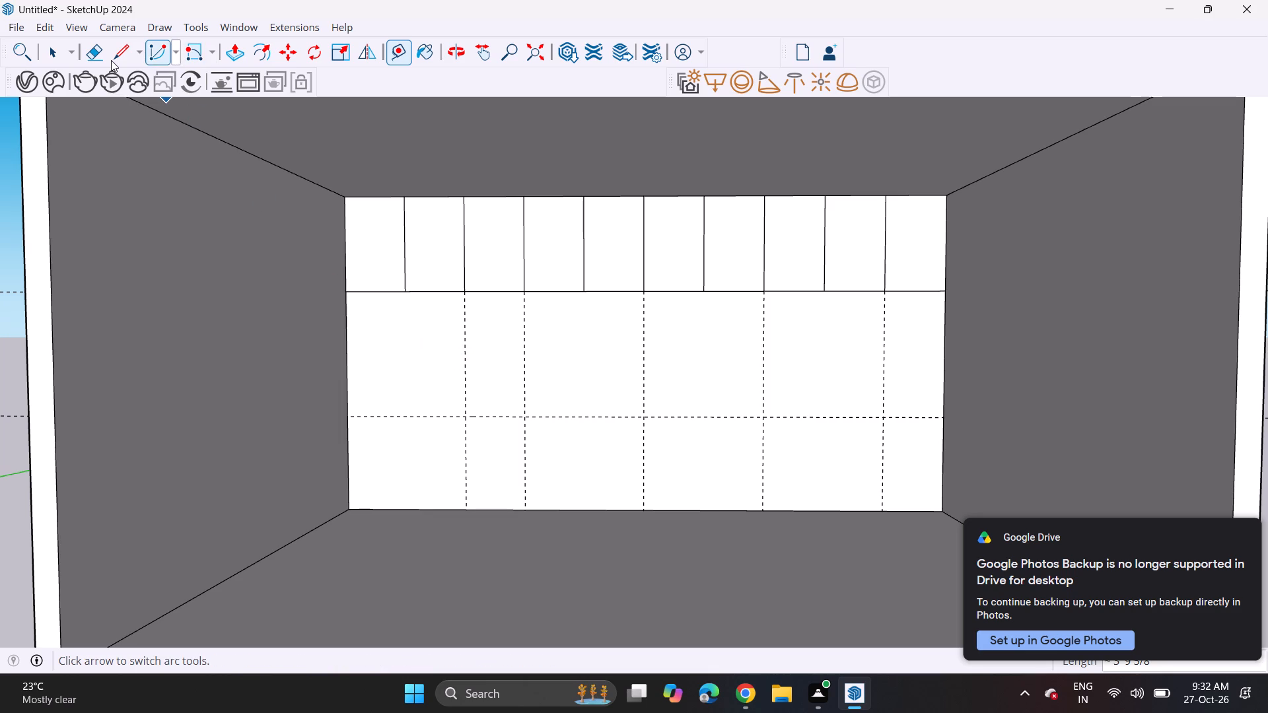
Draw three rectangles about 3' 9 5/8" by 7' below the 7' line: wall edge to first guide, second to third, and fourth to fifth.
left_click(178, 48)
left_click(217, 50)
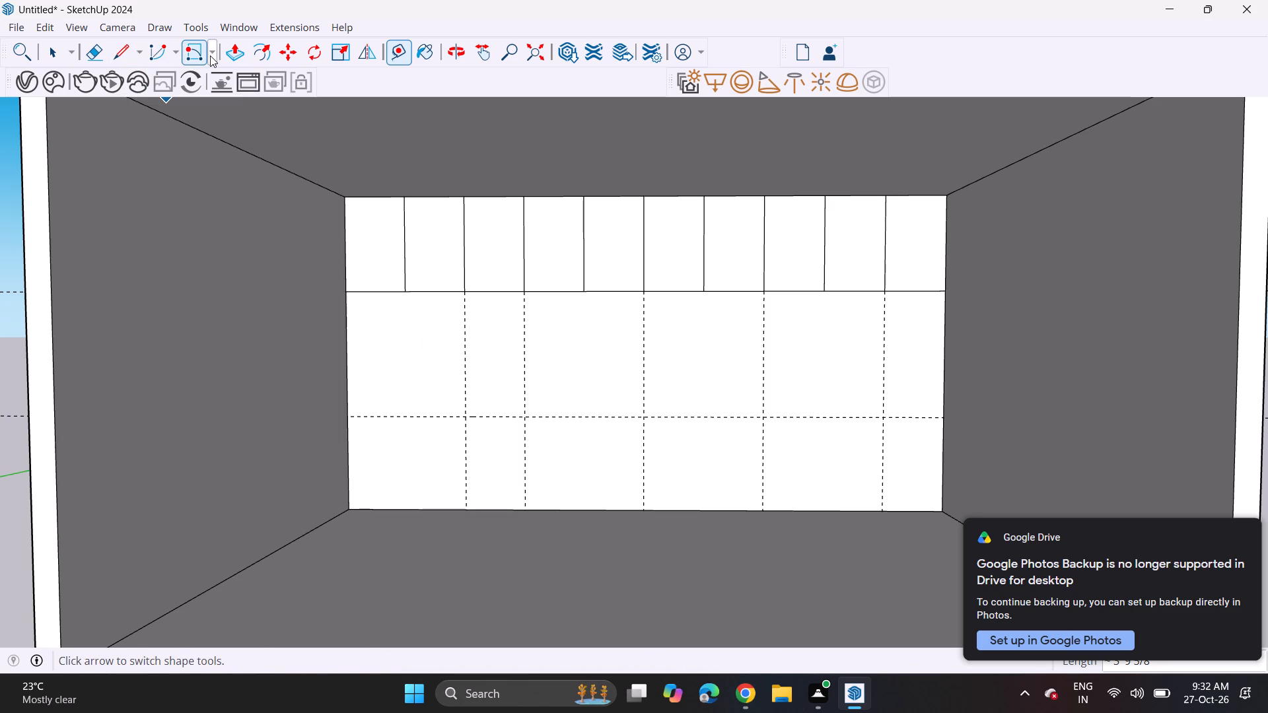
left_click(210, 55)
left_click(201, 76)
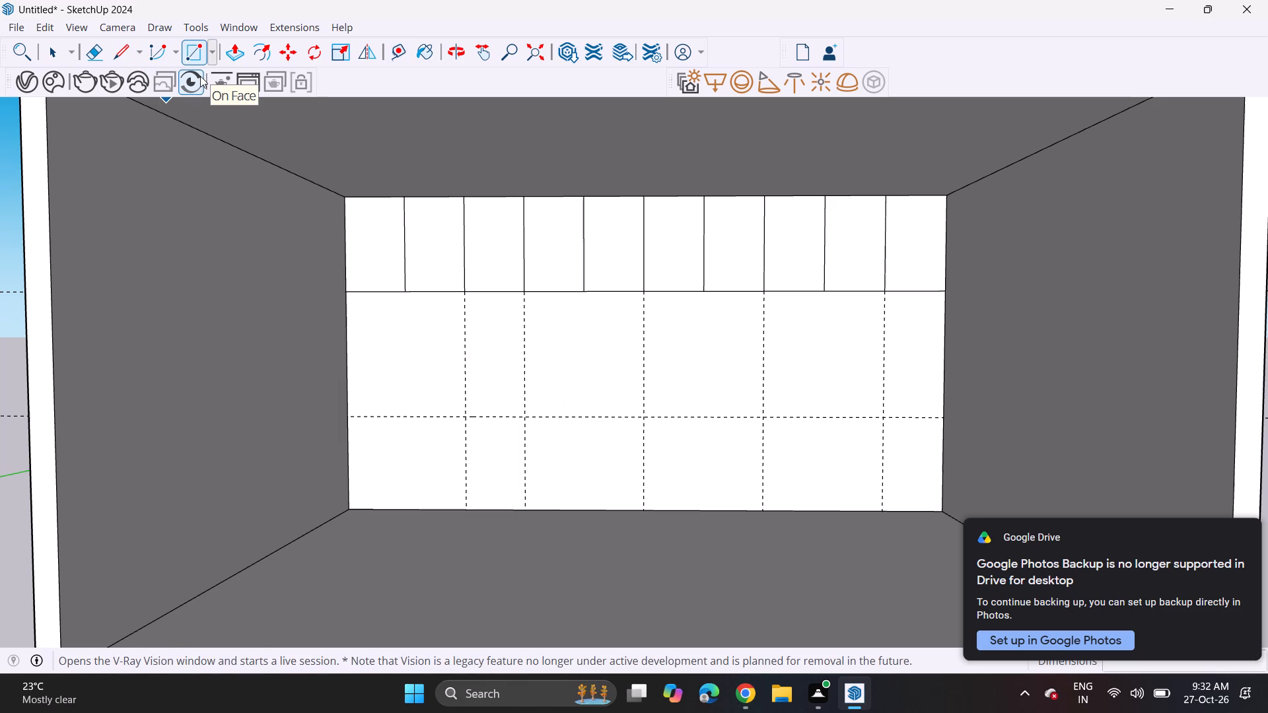
left_click(344, 291)
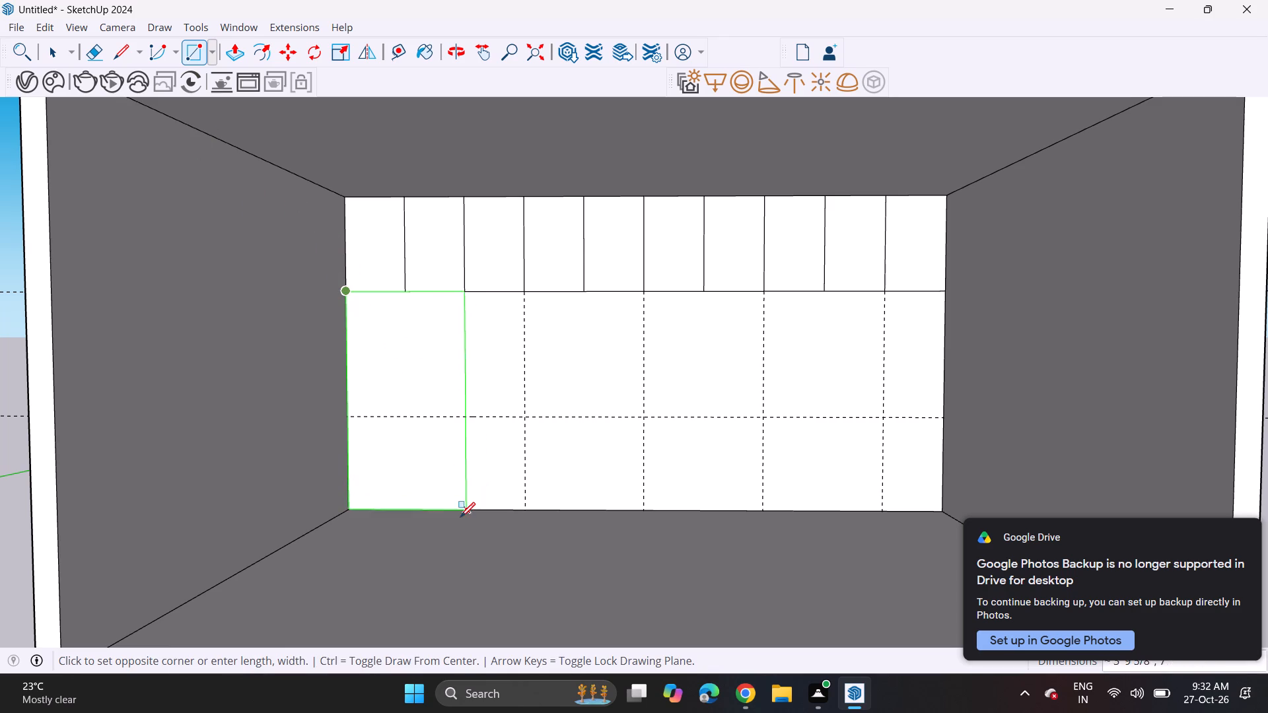
left_click(470, 510)
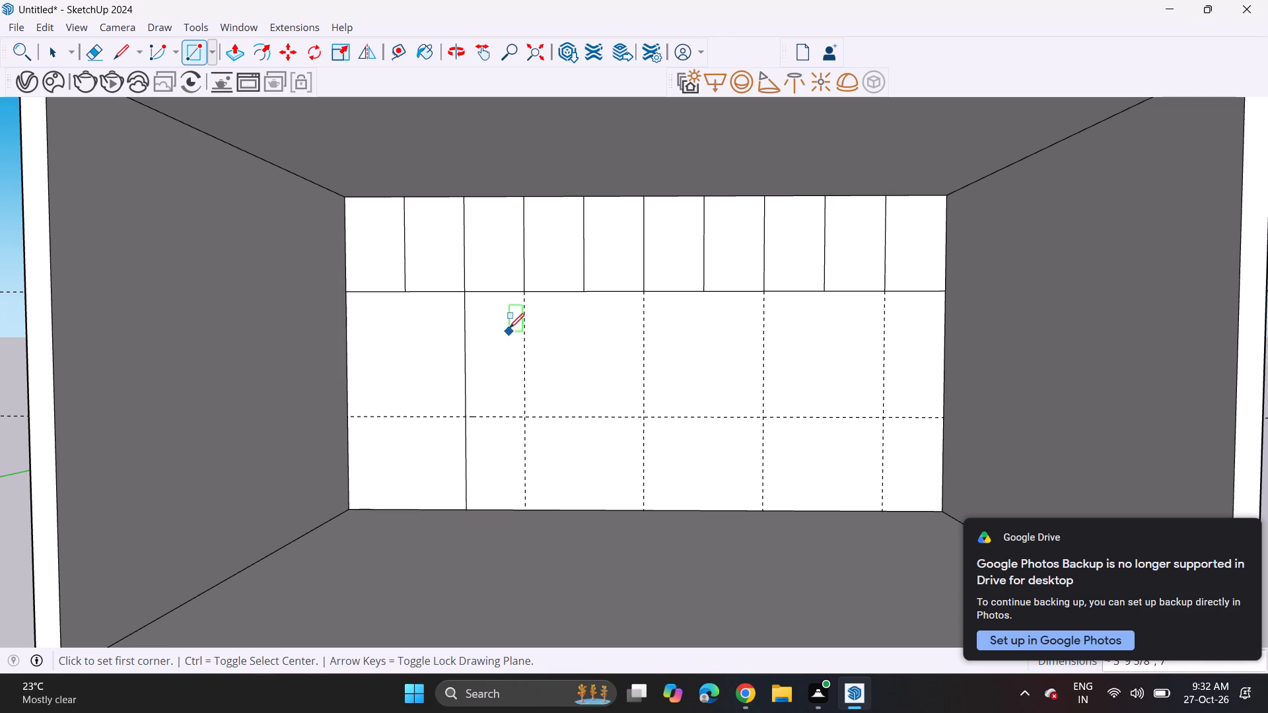
left_click(528, 290)
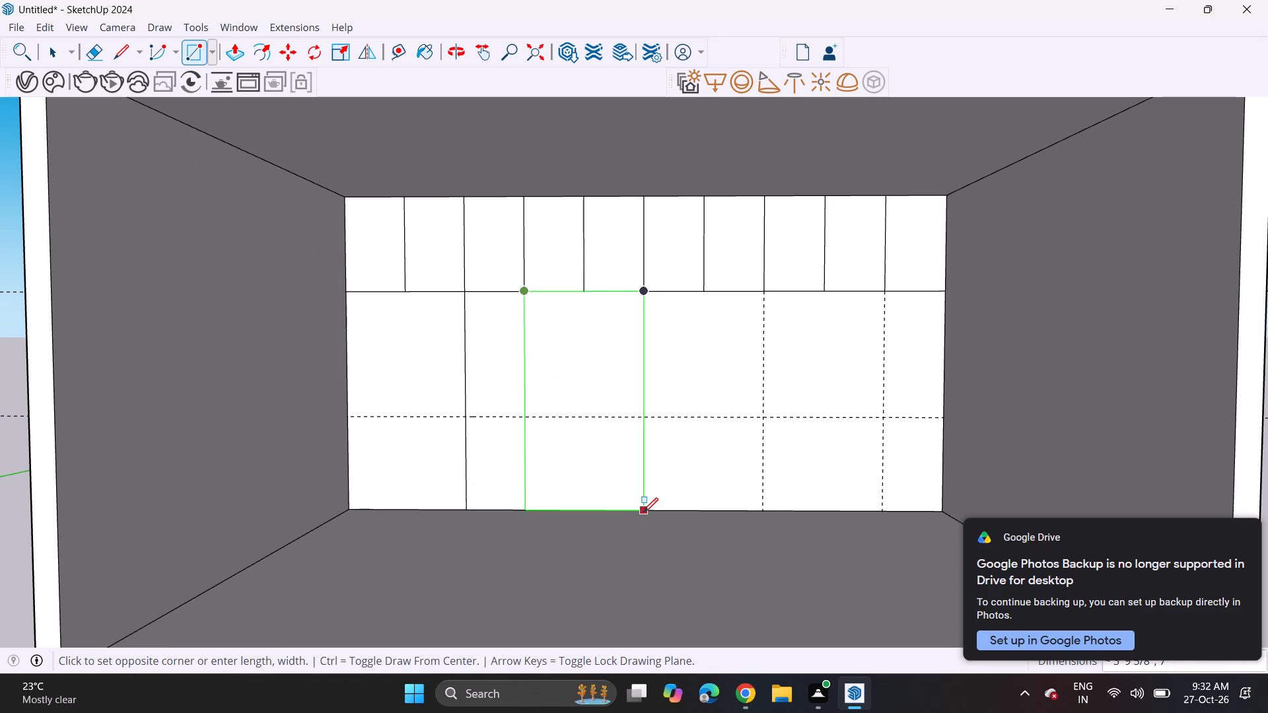
left_click(643, 512)
left_click(768, 290)
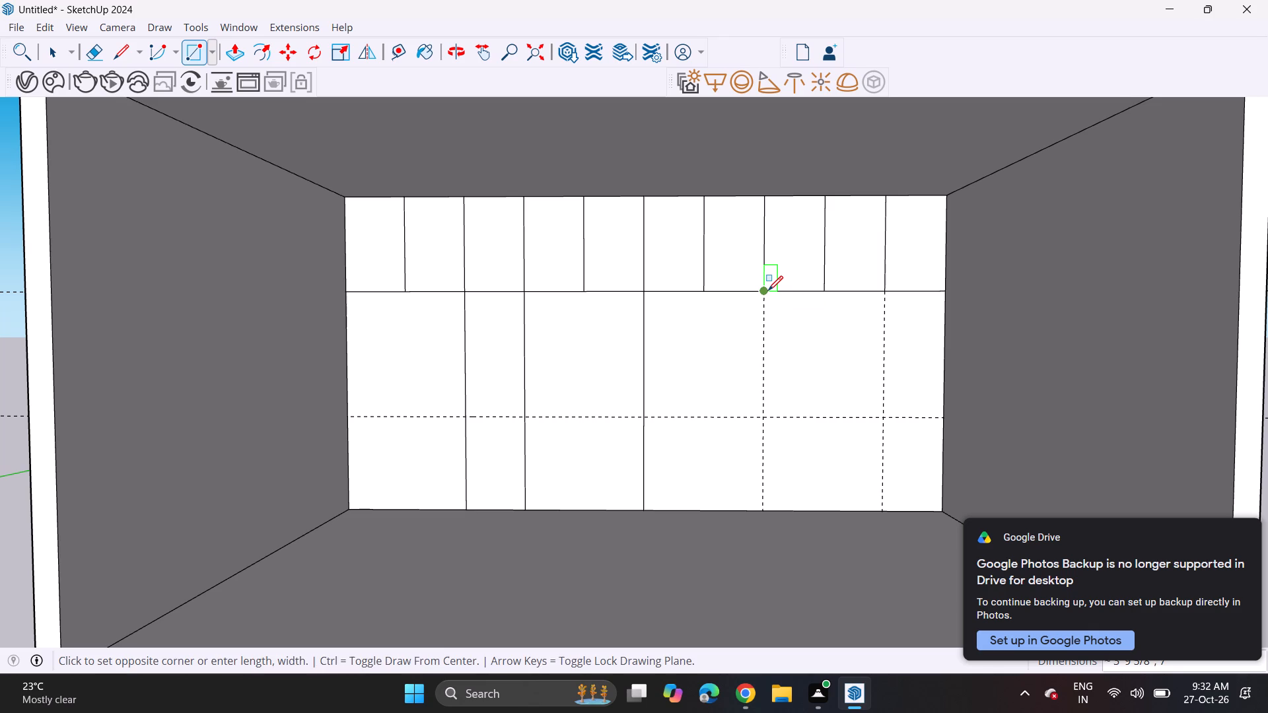
left_click(883, 509)
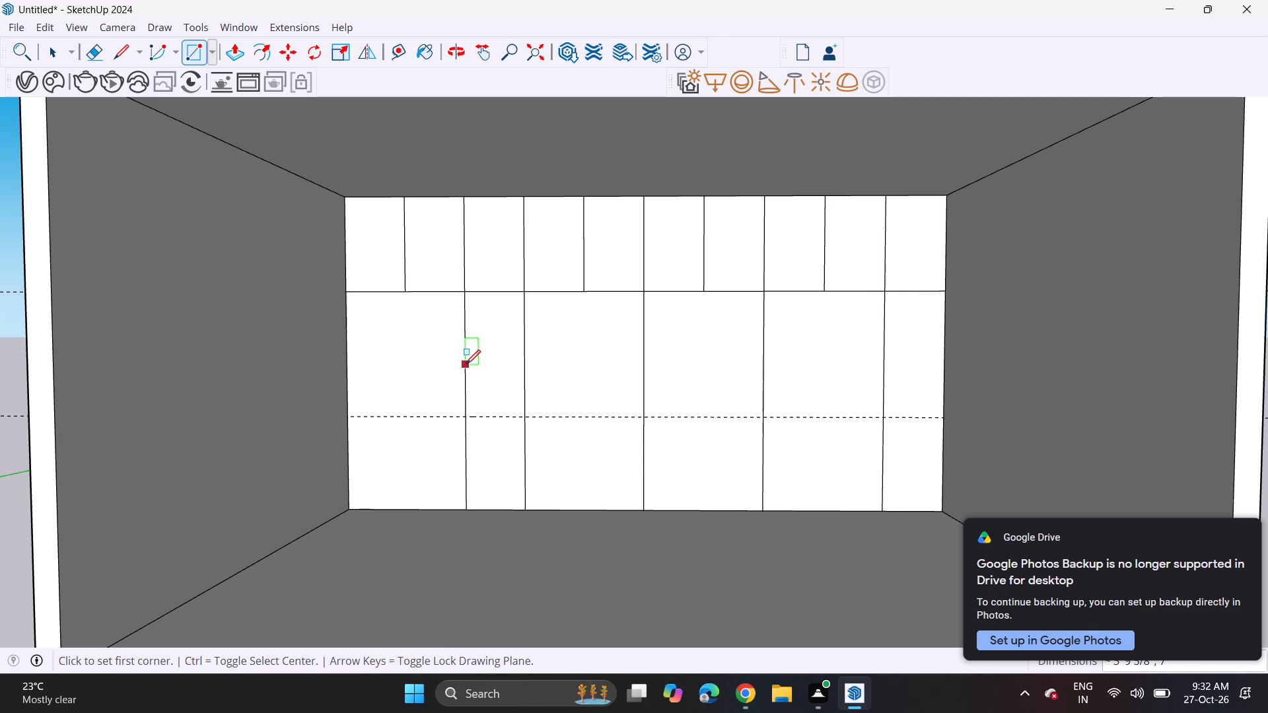
Draw thin rectangles about 5 1/2" to 6" high just below the 3' guide in the first three lower bays from the wall's left-hand edge.
left_click(351, 417)
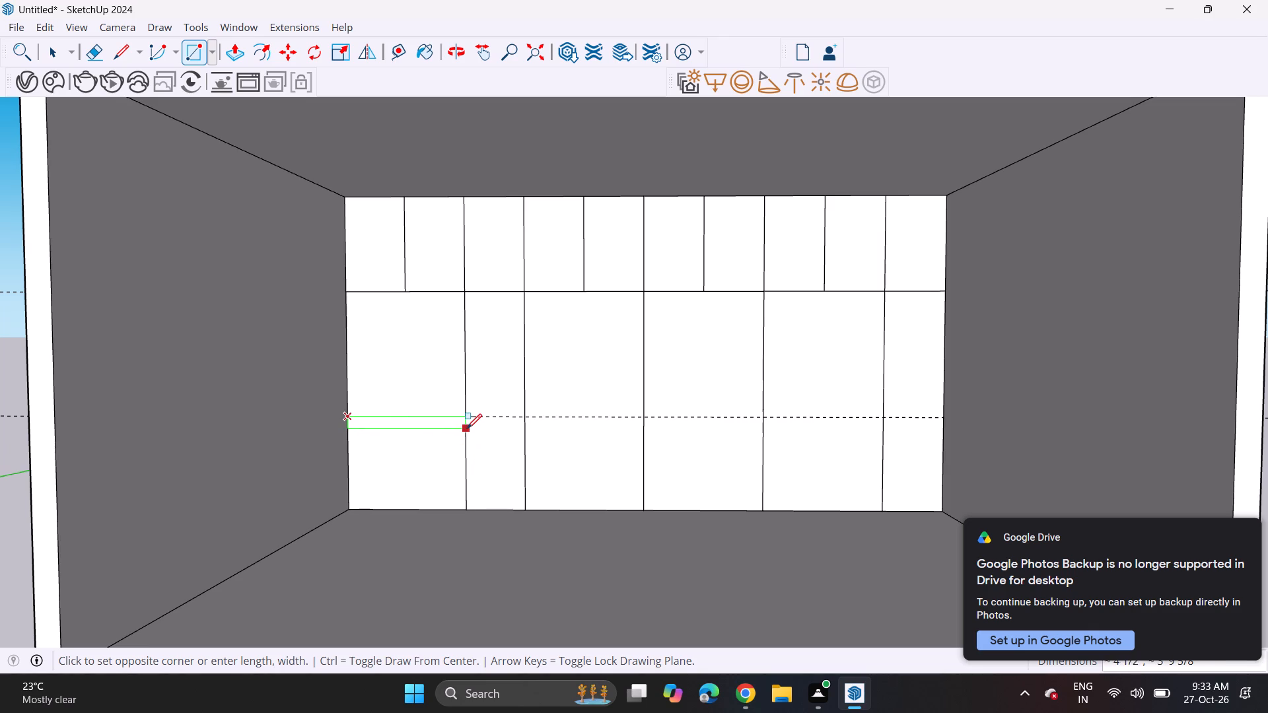
left_click(467, 431)
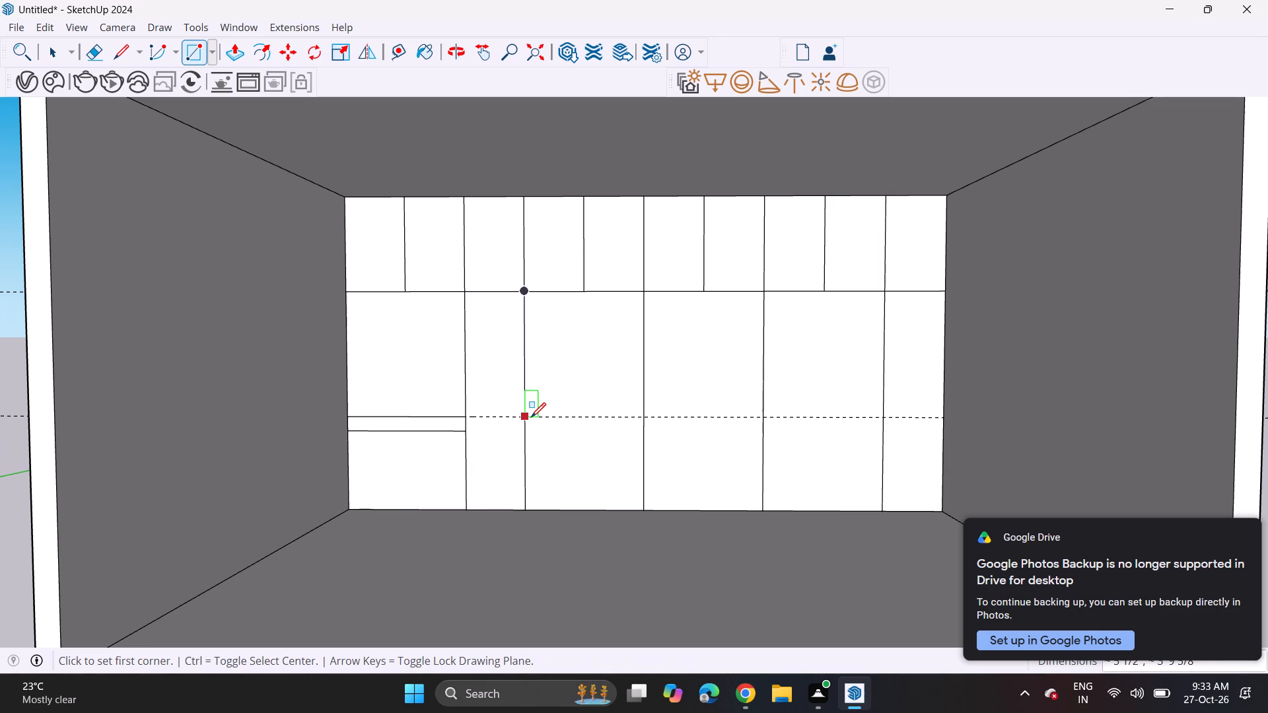
left_click(528, 415)
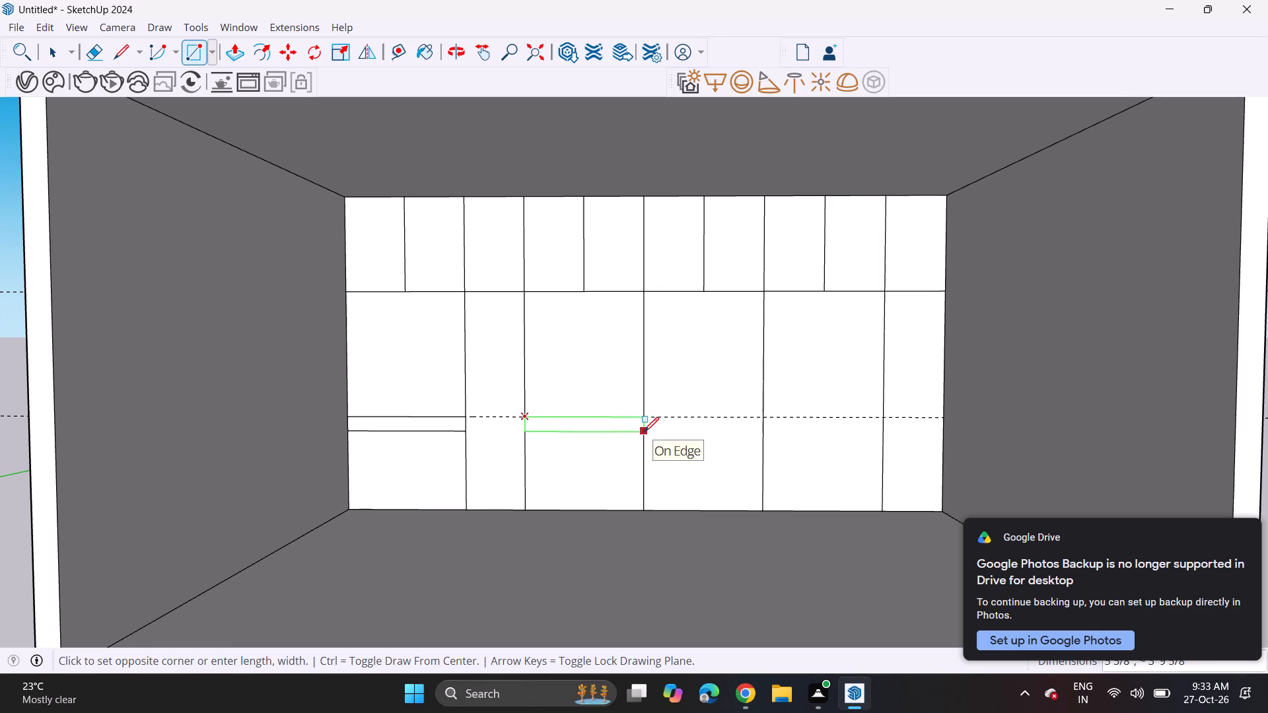
left_click(645, 433)
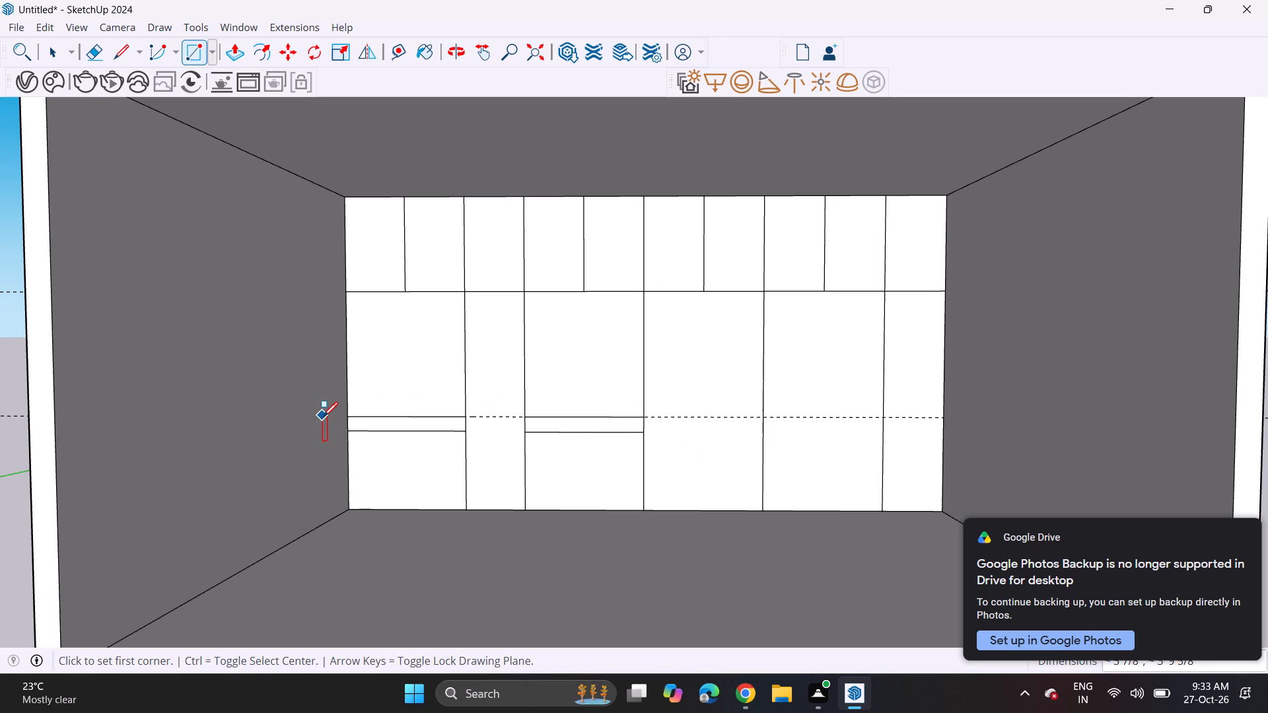
left_click(466, 419)
left_click(523, 435)
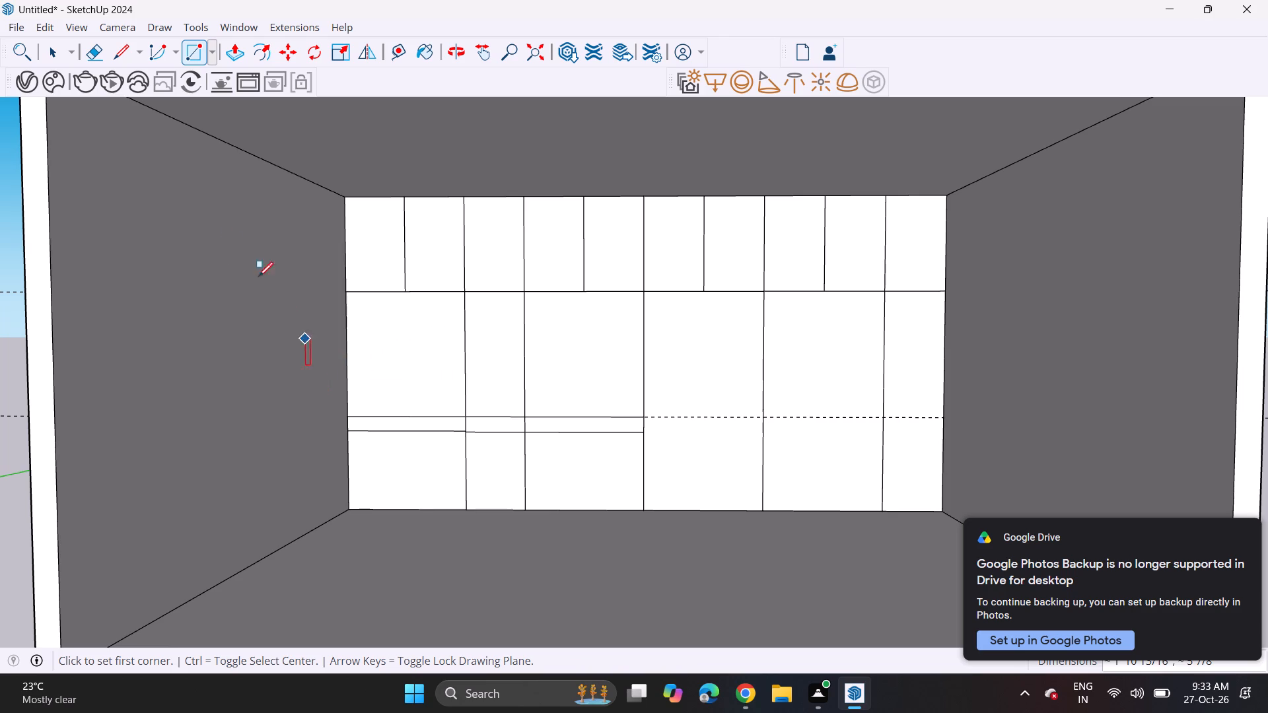
Erase the lower edge of the thin strip in the leftmost lower bay.
left_click(94, 57)
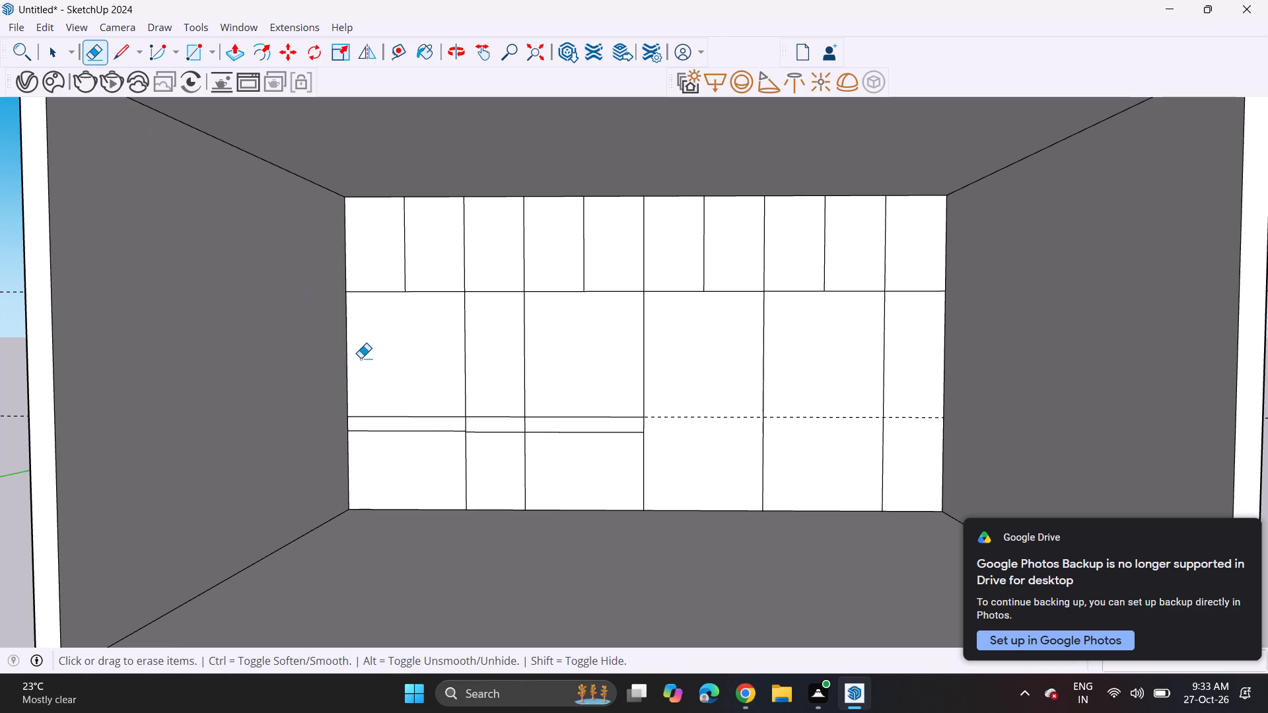
left_click(408, 429)
left_click_drag(408, 429, 412, 444)
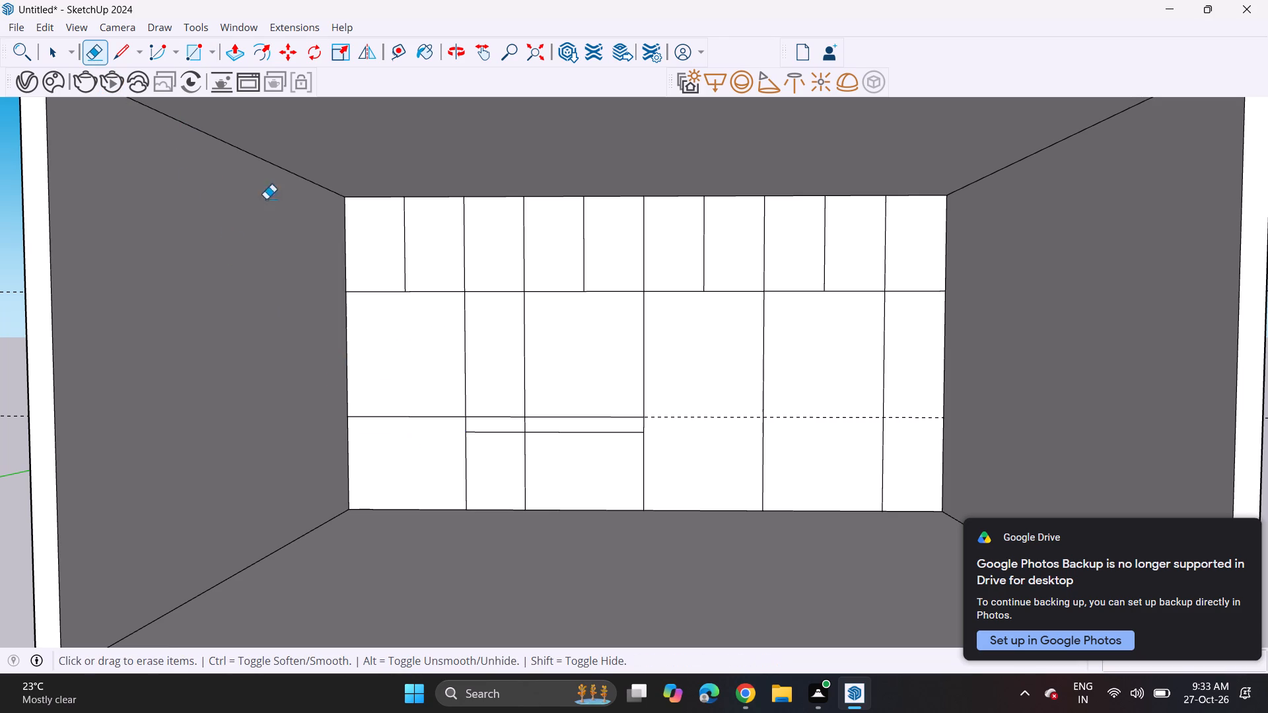
Redraw the thin rectangle, about 3' 9 5/8" by 5 7/8", just below the 3' line in the leftmost lower bay.
left_click(188, 52)
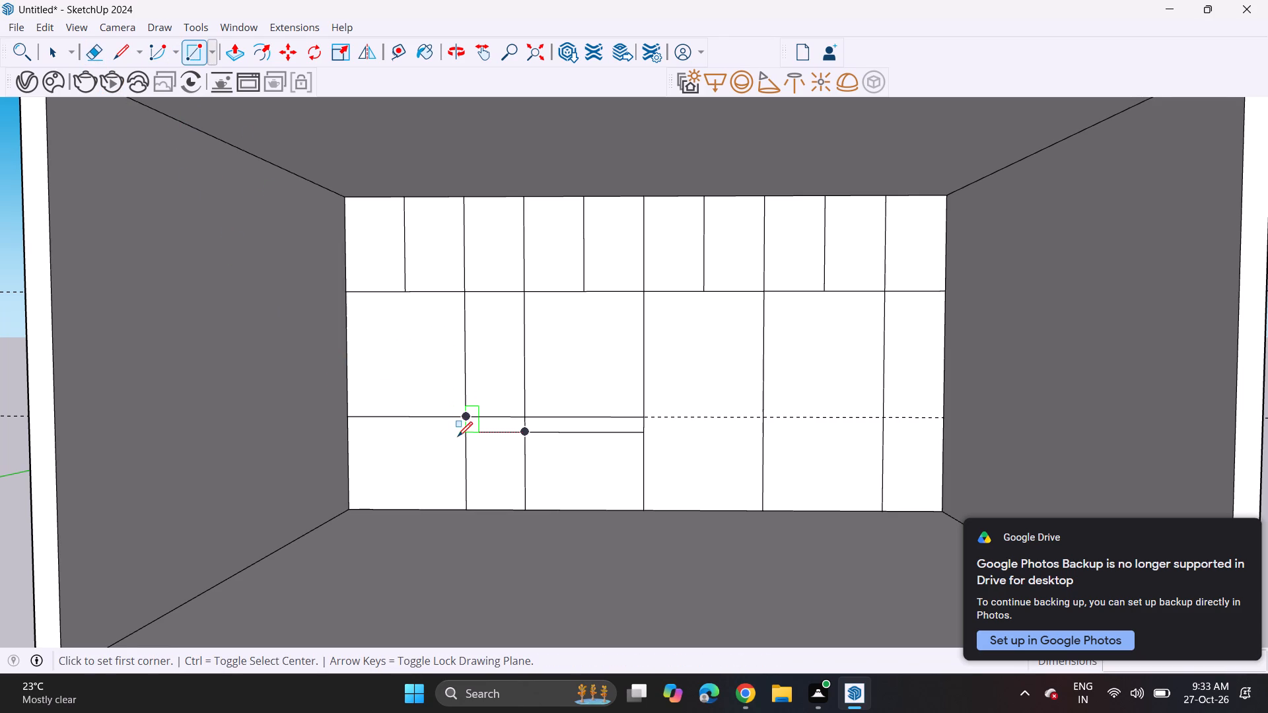
left_click(466, 432)
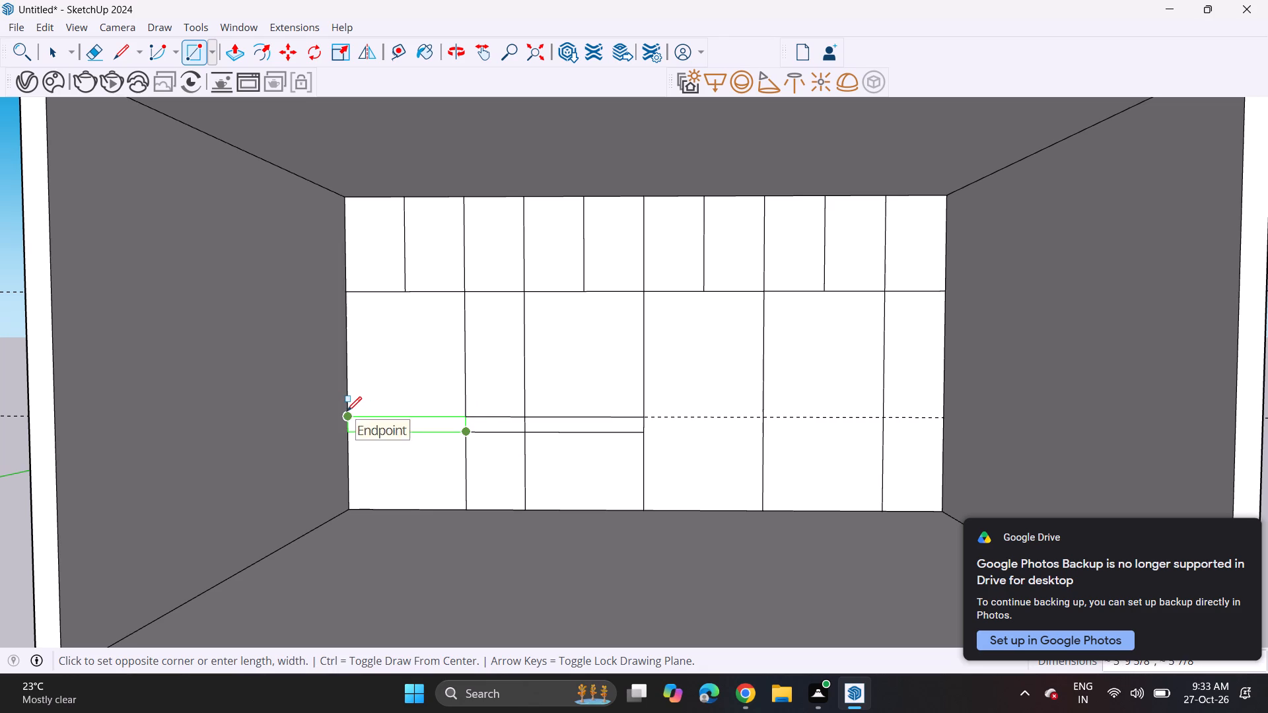
left_click(347, 411)
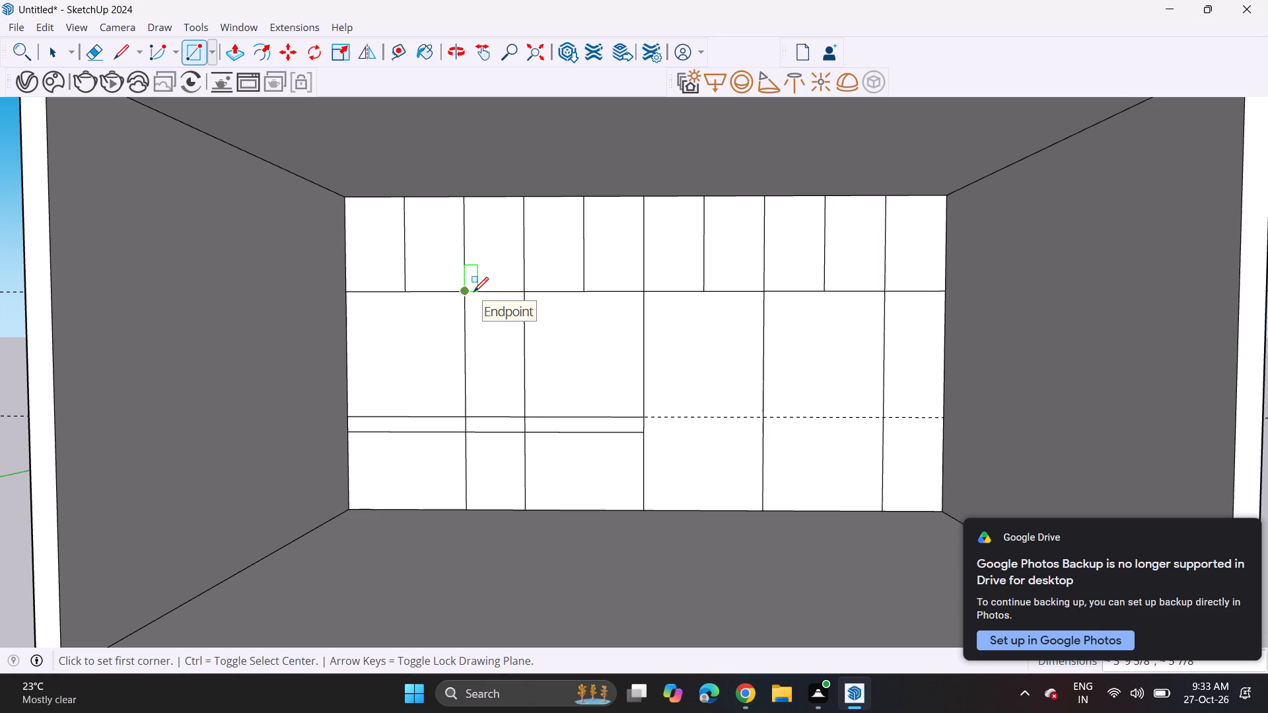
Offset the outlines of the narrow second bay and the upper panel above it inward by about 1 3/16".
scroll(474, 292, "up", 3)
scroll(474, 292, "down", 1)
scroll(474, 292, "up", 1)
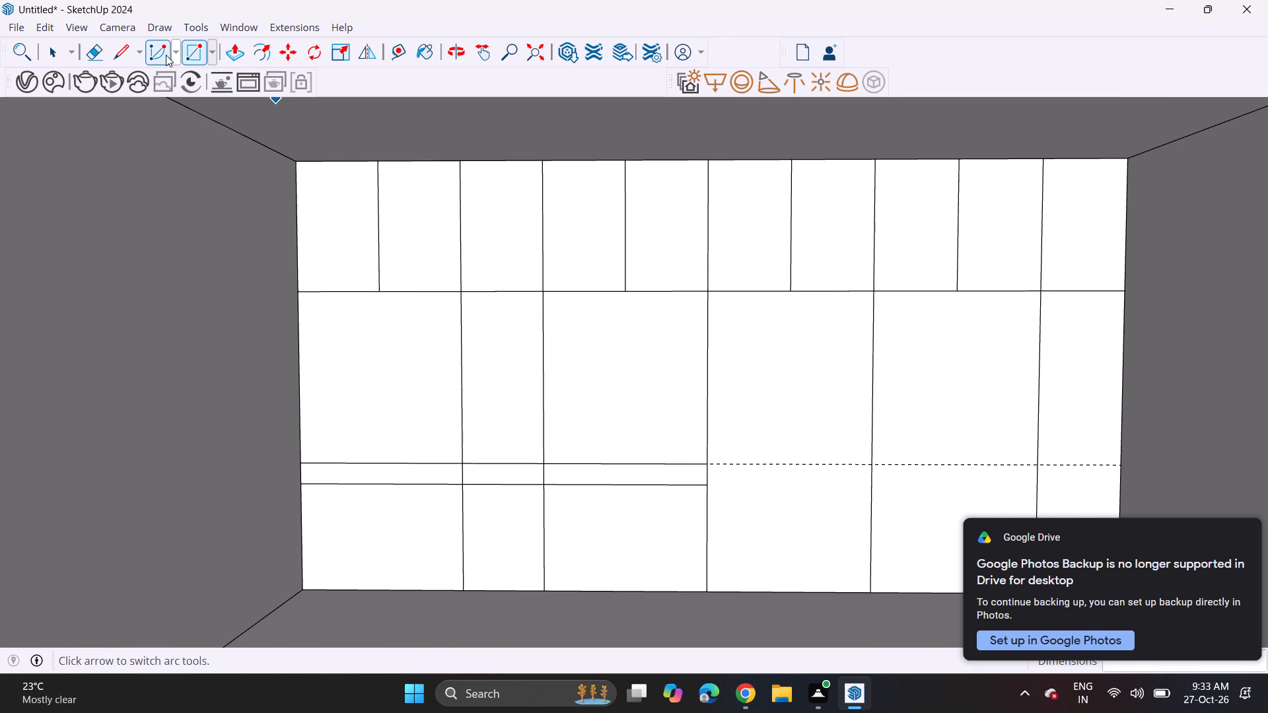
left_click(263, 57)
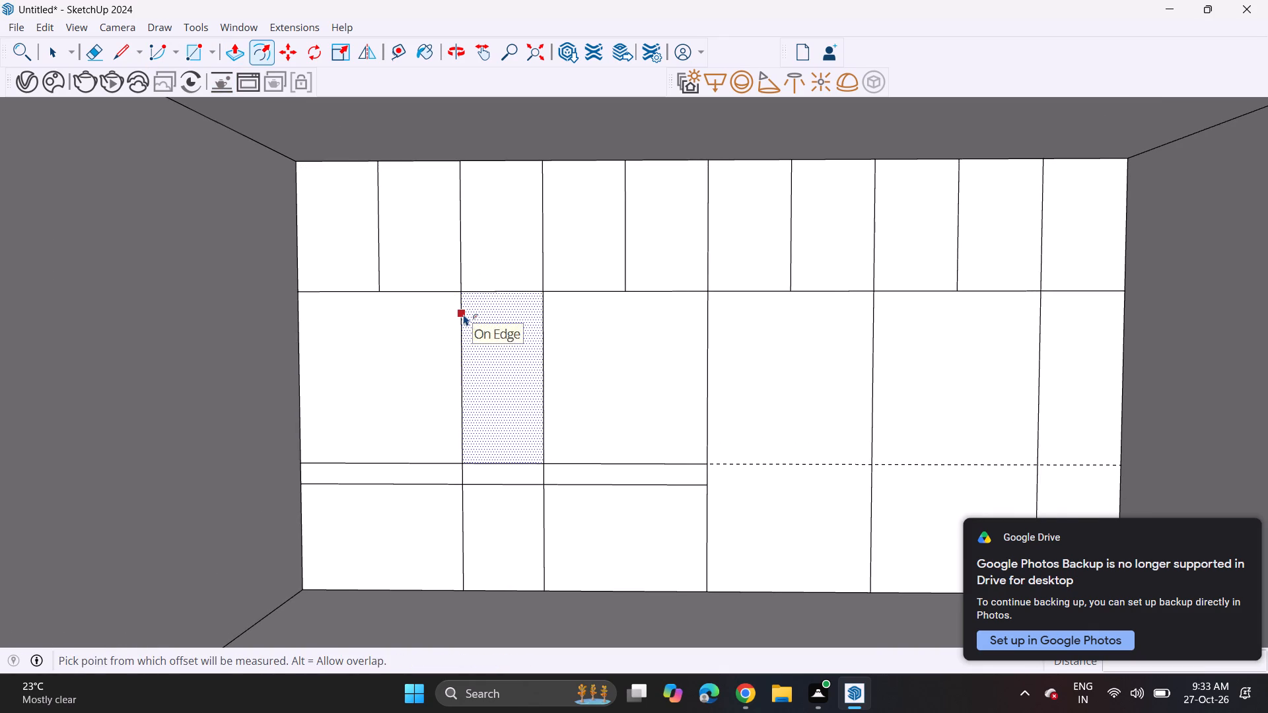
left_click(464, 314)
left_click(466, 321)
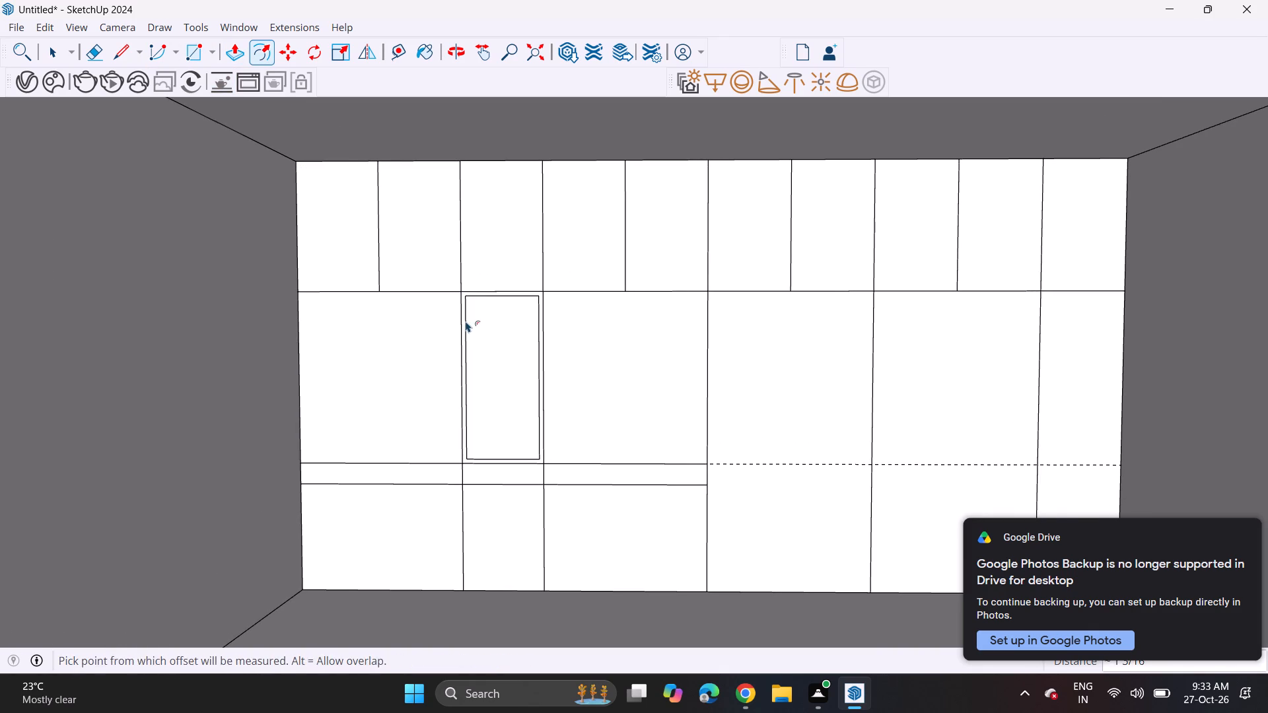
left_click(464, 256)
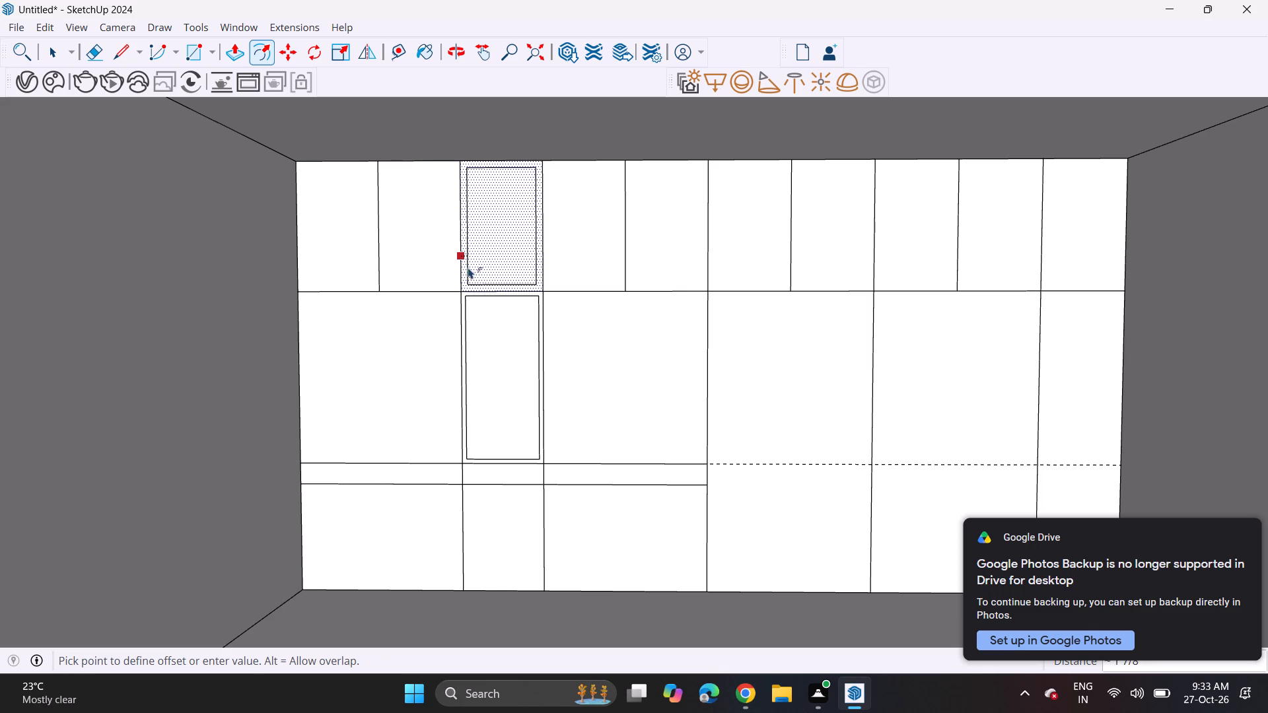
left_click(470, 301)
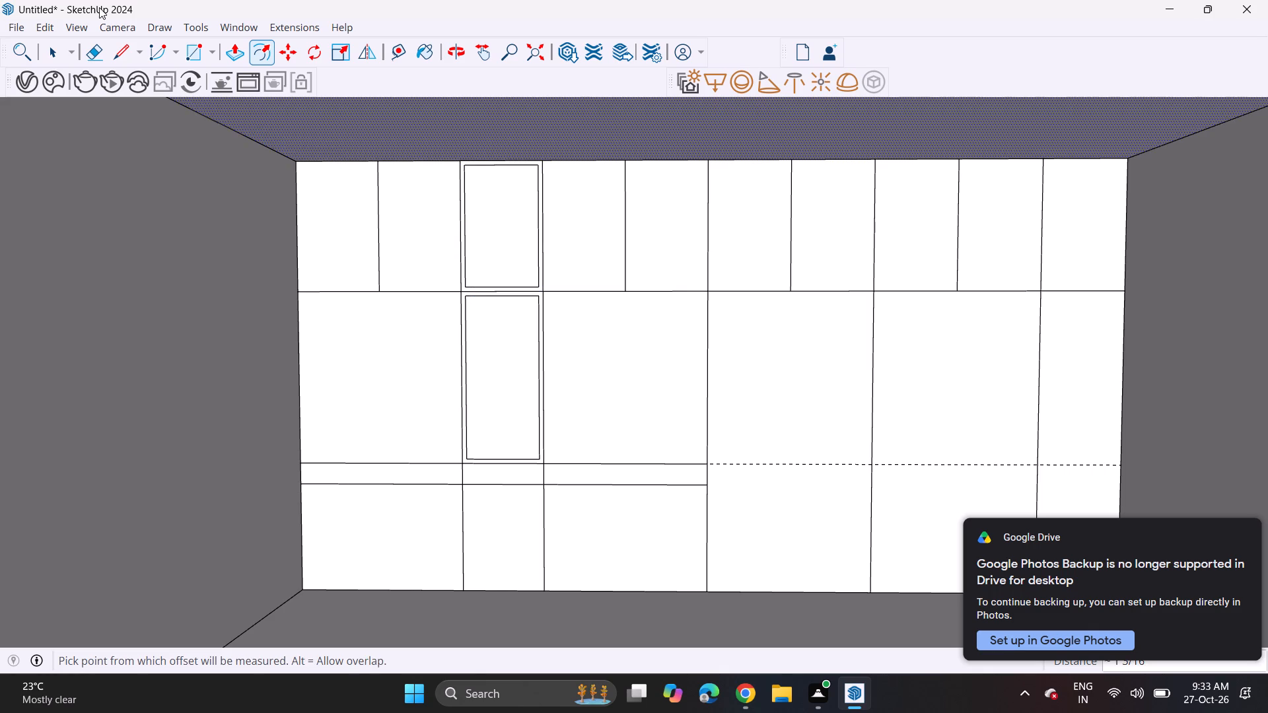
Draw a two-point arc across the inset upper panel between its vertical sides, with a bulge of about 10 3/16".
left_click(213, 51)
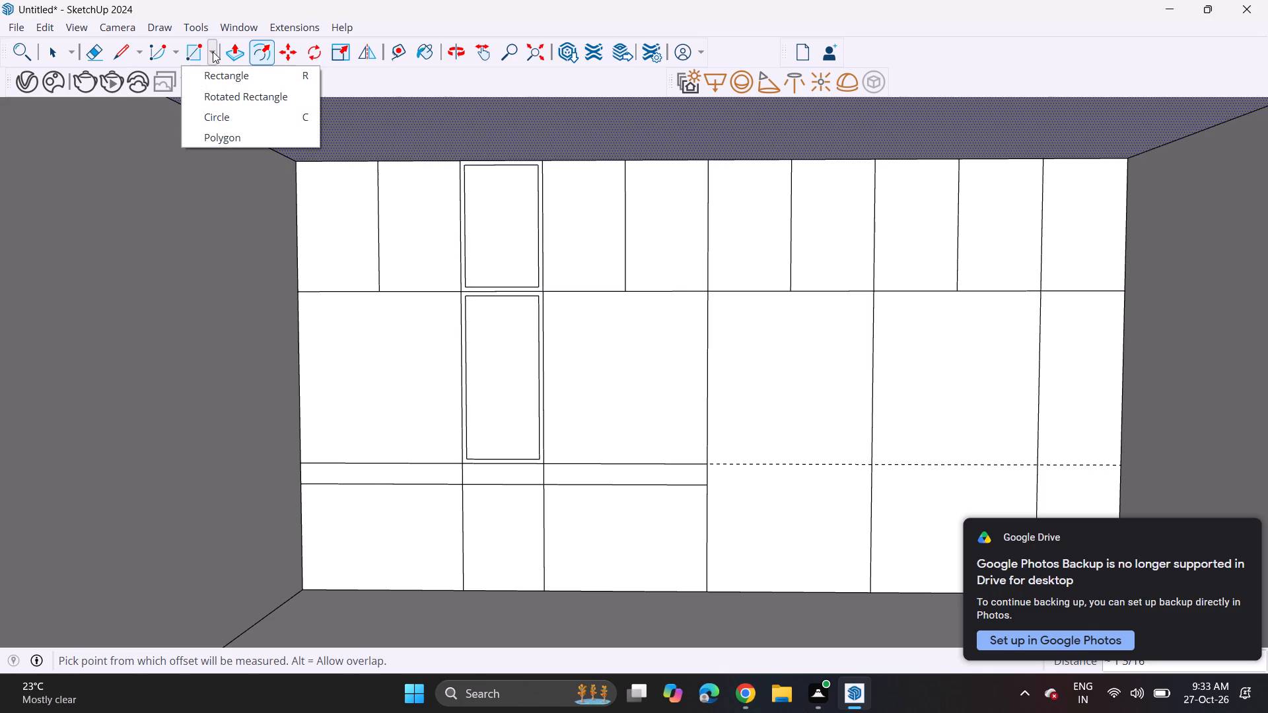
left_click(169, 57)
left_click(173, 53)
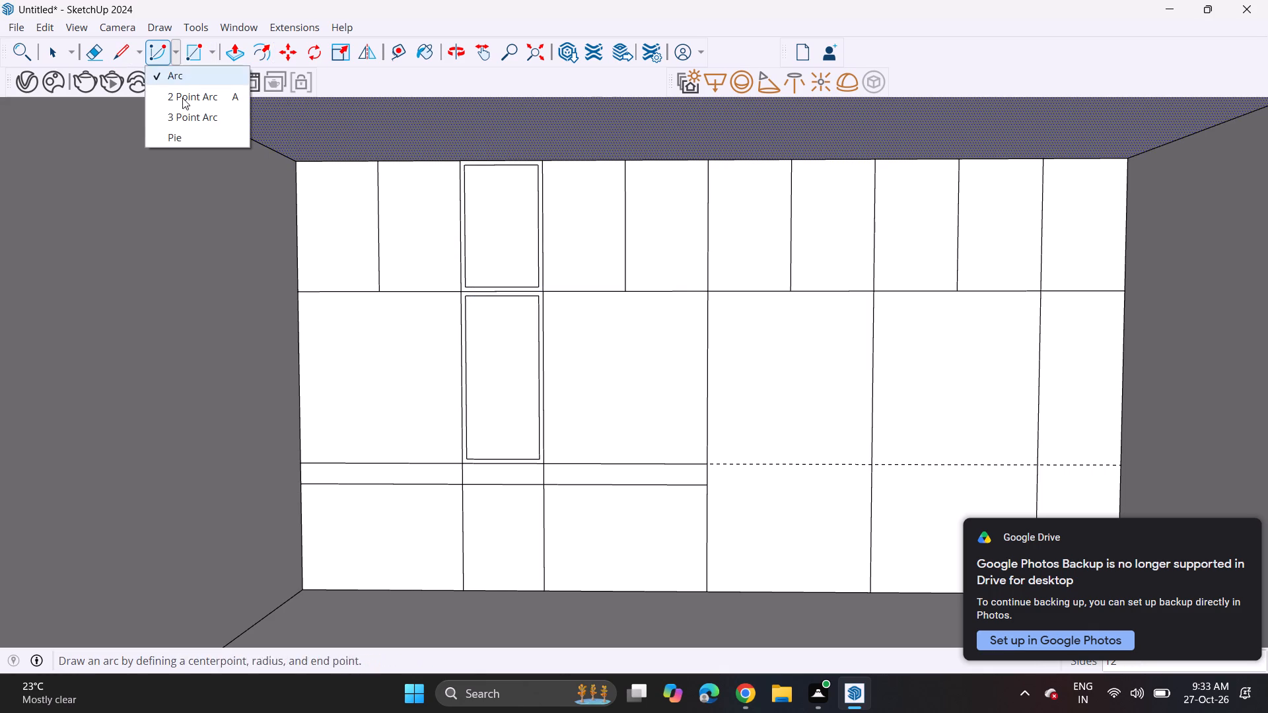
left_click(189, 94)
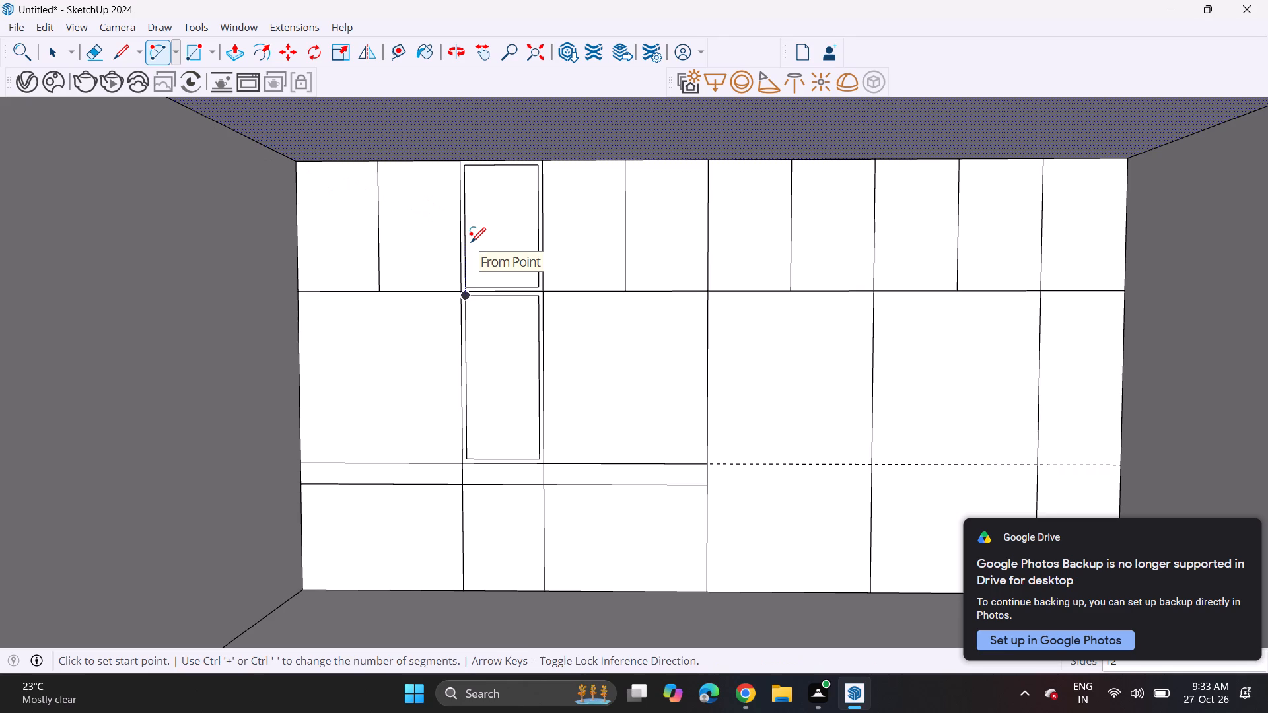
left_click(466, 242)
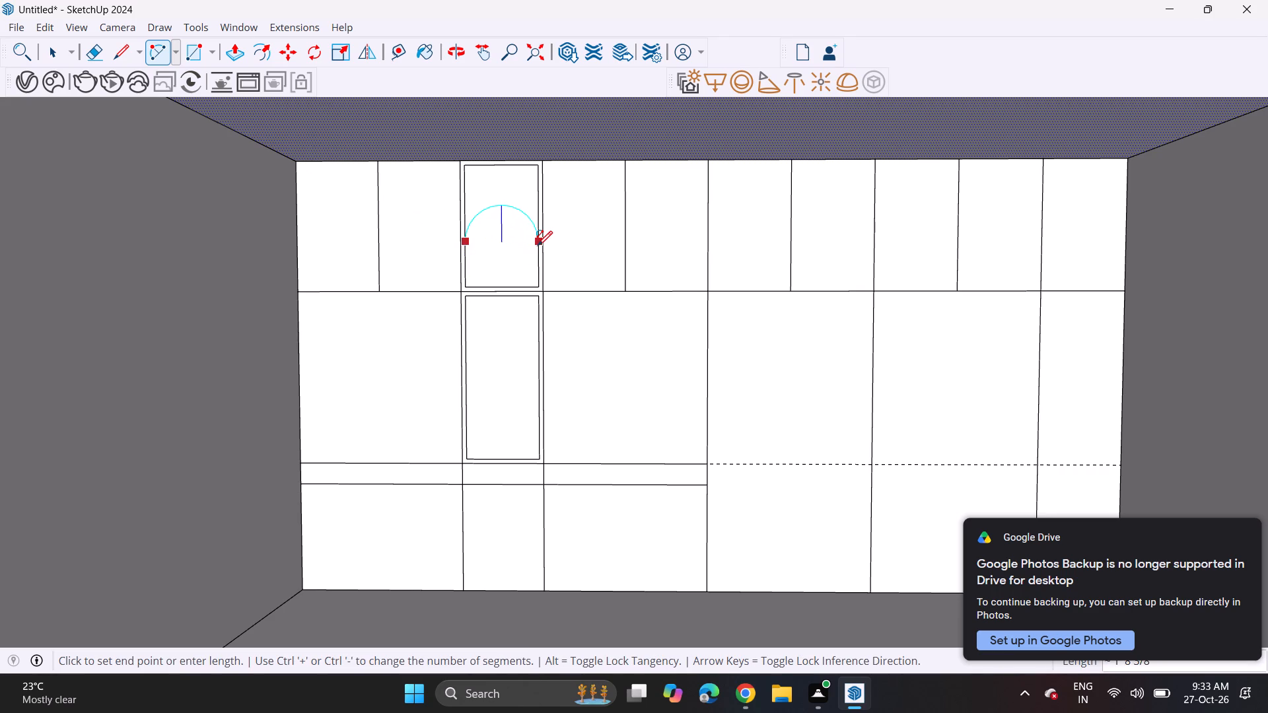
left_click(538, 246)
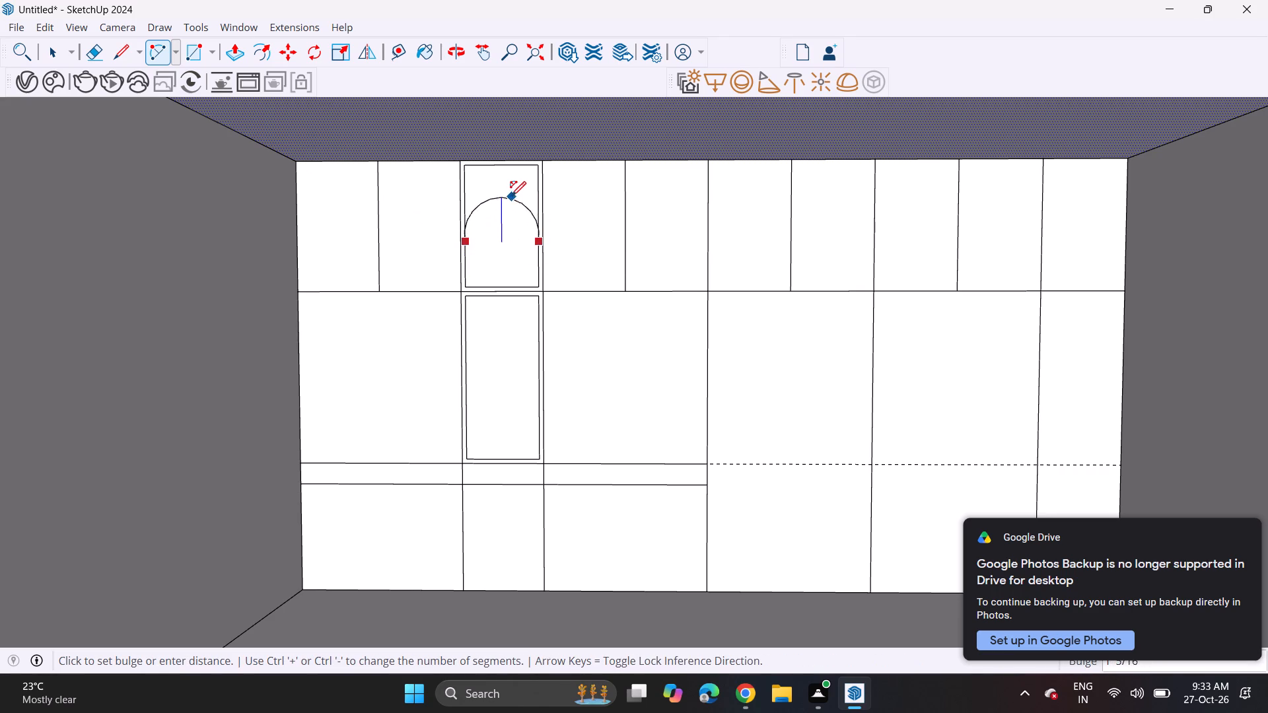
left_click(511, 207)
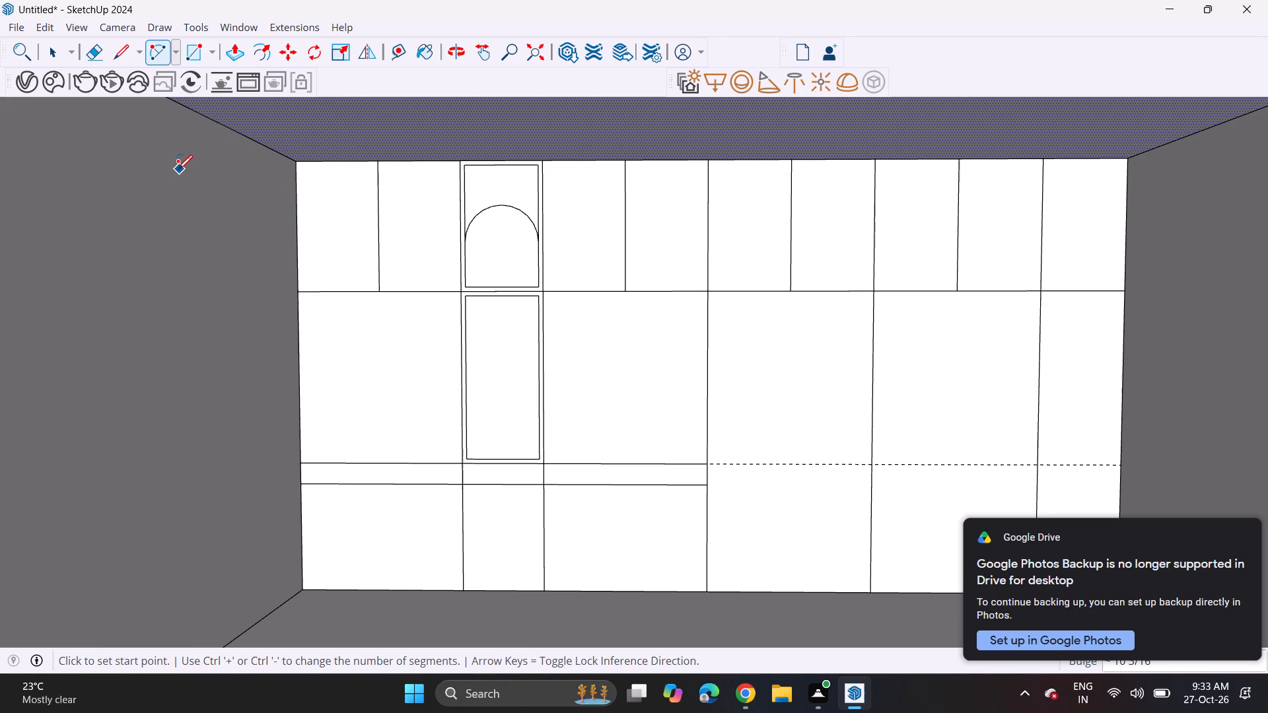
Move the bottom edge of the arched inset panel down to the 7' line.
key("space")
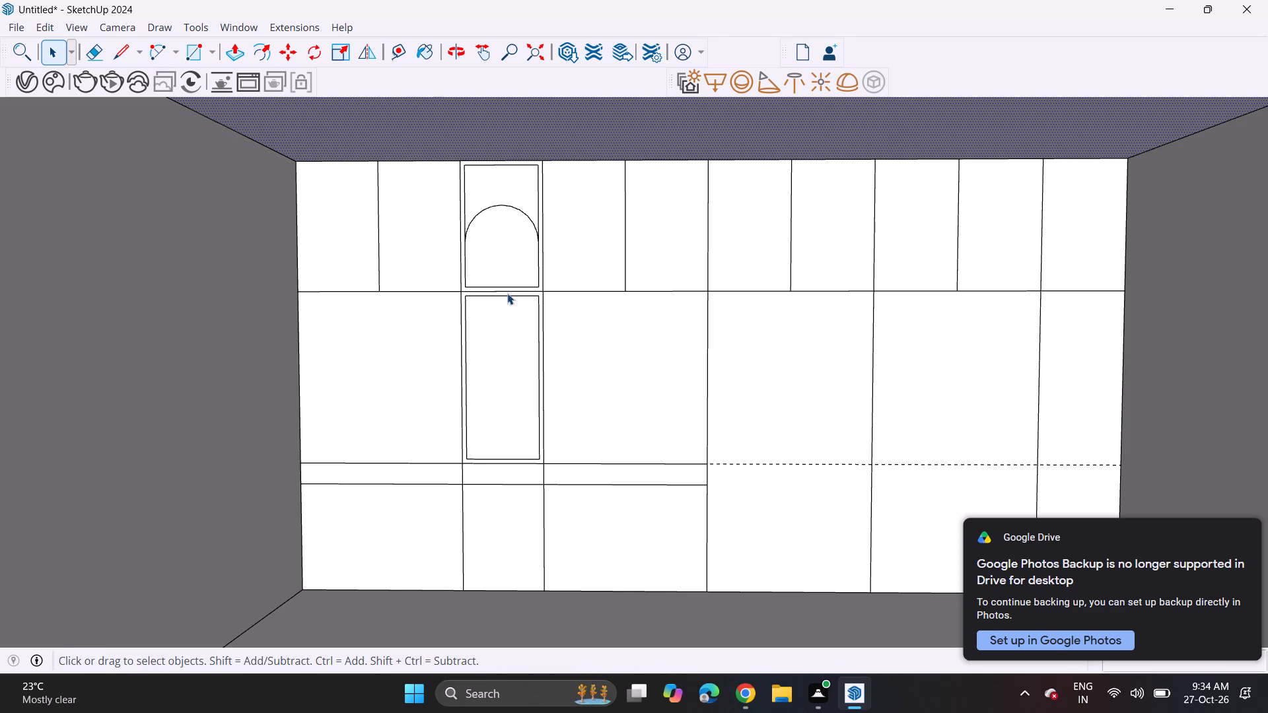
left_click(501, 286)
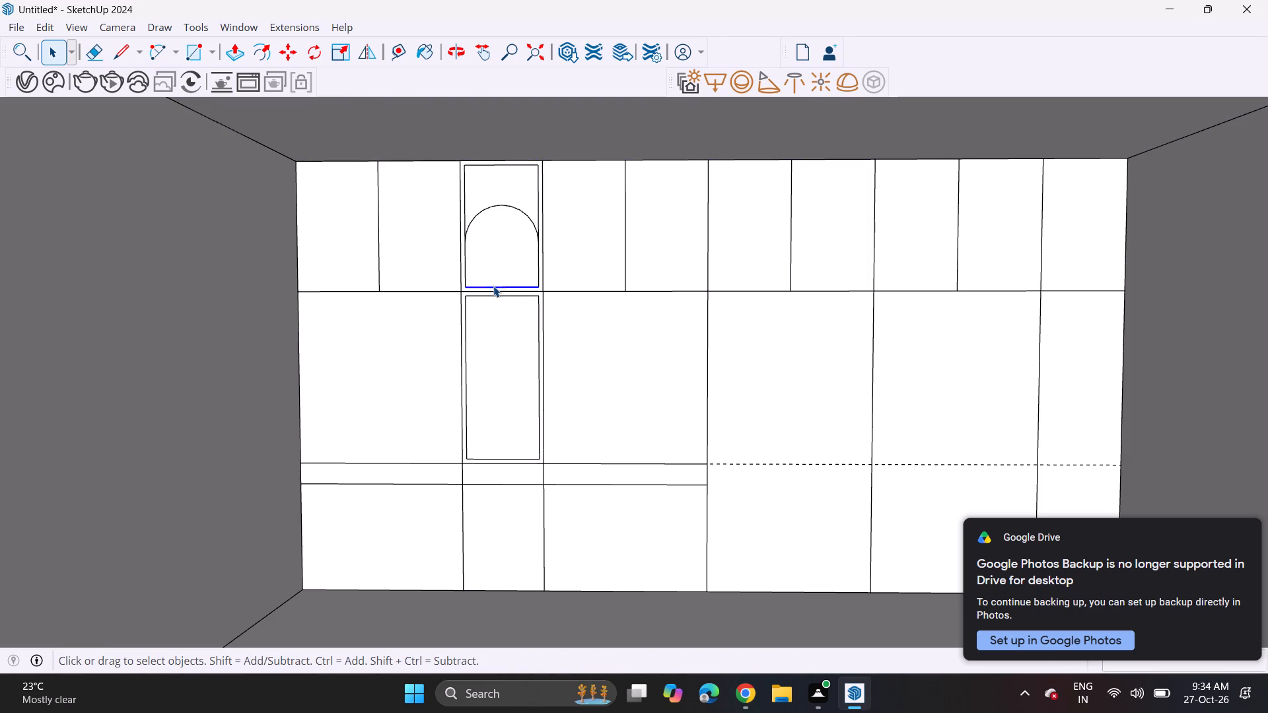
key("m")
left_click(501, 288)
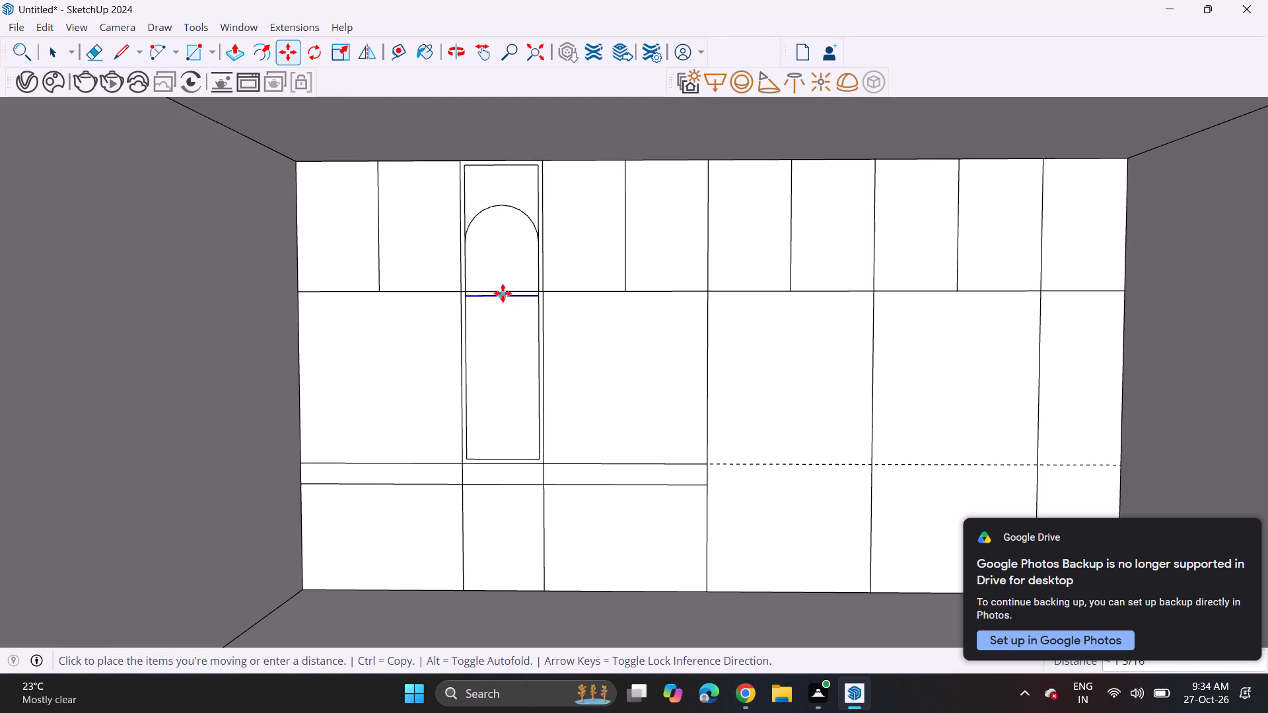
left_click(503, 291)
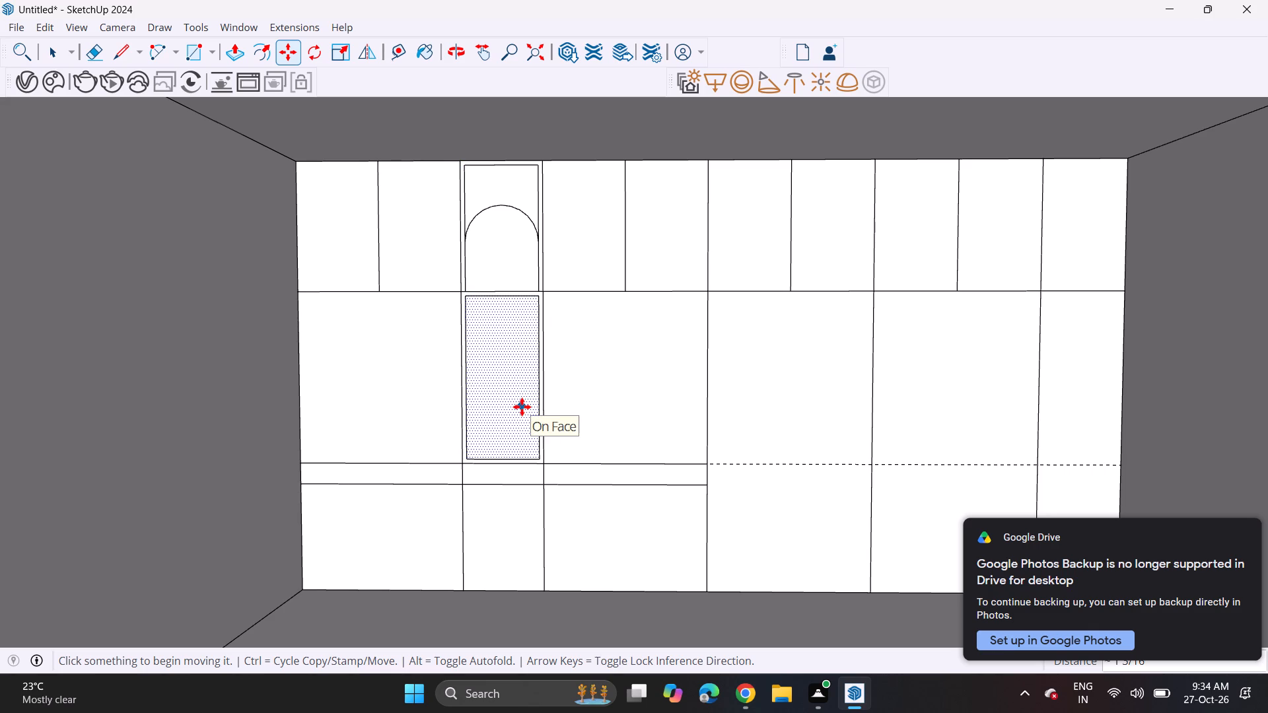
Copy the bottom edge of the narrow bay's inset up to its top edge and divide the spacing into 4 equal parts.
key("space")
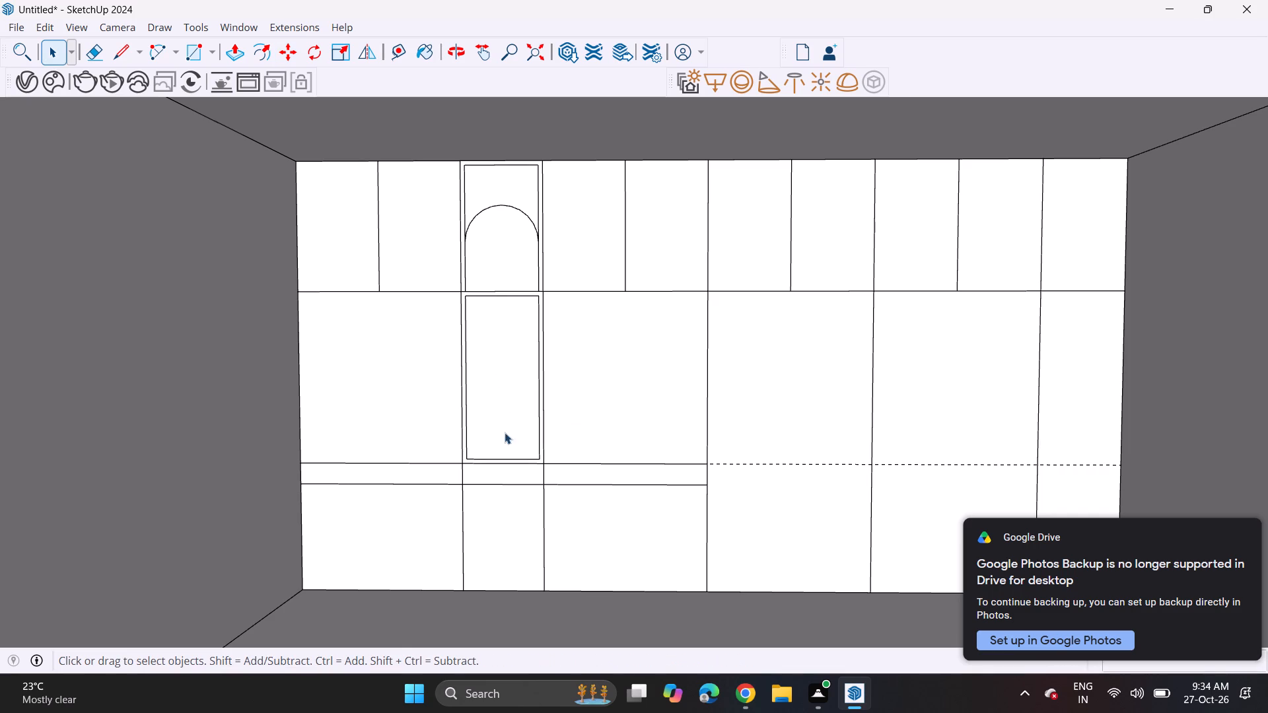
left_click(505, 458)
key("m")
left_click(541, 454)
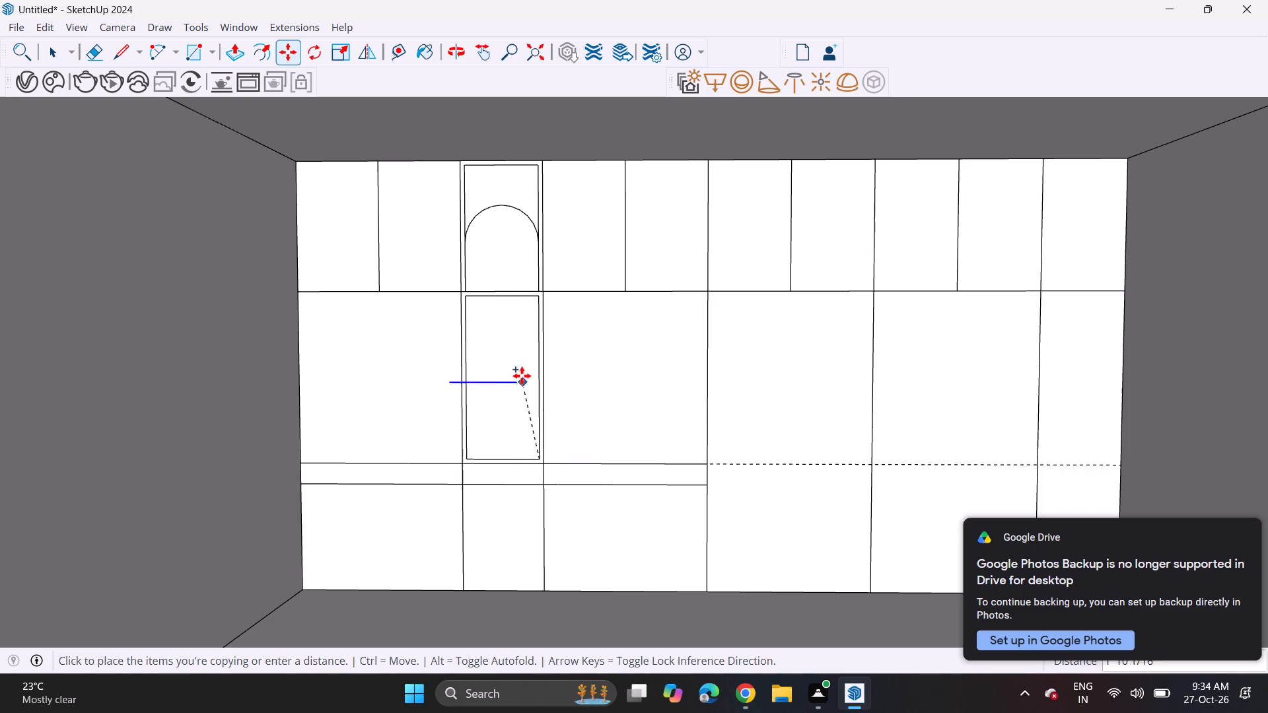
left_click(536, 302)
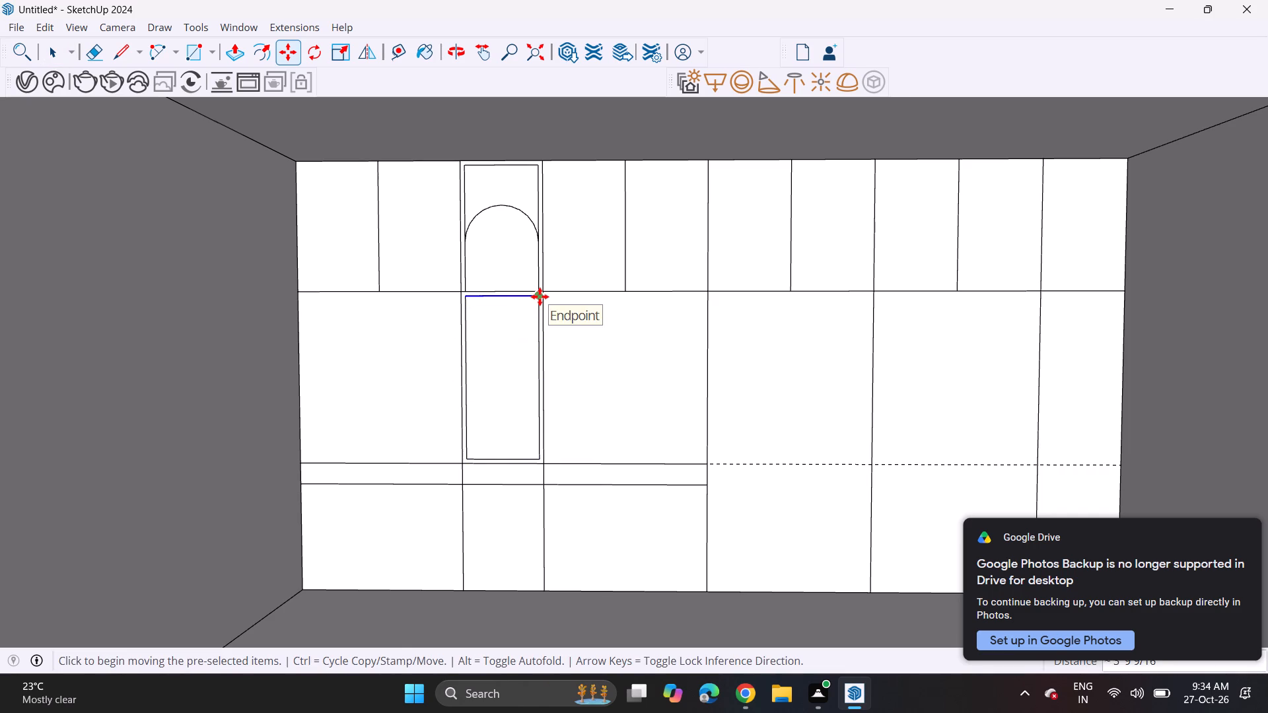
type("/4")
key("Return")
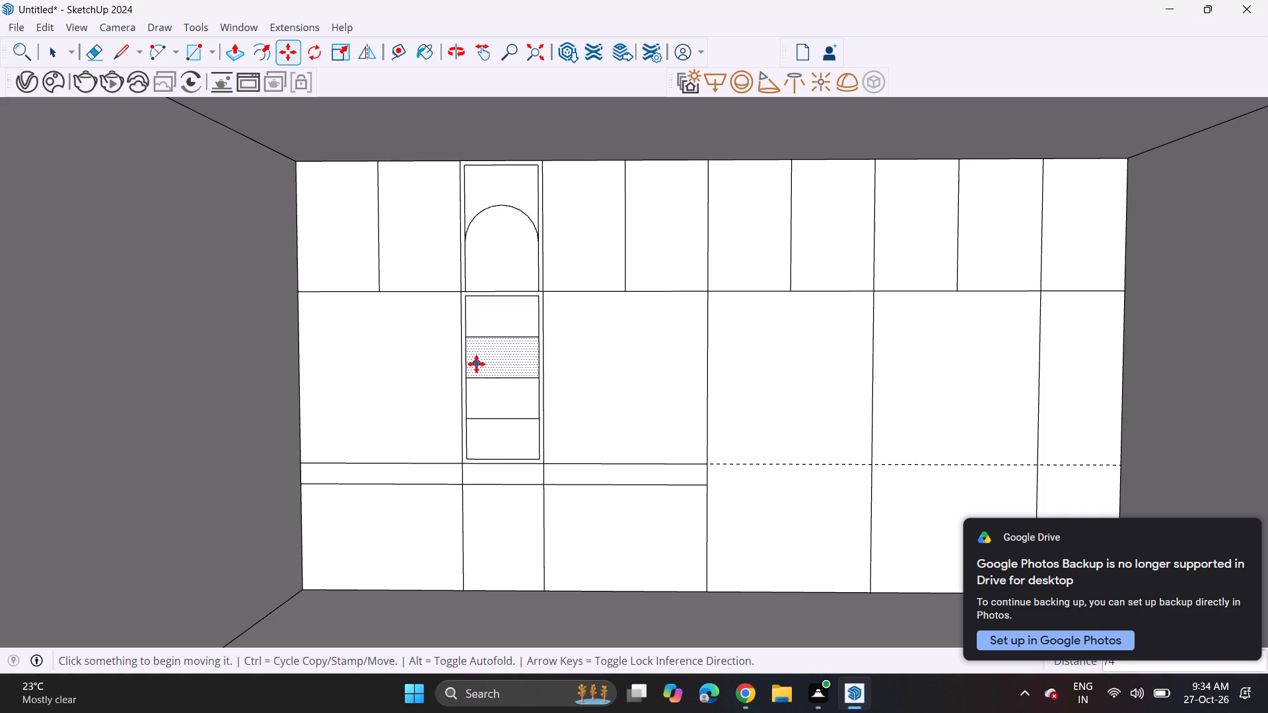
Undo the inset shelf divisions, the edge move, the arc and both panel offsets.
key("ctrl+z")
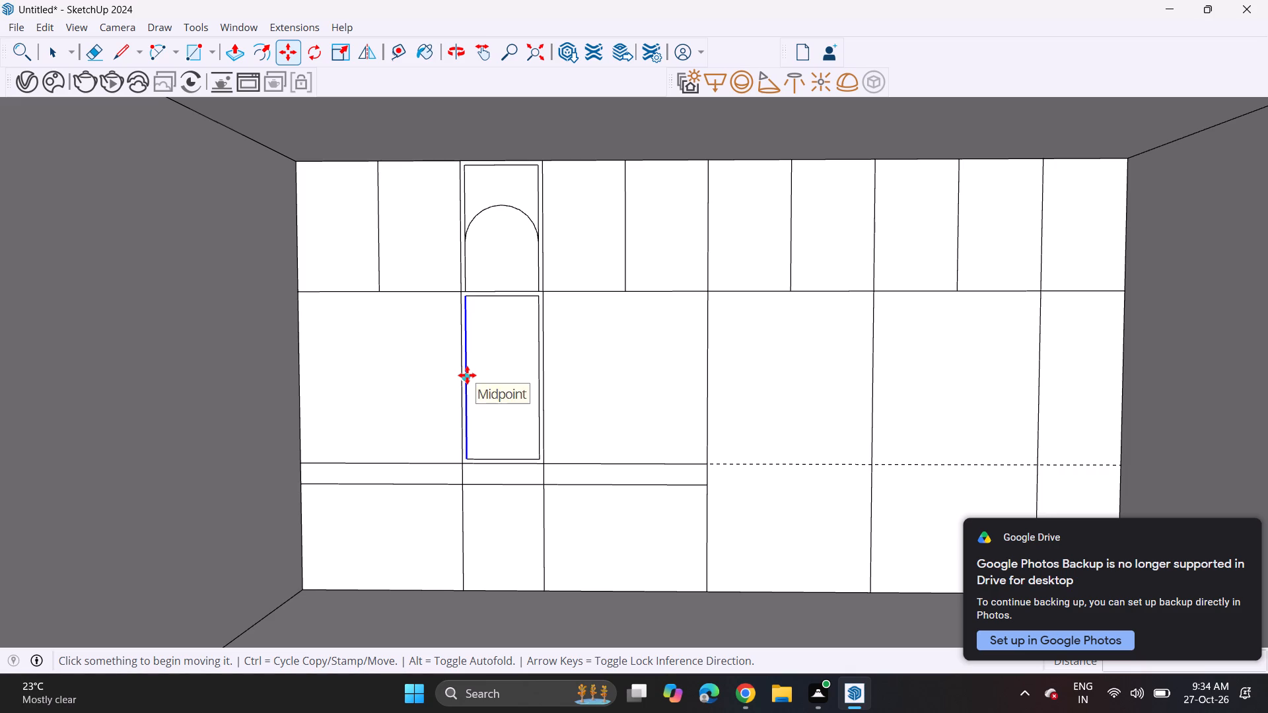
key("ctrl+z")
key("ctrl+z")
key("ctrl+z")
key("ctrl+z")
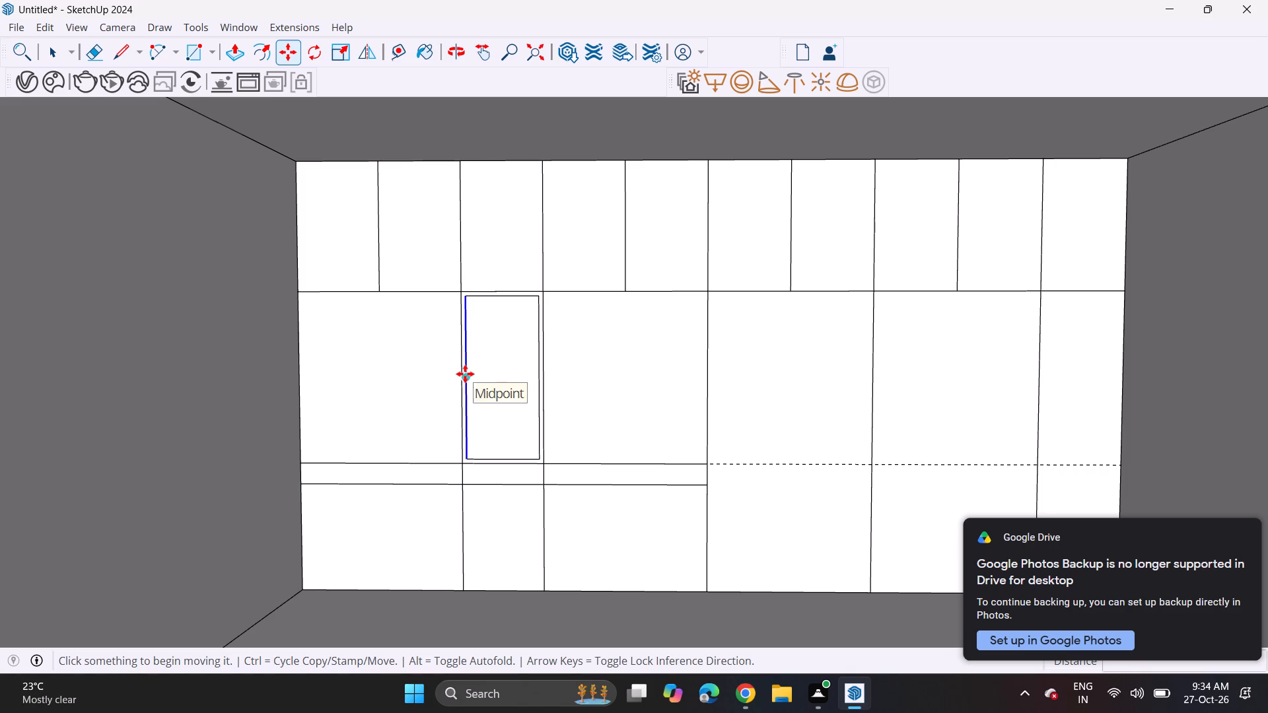
Copy the narrow bay's 7' edge down to the 3' line and divide the distance into 4 equal shelf spaces.
key("space")
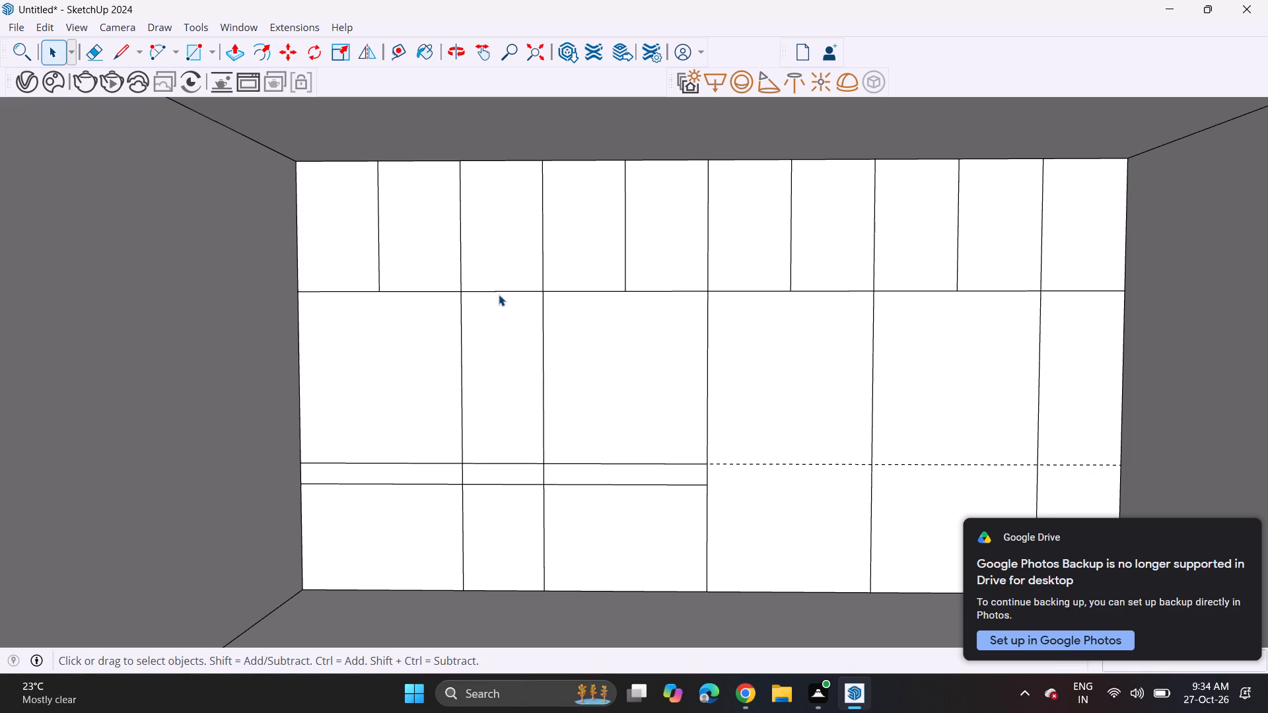
left_click(502, 290)
key("m")
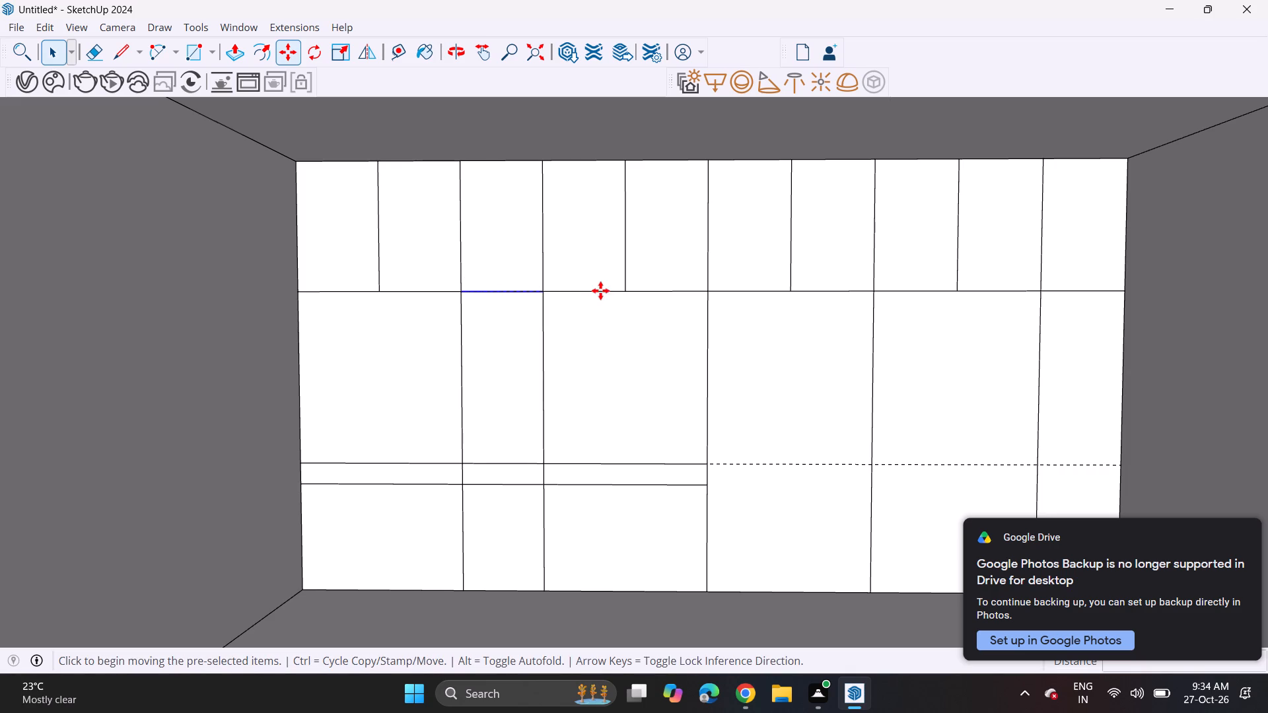
left_click(541, 288)
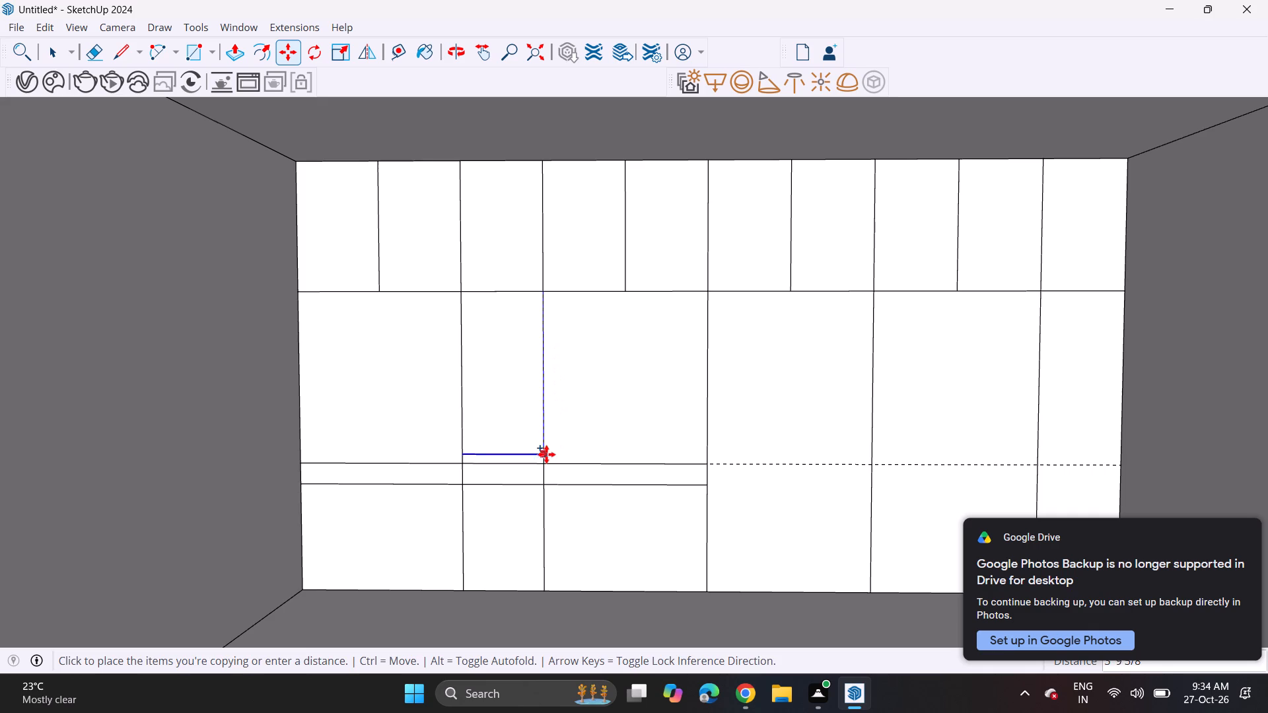
left_click(546, 460)
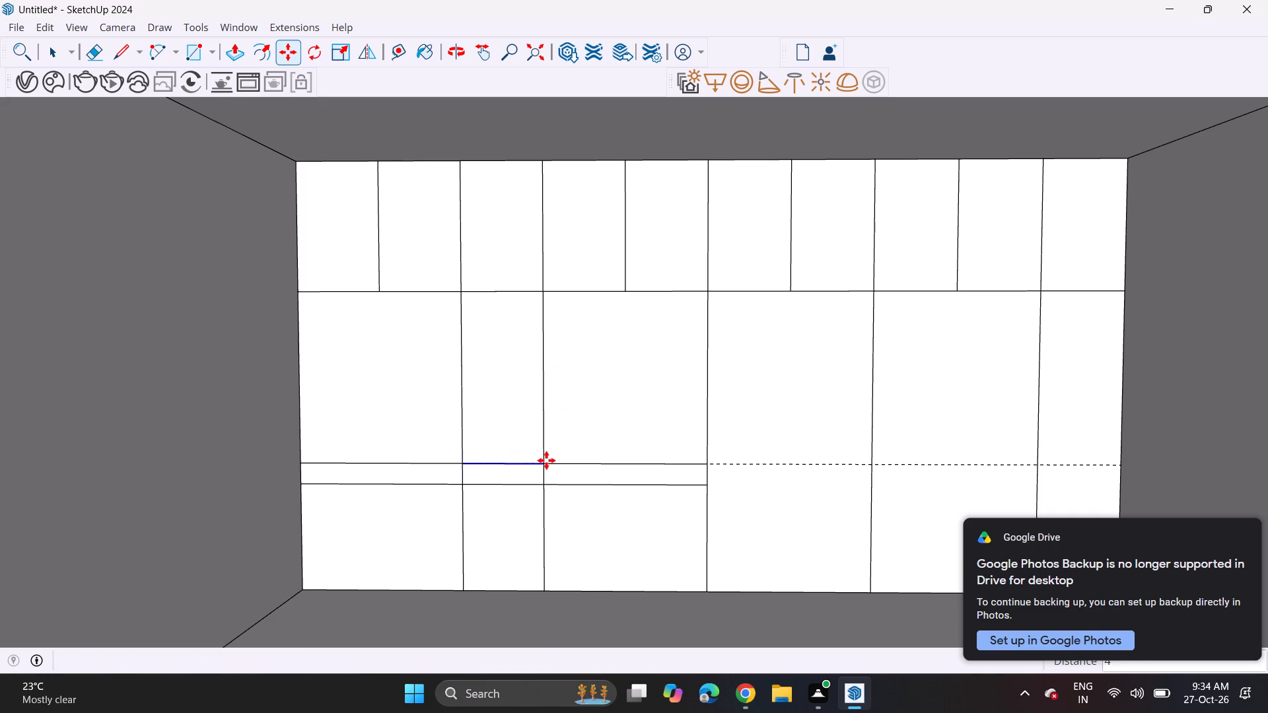
key("slash")
key("4")
key("Return")
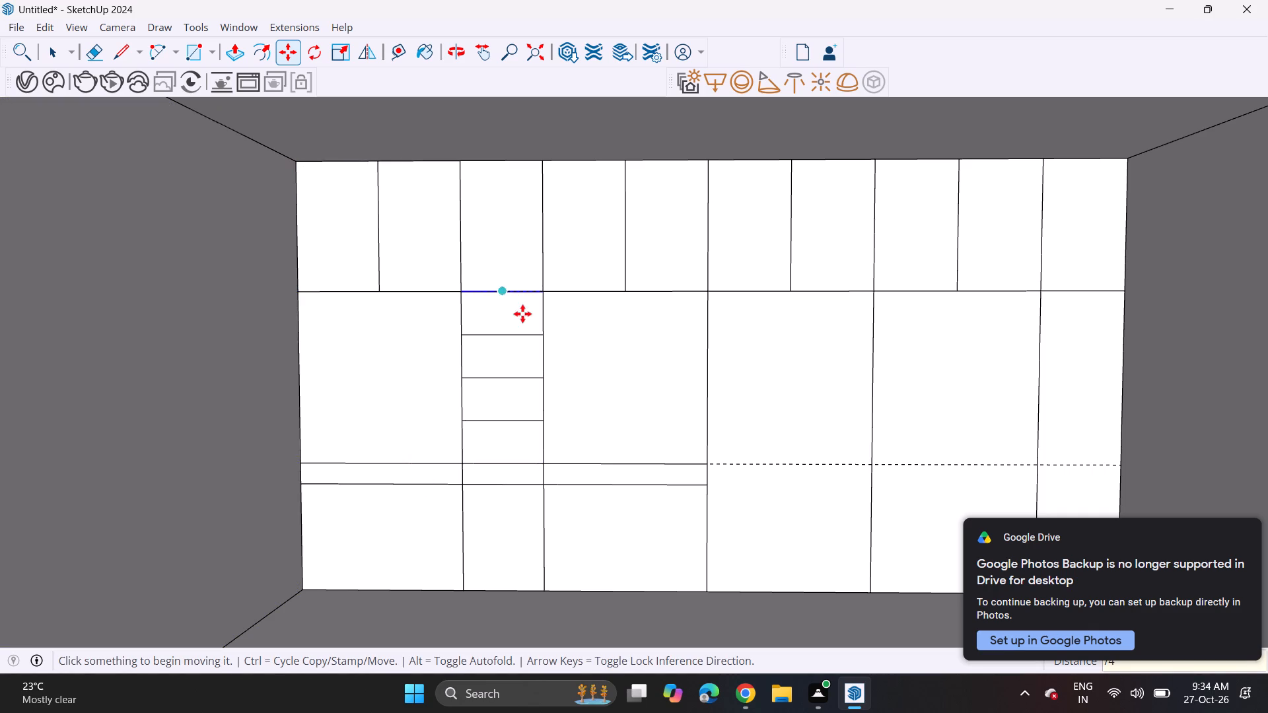
Copy the narrow bay's top shelf line into the upper panel above, one shelf spacing above the 7' line.
key("space")
left_click(536, 335)
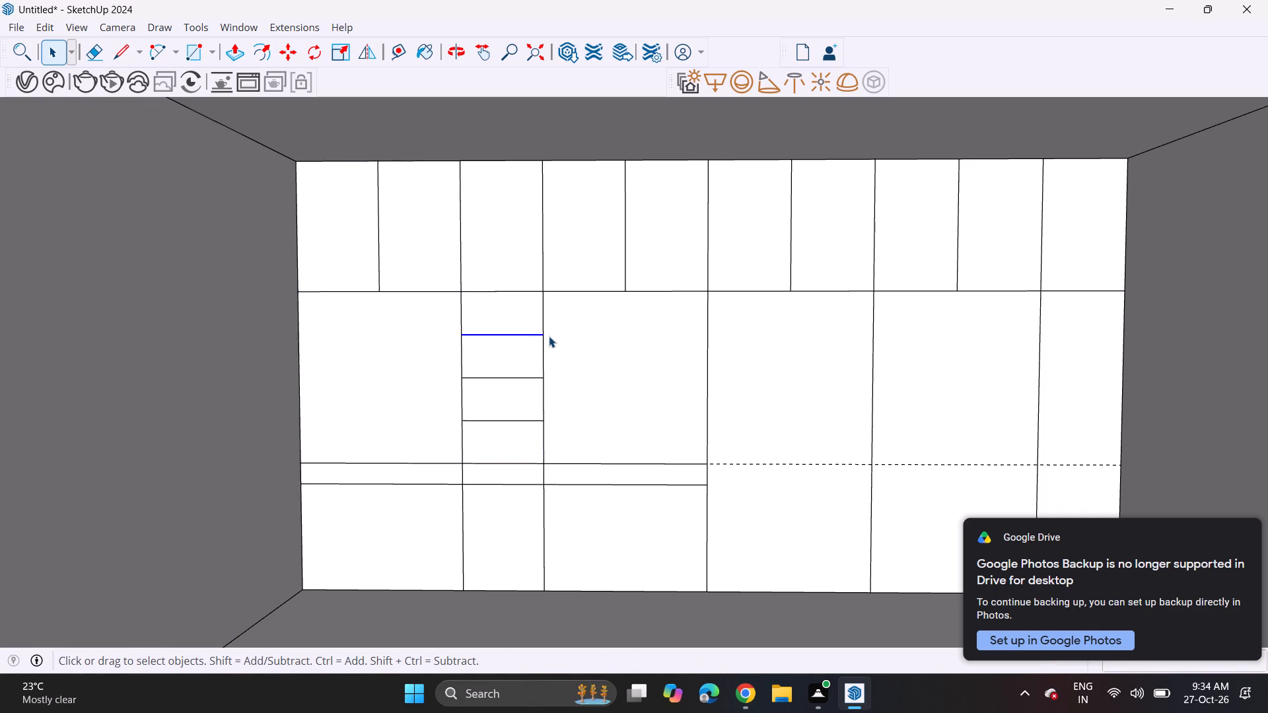
key("m")
left_click(546, 380)
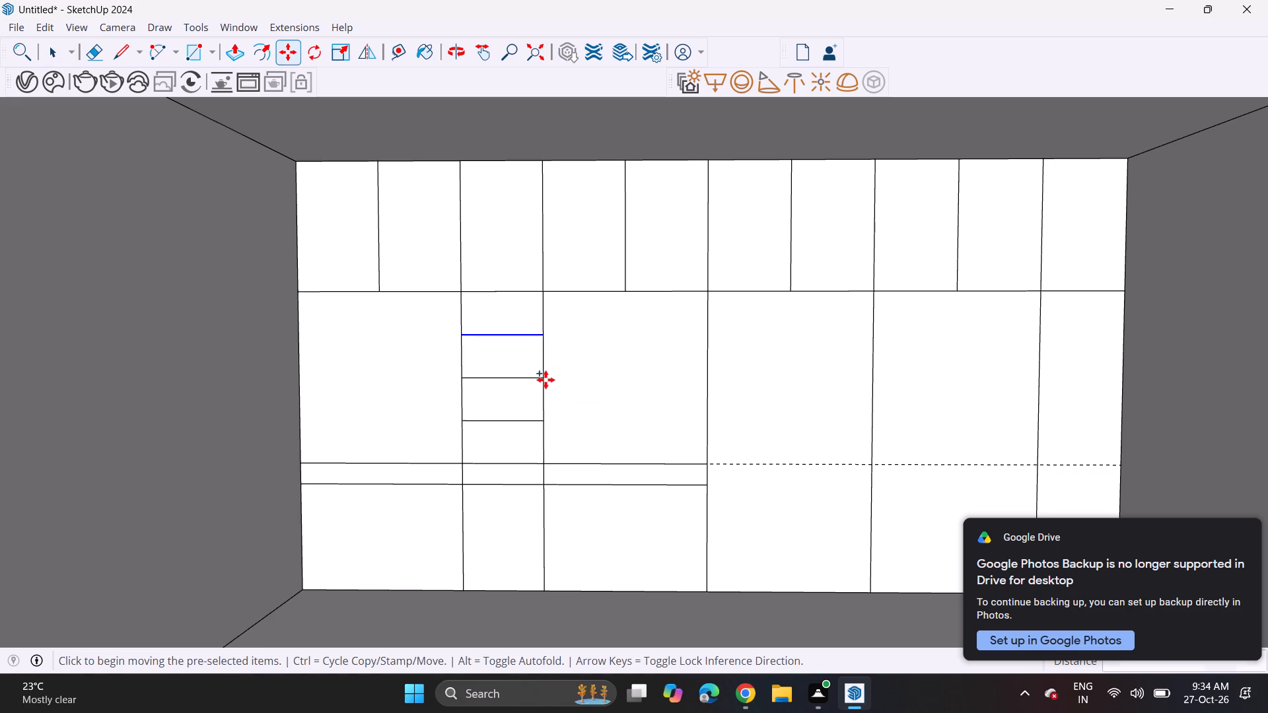
left_click(541, 289)
key("space")
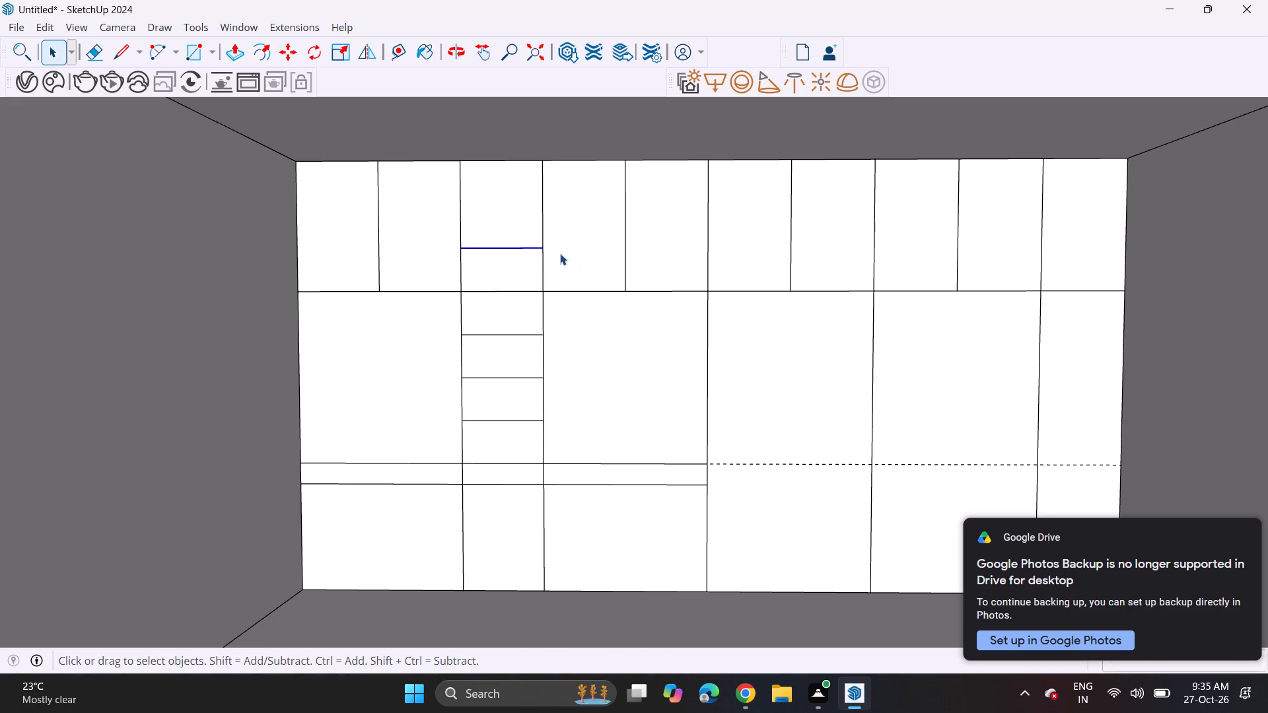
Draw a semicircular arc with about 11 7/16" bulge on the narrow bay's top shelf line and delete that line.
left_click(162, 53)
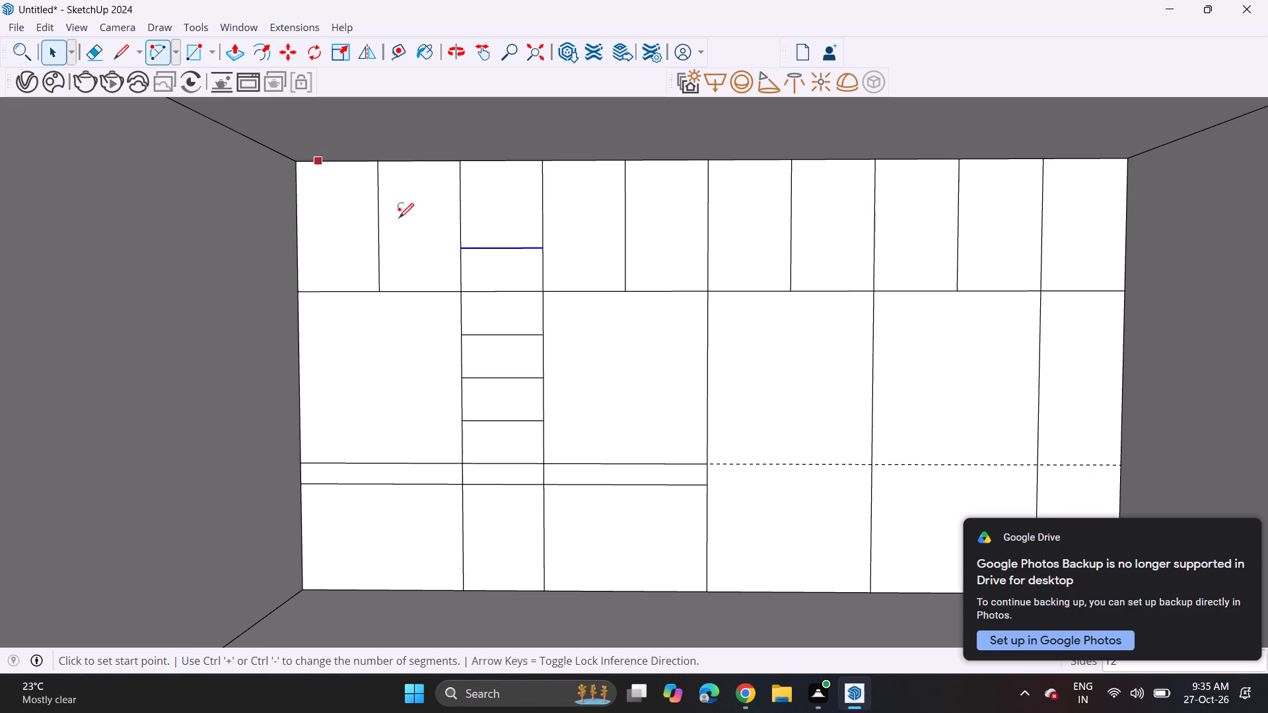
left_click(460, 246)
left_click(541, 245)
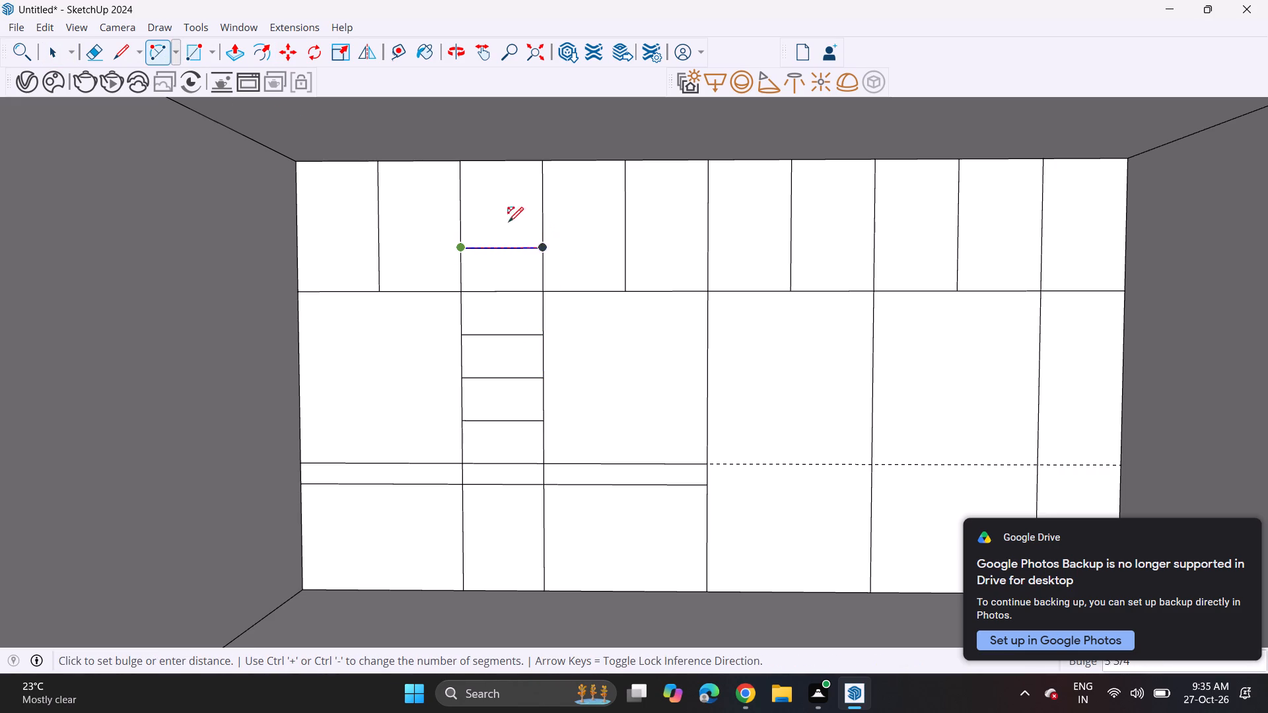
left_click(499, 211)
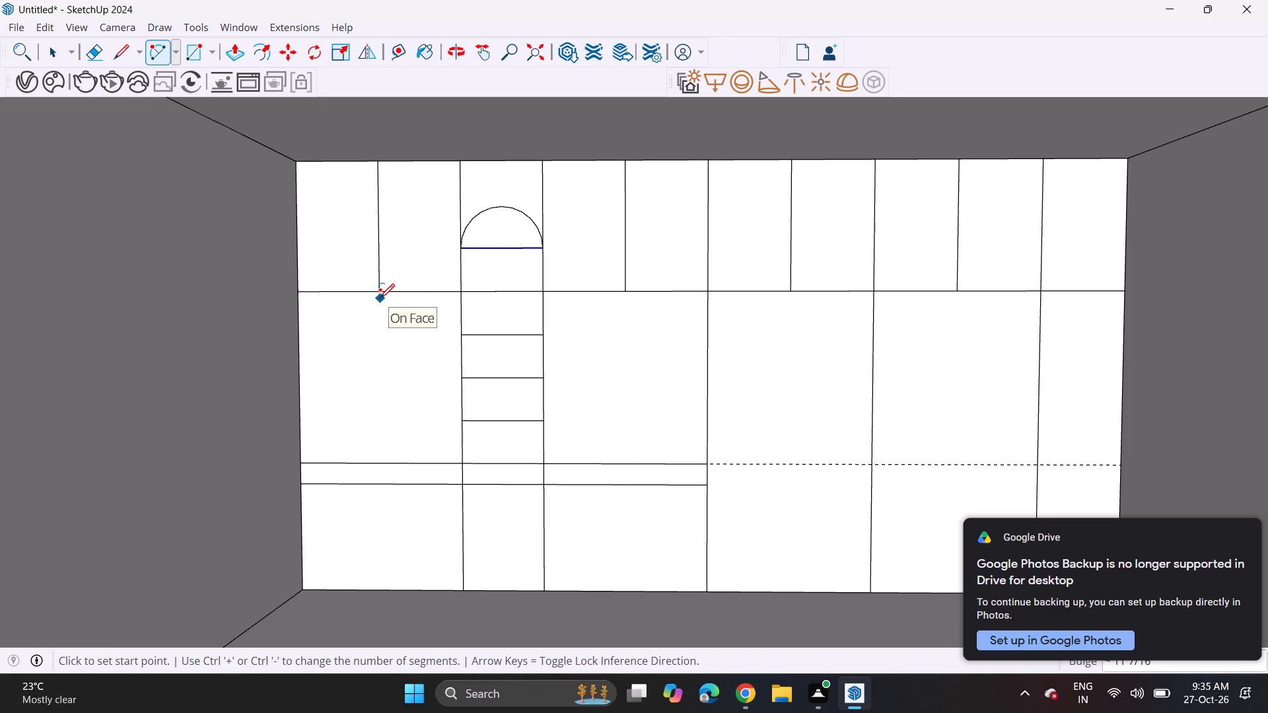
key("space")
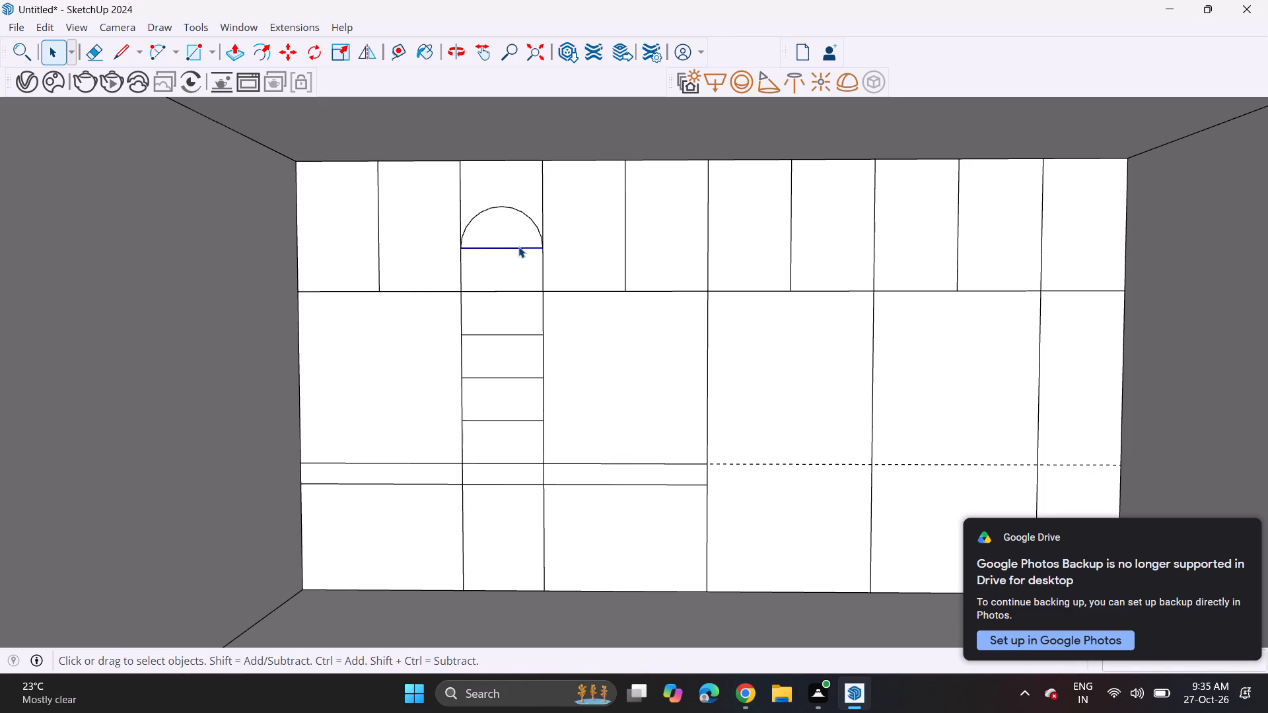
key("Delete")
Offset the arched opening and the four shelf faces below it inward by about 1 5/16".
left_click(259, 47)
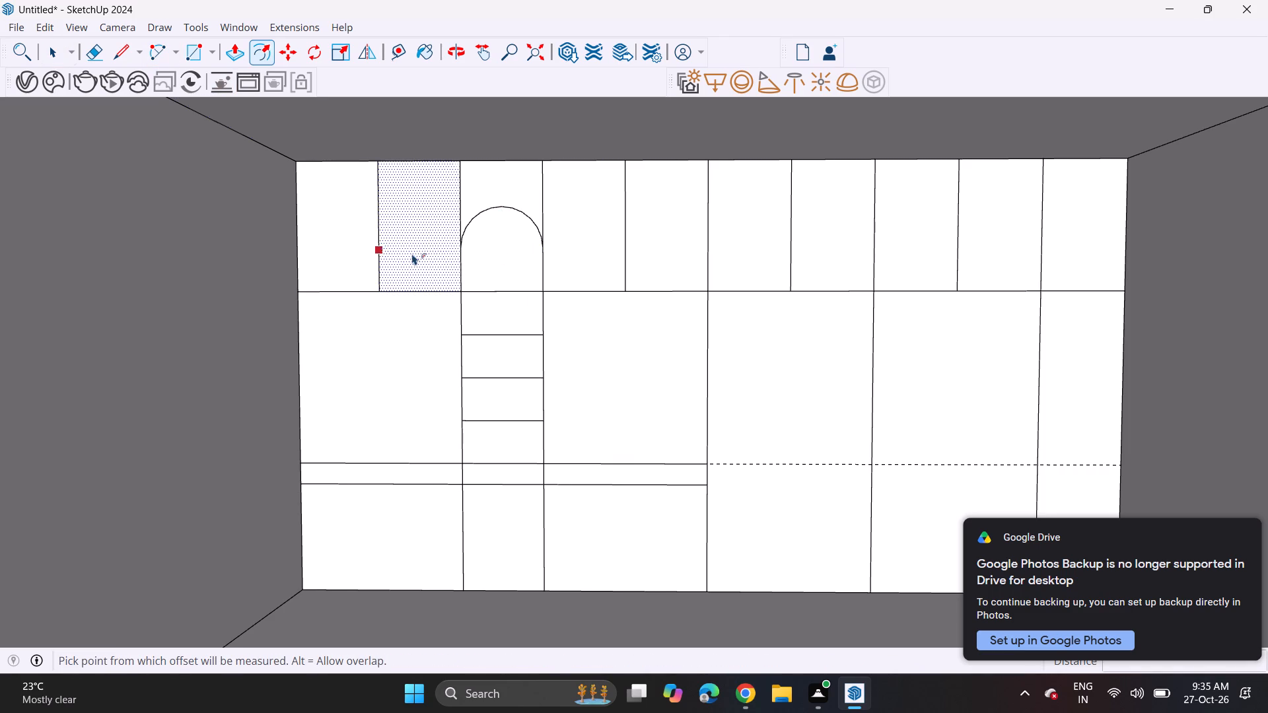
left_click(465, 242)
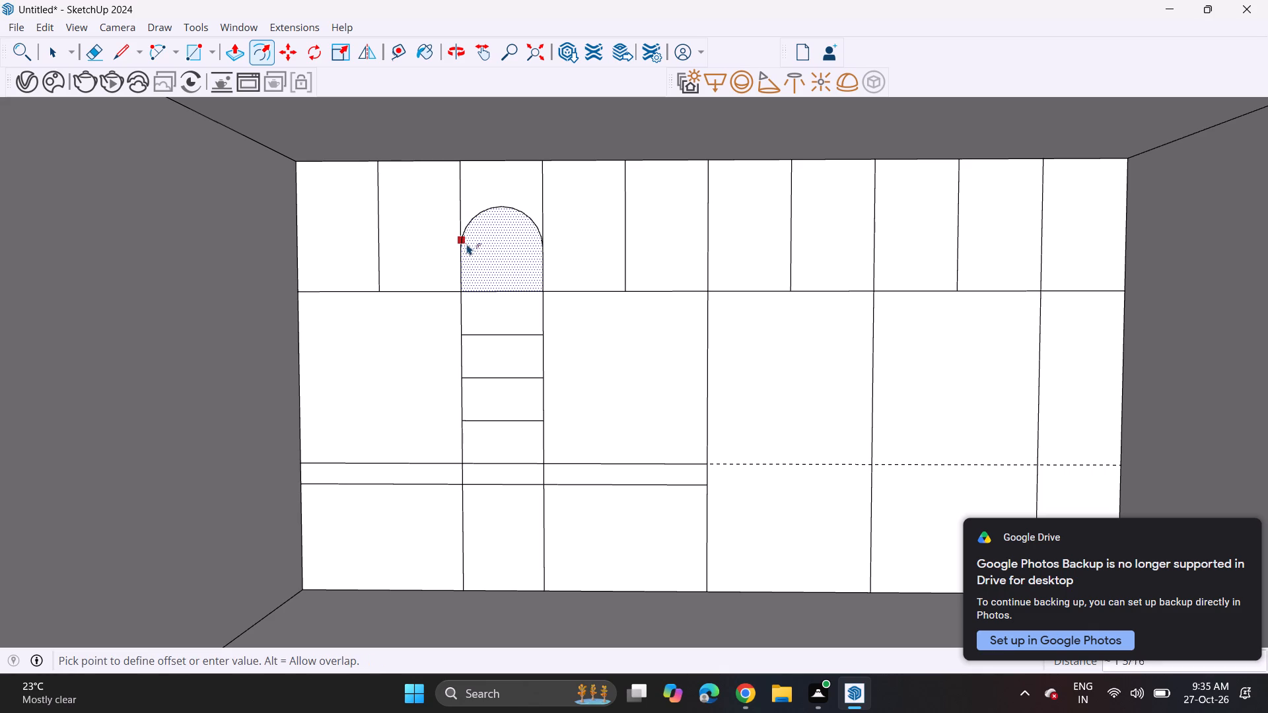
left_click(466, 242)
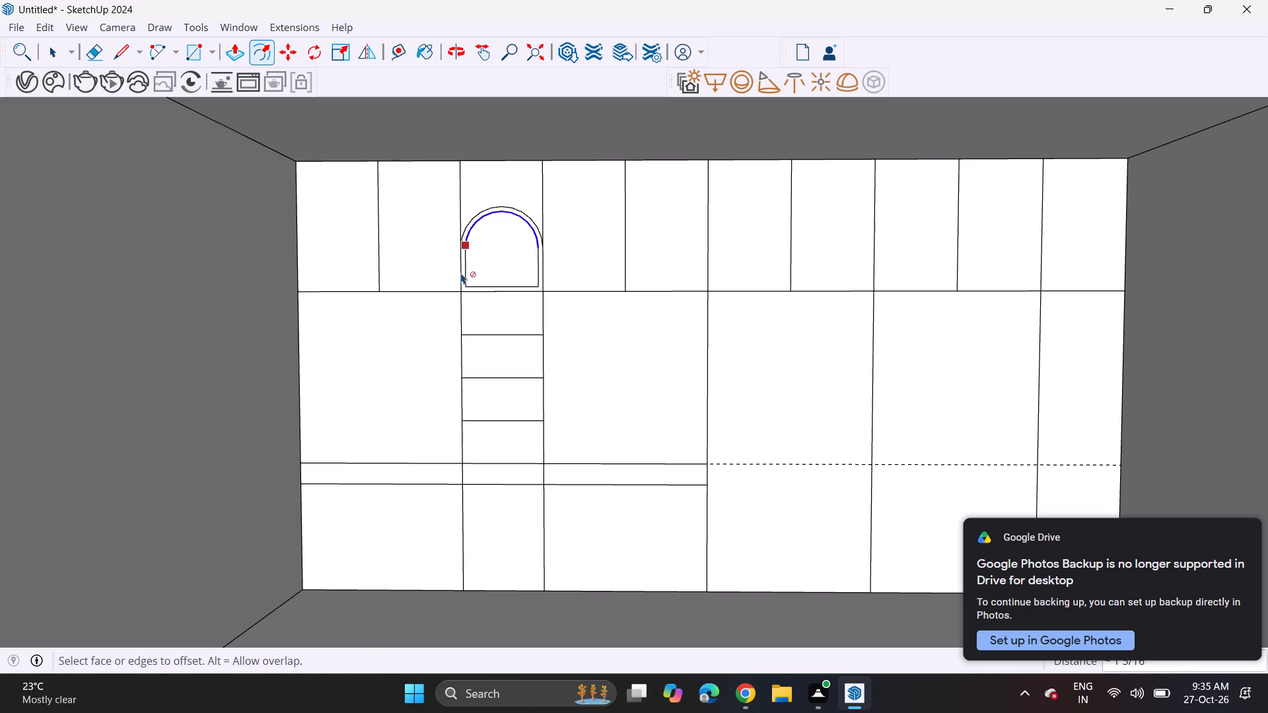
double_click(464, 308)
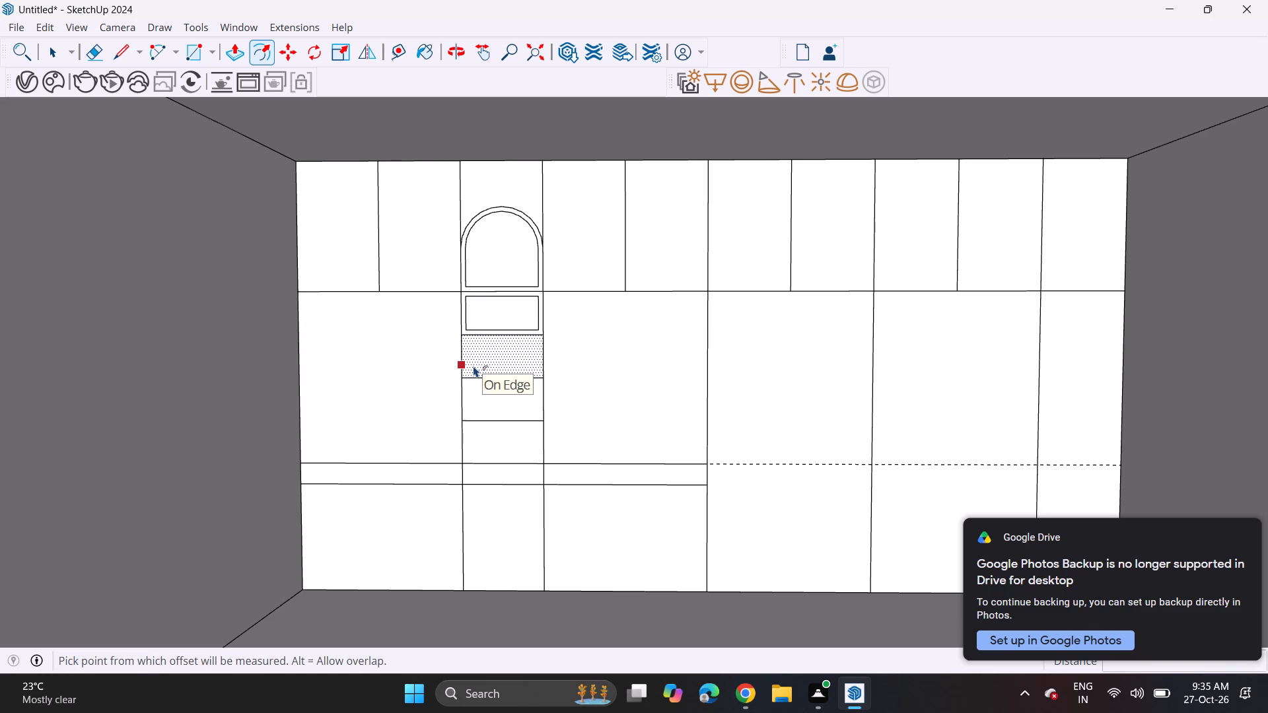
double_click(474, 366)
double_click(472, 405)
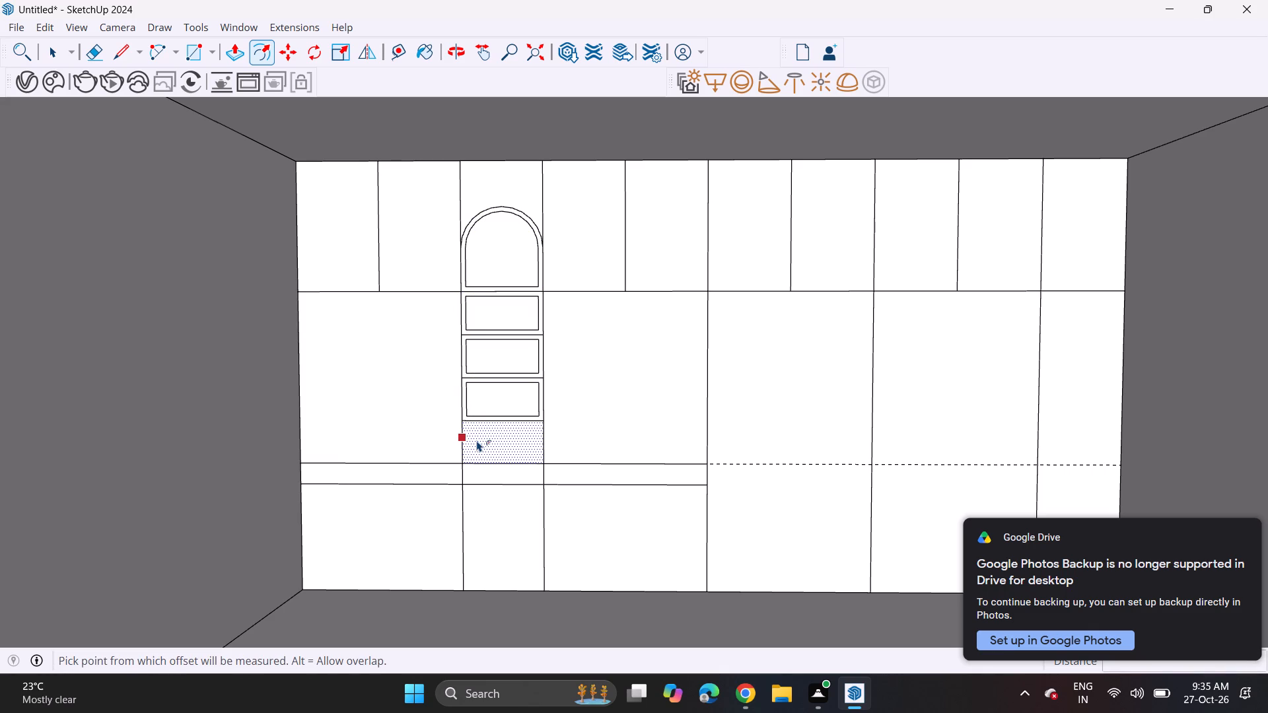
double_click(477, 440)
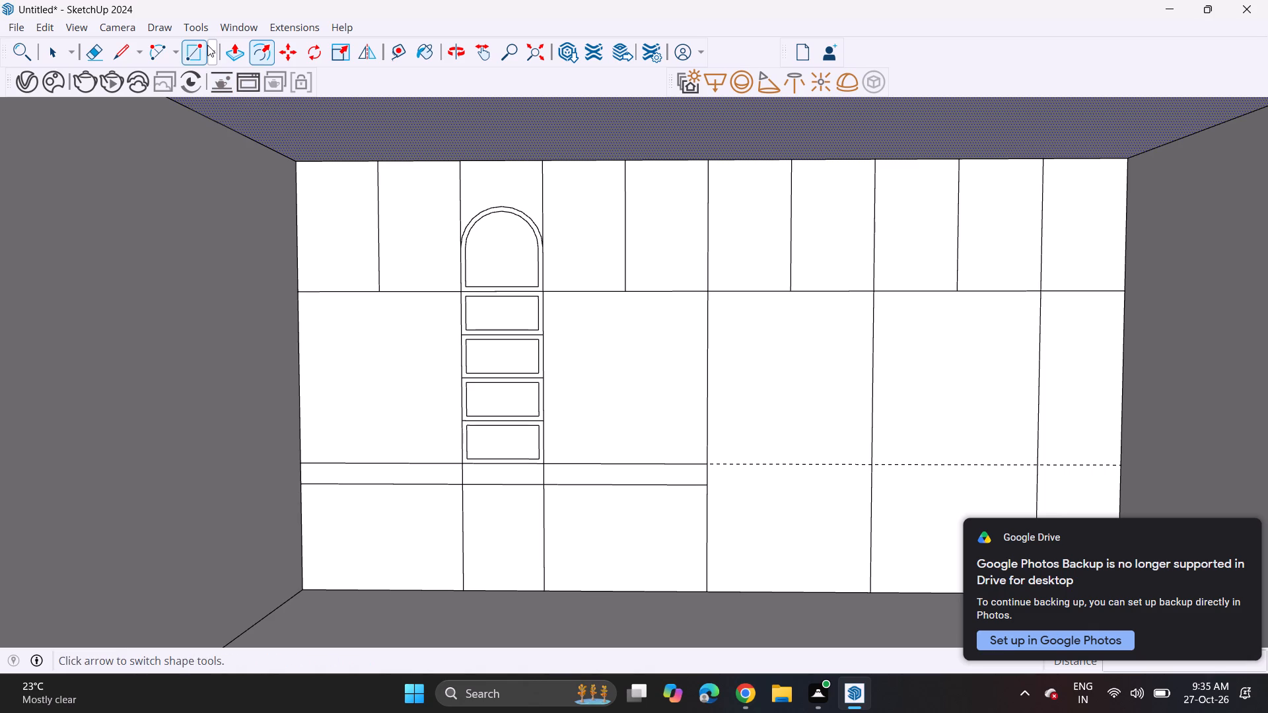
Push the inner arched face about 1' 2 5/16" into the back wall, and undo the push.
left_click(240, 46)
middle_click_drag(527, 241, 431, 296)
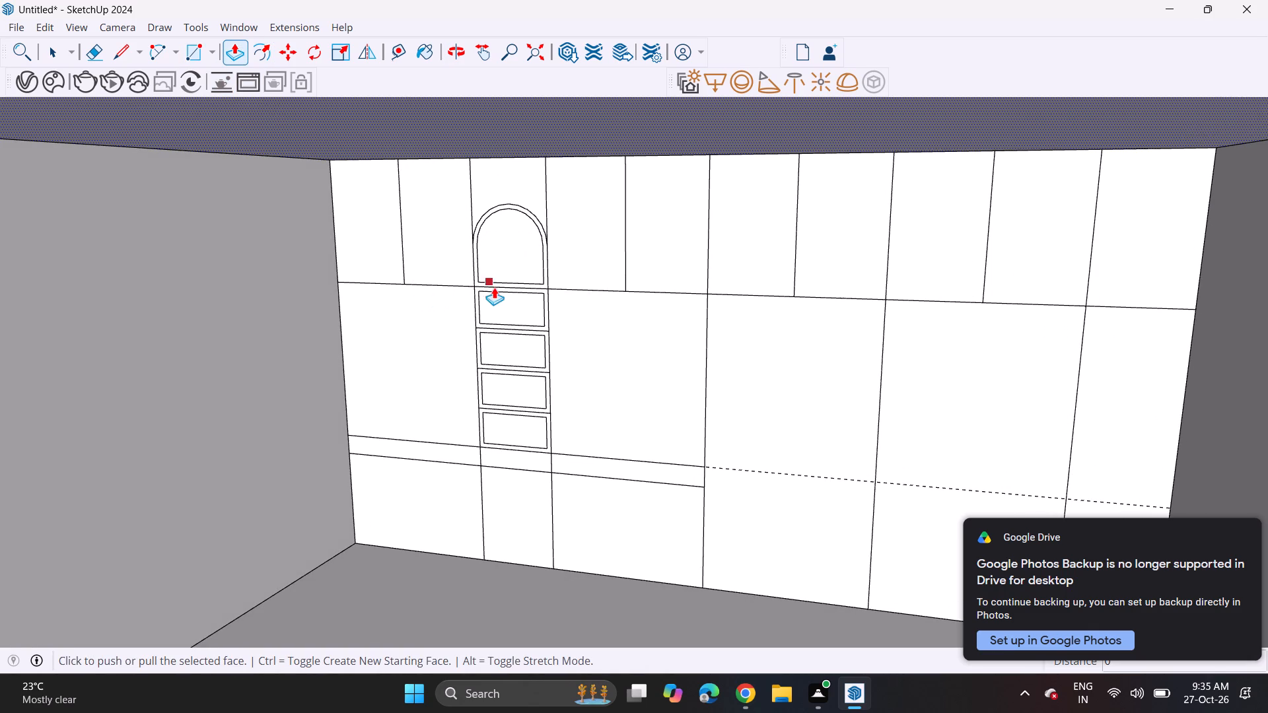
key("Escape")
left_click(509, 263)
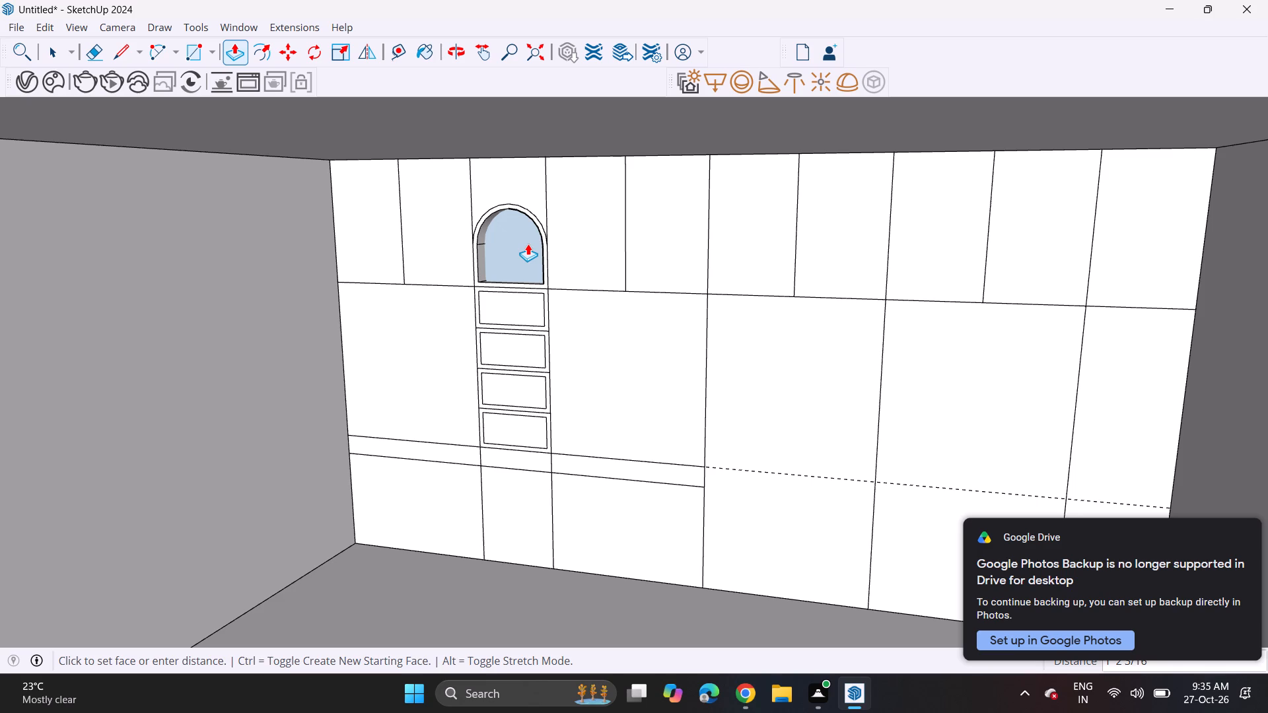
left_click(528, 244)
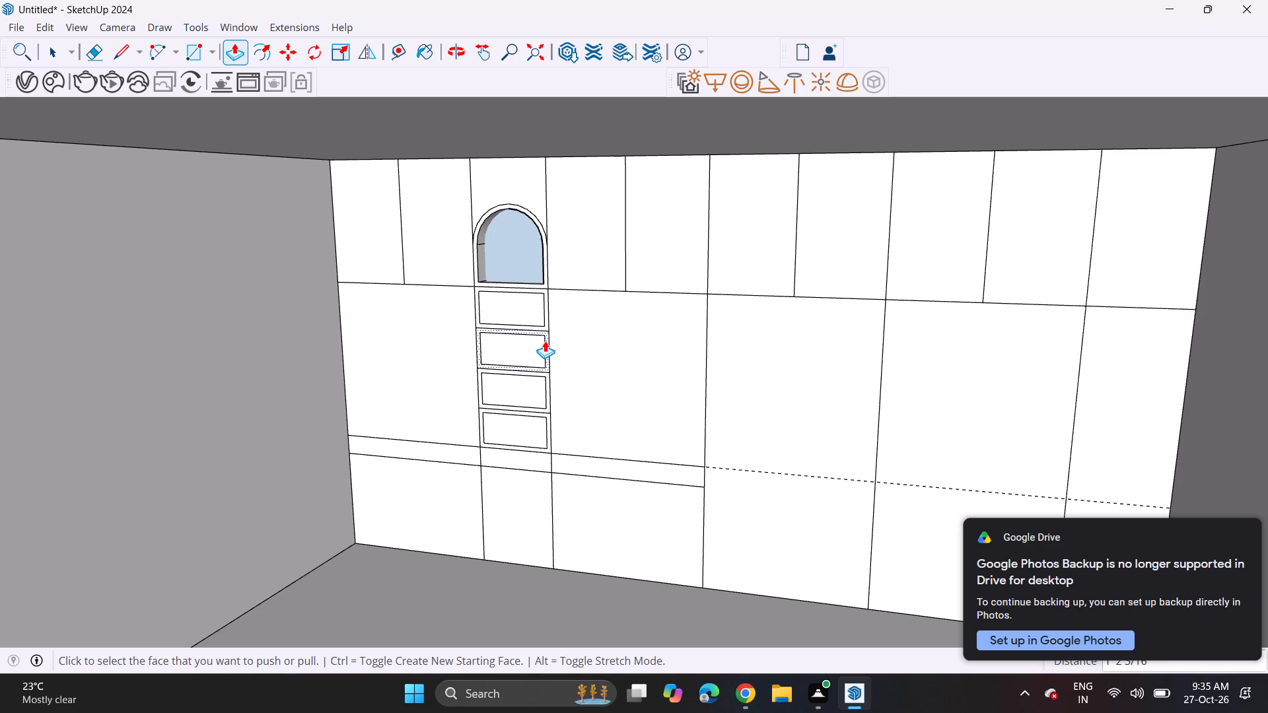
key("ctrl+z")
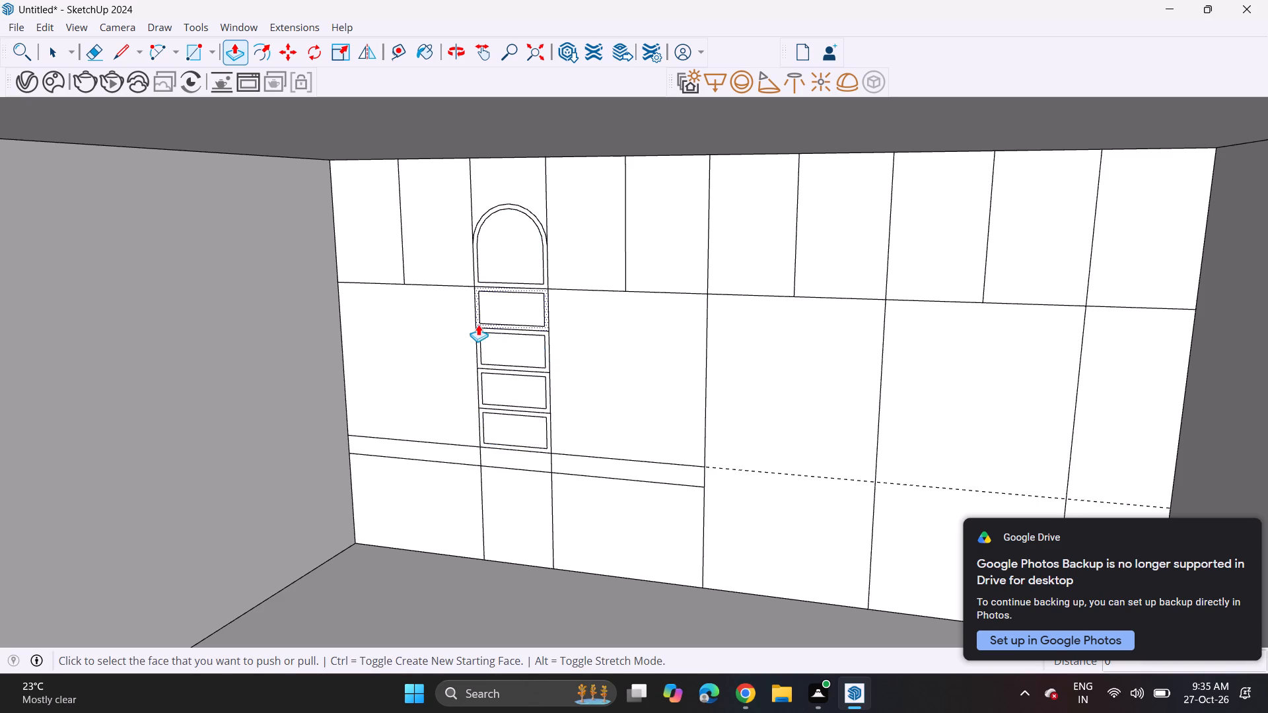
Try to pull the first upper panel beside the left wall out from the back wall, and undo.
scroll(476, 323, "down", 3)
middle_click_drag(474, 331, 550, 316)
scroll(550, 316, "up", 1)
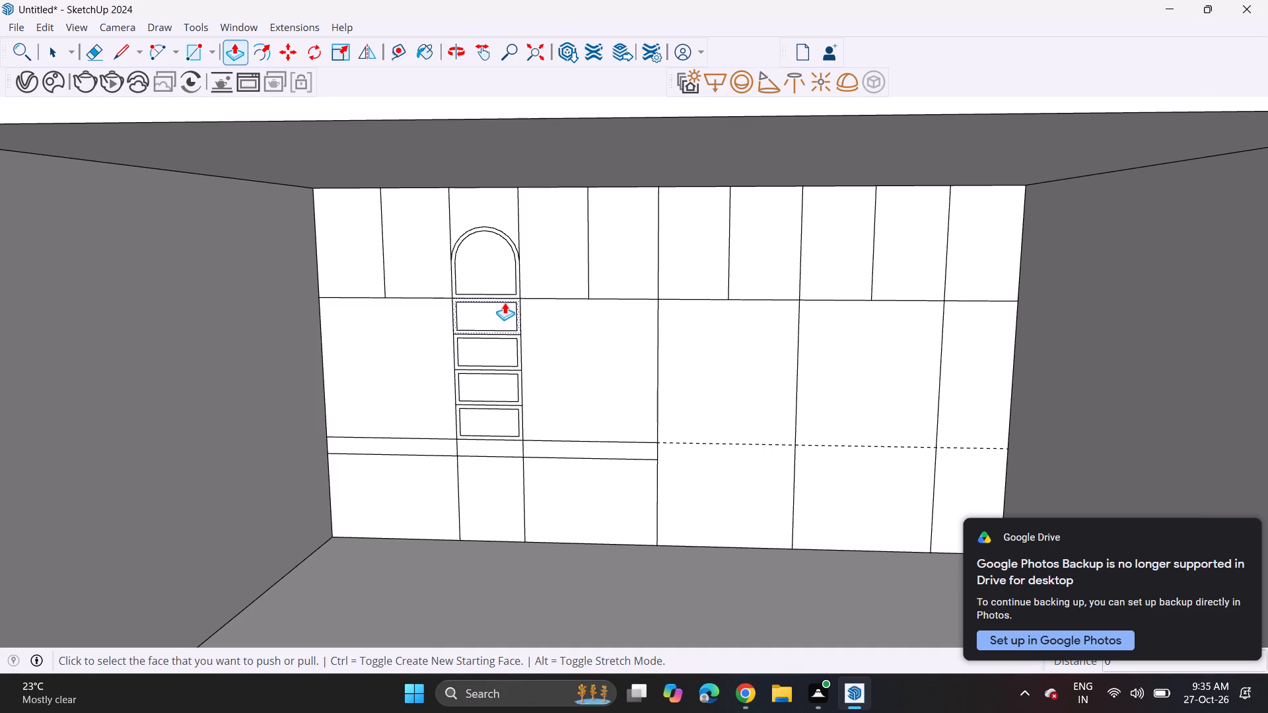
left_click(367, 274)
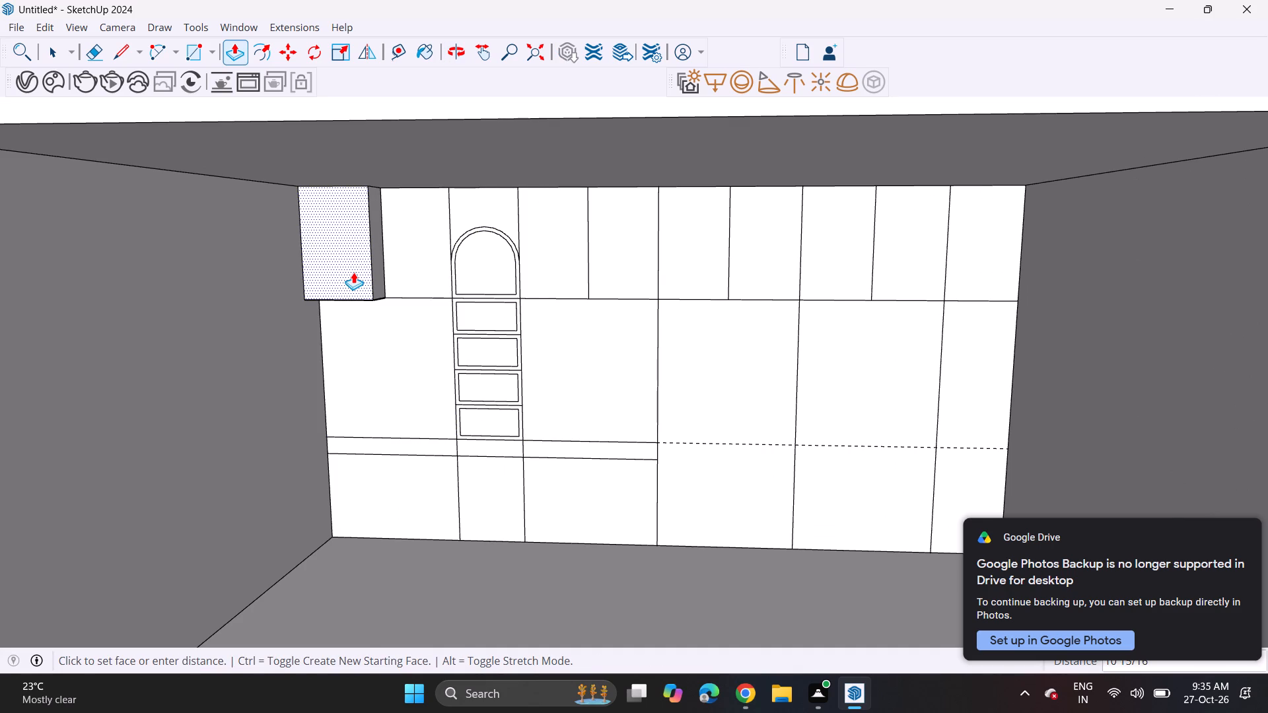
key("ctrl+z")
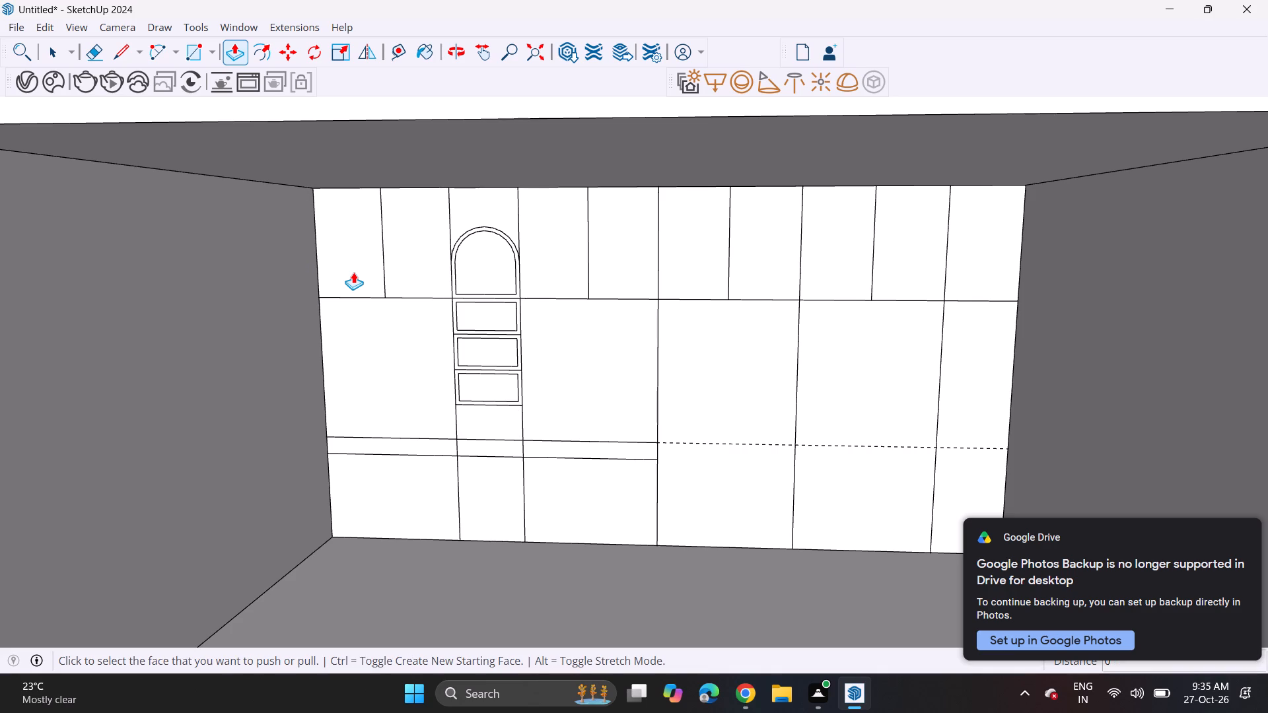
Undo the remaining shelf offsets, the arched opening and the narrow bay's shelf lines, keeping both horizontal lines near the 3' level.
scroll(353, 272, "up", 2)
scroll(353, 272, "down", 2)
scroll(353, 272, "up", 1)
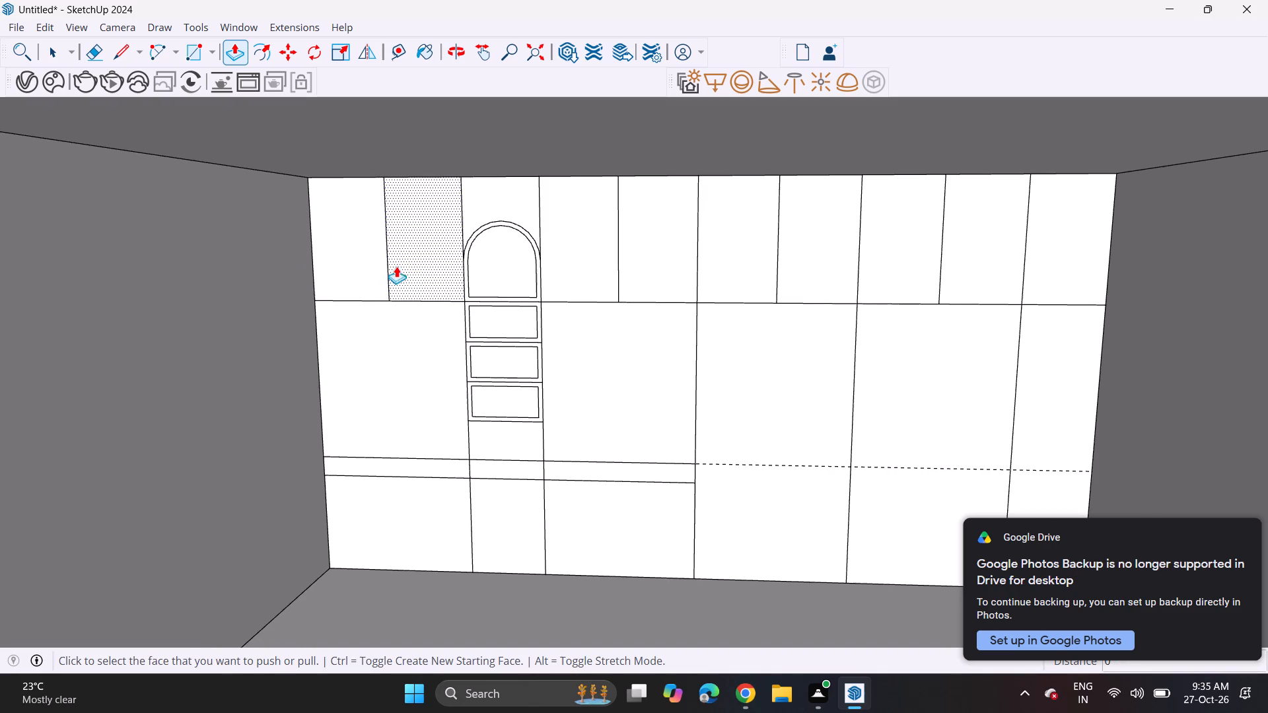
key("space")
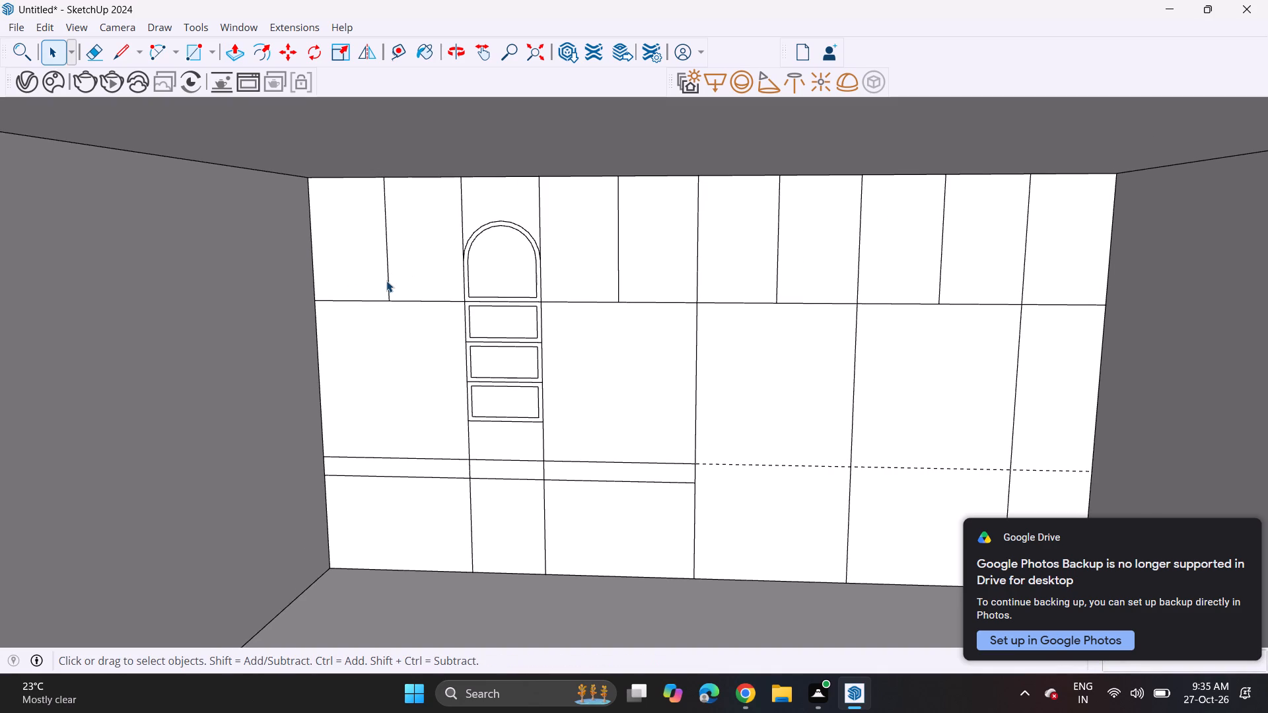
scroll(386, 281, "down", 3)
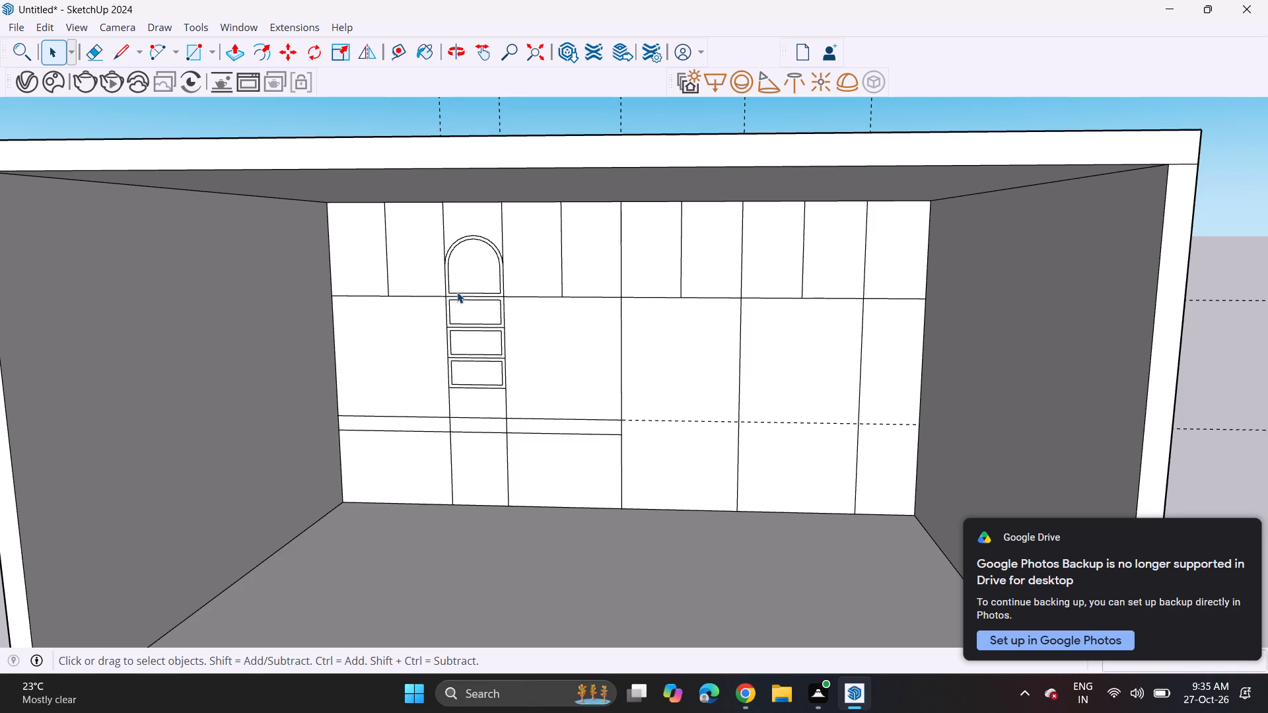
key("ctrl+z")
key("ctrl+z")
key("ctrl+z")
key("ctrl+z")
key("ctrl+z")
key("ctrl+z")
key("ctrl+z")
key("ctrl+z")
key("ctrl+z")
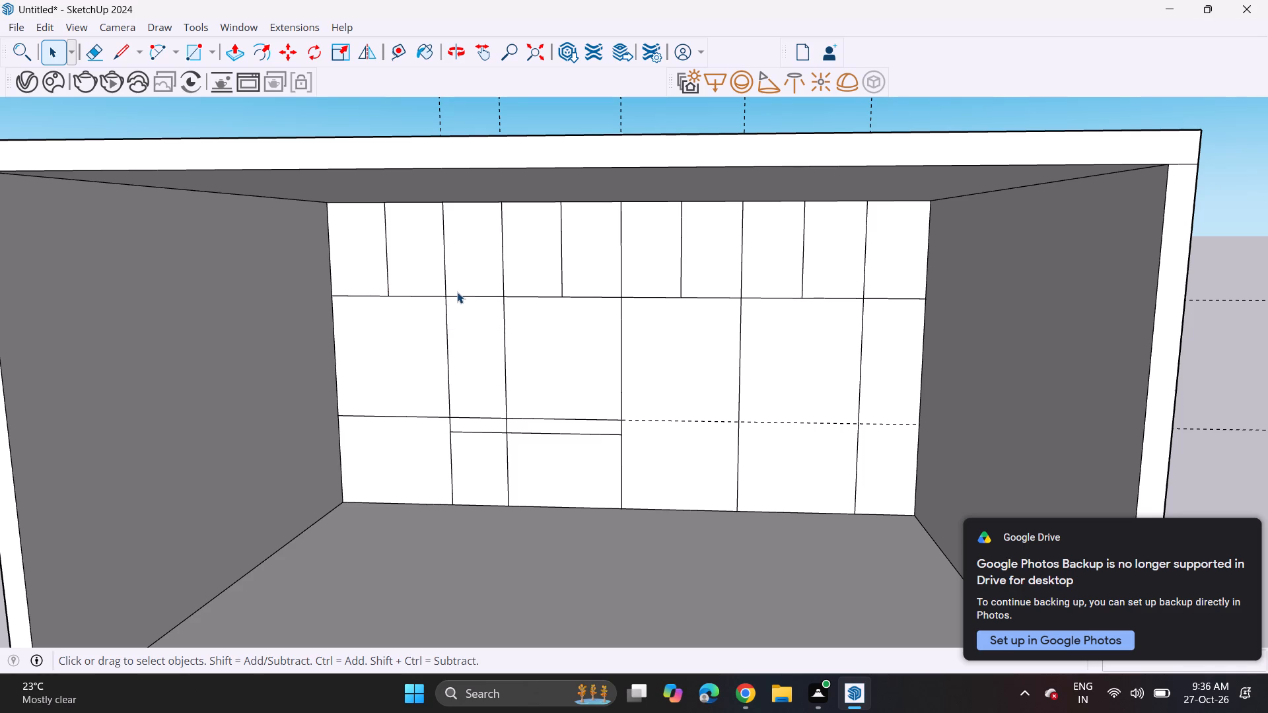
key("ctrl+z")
Pull the first nine upper panels, starting at the left wall, out 2' from the back wall.
left_click(234, 53)
left_click(378, 283)
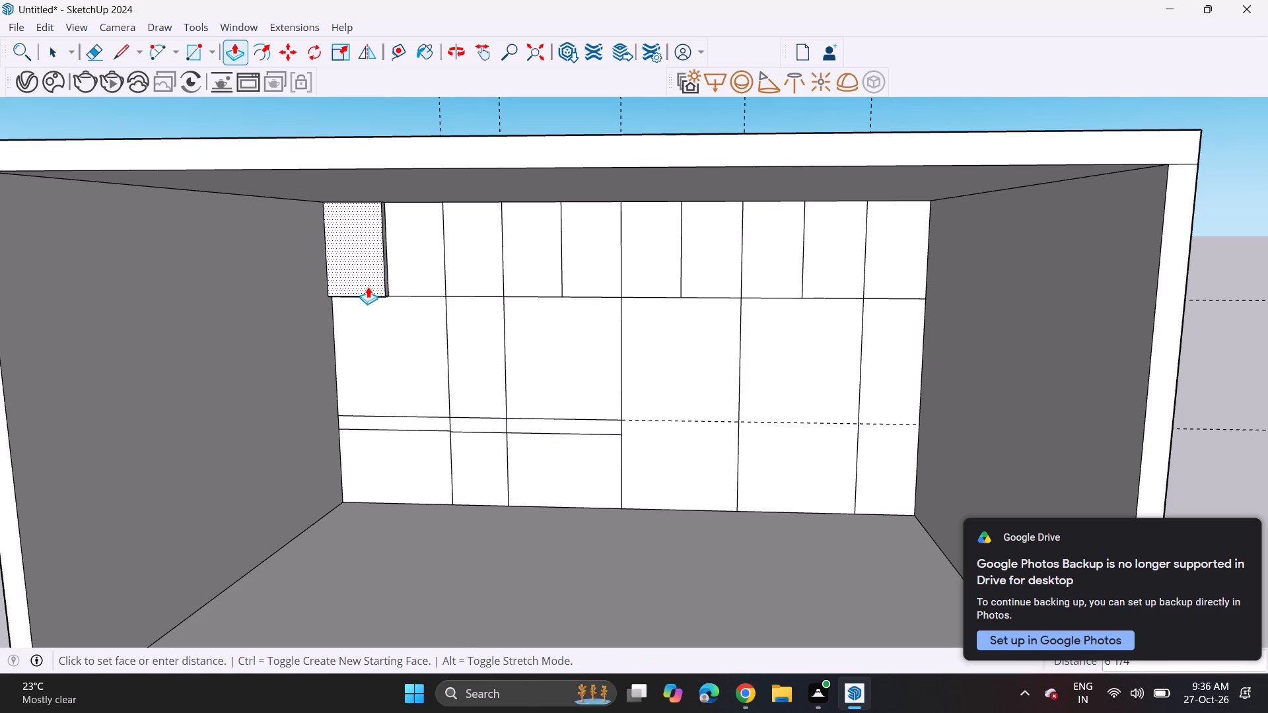
type("2'")
key("Return")
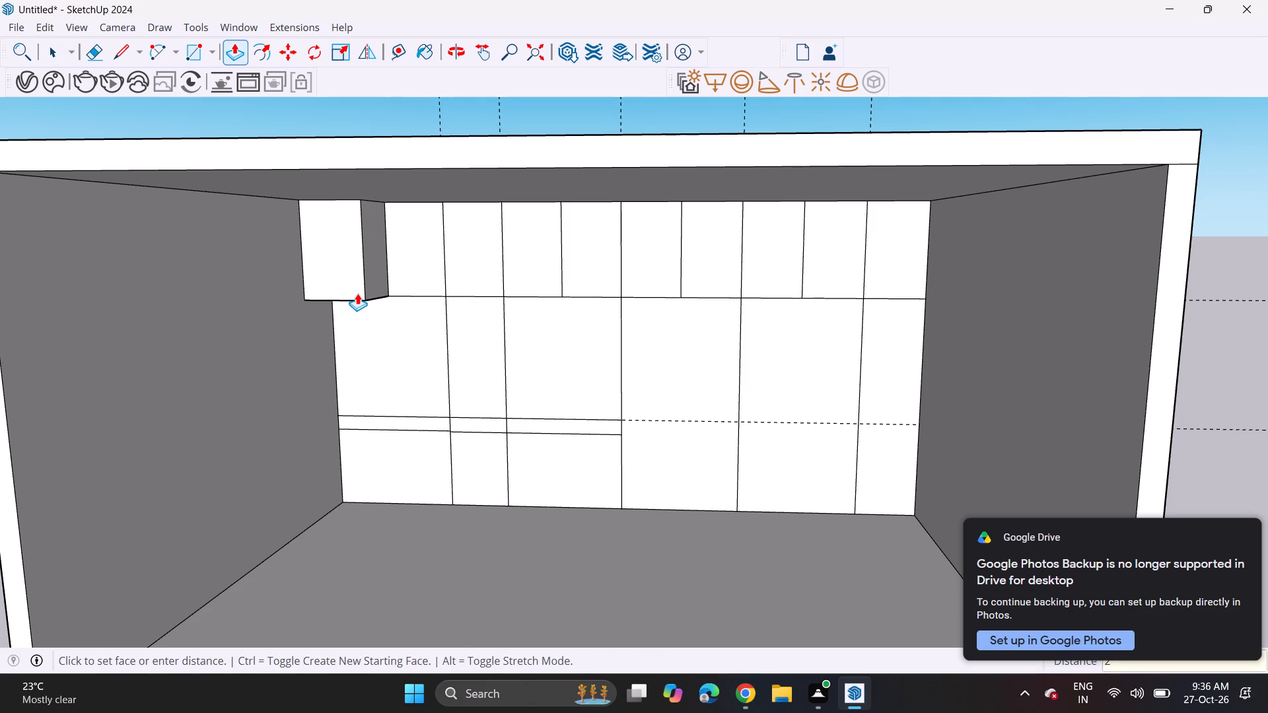
double_click(415, 278)
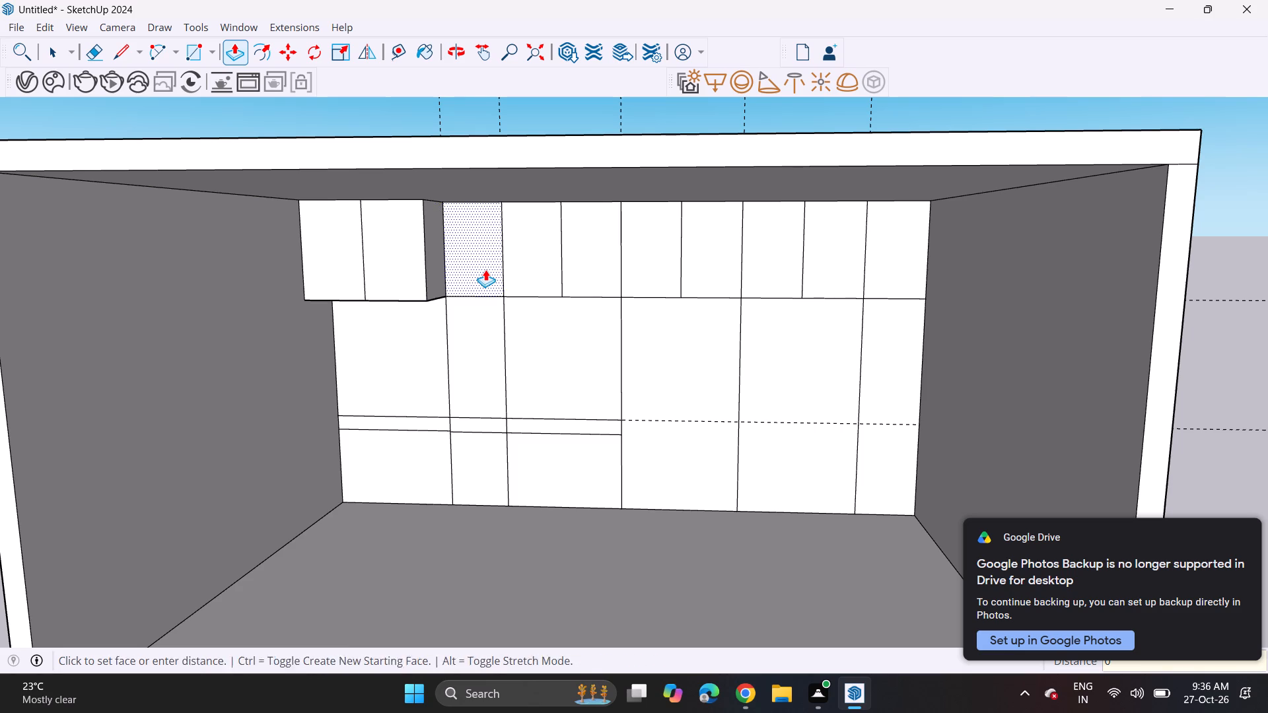
double_click(485, 269)
double_click(534, 265)
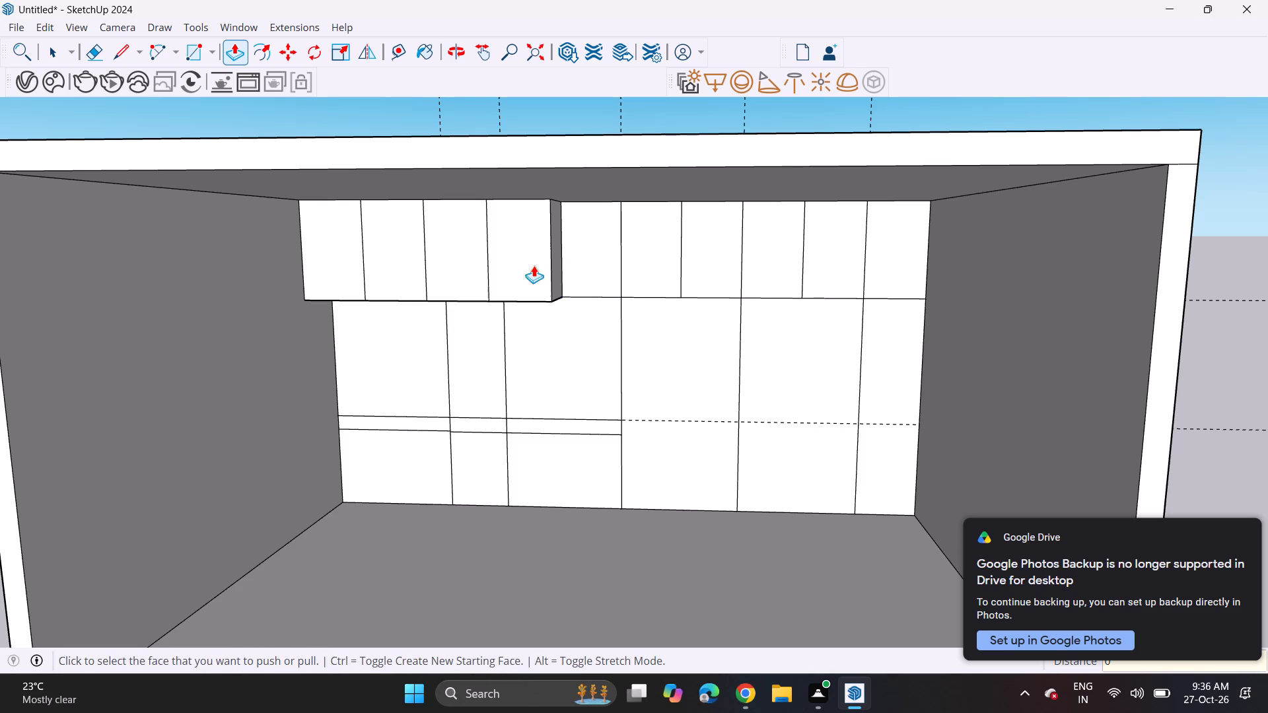
double_click(582, 268)
double_click(671, 268)
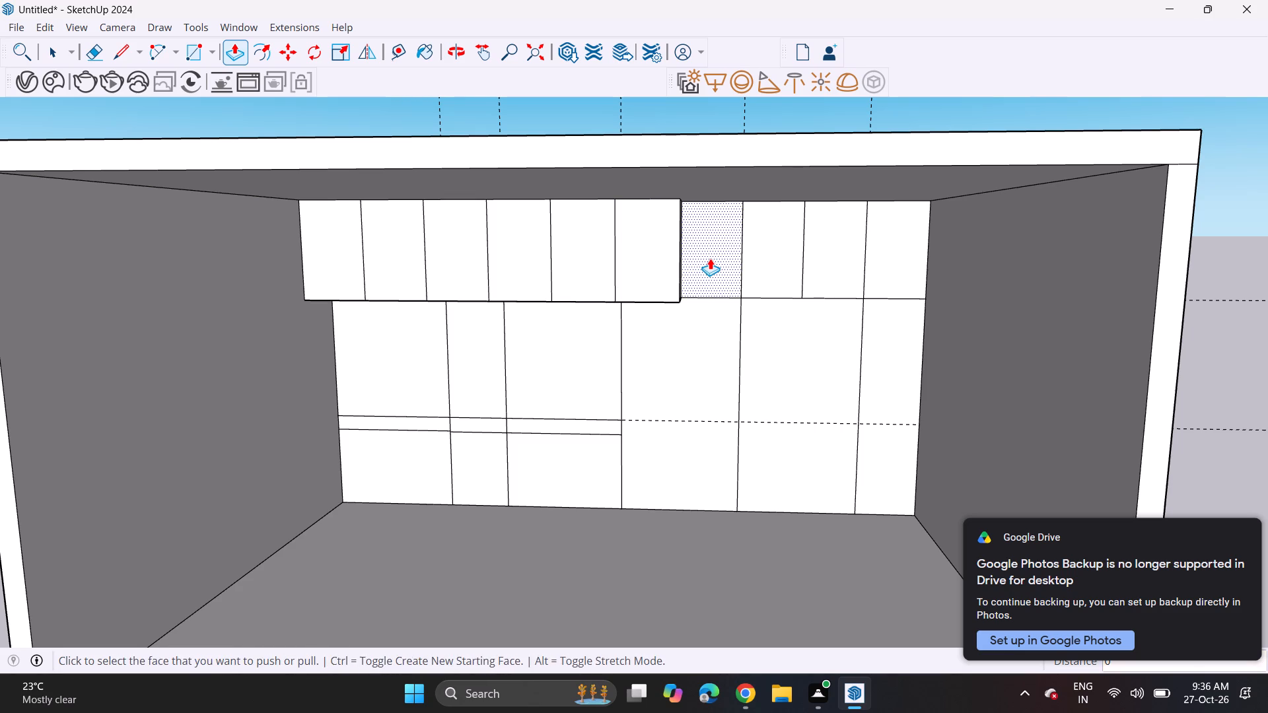
double_click(710, 258)
double_click(777, 259)
double_click(855, 255)
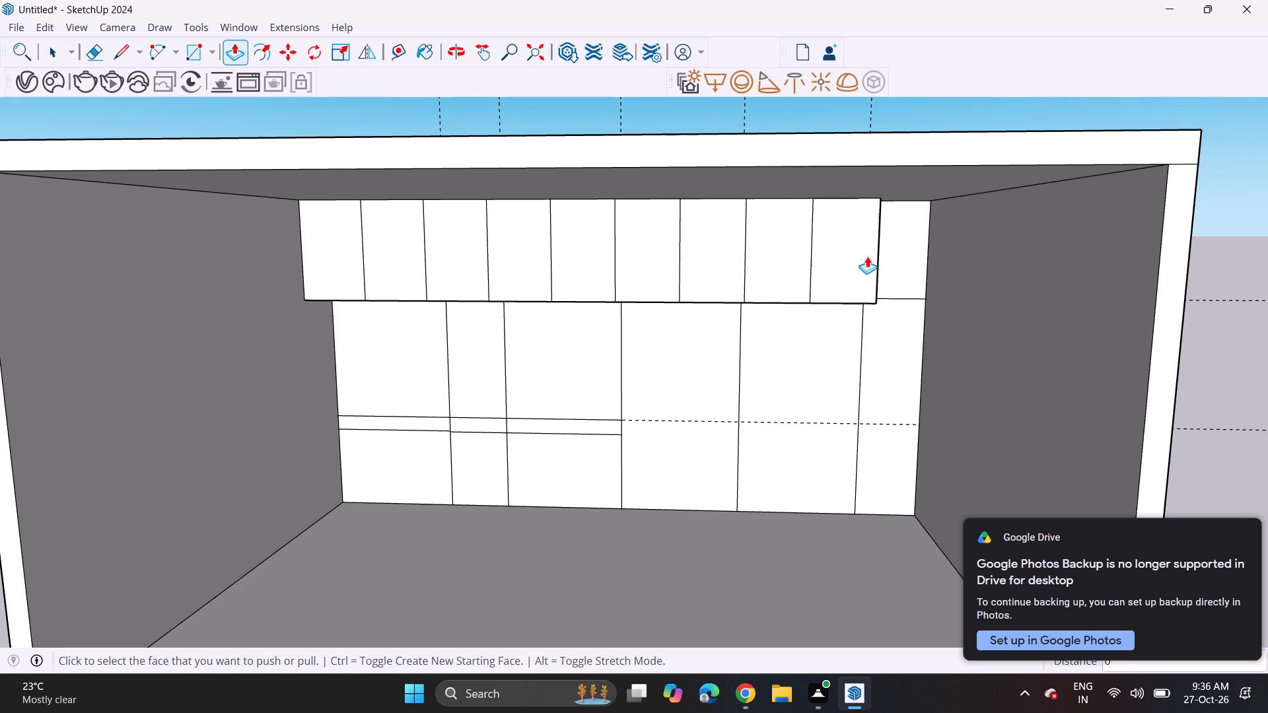
Erase the horizontal divider crossing the last column beside the right wall.
left_click(88, 57)
left_click_drag(910, 296, 910, 303)
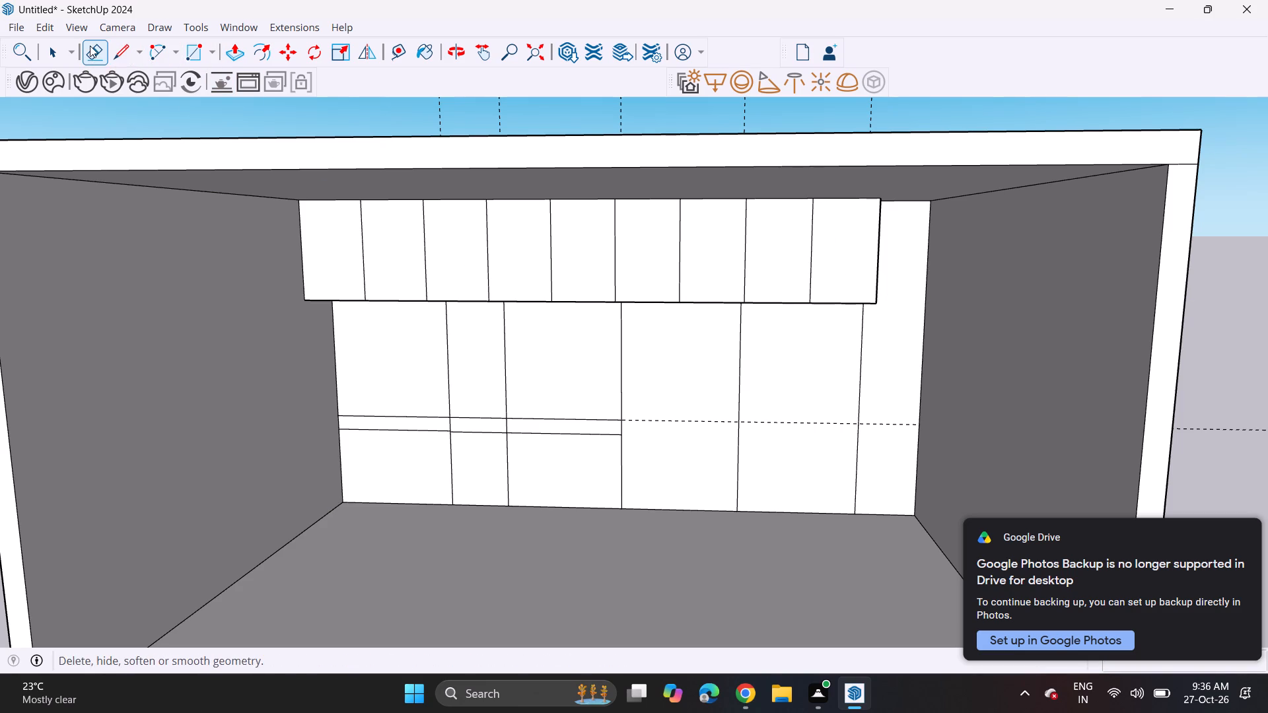
Pull the full-height column by the right wall and the two tall panels next to it out 2'.
left_click(225, 53)
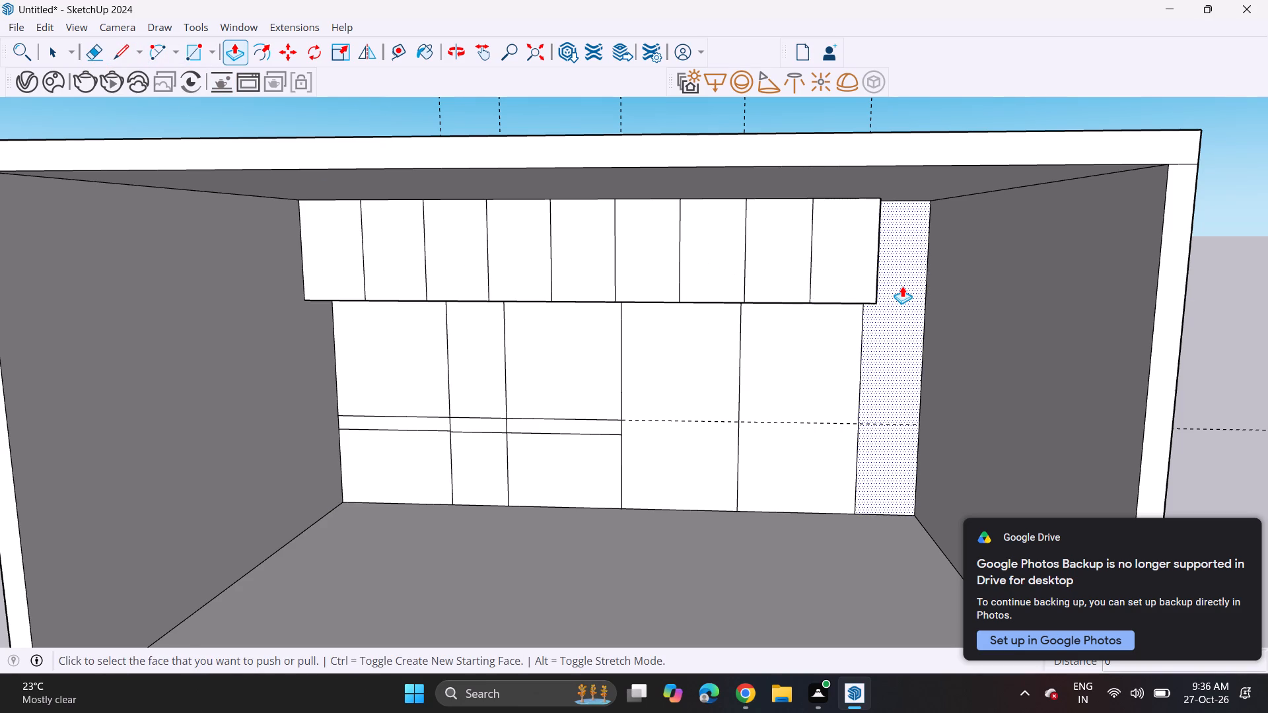
double_click(902, 287)
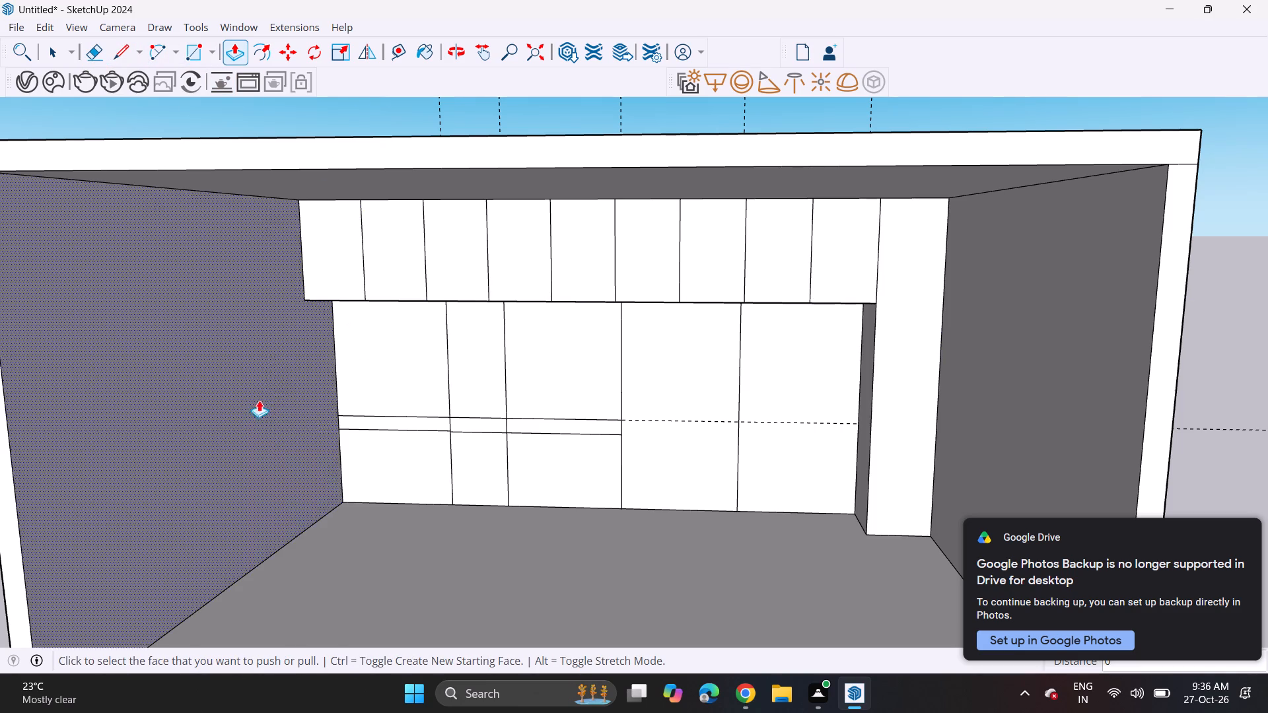
double_click(764, 339)
double_click(712, 365)
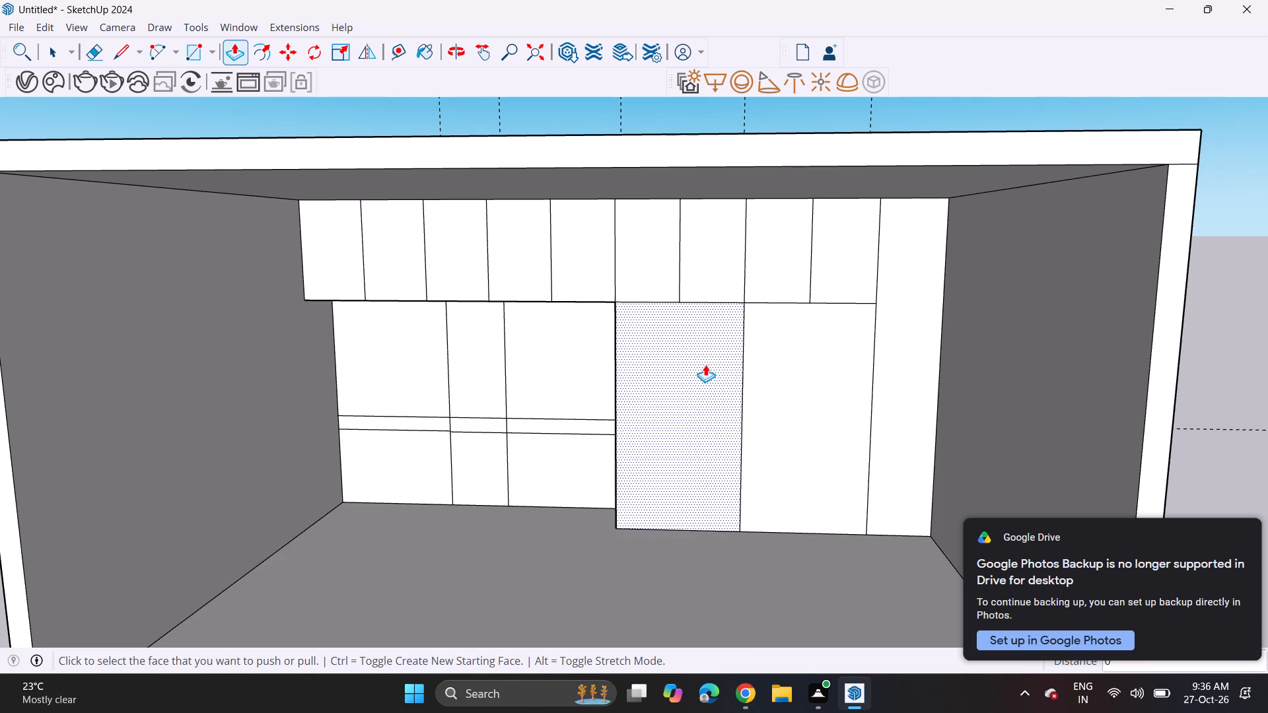
Pull the three lower panels beneath the thin horizontal strip out 2' from the back wall as base cabinets.
double_click(596, 463)
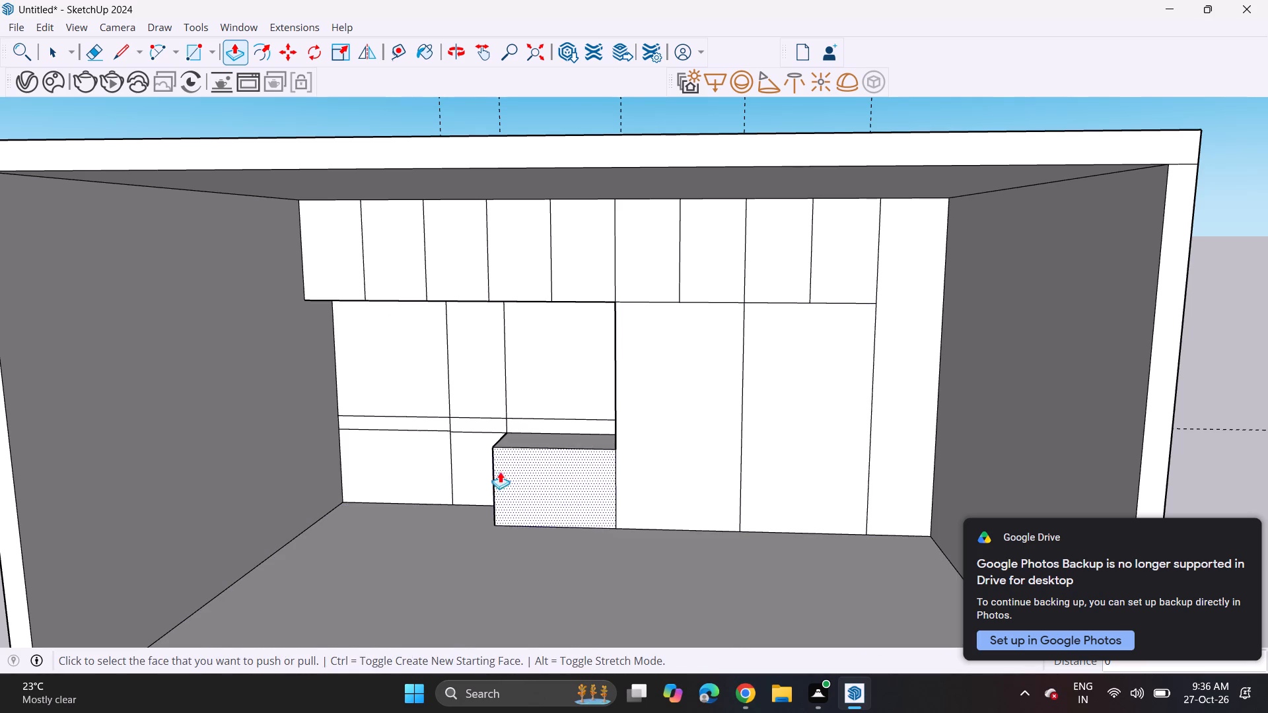
double_click(419, 464)
left_click(469, 468)
left_click(469, 466)
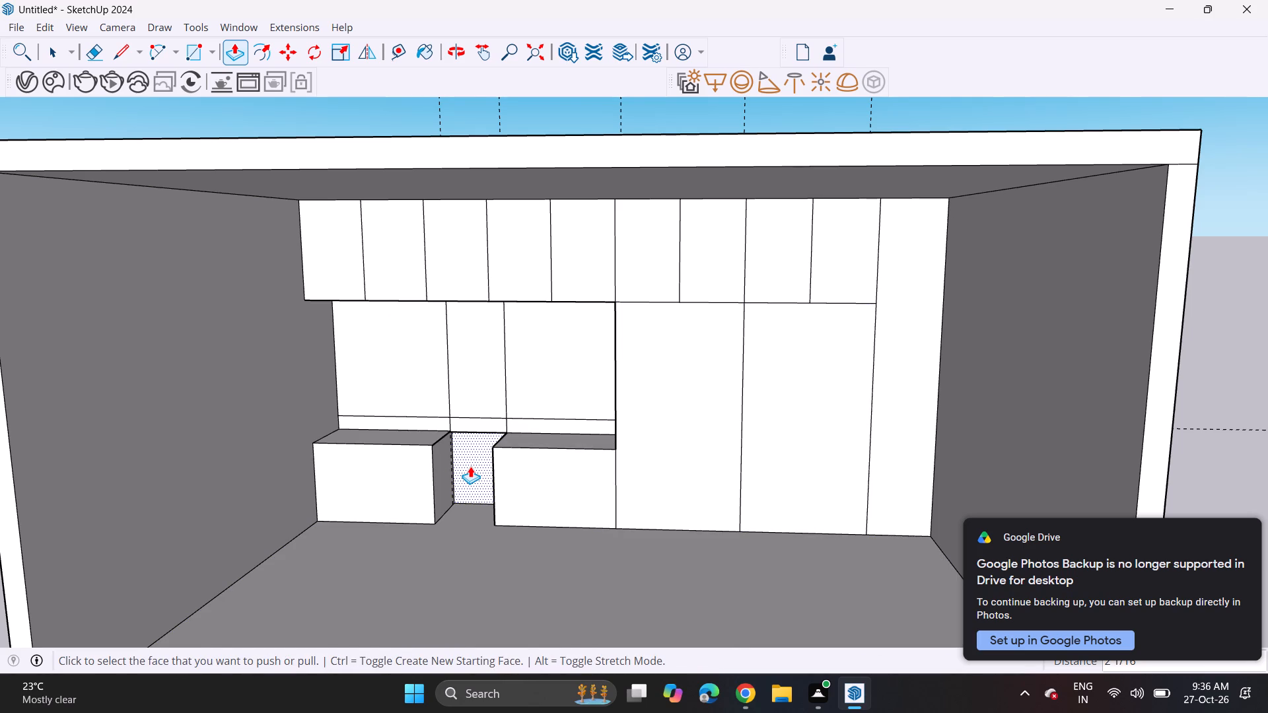
key("ctrl+z")
left_click(469, 459)
left_click(519, 479)
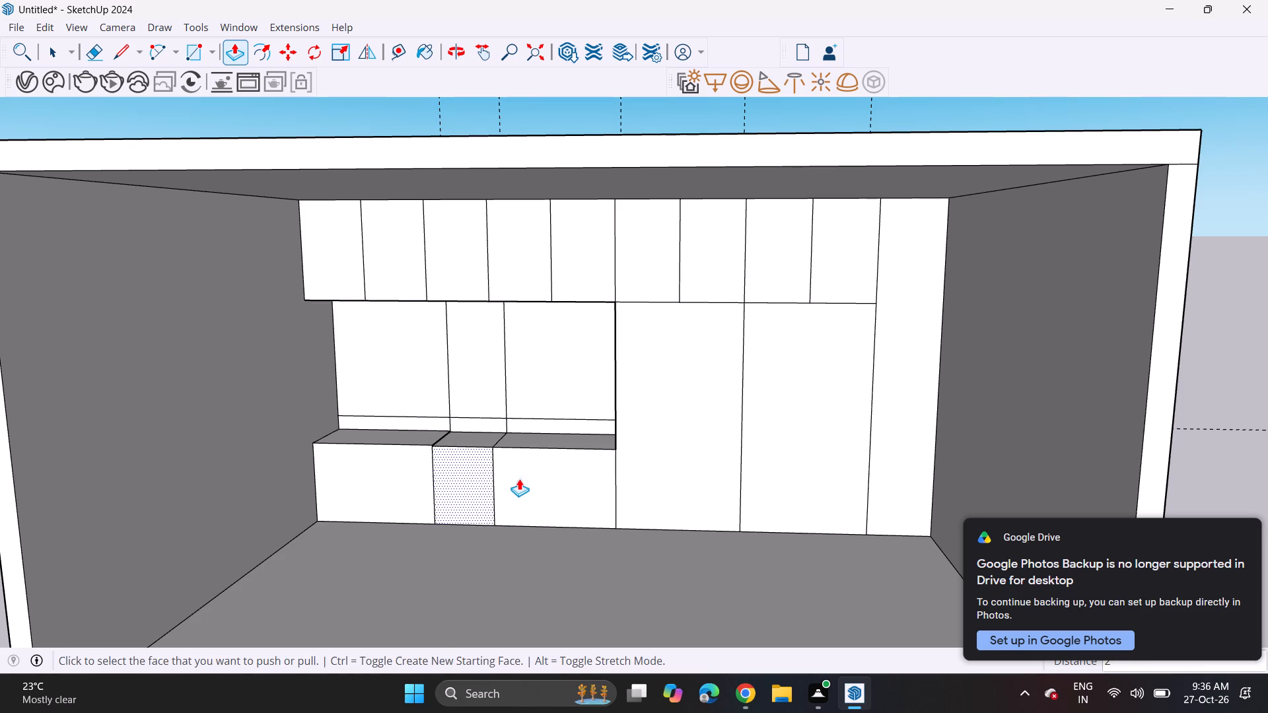
Raise the tops of the narrow base cabinet and the one beside the tall panels flush with the base cabinet by the left wall.
scroll(482, 459, "up", 4)
scroll(468, 448, "down", 2)
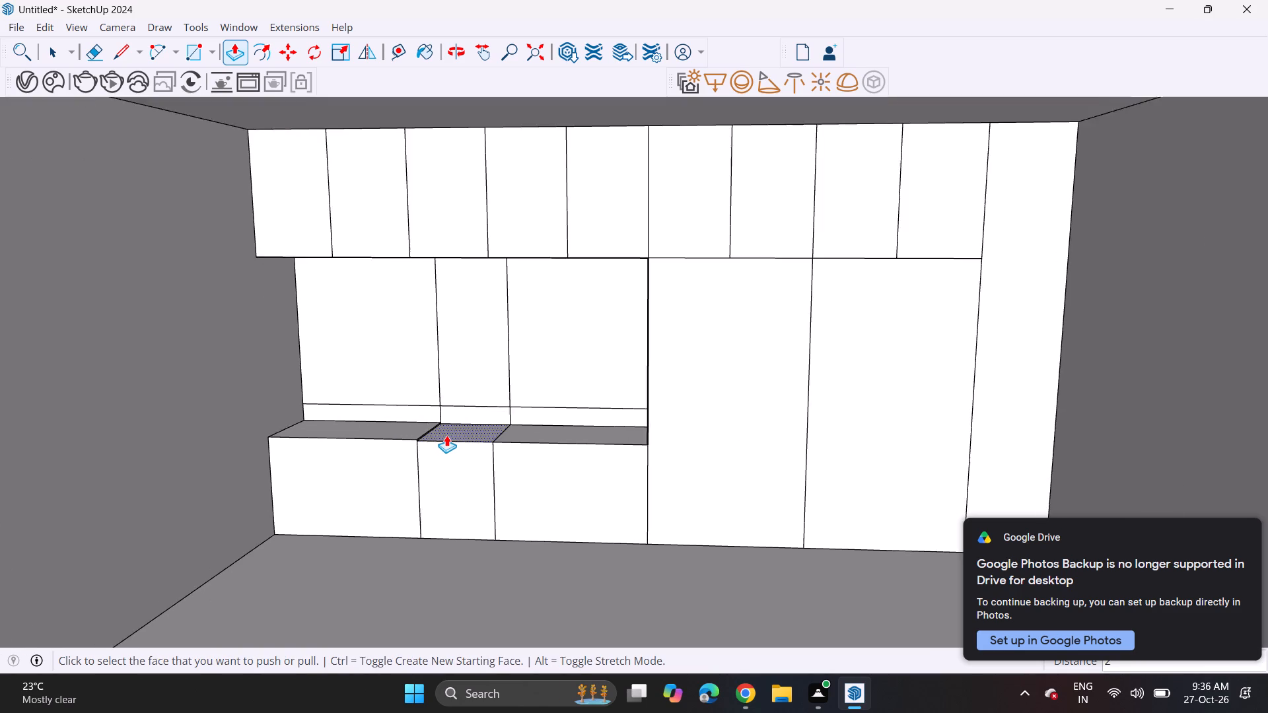
scroll(446, 435, "up", 1)
scroll(446, 435, "down", 2)
scroll(444, 435, "up", 2)
scroll(438, 436, "down", 1)
scroll(435, 436, "up", 13)
scroll(414, 443, "up", 9)
left_click(412, 443)
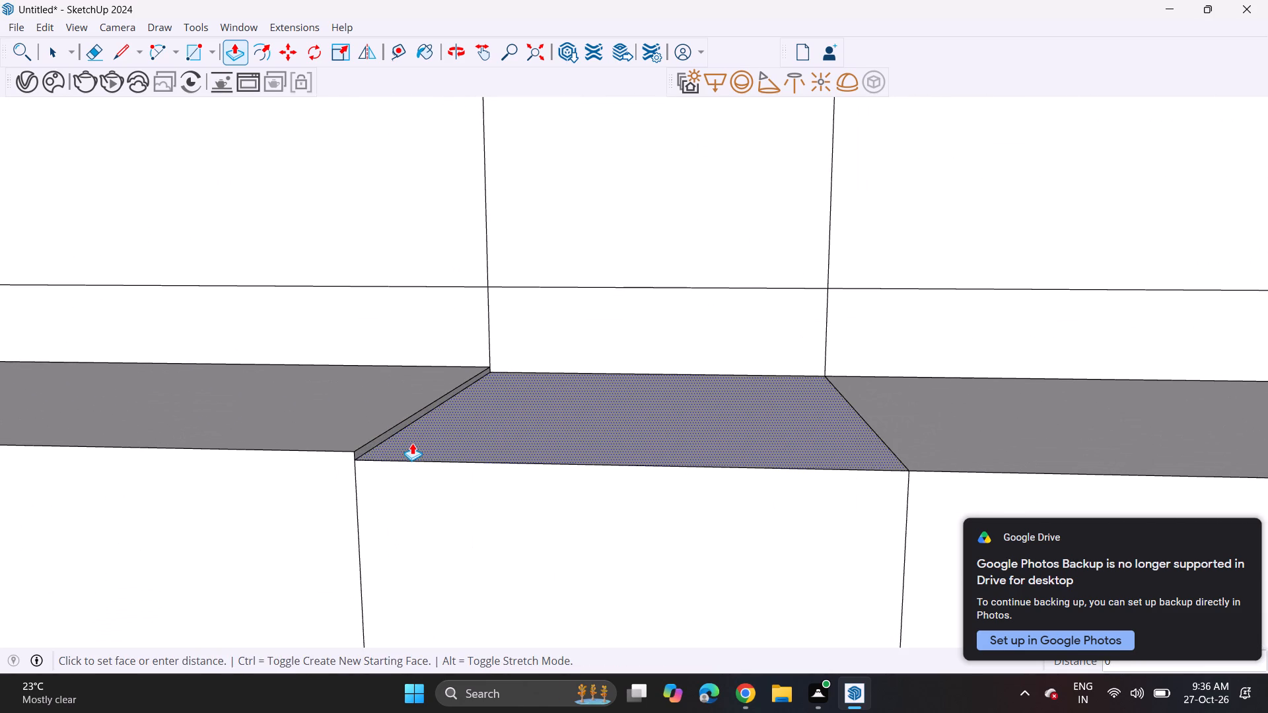
left_click(386, 429)
left_click(913, 434)
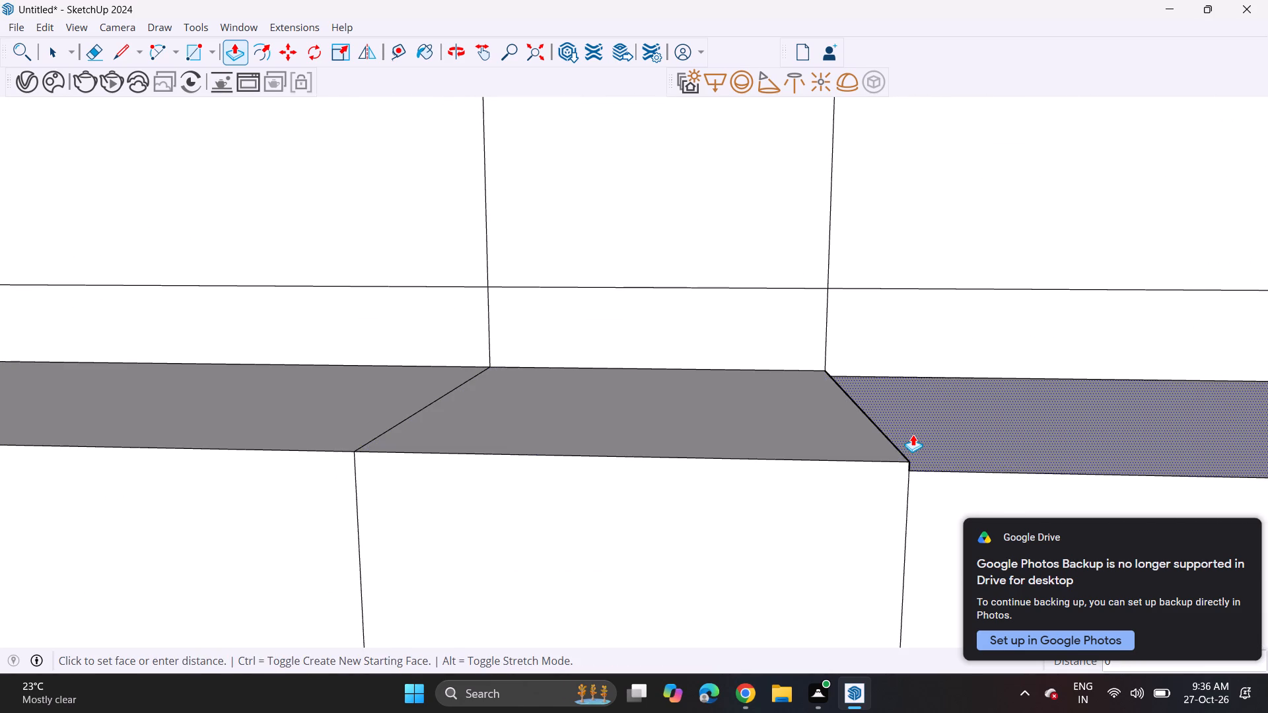
left_click(887, 450)
Pull the three thin strip sections directly above the base cabinets out 2' from the back wall.
scroll(812, 413, "down", 9)
scroll(812, 413, "up", 1)
scroll(799, 423, "down", 2)
scroll(798, 425, "up", 1)
scroll(798, 426, "down", 3)
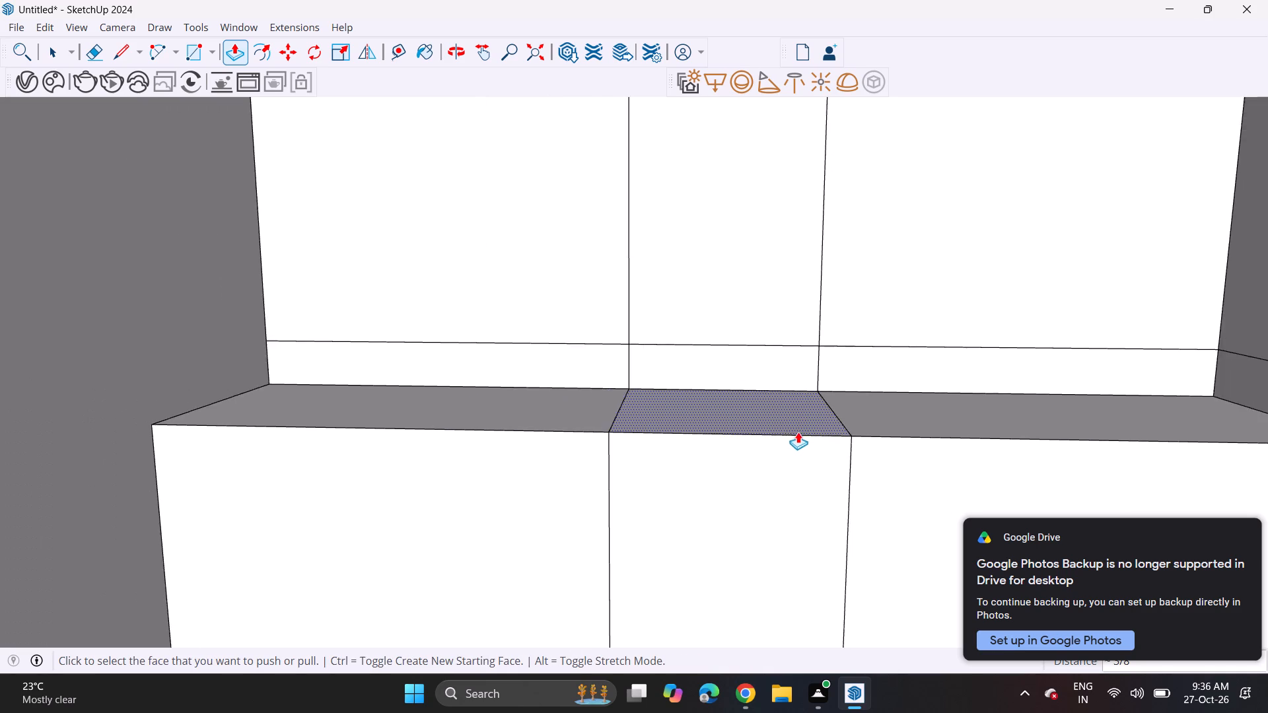
scroll(796, 434, "down", 7)
middle_click_drag(873, 434, 631, 444, "shift")
scroll(616, 442, "up", 1)
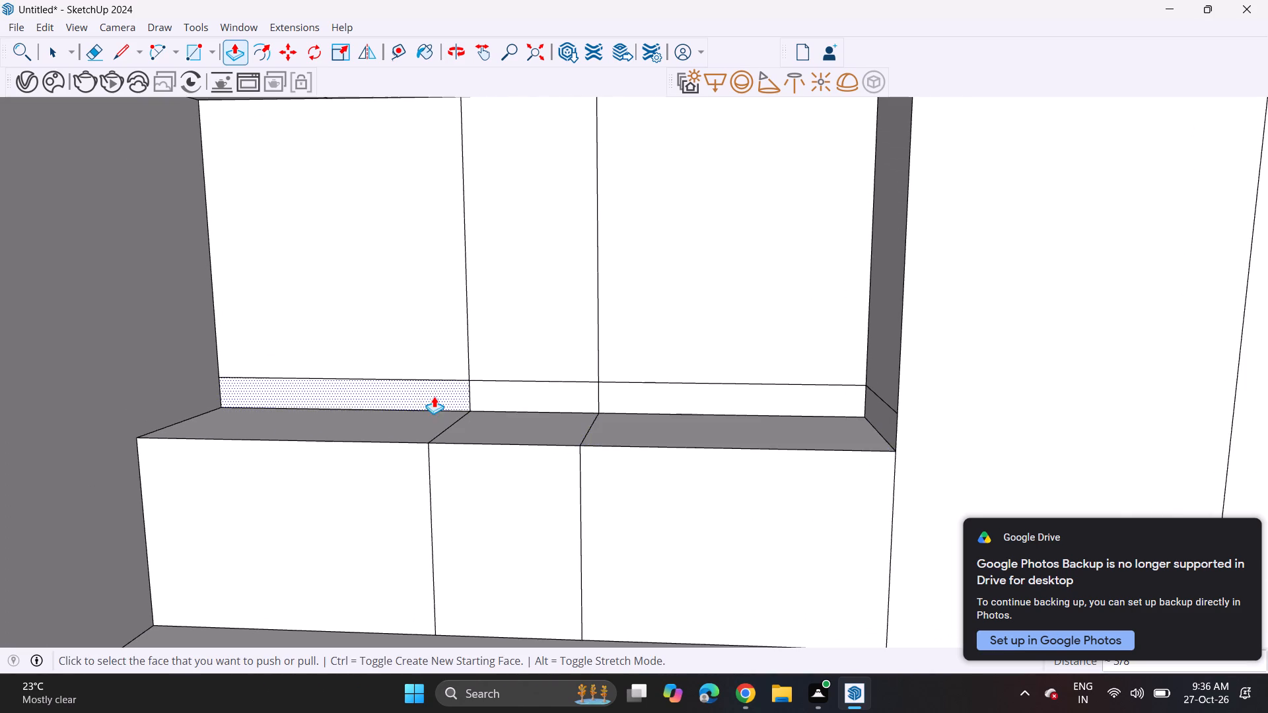
left_click(409, 390)
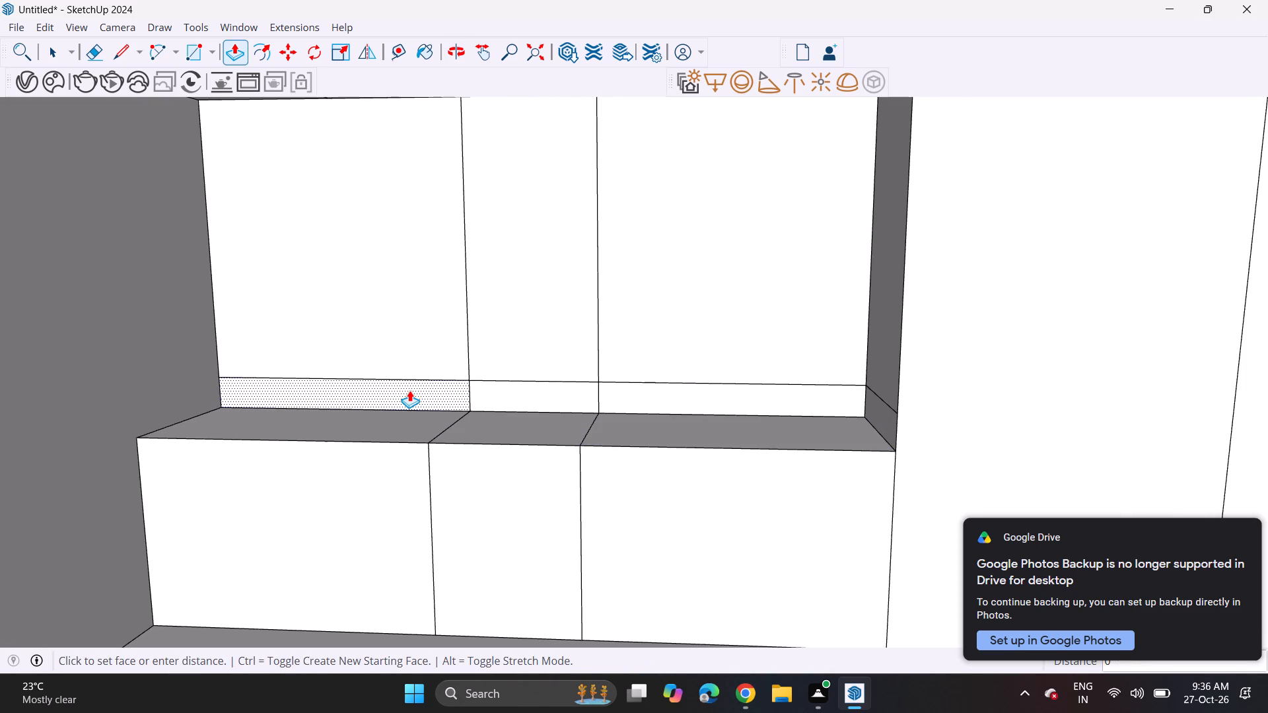
left_click(409, 390)
left_click(407, 469)
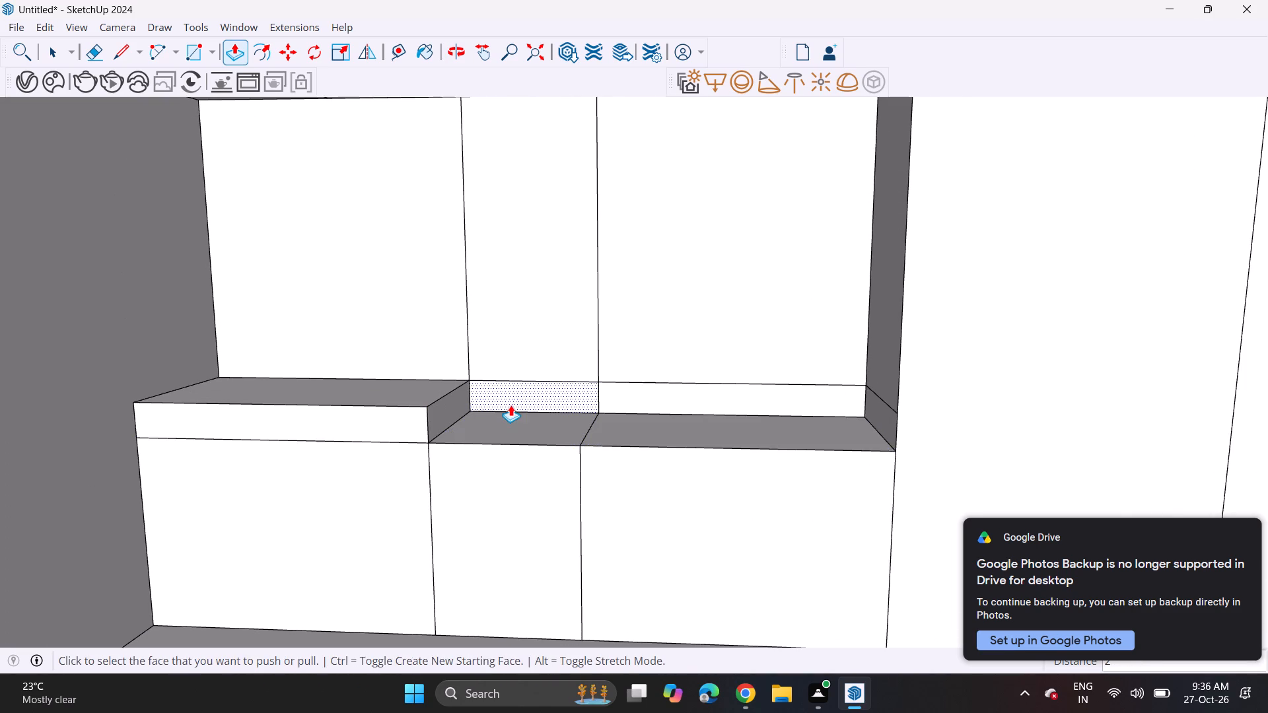
double_click(511, 405)
double_click(645, 407)
Pull the three recessed panels between the thin strip and the upper cabinets out 2', flush with the tall units.
double_click(647, 338)
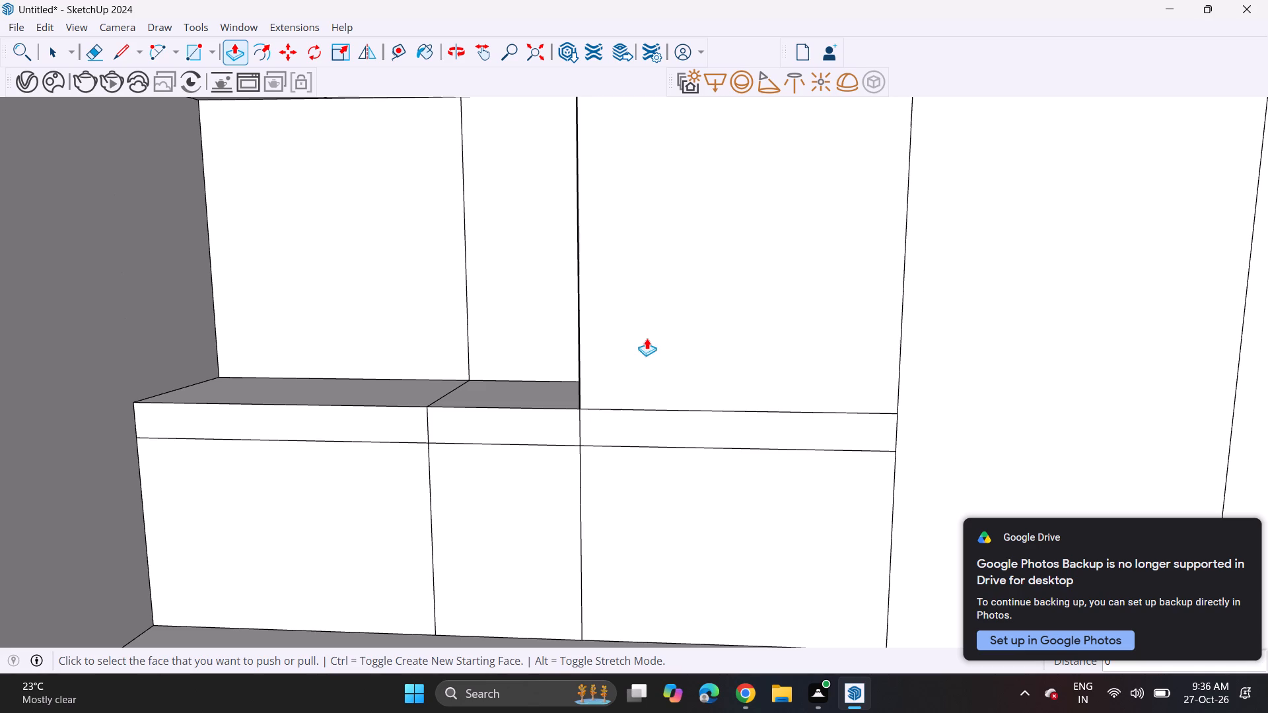
double_click(533, 332)
double_click(407, 334)
Copy the narrow bay's top edge 4' down to the thin strip and divide the distance into four equal shelf spaces.
scroll(407, 334, "down", 7)
scroll(411, 345, "up", 1)
scroll(413, 347, "down", 1)
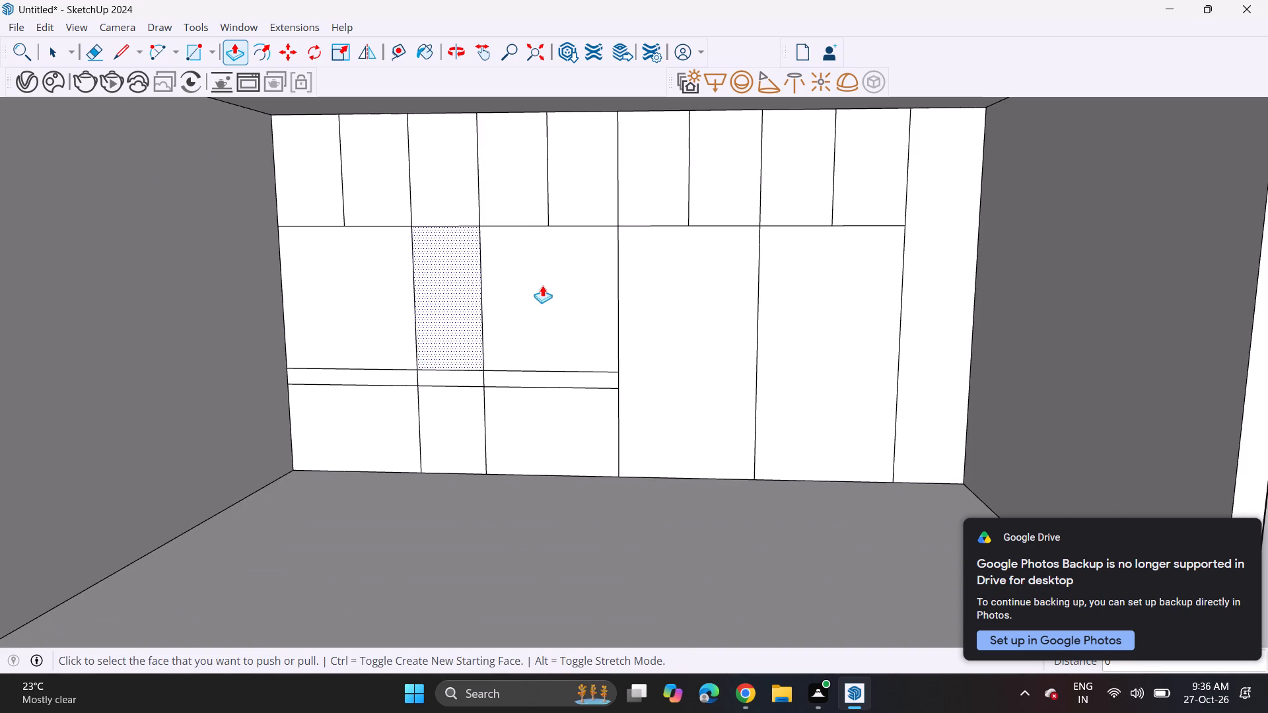
middle_click_drag(559, 375, 568, 411, "shift")
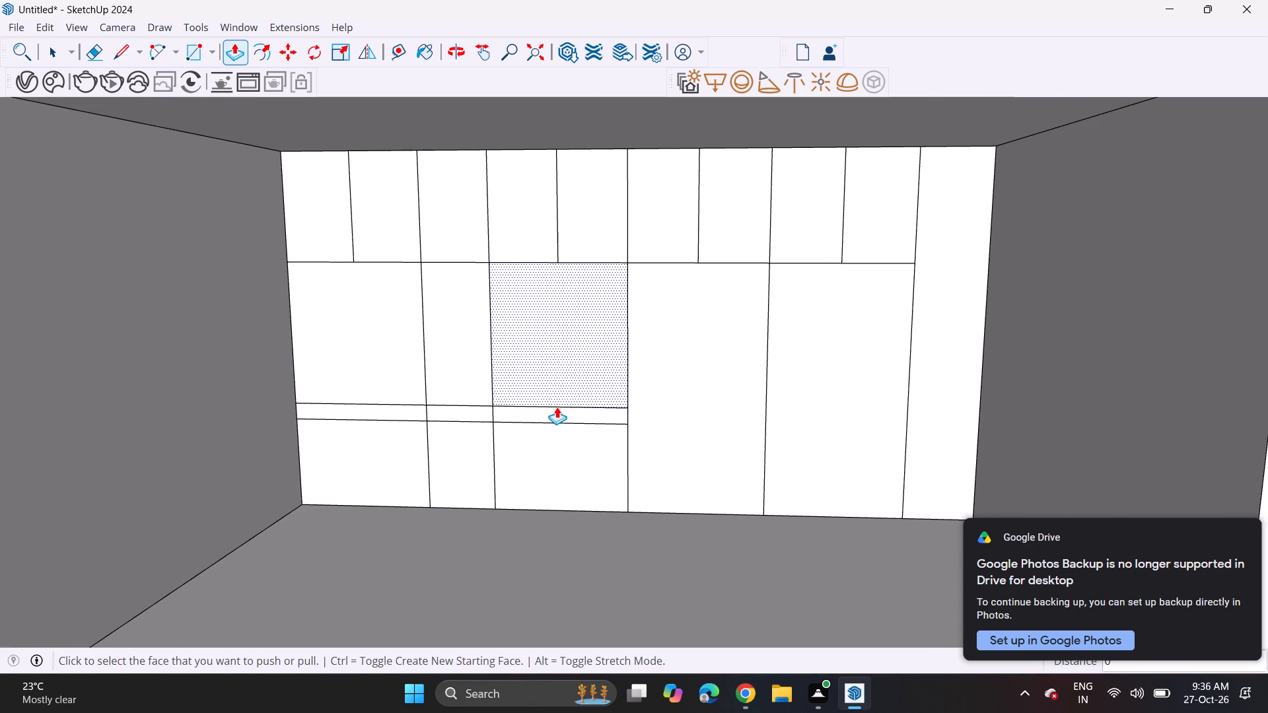
key("space")
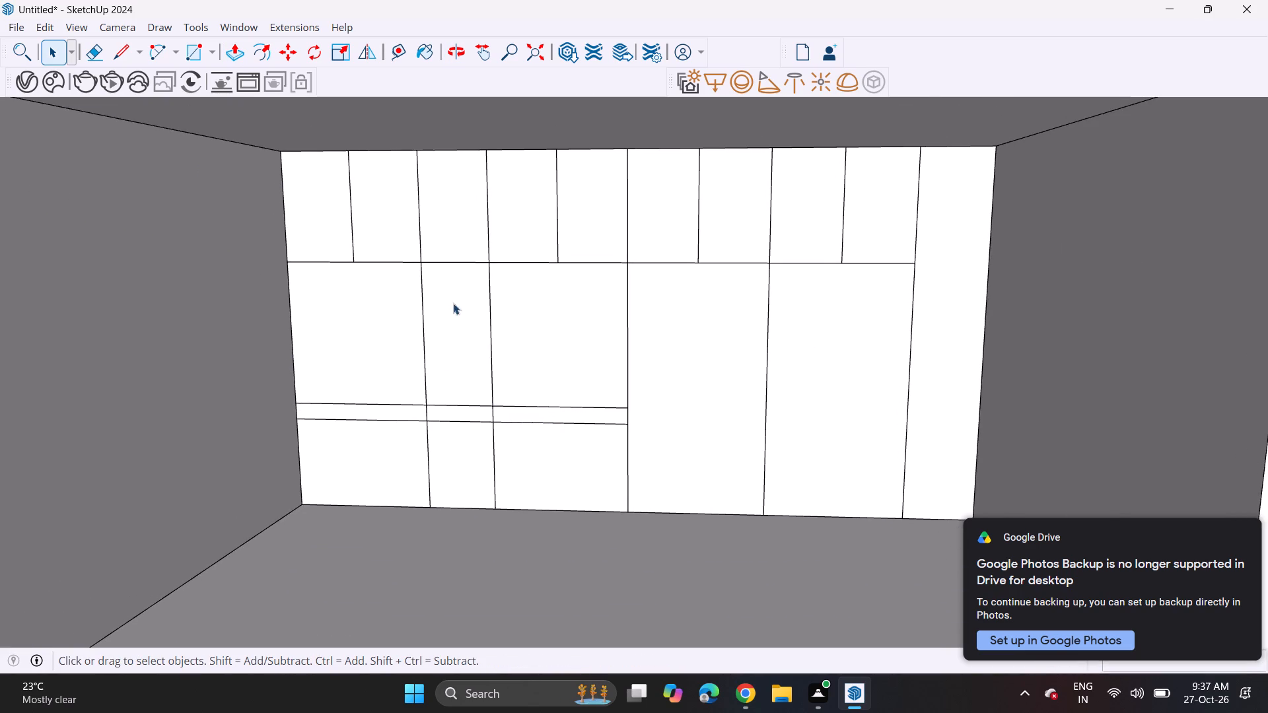
left_click(444, 267)
left_click(459, 263)
key("m")
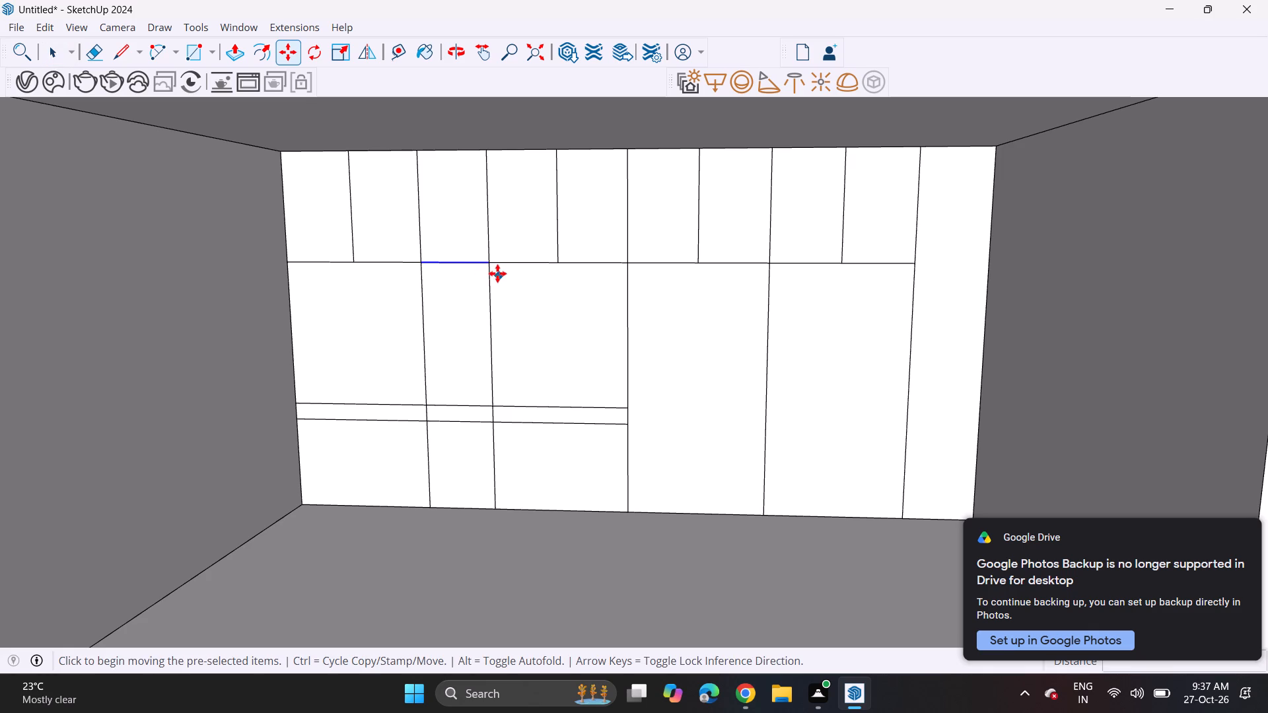
left_click(491, 261)
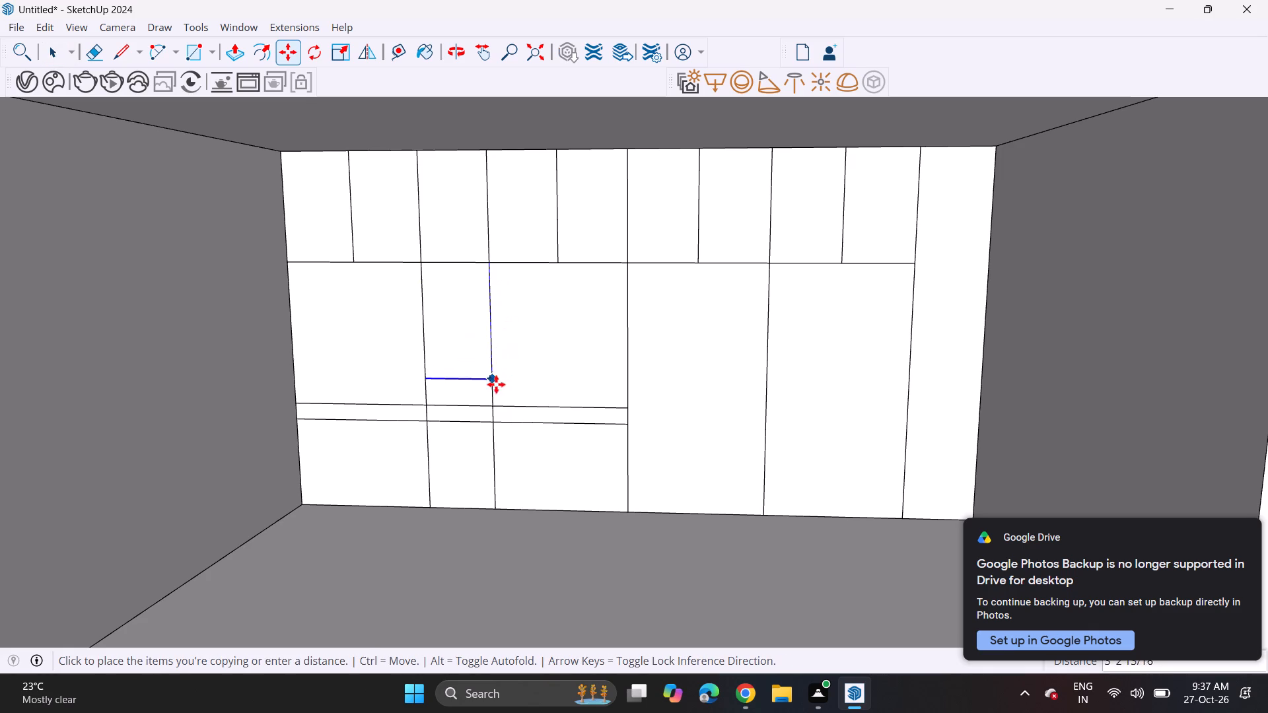
left_click(490, 400)
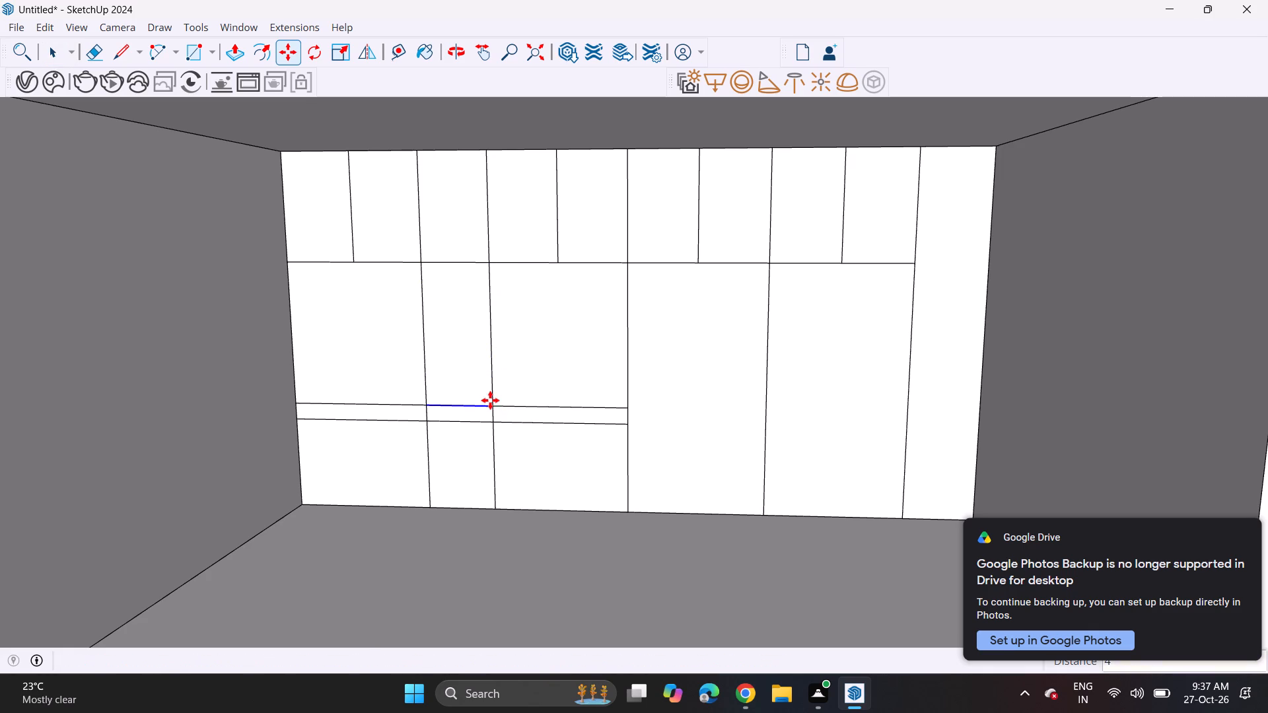
key("slash")
key("4")
key("Return")
key("space")
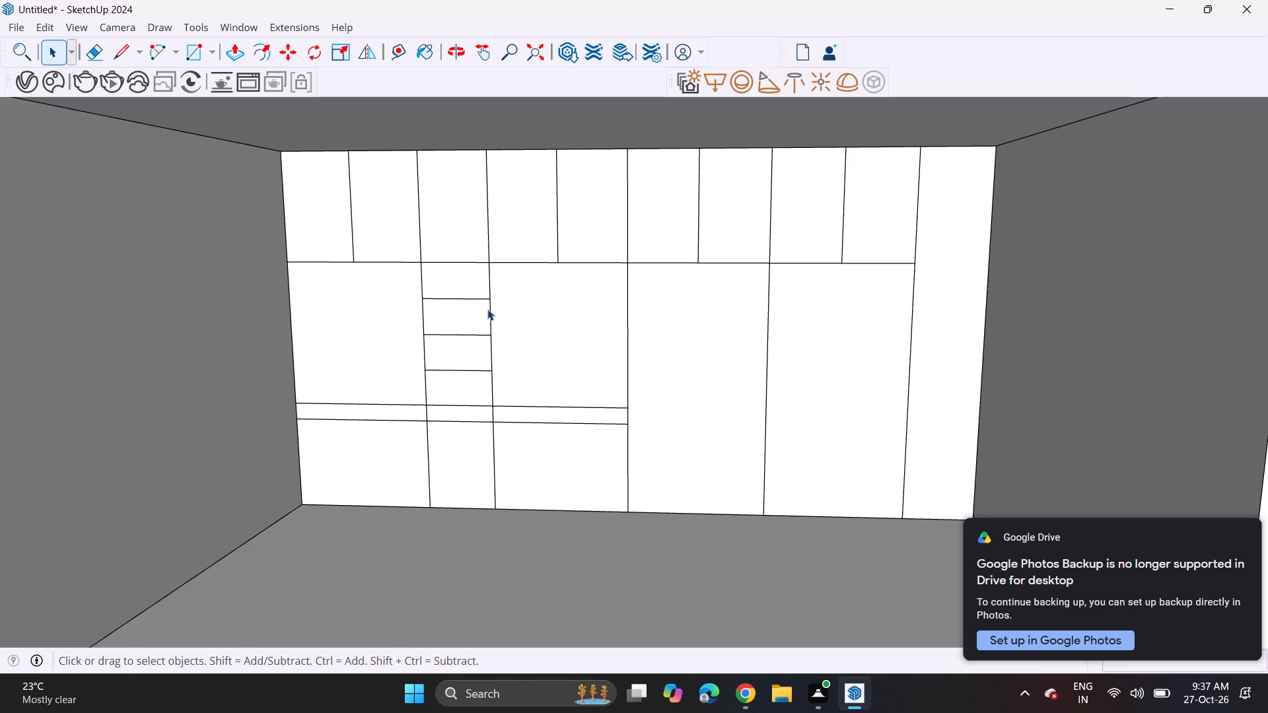
Copy the narrow bay's uppermost shelf line 2' up into the upper panel above it.
left_click(482, 301)
key("m")
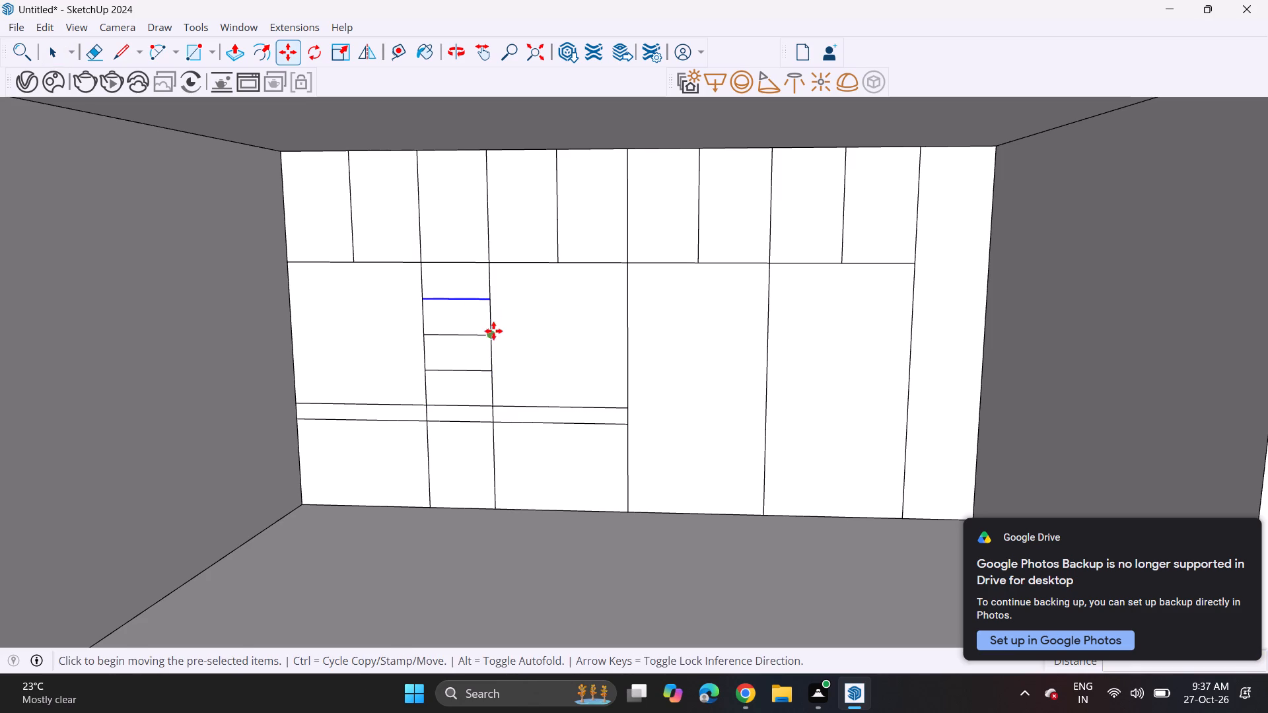
left_click(491, 338)
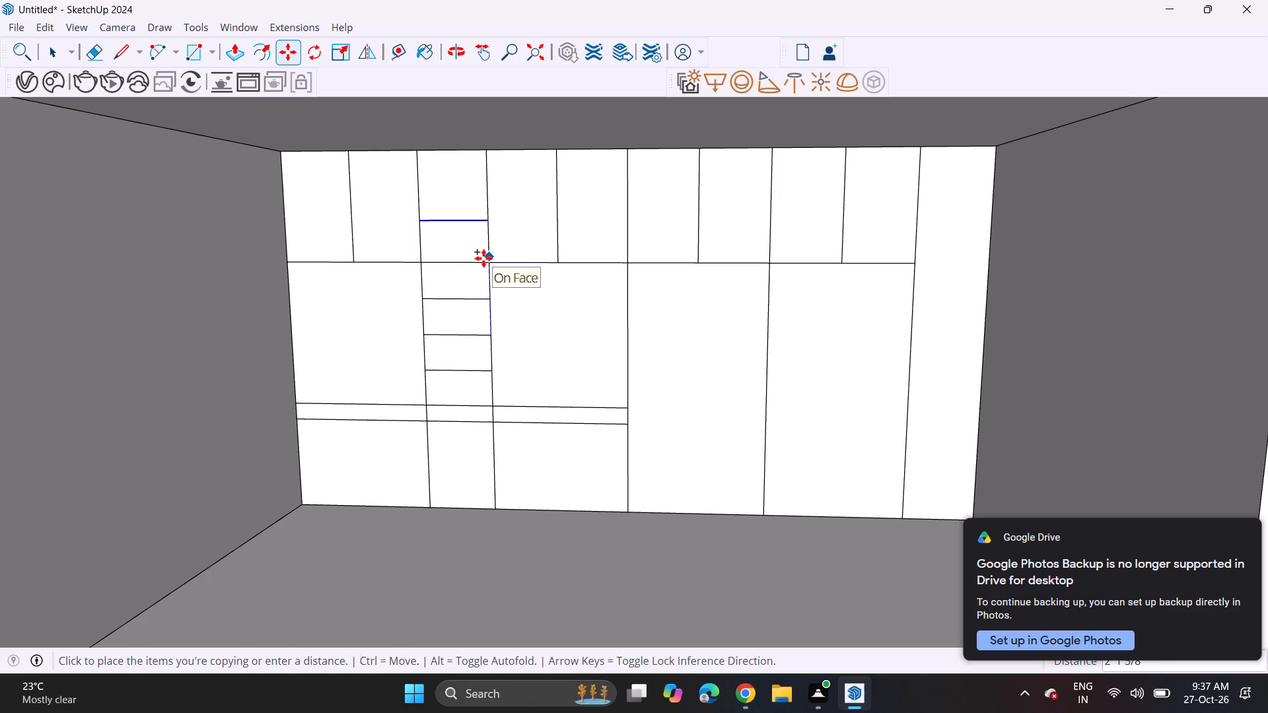
left_click(487, 260)
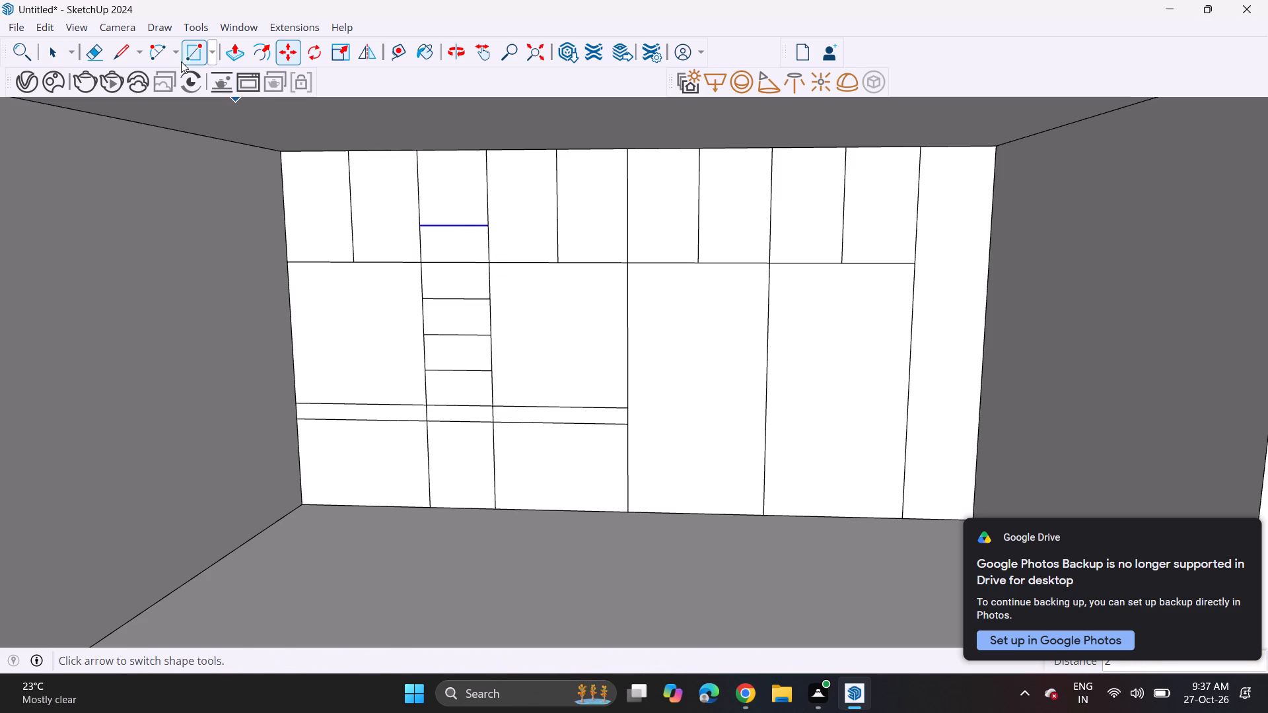
Draw a half-circle arch about 11 7/16" high on the copied line in the upper panel, and delete that straight line.
left_click(154, 53)
left_click(423, 230)
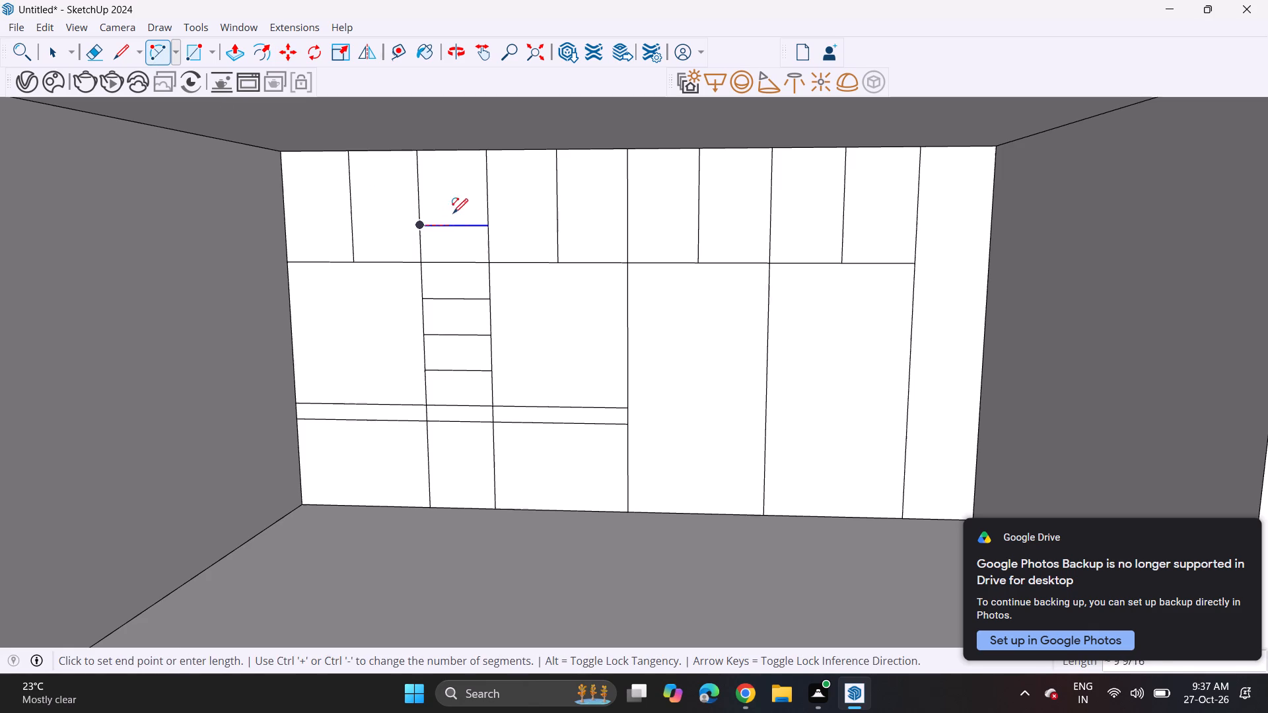
left_click(488, 227)
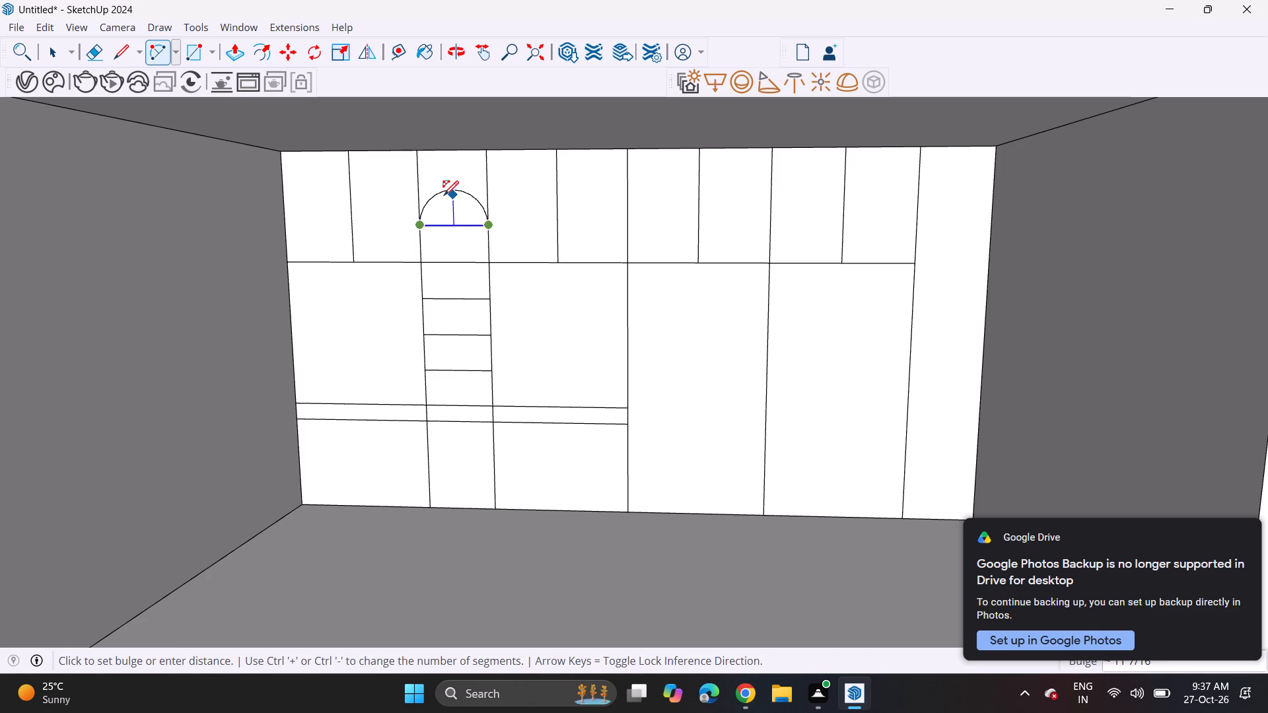
left_click(444, 195)
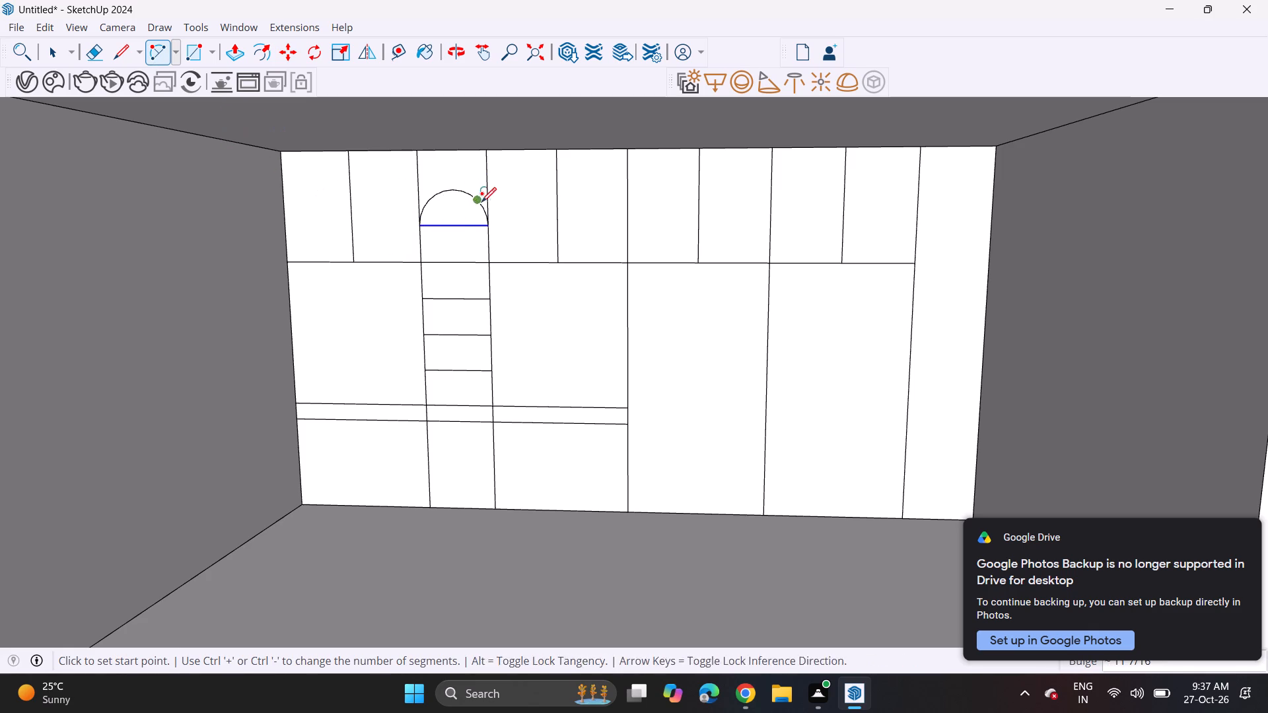
key("space")
key("Delete")
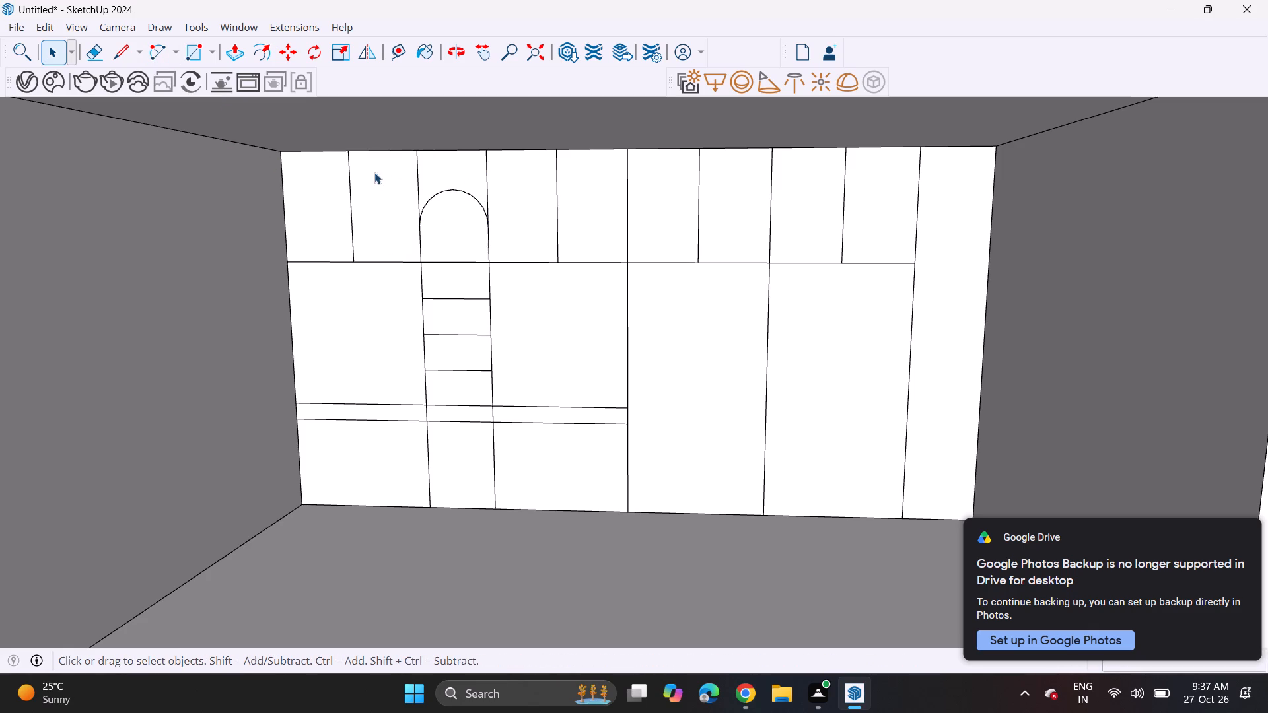
Offset the arched panel and the four shelf compartments below it inward by about 15/16".
left_click(265, 54)
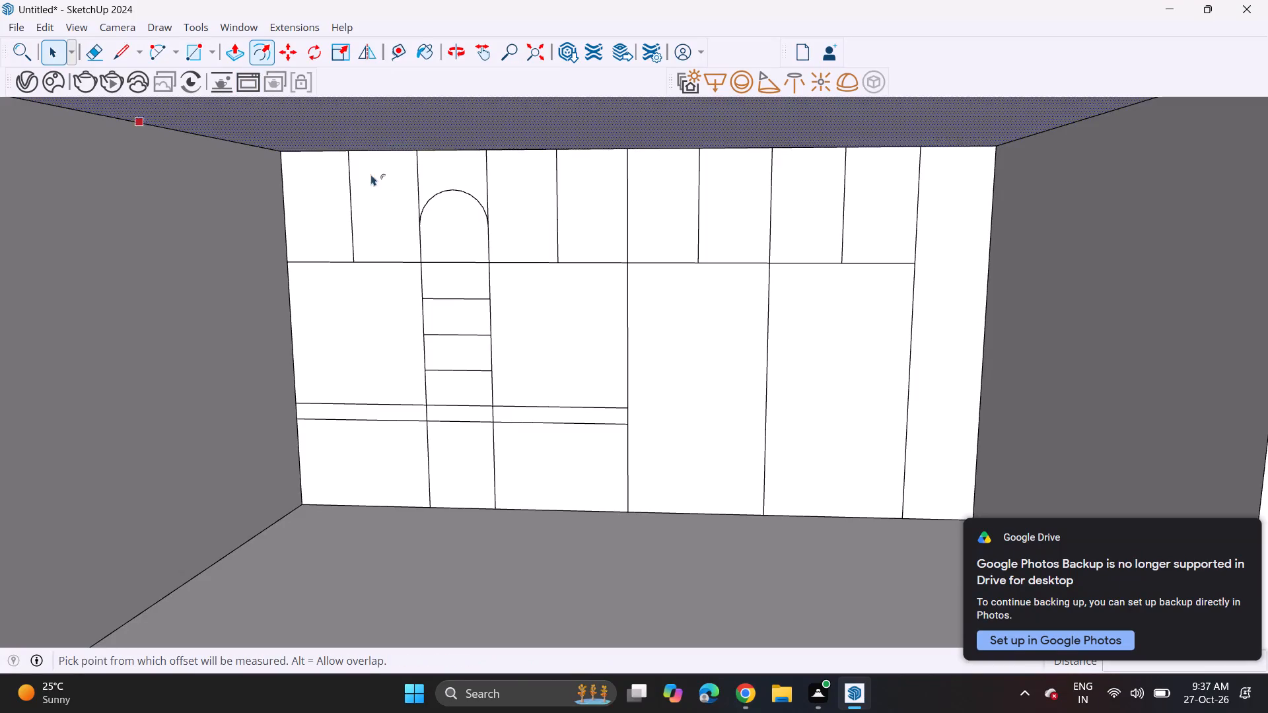
left_click(427, 226)
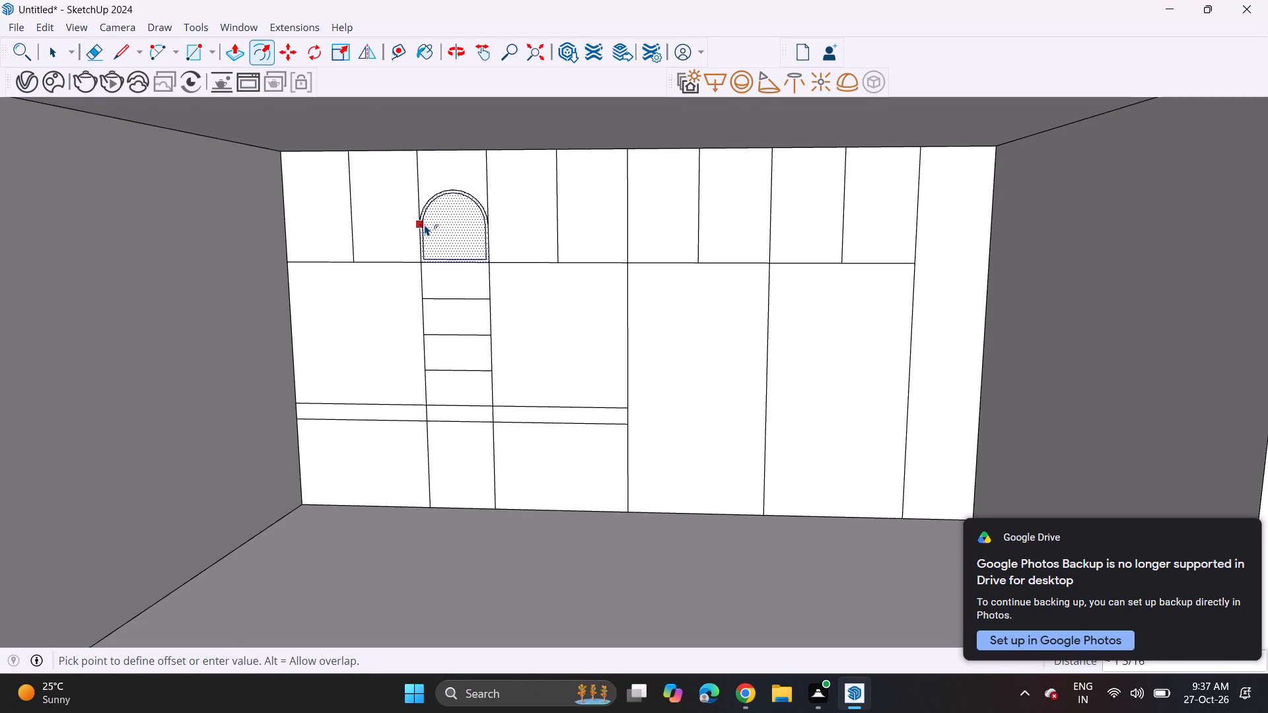
left_click(423, 224)
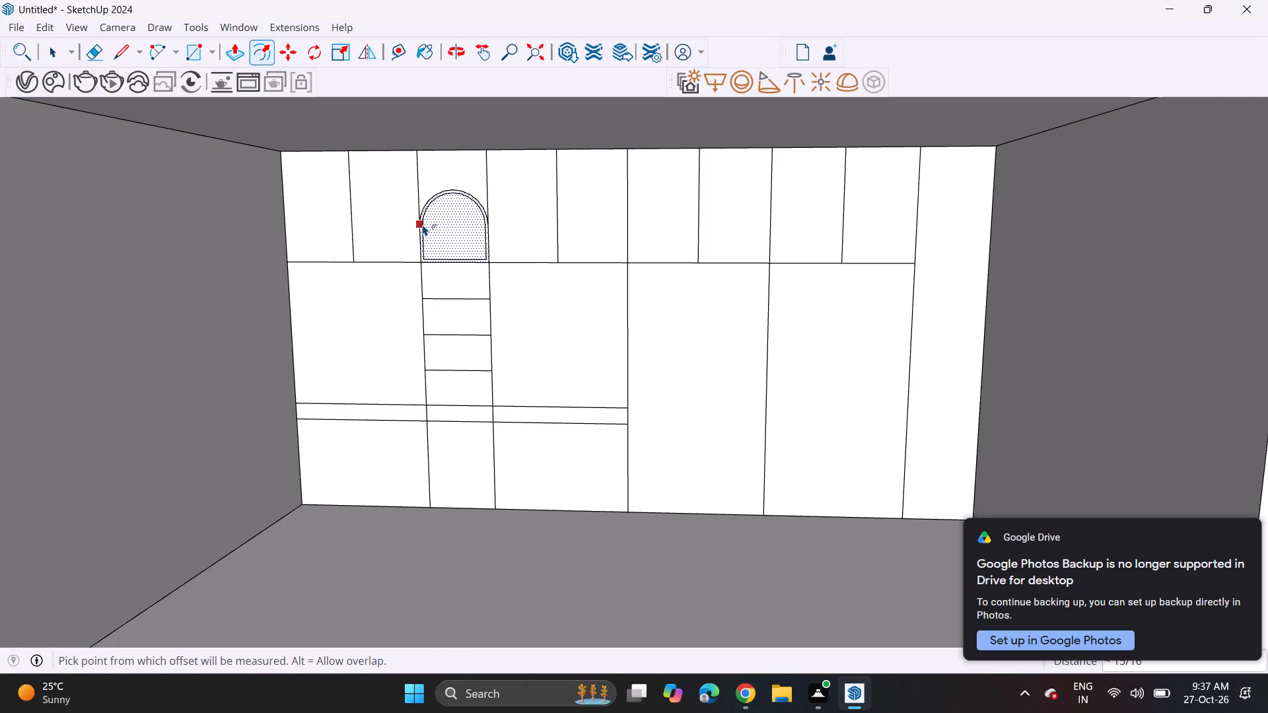
double_click(427, 275)
double_click(427, 310)
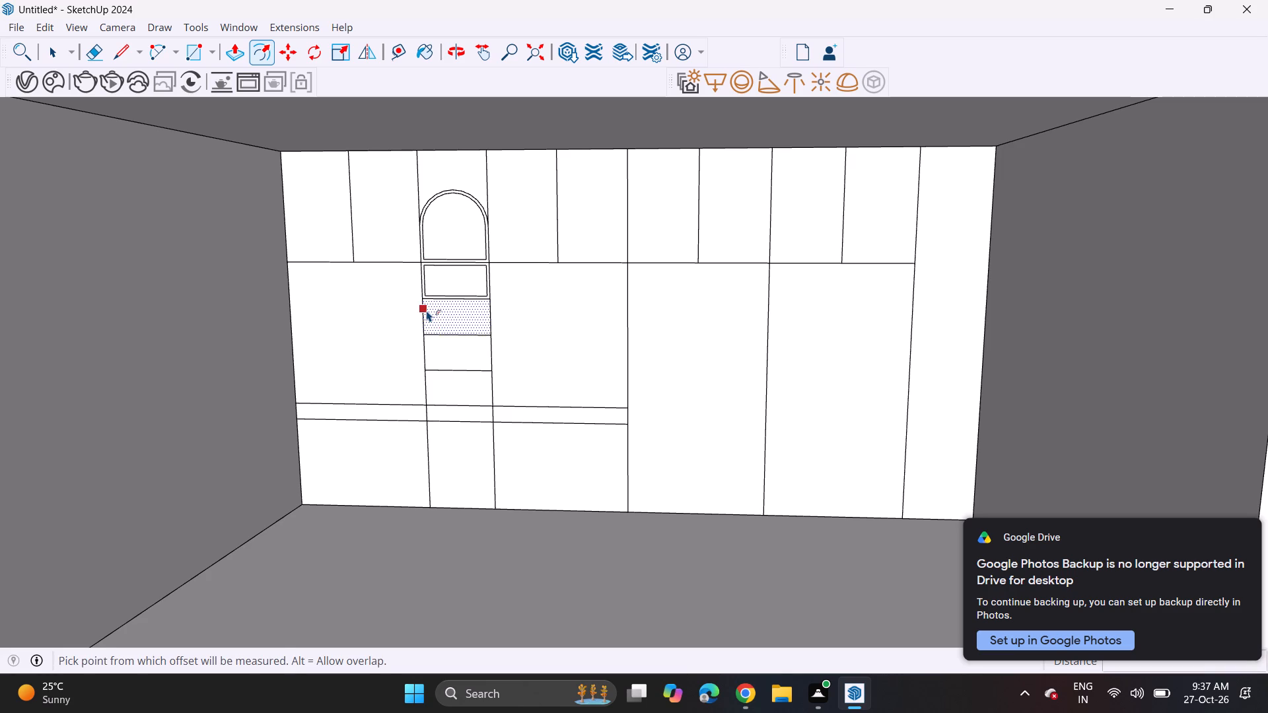
double_click(429, 343)
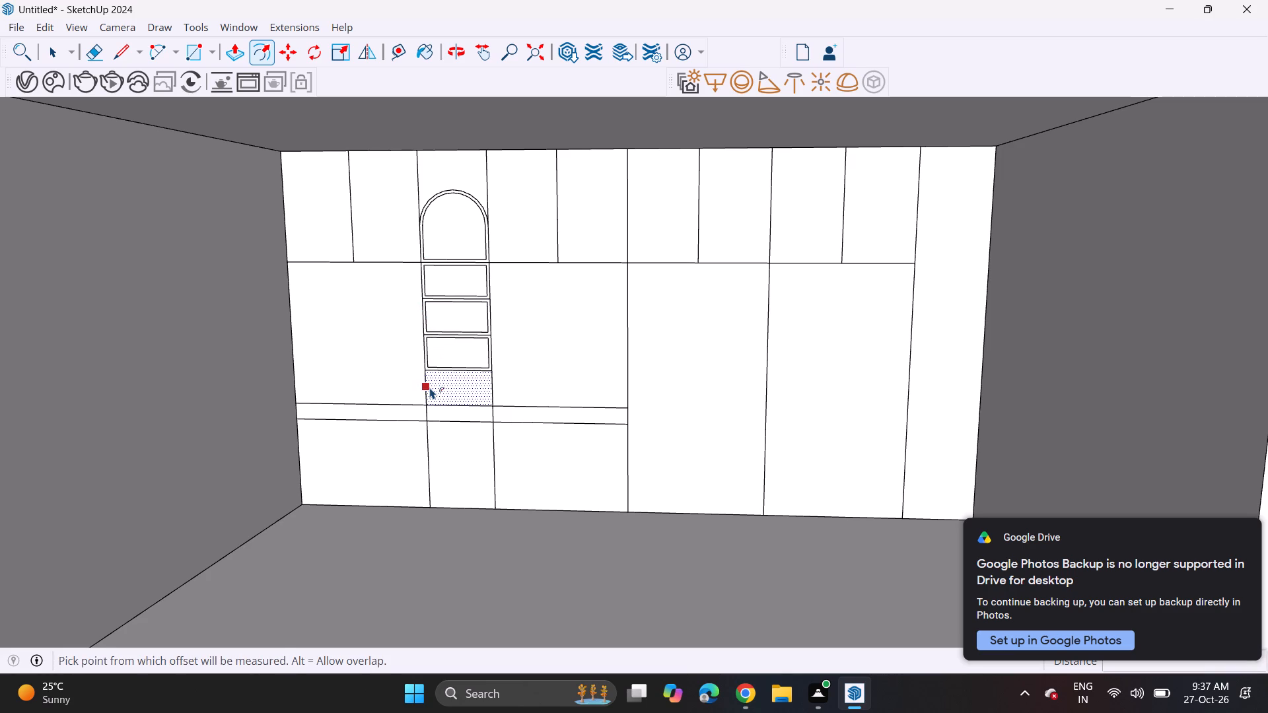
left_click(430, 388)
left_click(430, 388)
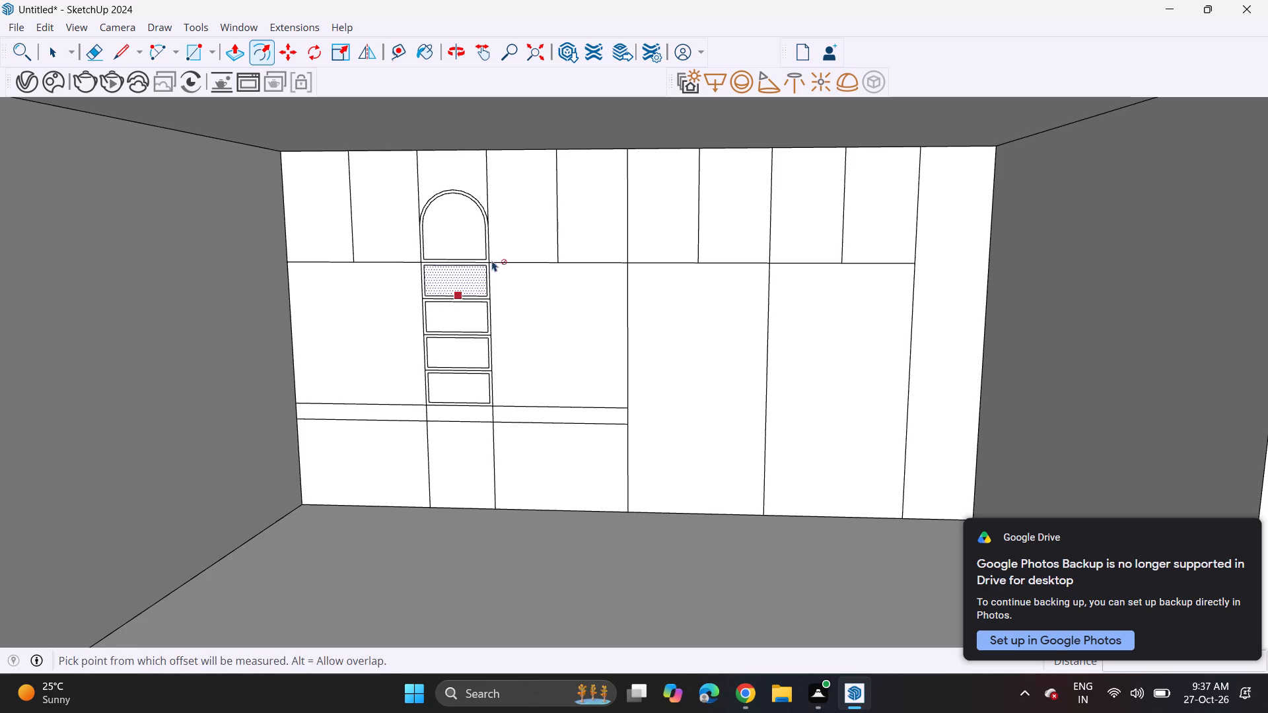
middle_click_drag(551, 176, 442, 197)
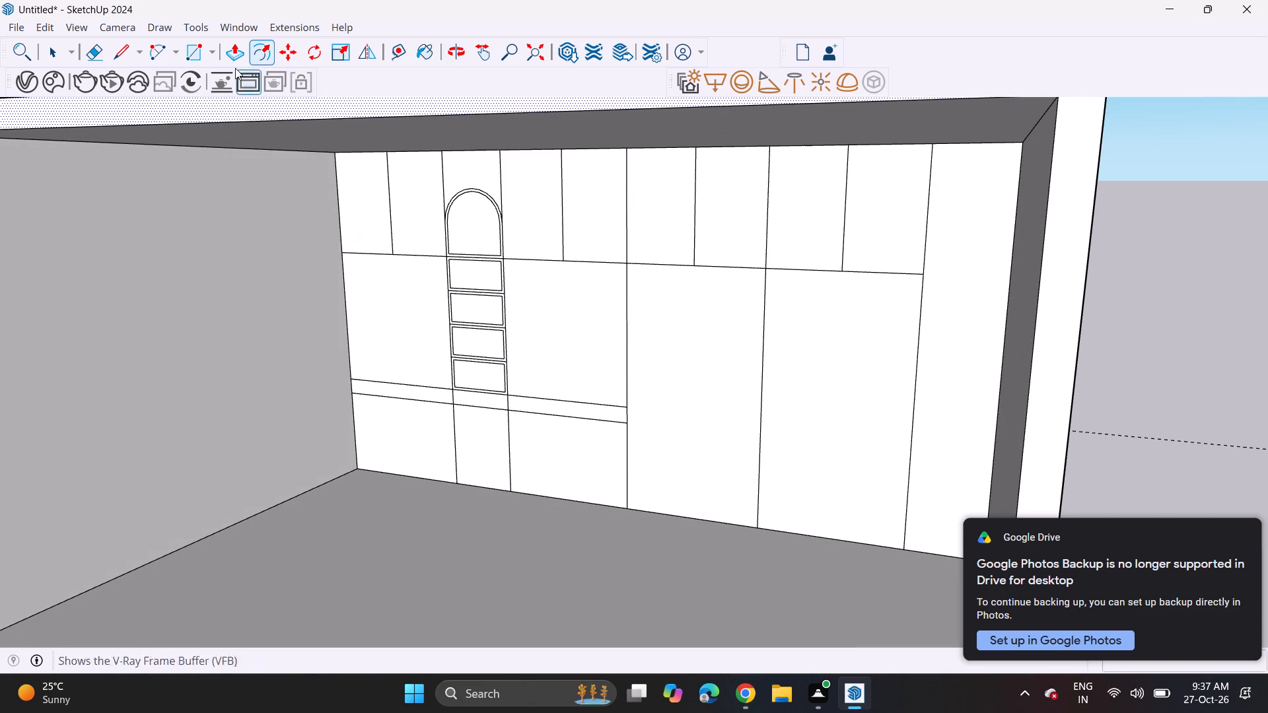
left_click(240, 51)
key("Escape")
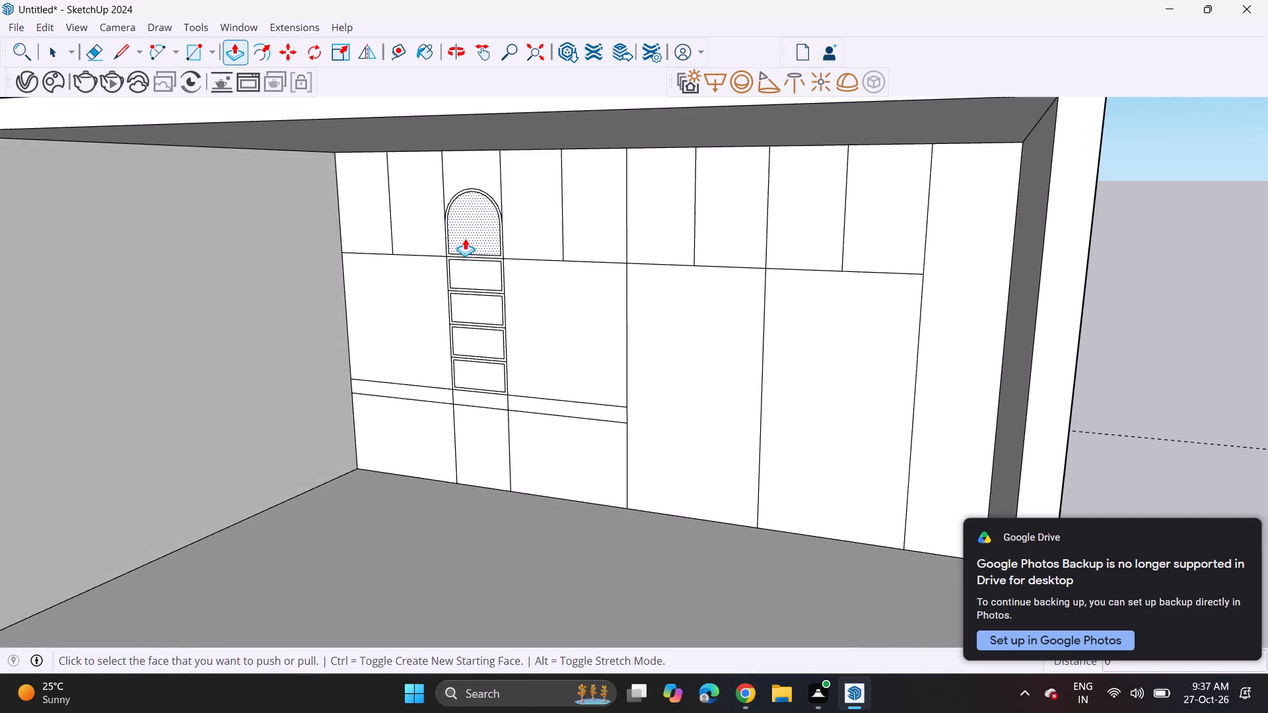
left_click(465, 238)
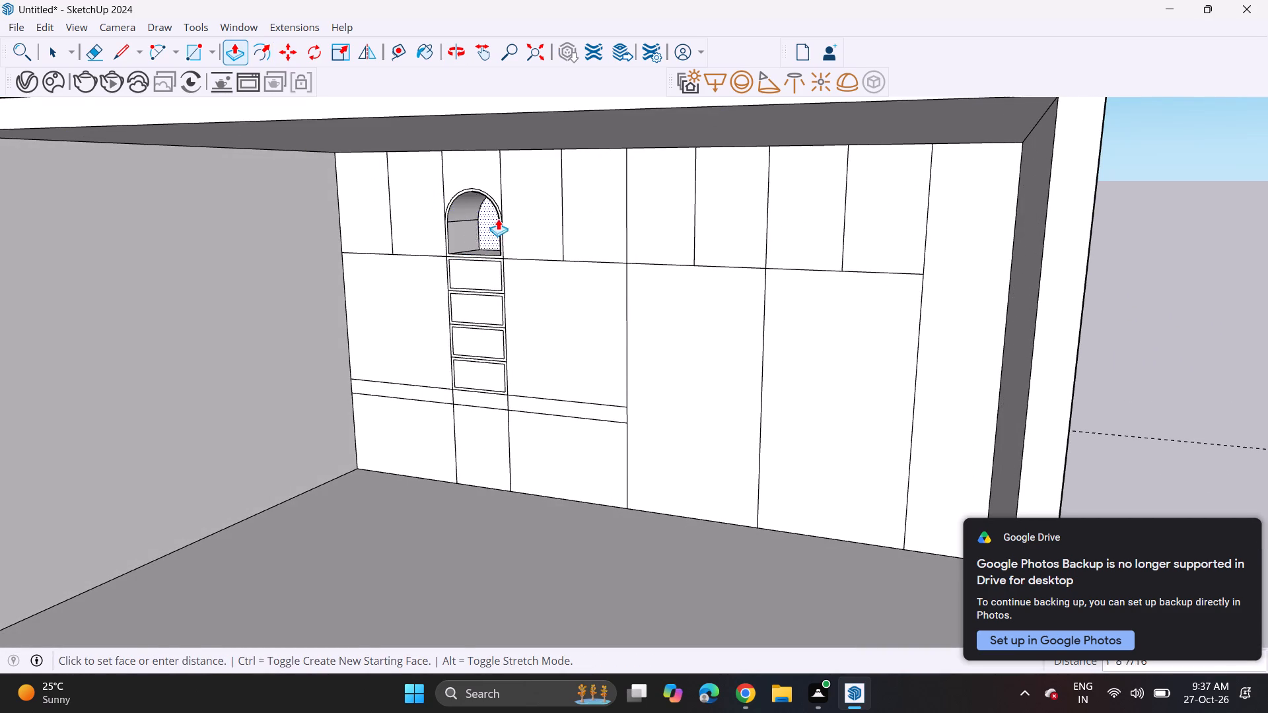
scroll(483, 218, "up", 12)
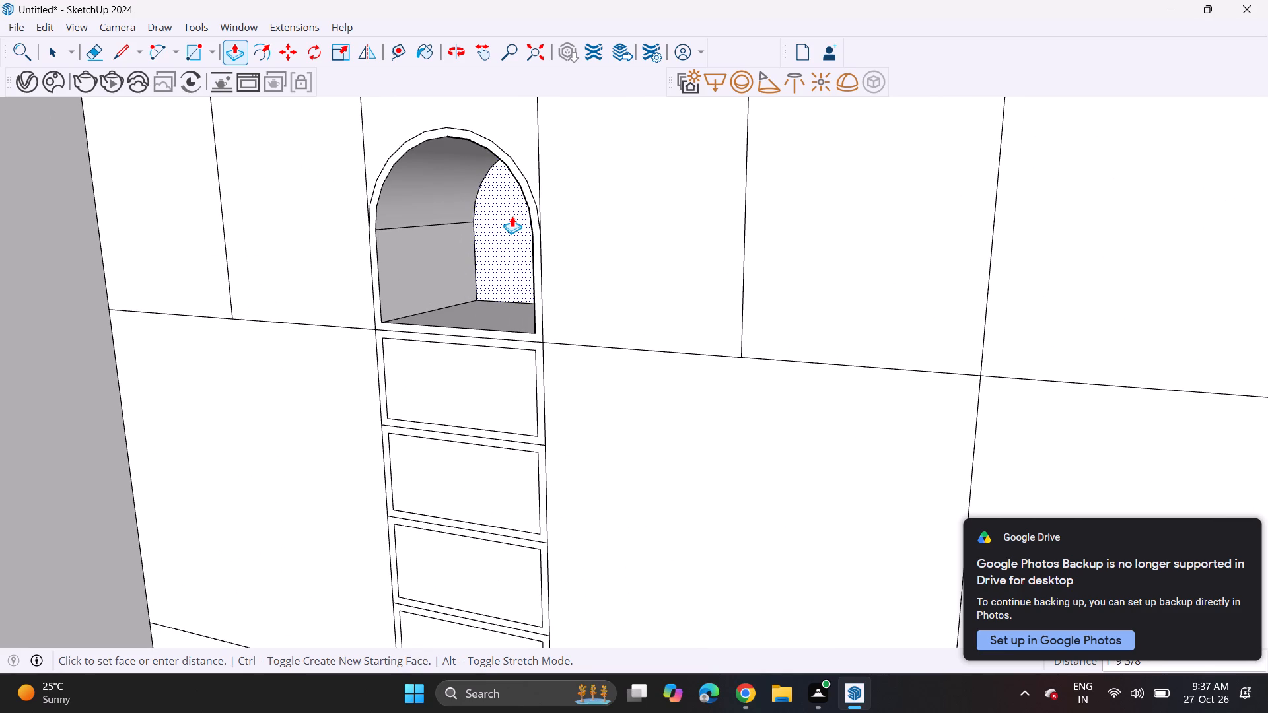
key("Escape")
Set the inner arc of the narrow bay's arch to 60 segments.
key("space")
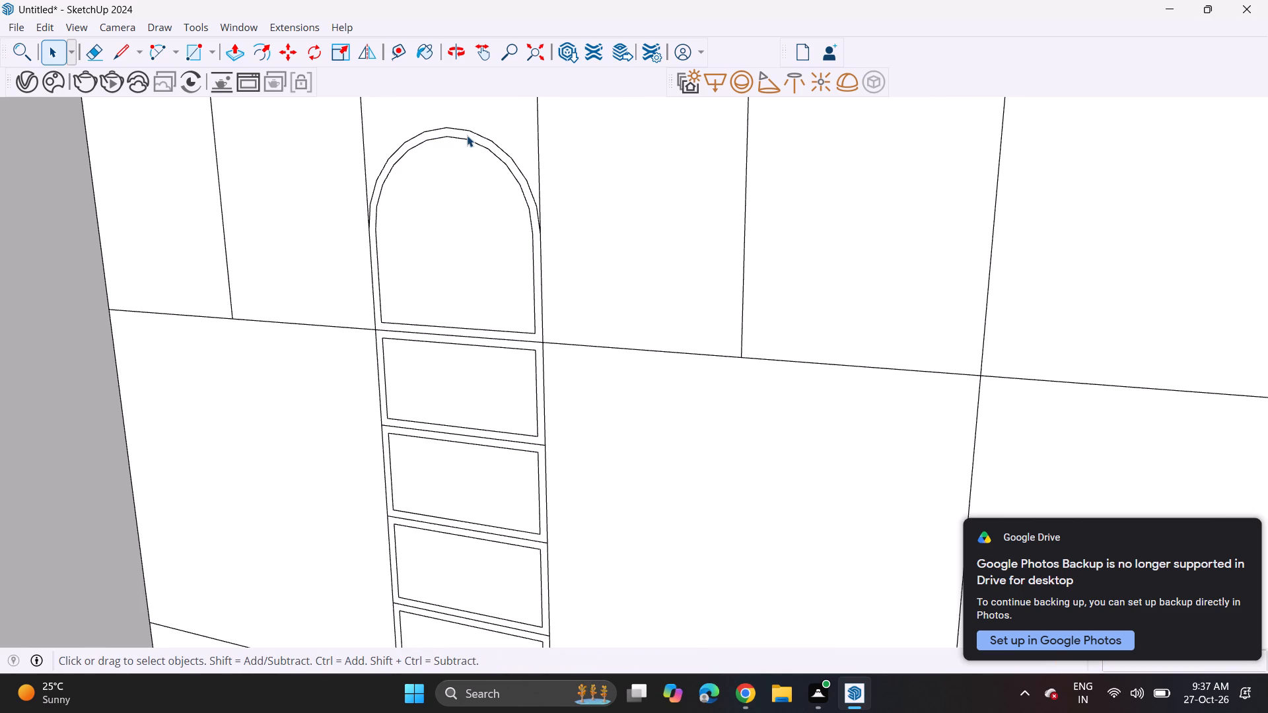
left_click(468, 141)
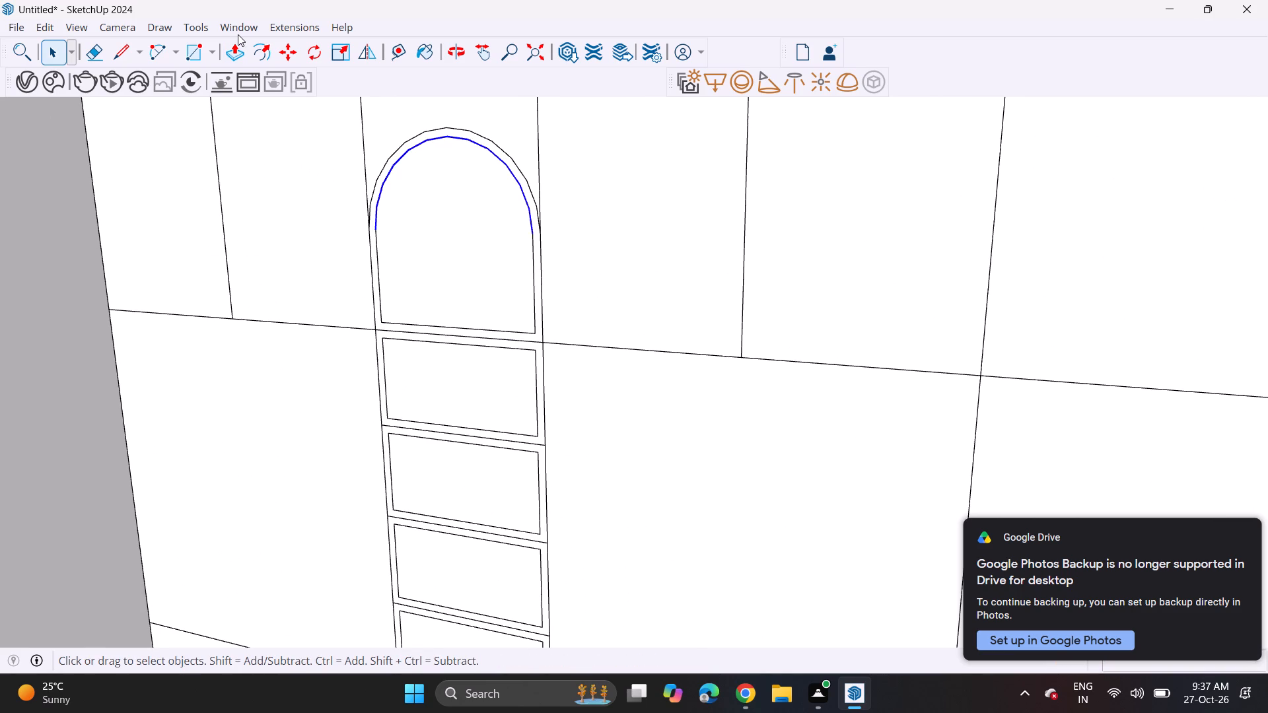
left_click(254, 28)
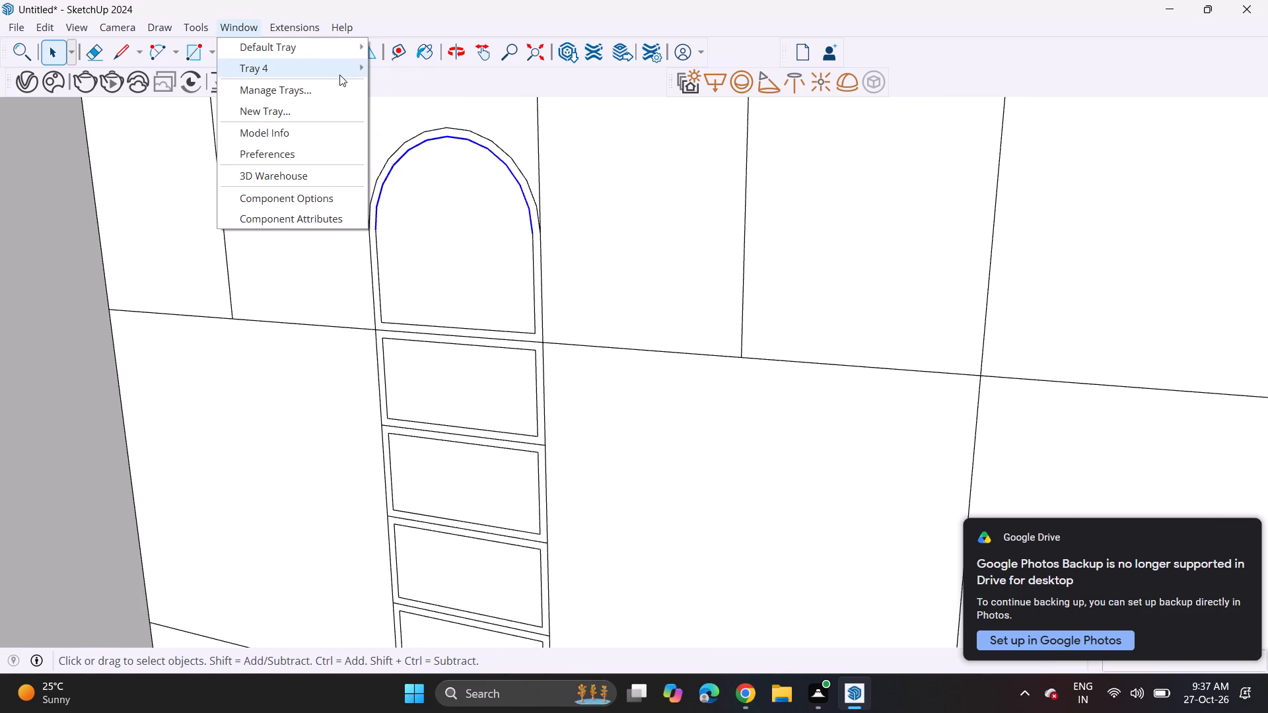
left_click(386, 67)
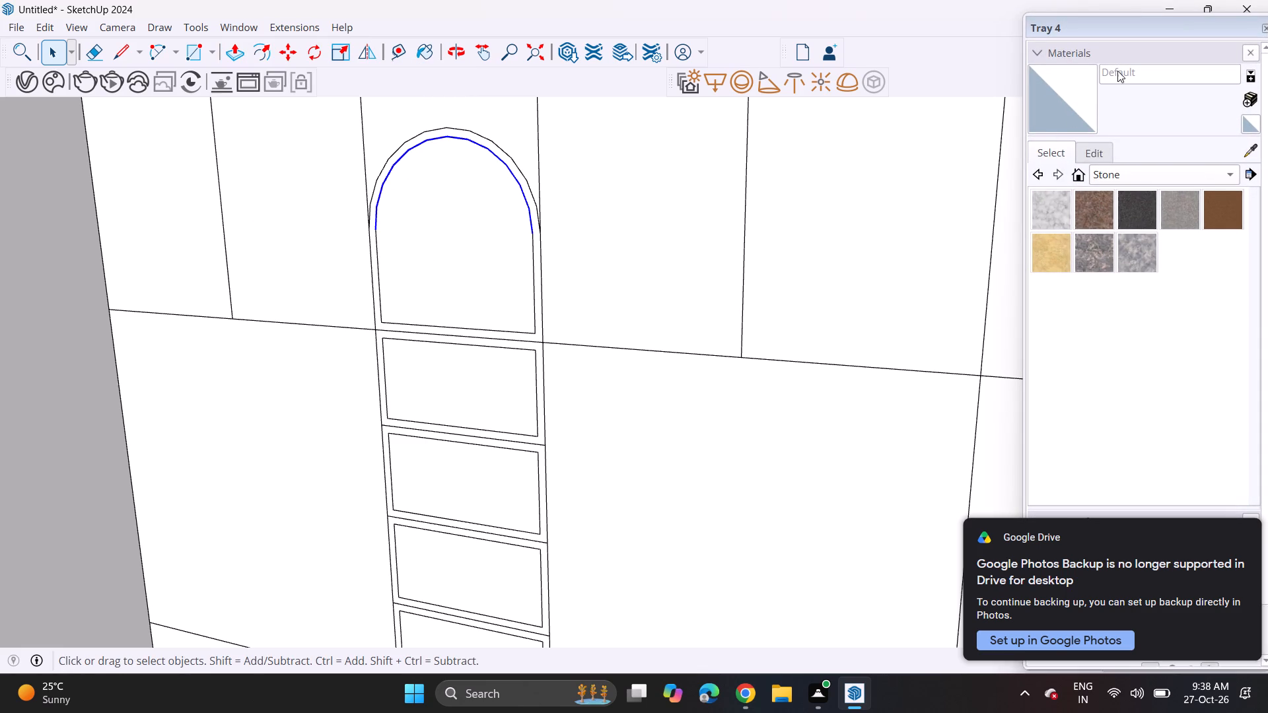
scroll(1093, 89, "up", 11)
left_click(1040, 51)
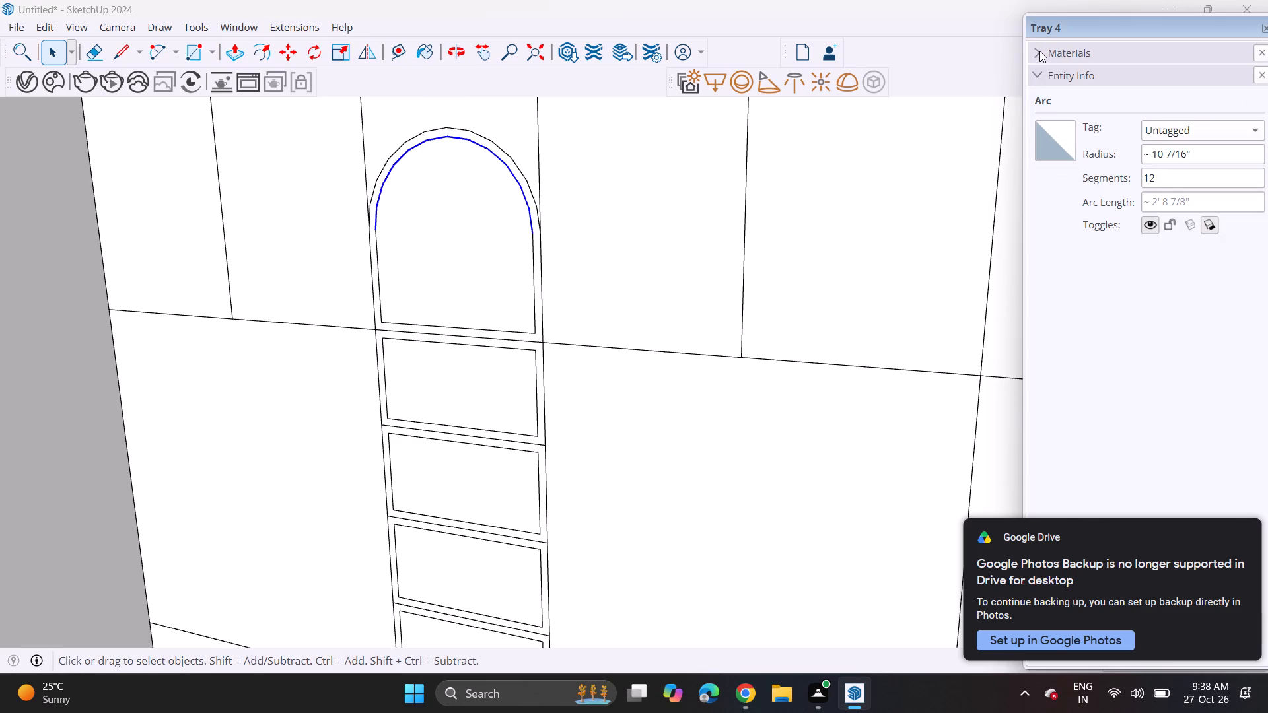
left_click(1168, 183)
key("BackSpace")
key("BackSpace")
key("BackSpace")
type("60")
key("Return")
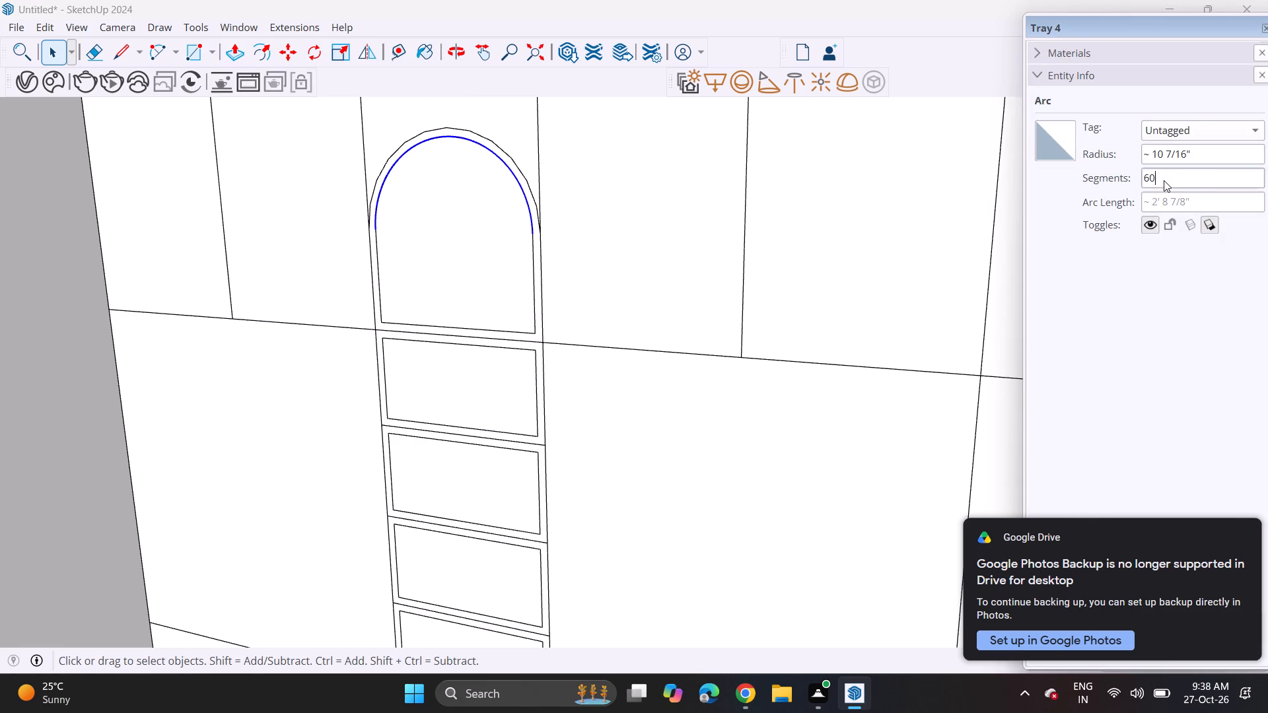
Set the outer arc of the narrow bay's arch to 60 segments.
left_click(521, 172)
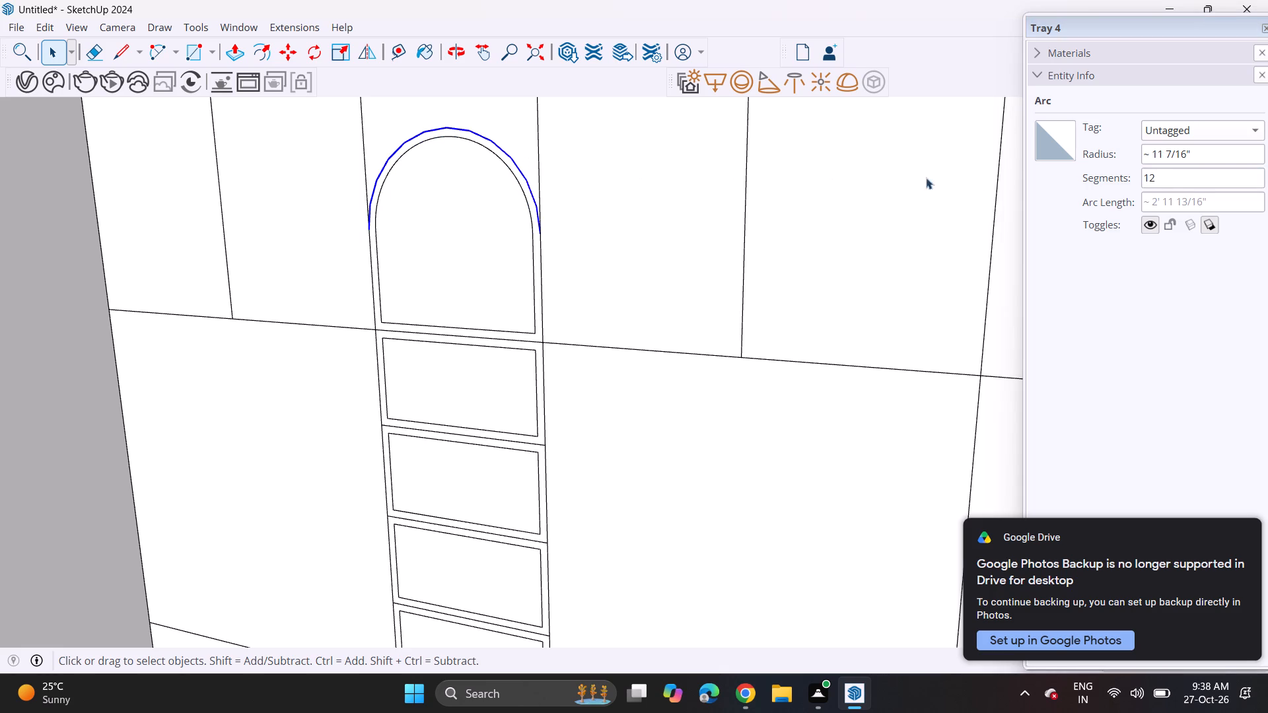
left_click(1170, 184)
key("BackSpace")
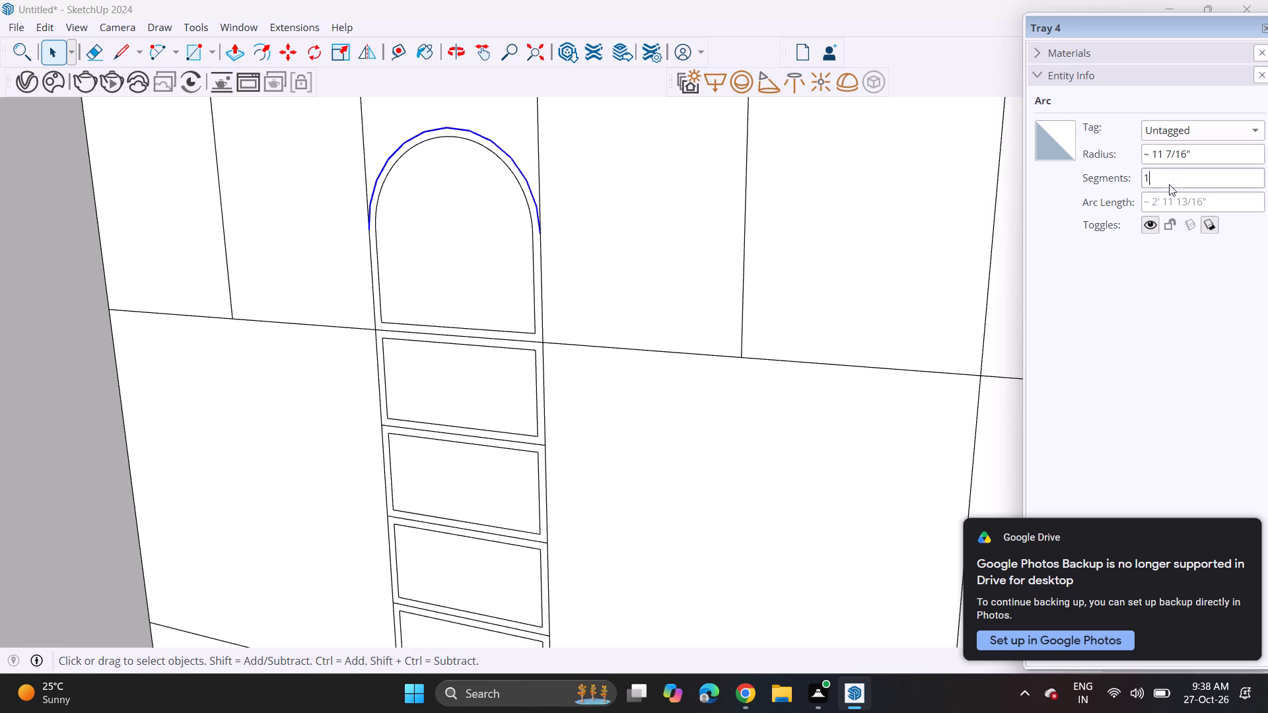
key("BackSpace")
key("BackSpace")
type("60")
key("Return")
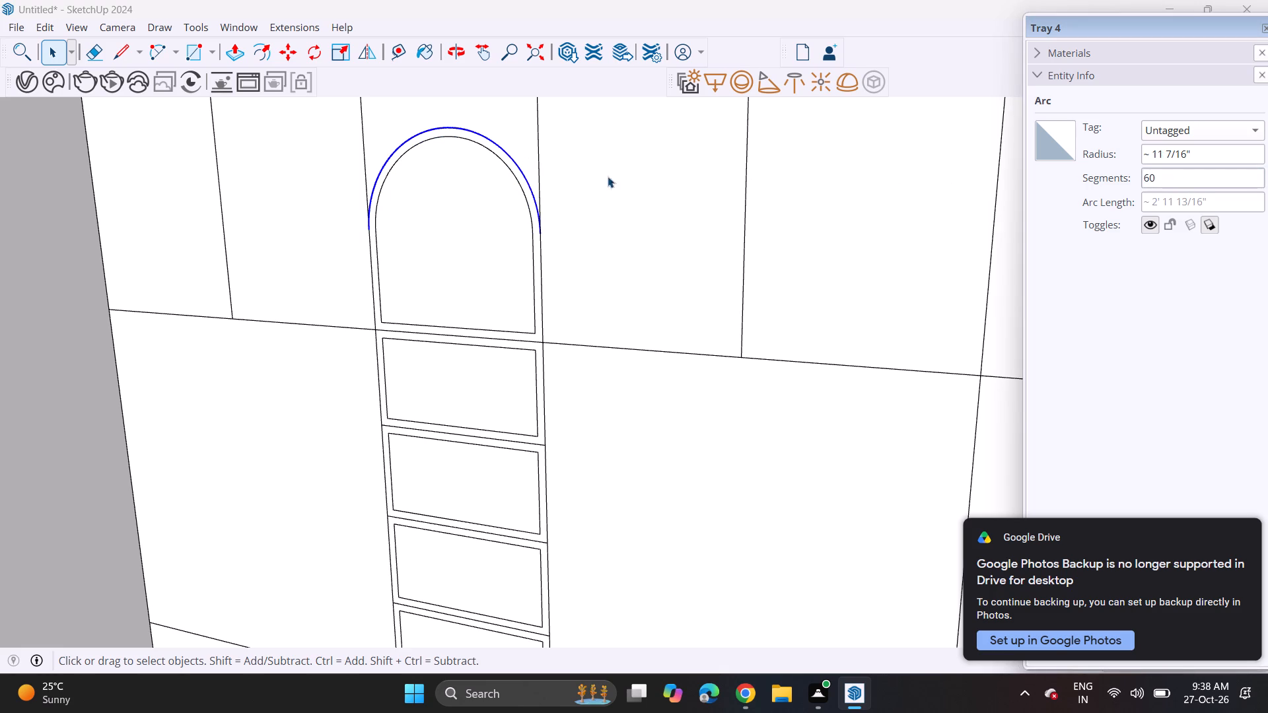
Push the inner arched face and the four inner shelf faces below it back to one common depth, forming open niches.
left_click(233, 50)
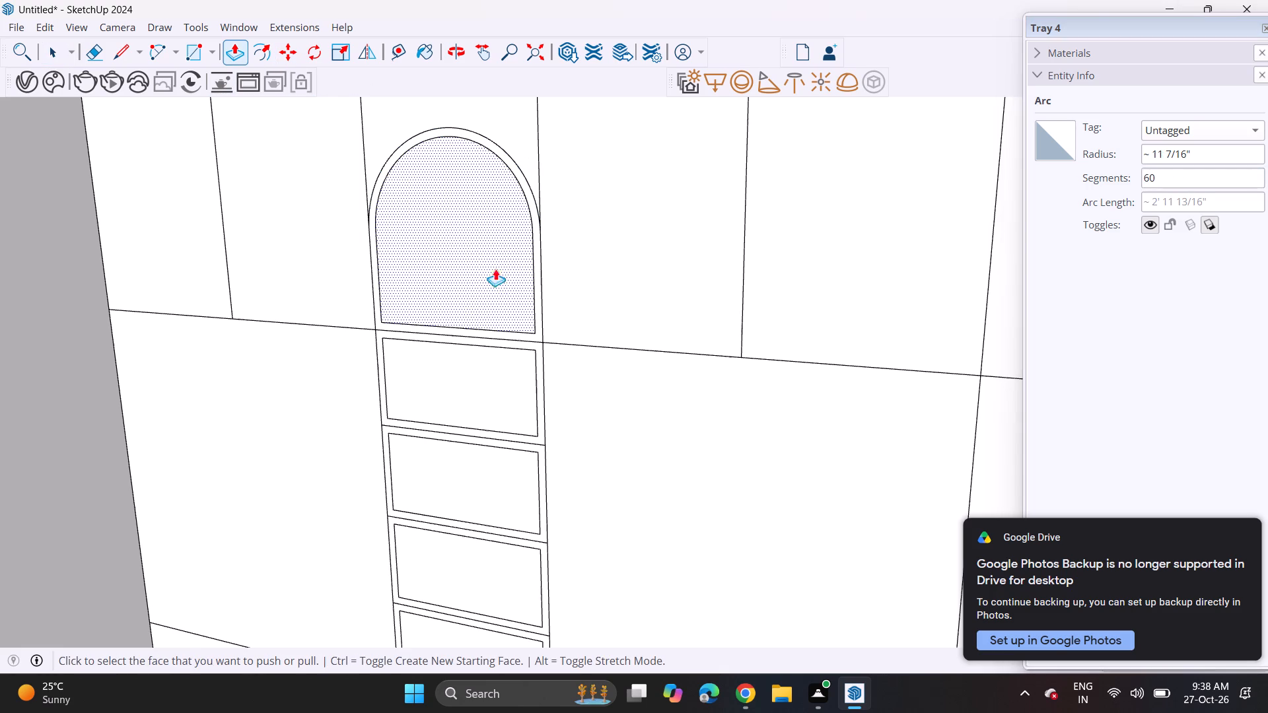
left_click(468, 300)
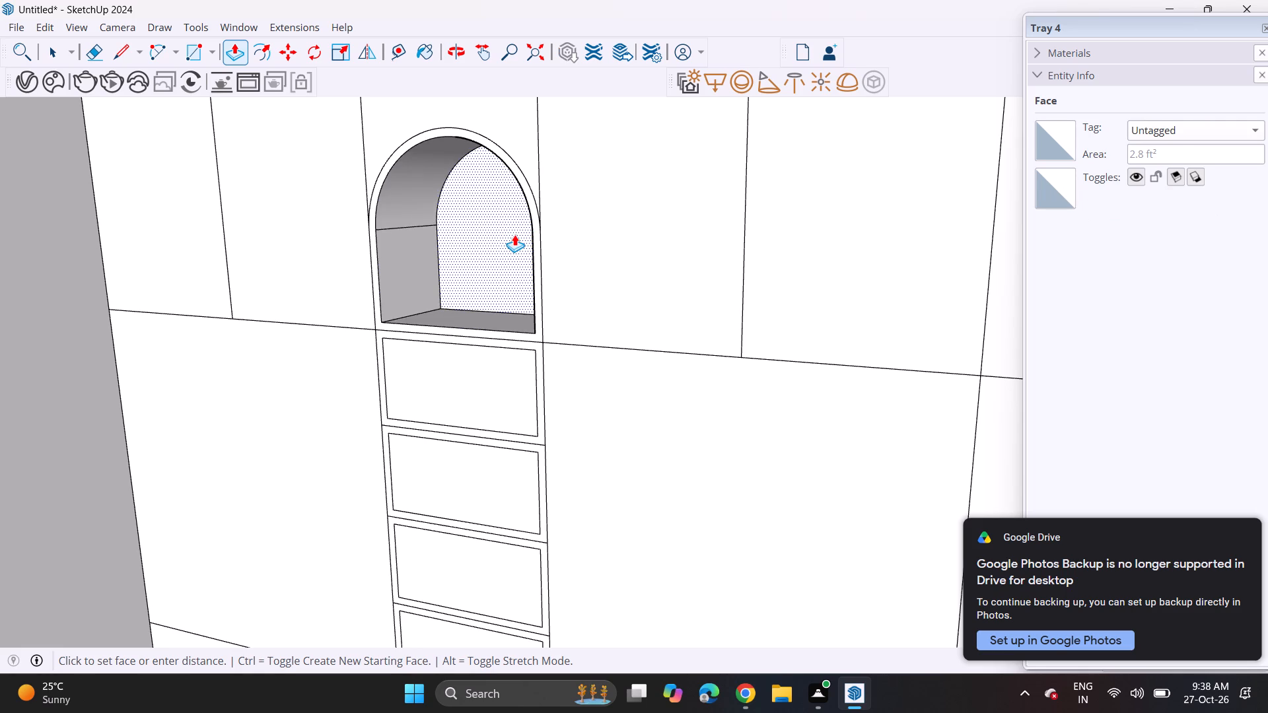
left_click(523, 212)
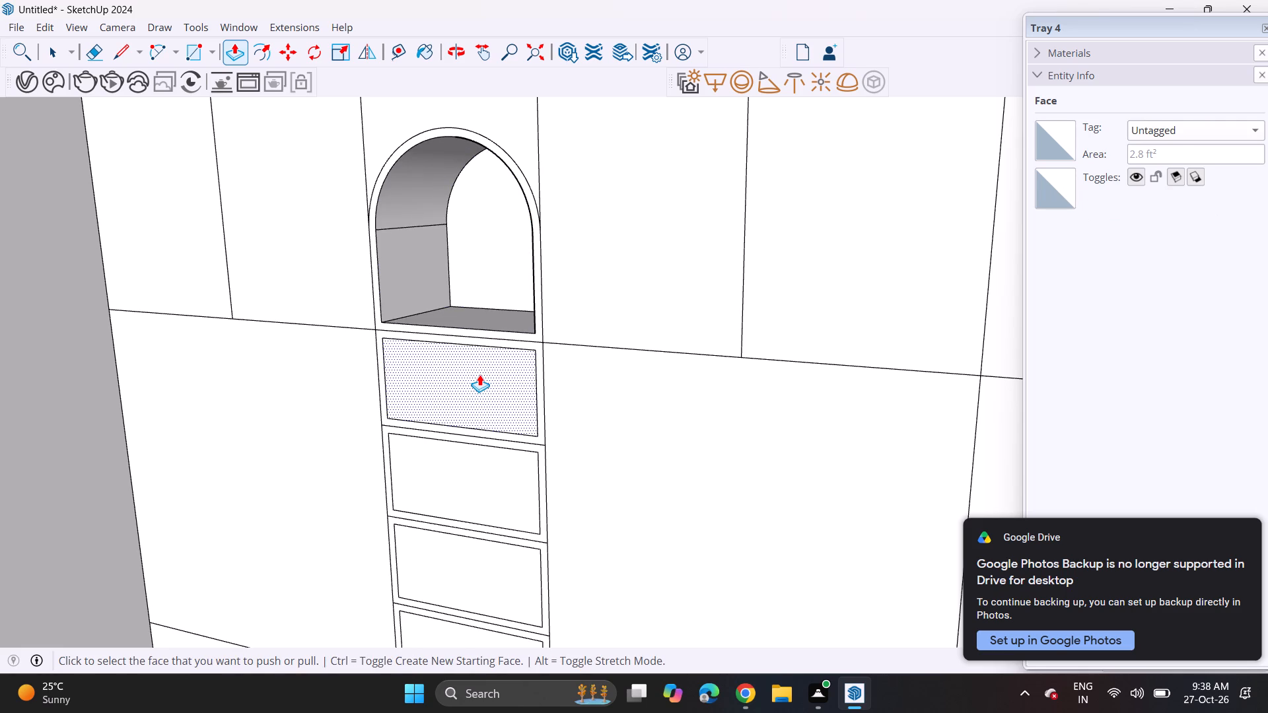
double_click(479, 374)
scroll(479, 374, "down", 5)
middle_click_drag(470, 417, 444, 275, "shift")
double_click(442, 290)
double_click(450, 380)
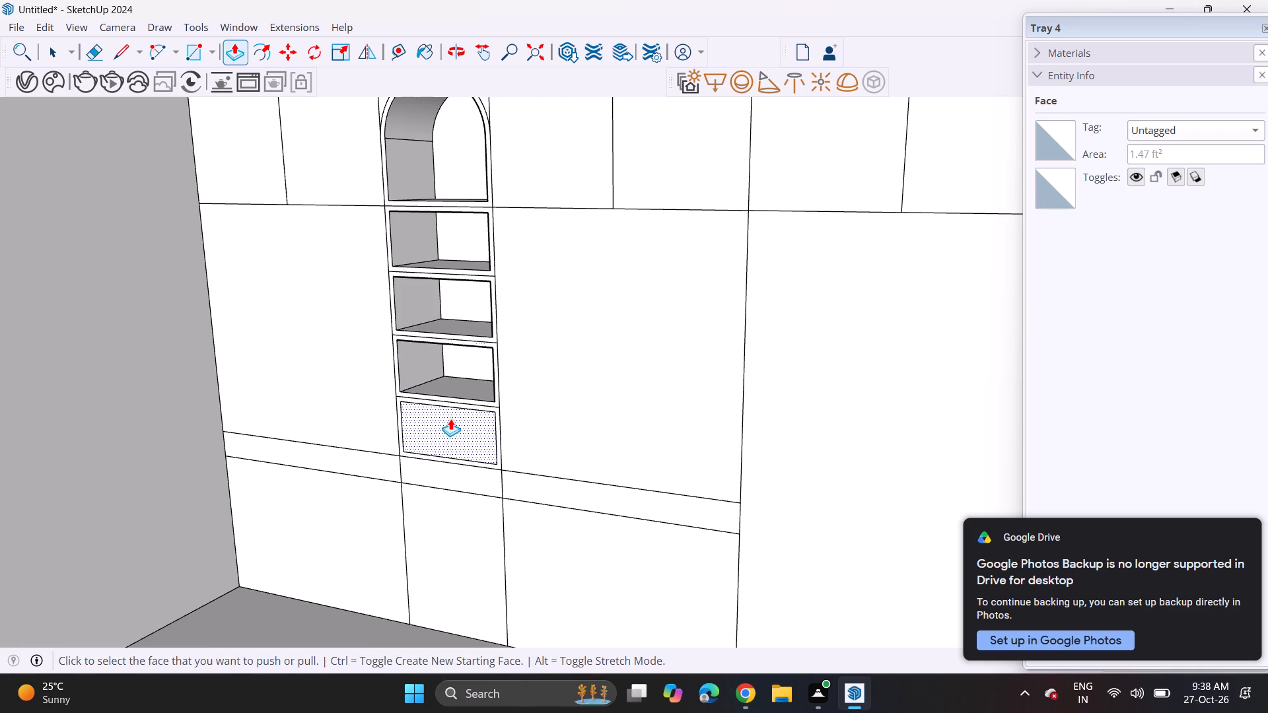
double_click(450, 419)
Push the two base panels on either side of the narrow bay back by the same depth, leaving the thin counter strip projecting.
middle_click_drag(426, 396, 585, 350)
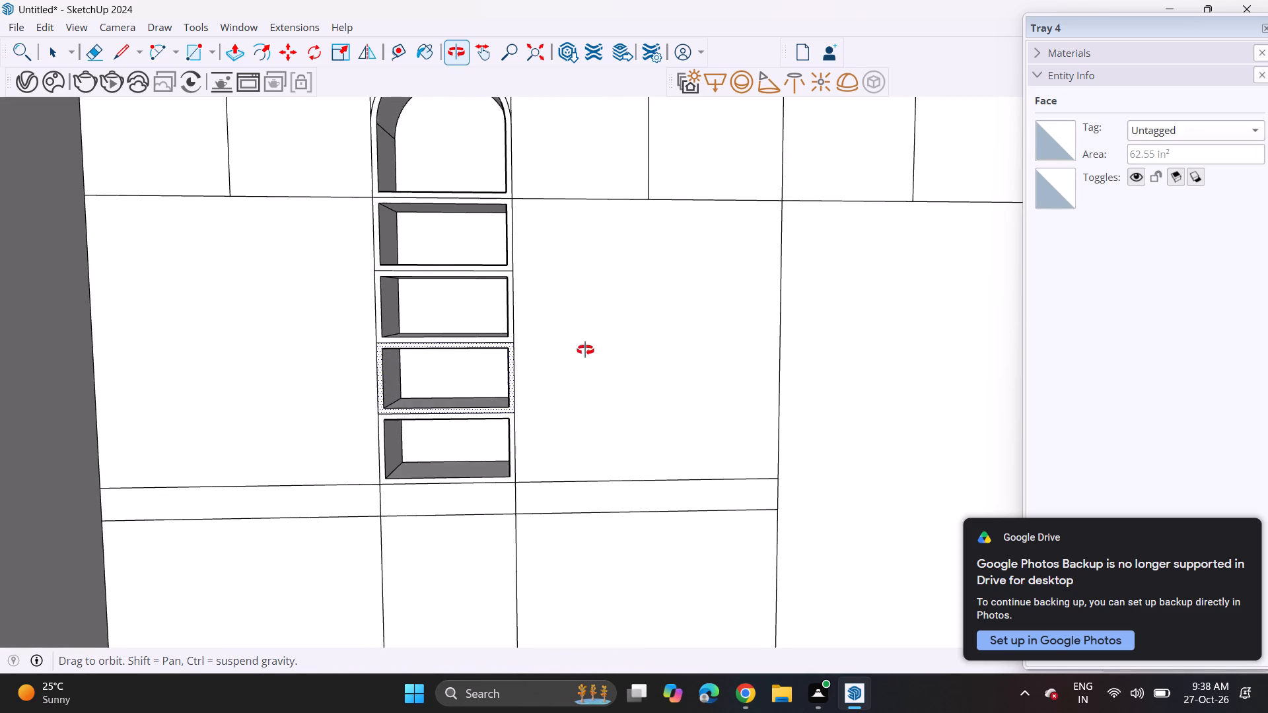
middle_click_drag(585, 350, 513, 388)
scroll(510, 391, "down", 3)
middle_click_drag(494, 450, 483, 388, "shift")
scroll(486, 403, "up", 1, "shift")
scroll(396, 452, "down", 1)
scroll(396, 452, "up", 3)
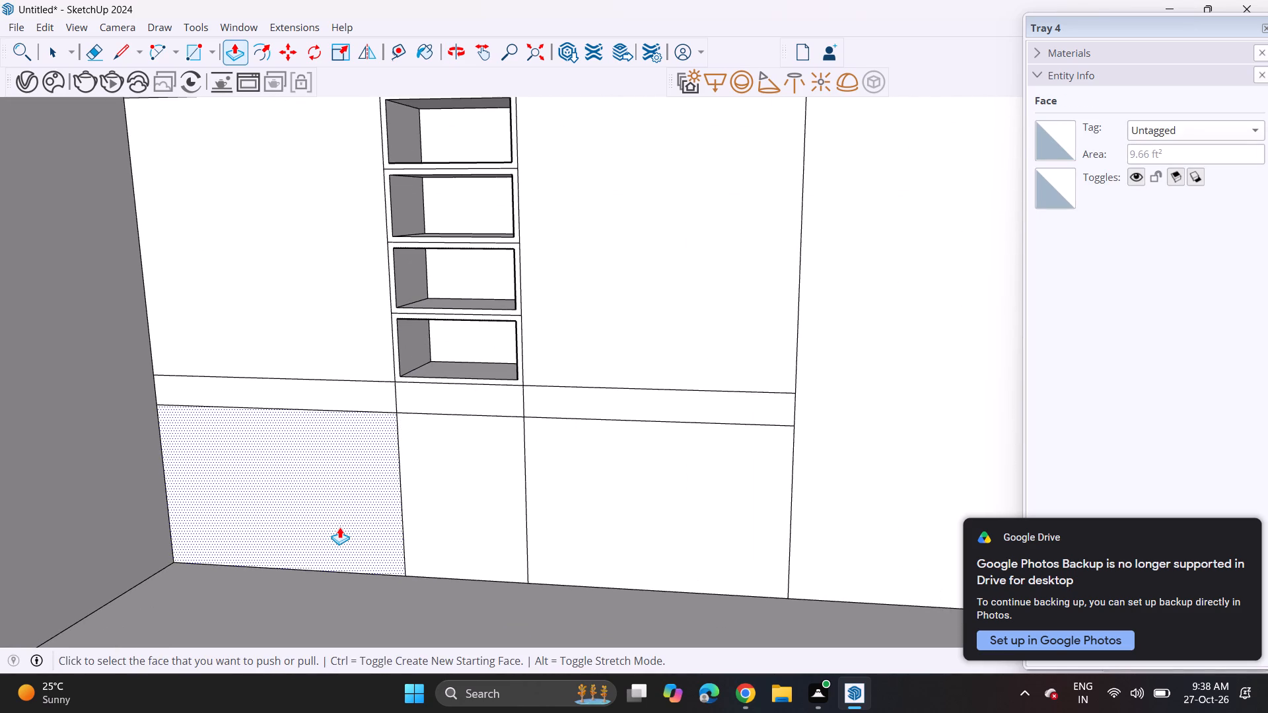
left_click(339, 527)
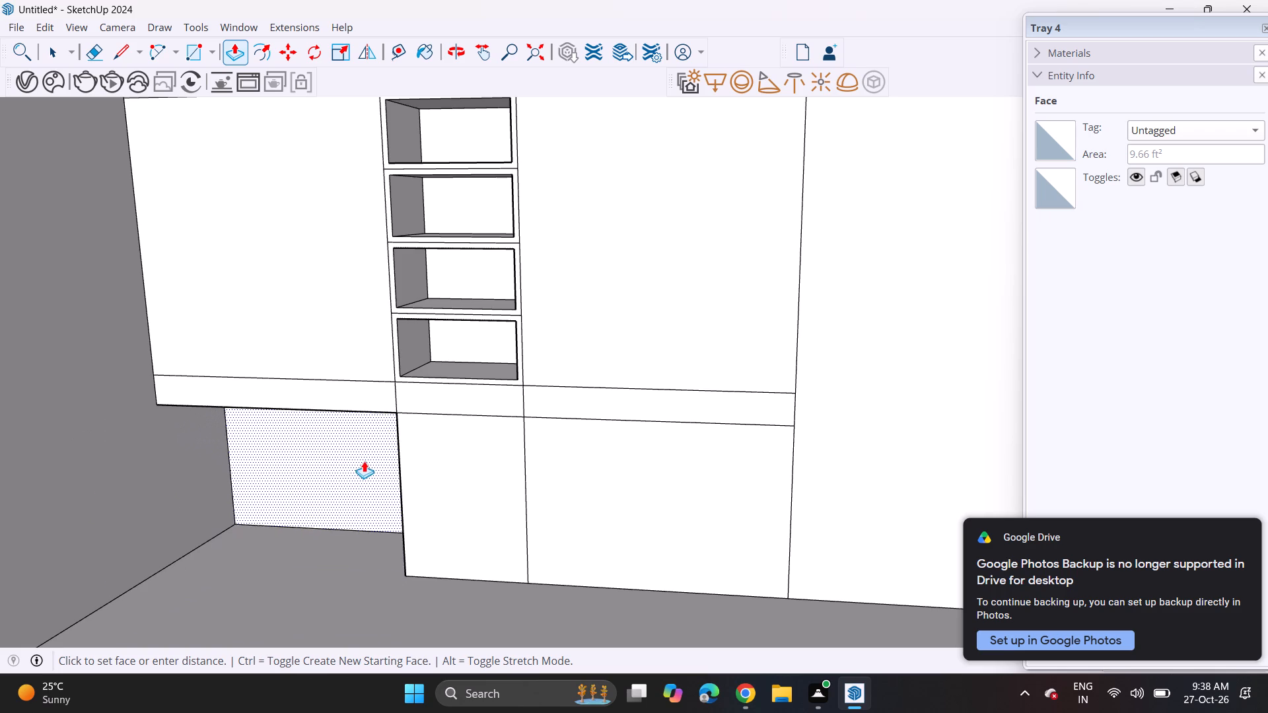
left_click(368, 451)
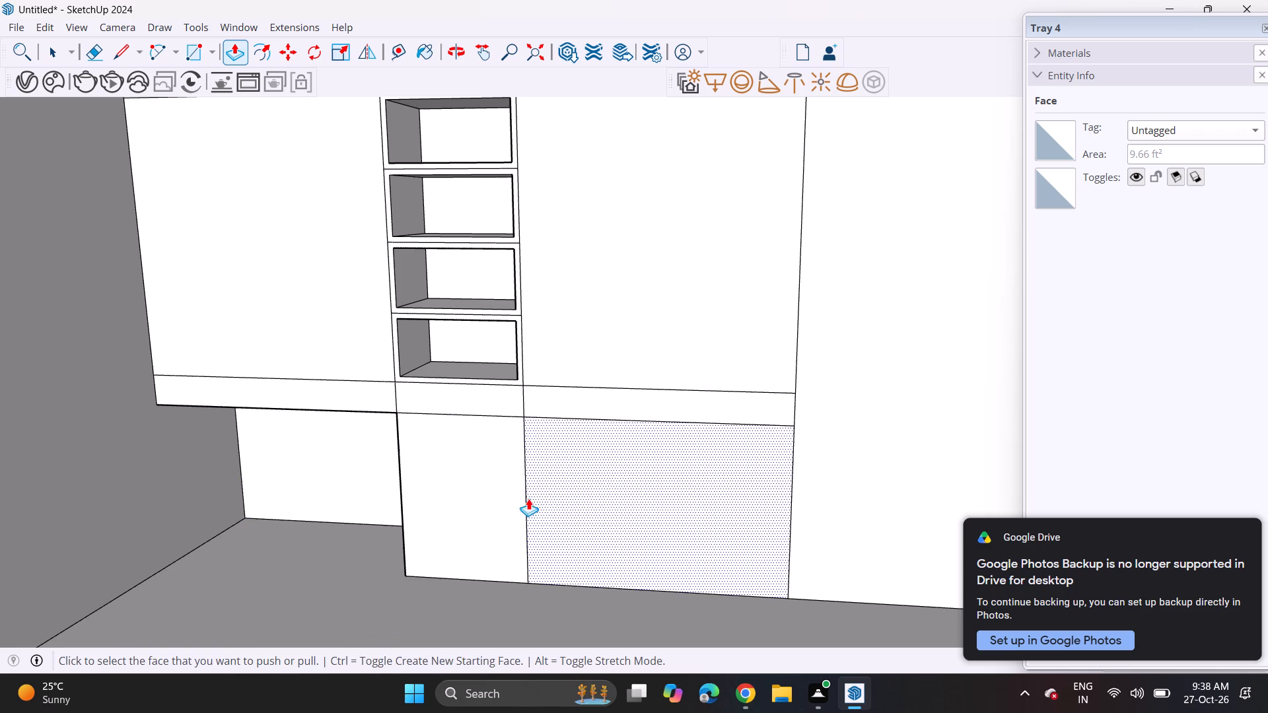
double_click(586, 498)
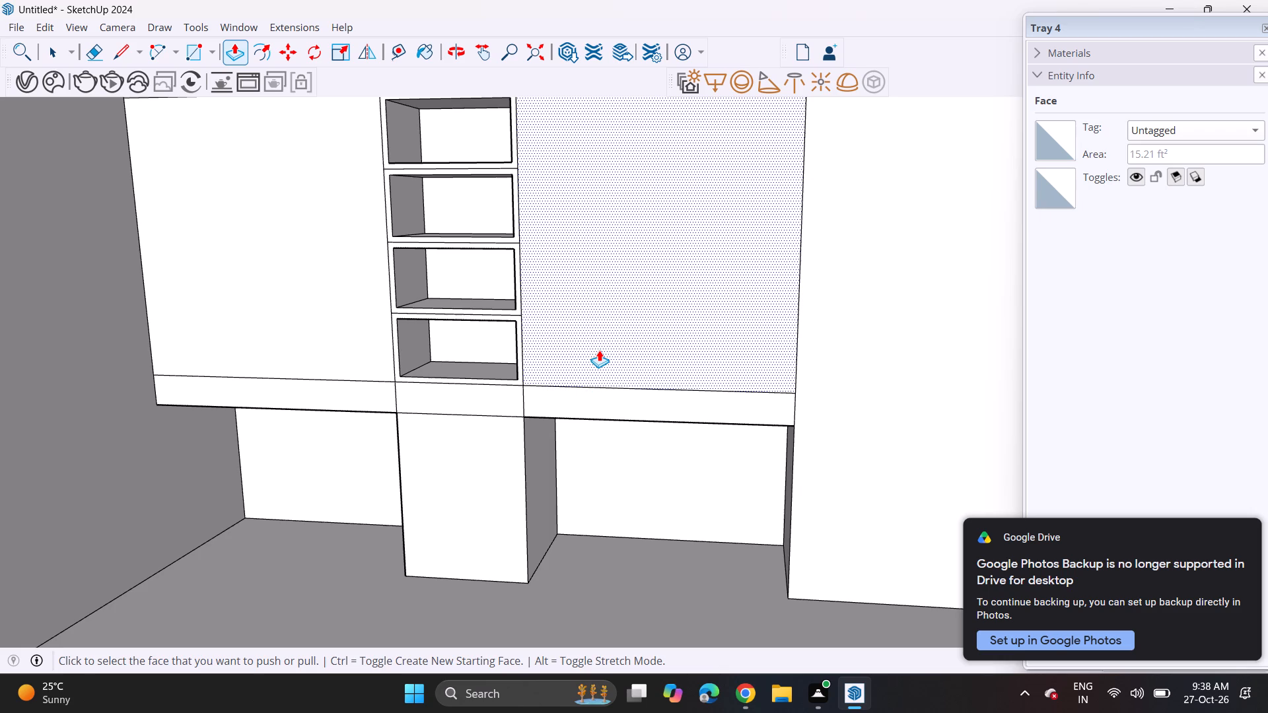
Push the two large middle panels beside the shelf niches back by the same depth as the base panels.
middle_click_drag(606, 322, 543, 431, "shift")
double_click(540, 433)
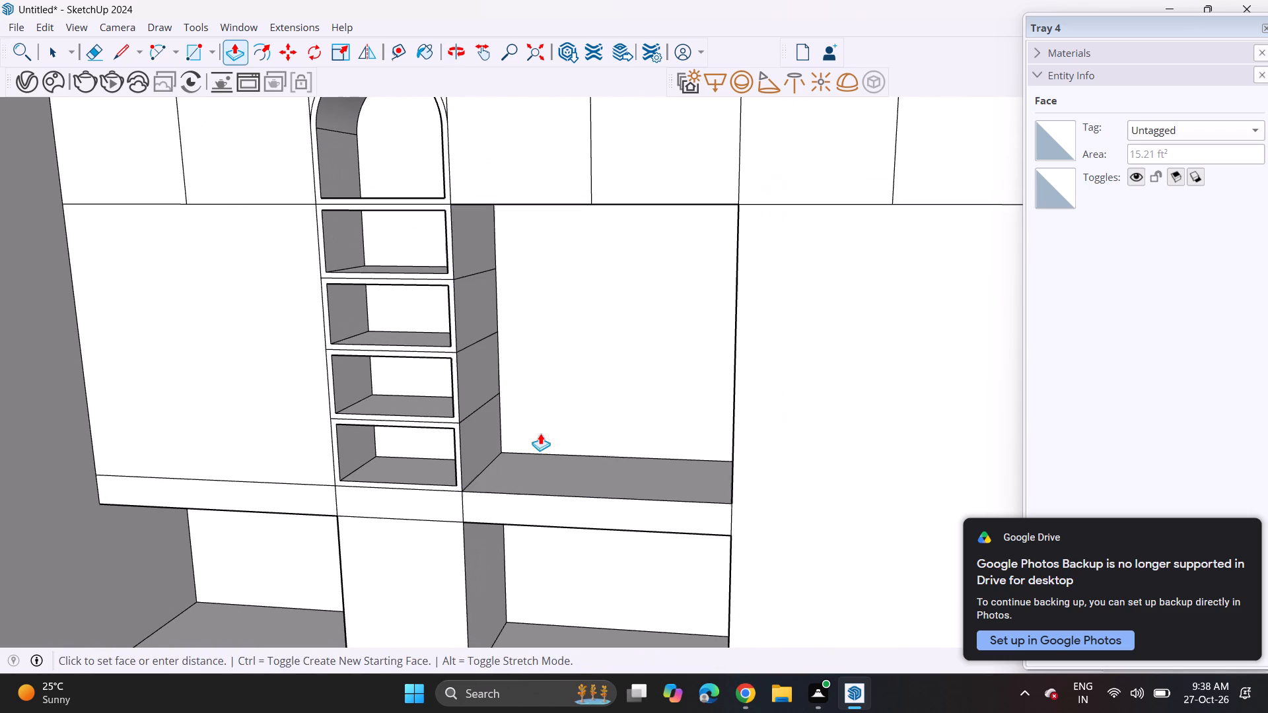
double_click(187, 438)
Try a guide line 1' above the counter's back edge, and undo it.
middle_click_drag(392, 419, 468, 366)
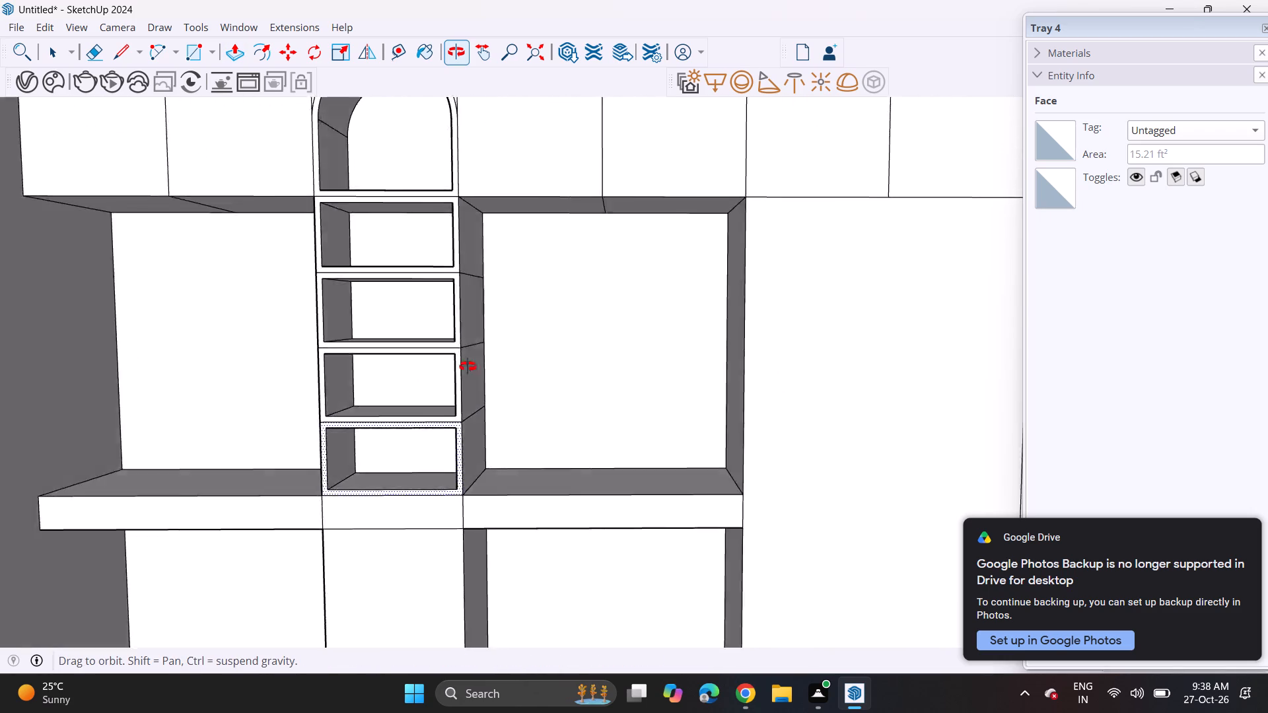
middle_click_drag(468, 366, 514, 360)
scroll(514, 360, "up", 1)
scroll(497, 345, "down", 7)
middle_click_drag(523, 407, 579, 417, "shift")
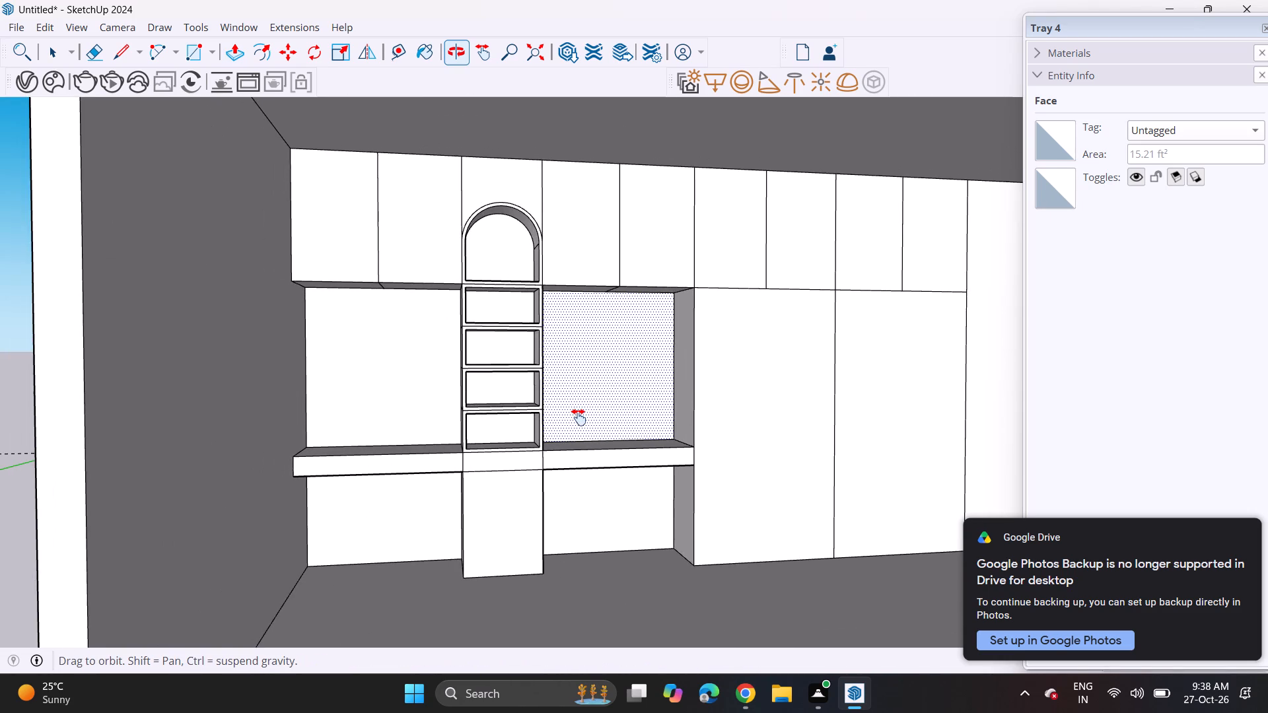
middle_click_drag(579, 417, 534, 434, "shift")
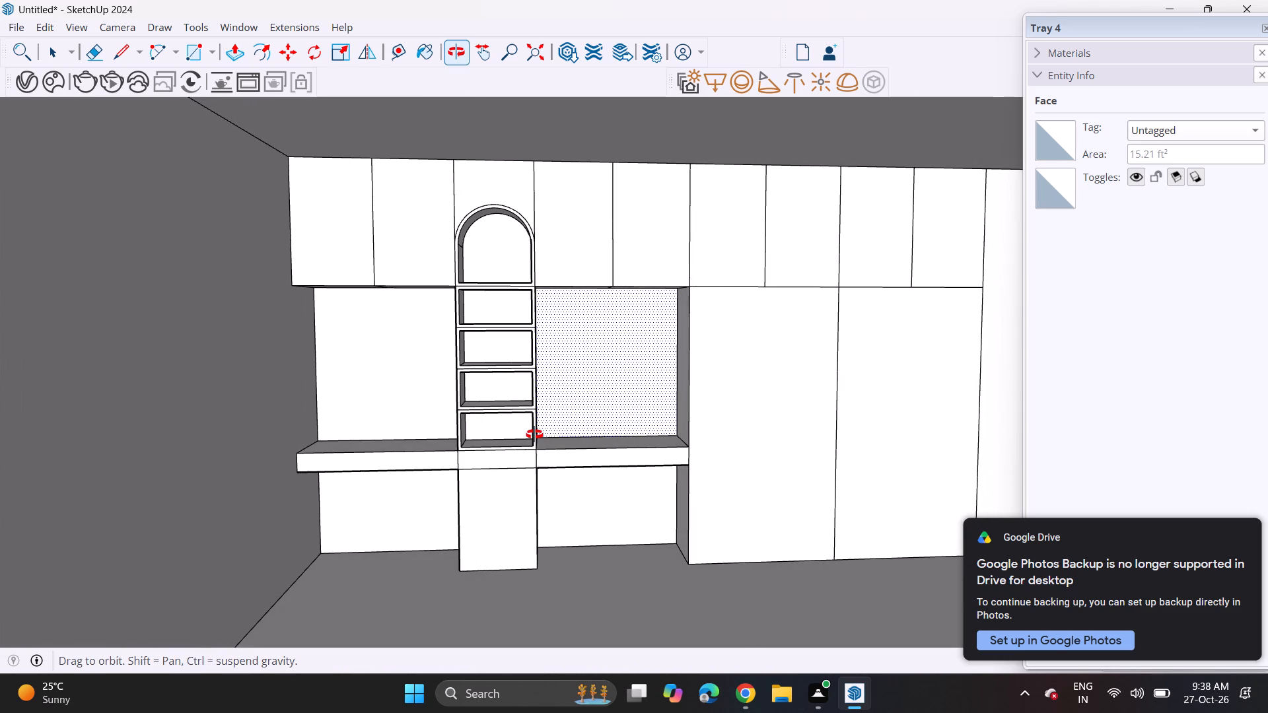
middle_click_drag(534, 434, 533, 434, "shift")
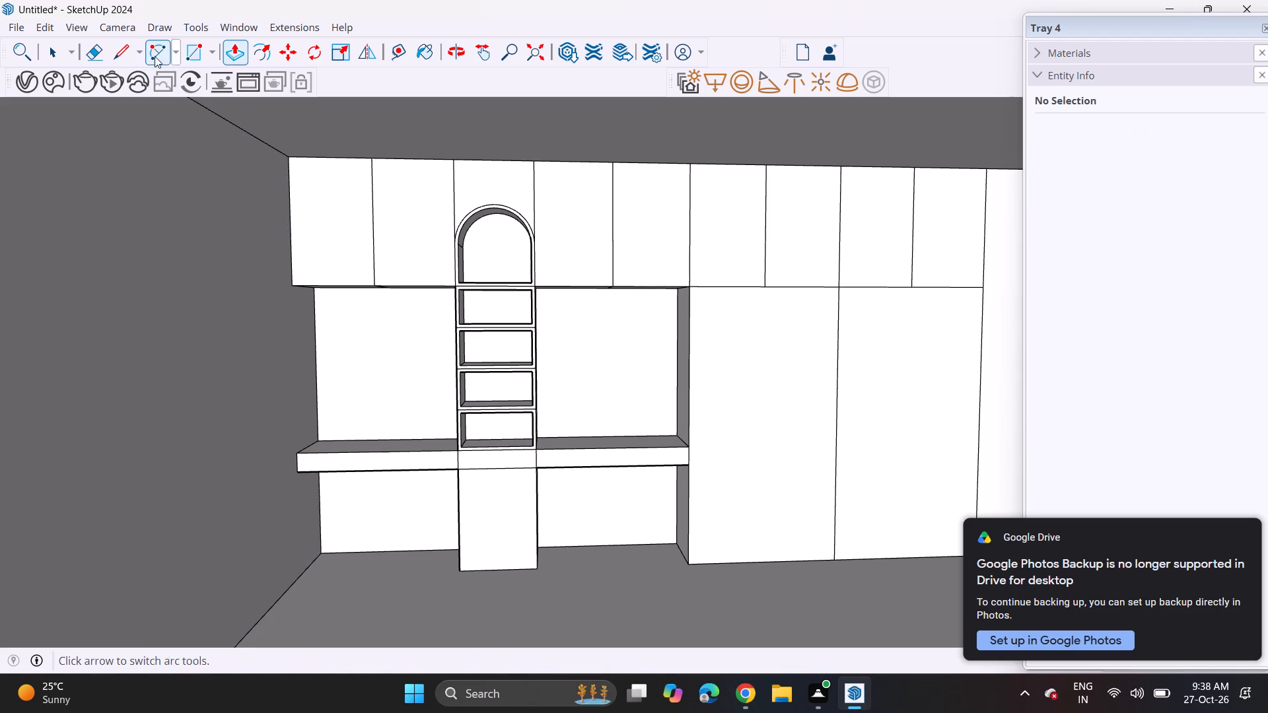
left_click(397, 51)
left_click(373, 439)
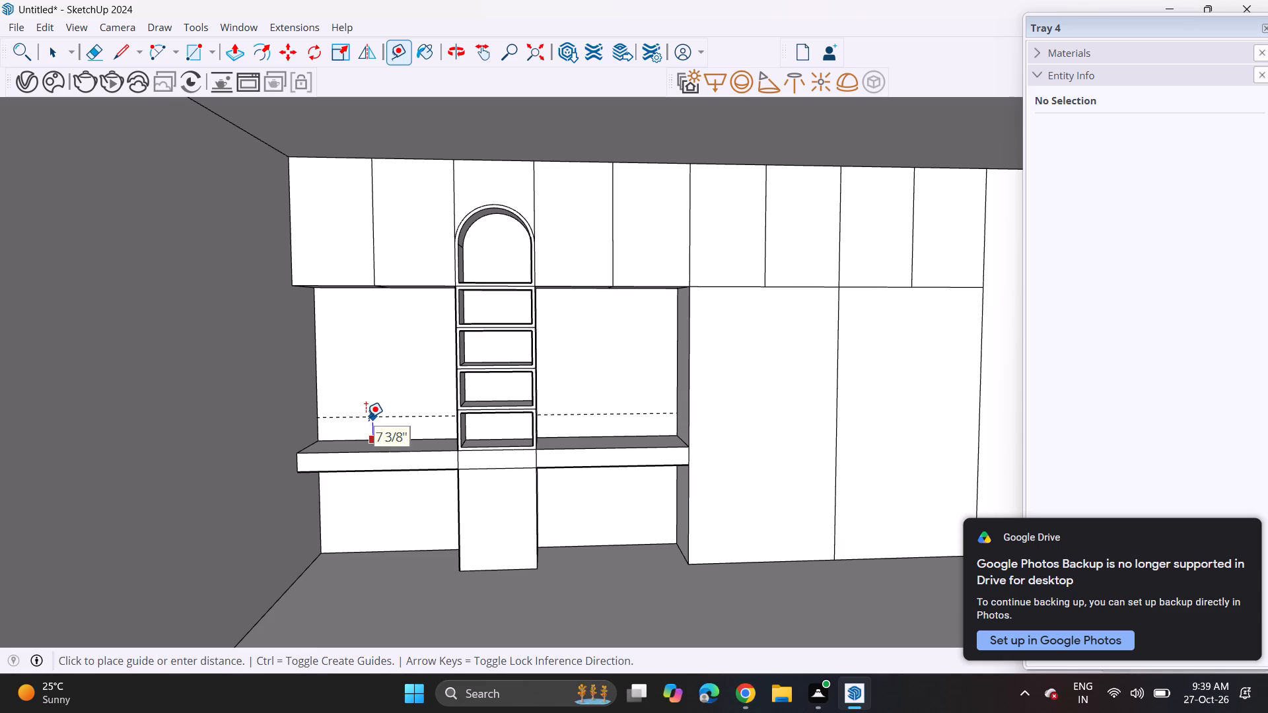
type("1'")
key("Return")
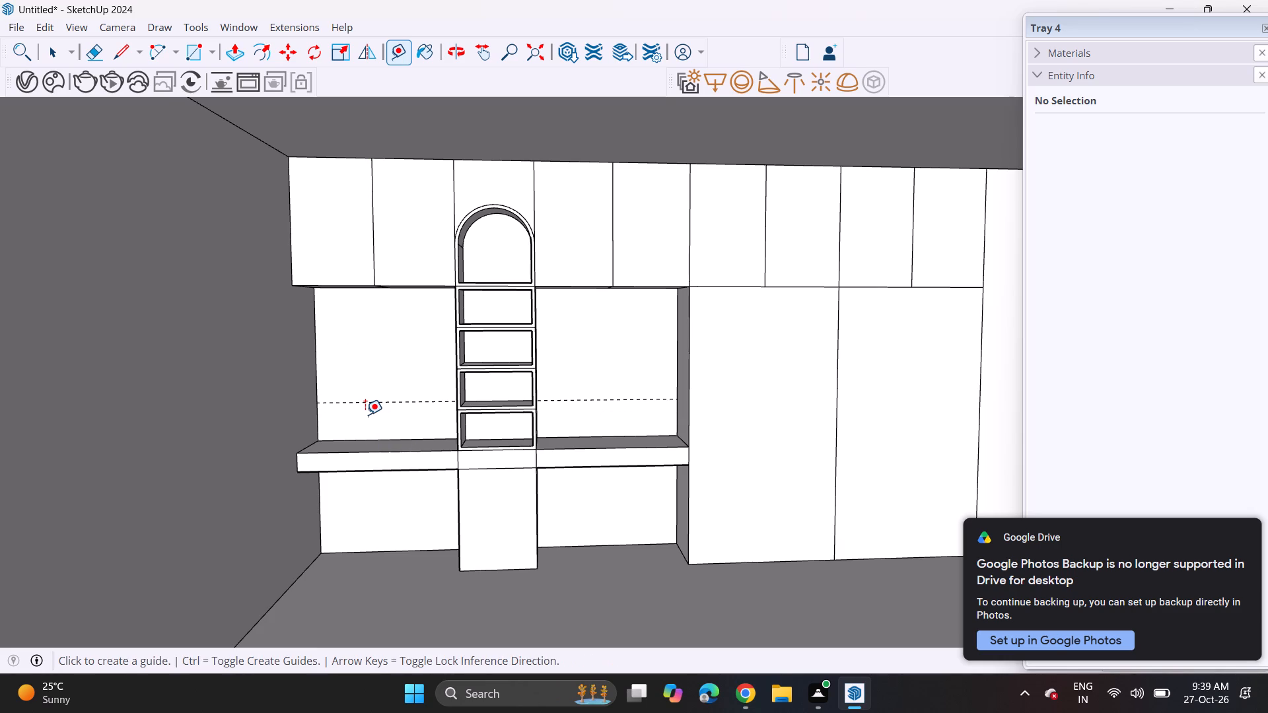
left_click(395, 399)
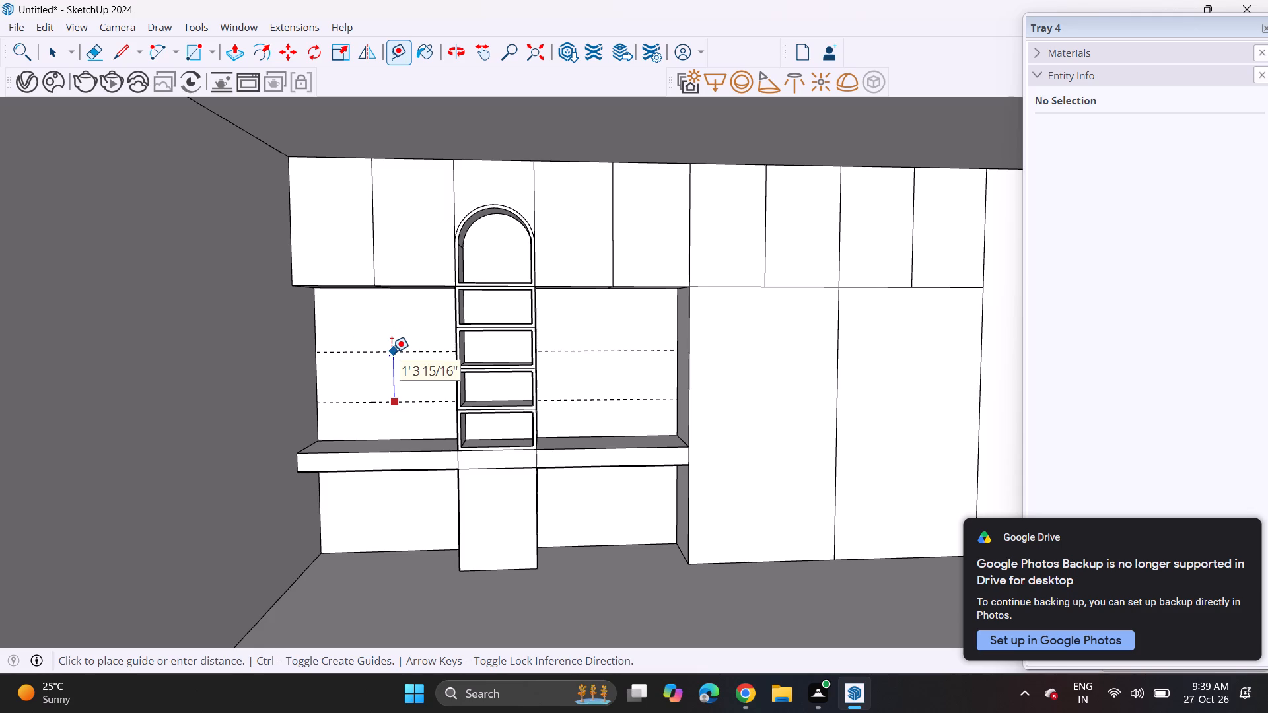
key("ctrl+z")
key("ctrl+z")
Place one guide about 7 5/8" above the counter's back edge and another above it, roughly level with the second-lowest niche's top.
left_click(389, 441)
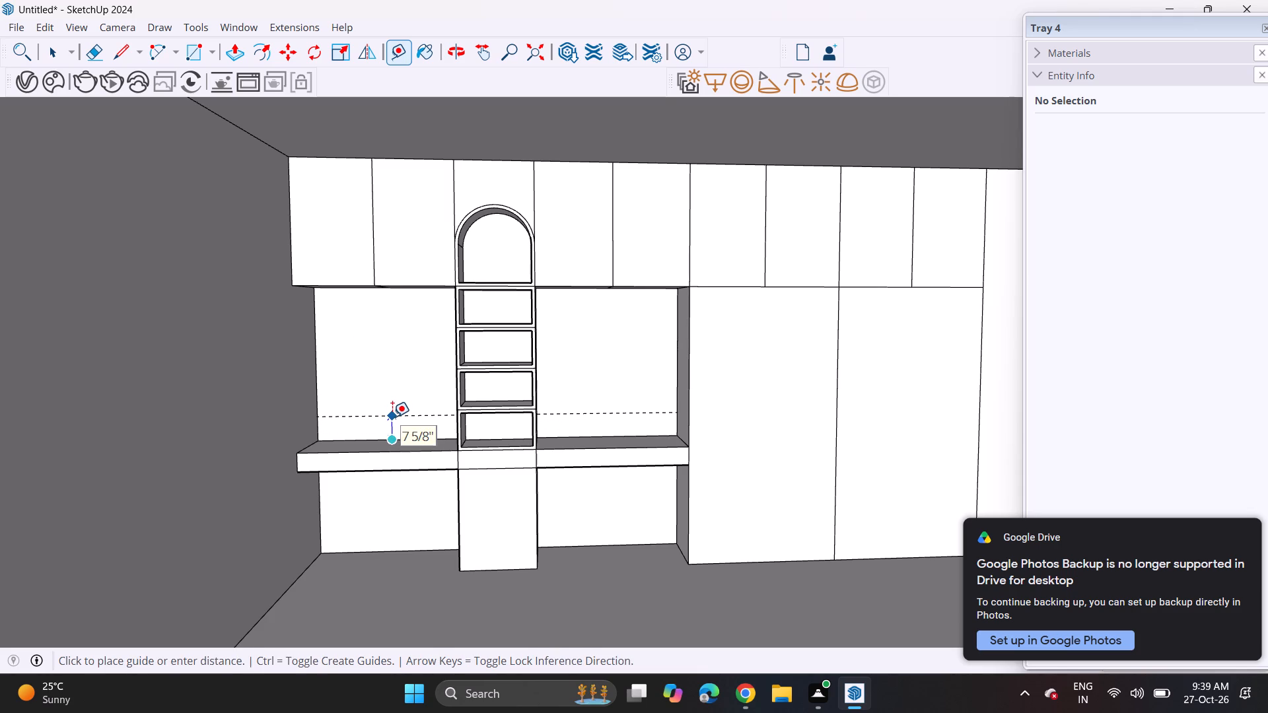
left_click(392, 417)
left_click(393, 412)
key("Escape")
left_click(408, 415)
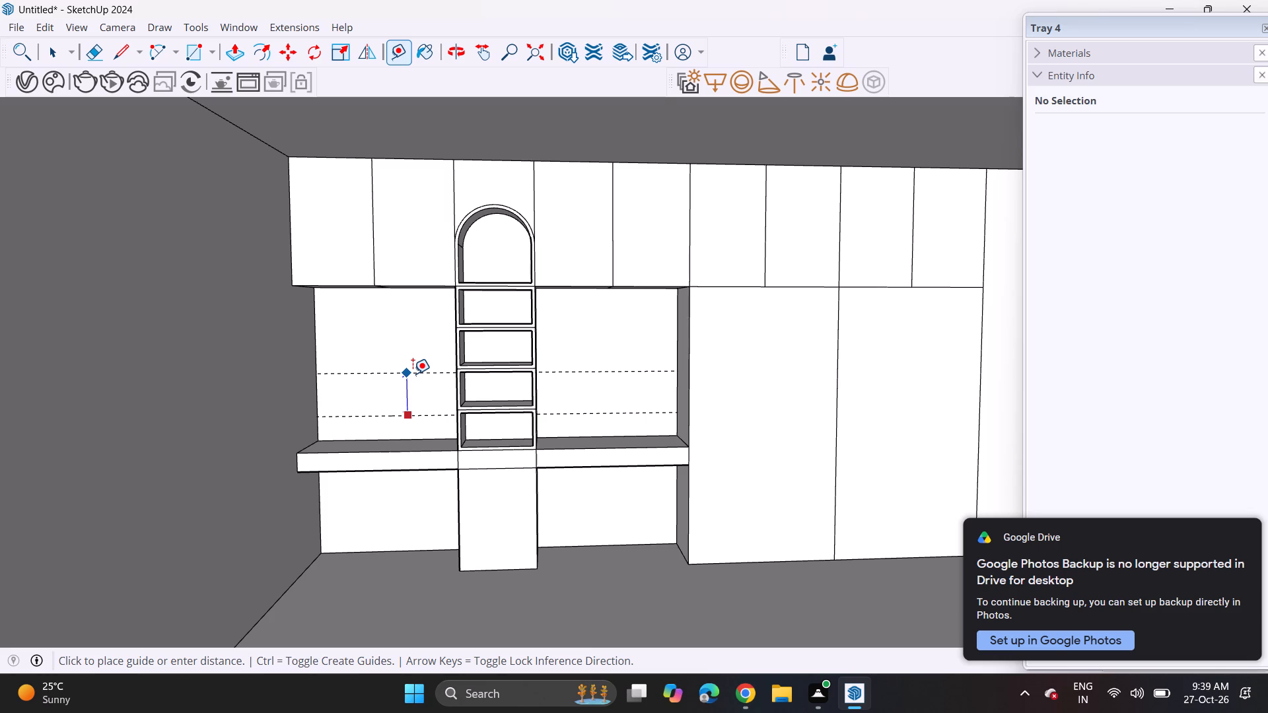
left_click(414, 372)
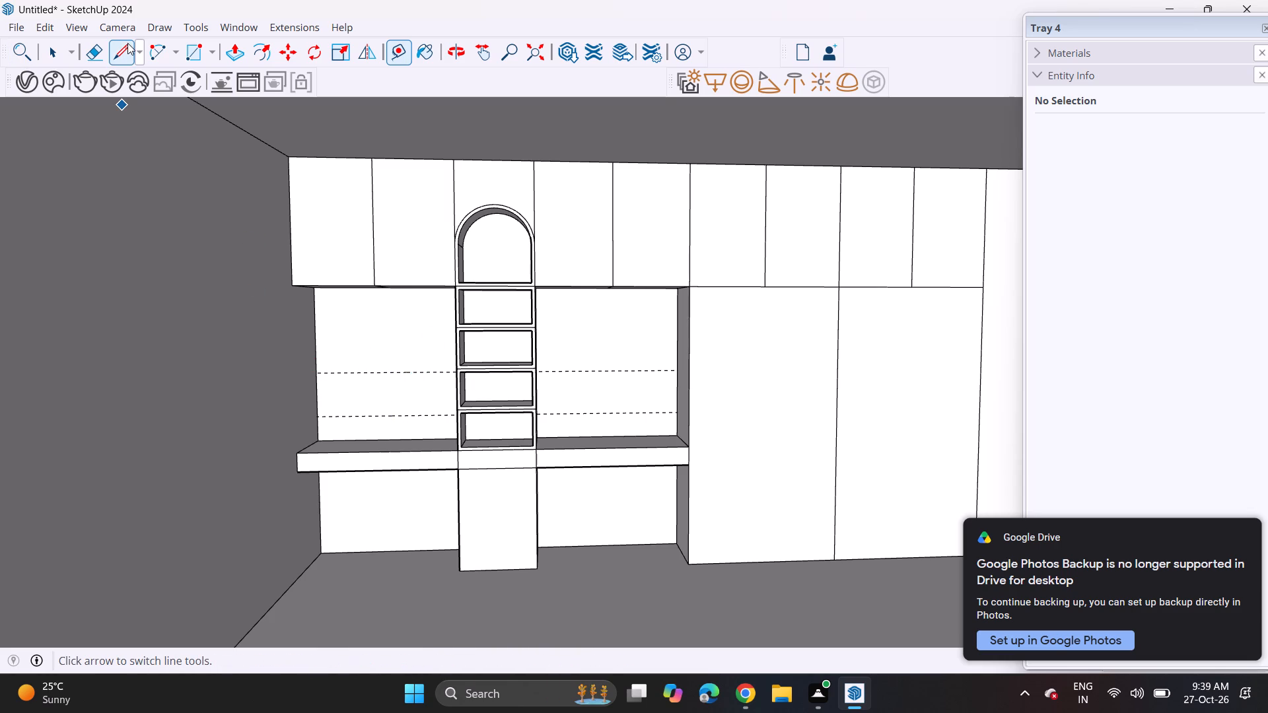
Draw two horizontal lines along the guides across the back panel to the left of the shelf niches.
left_click(116, 59)
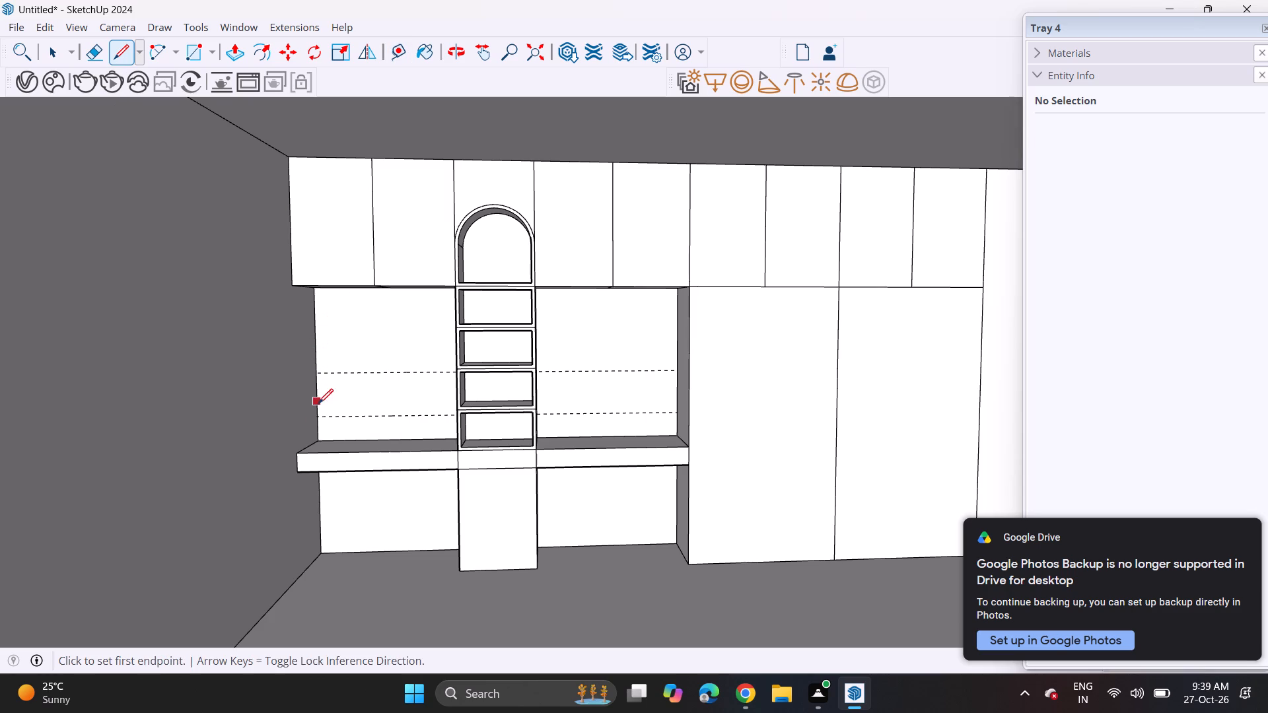
left_click(317, 415)
key("Escape")
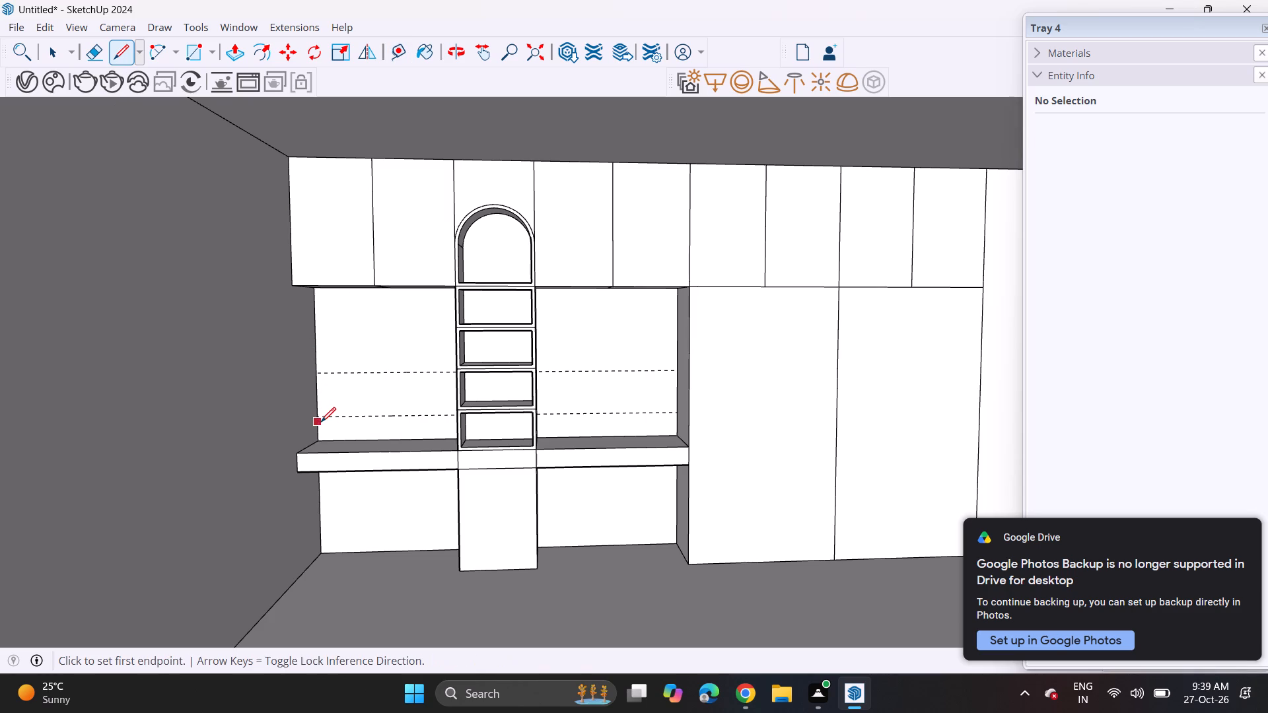
left_click(321, 417)
middle_click_drag(397, 412, 442, 408)
scroll(446, 415, "up", 4)
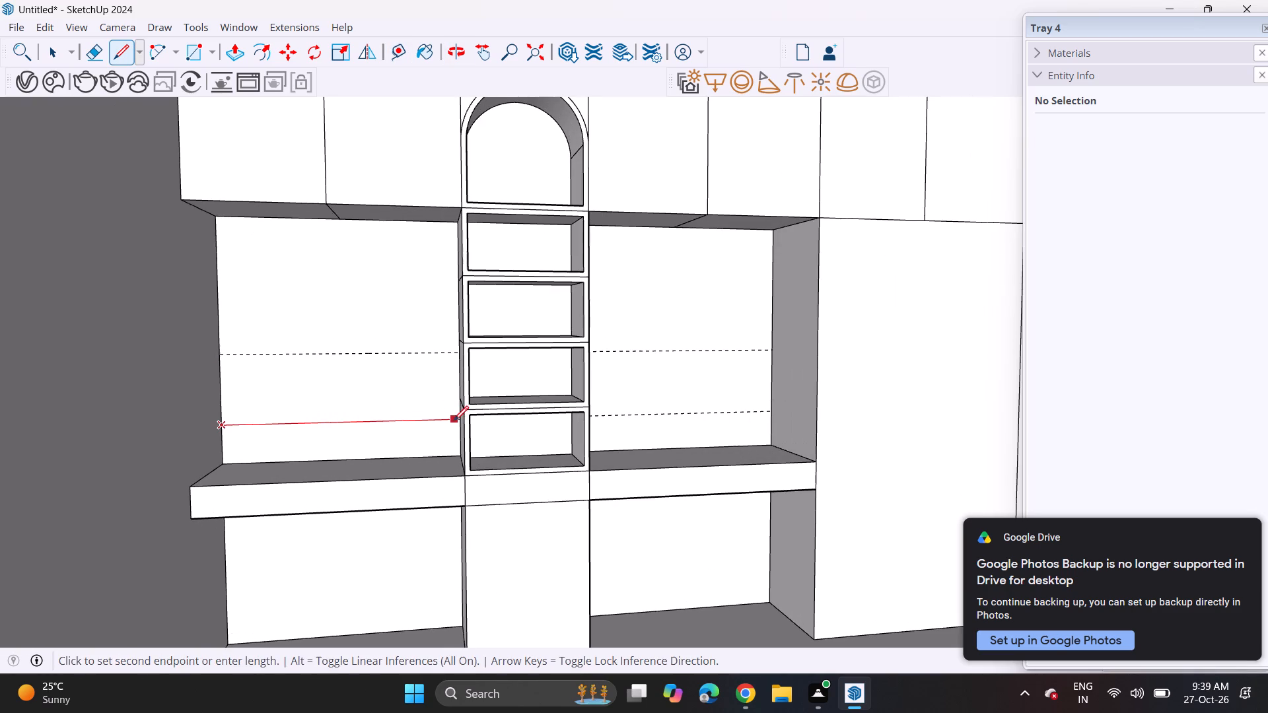
left_click(458, 419)
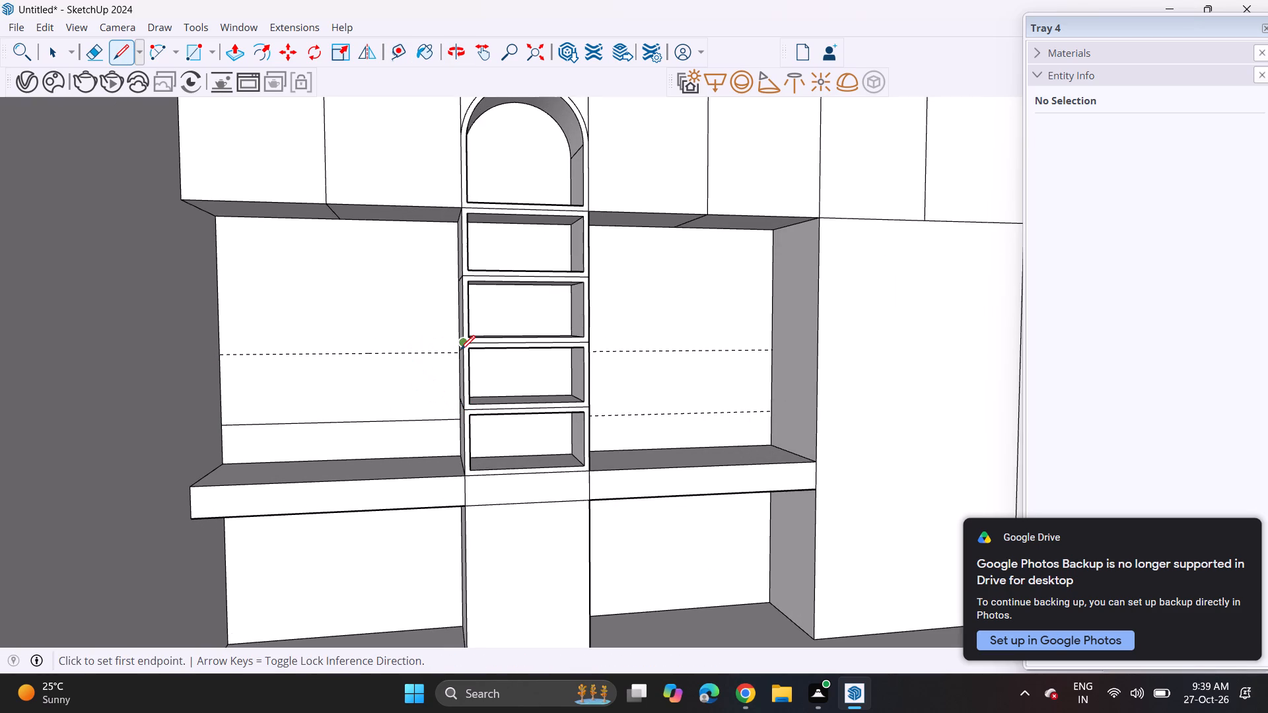
left_click(456, 354)
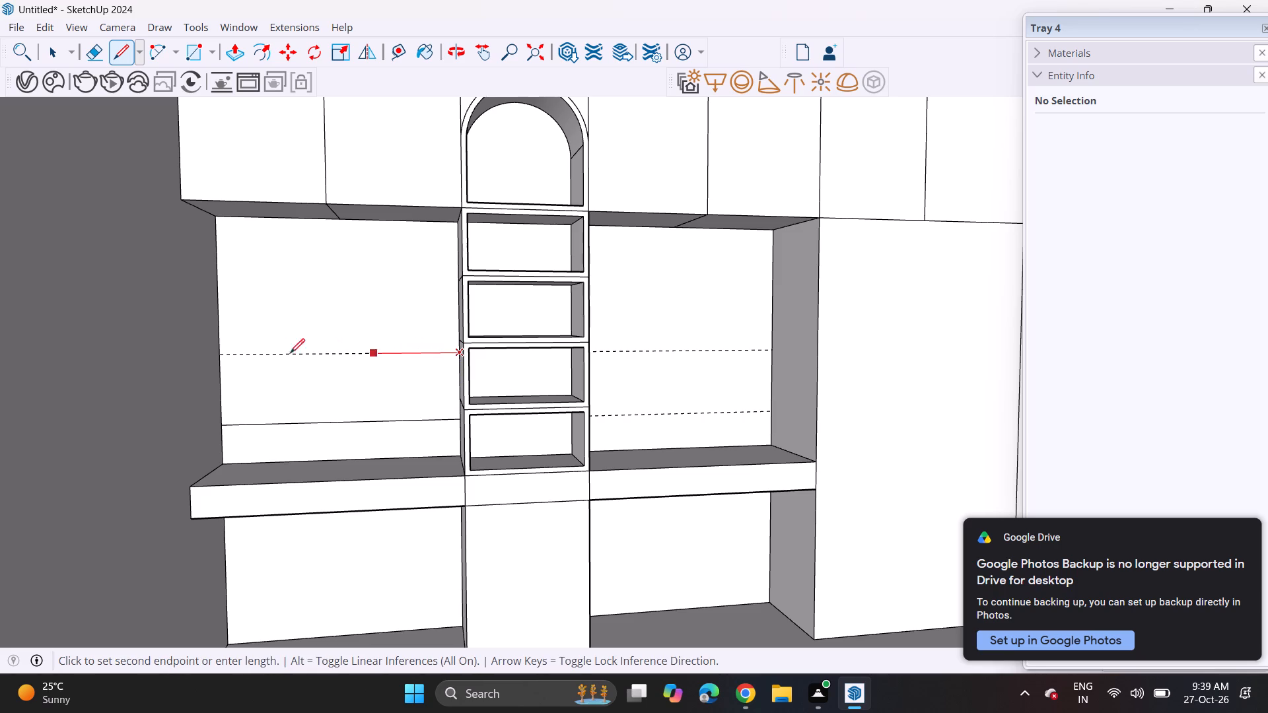
left_click(223, 353)
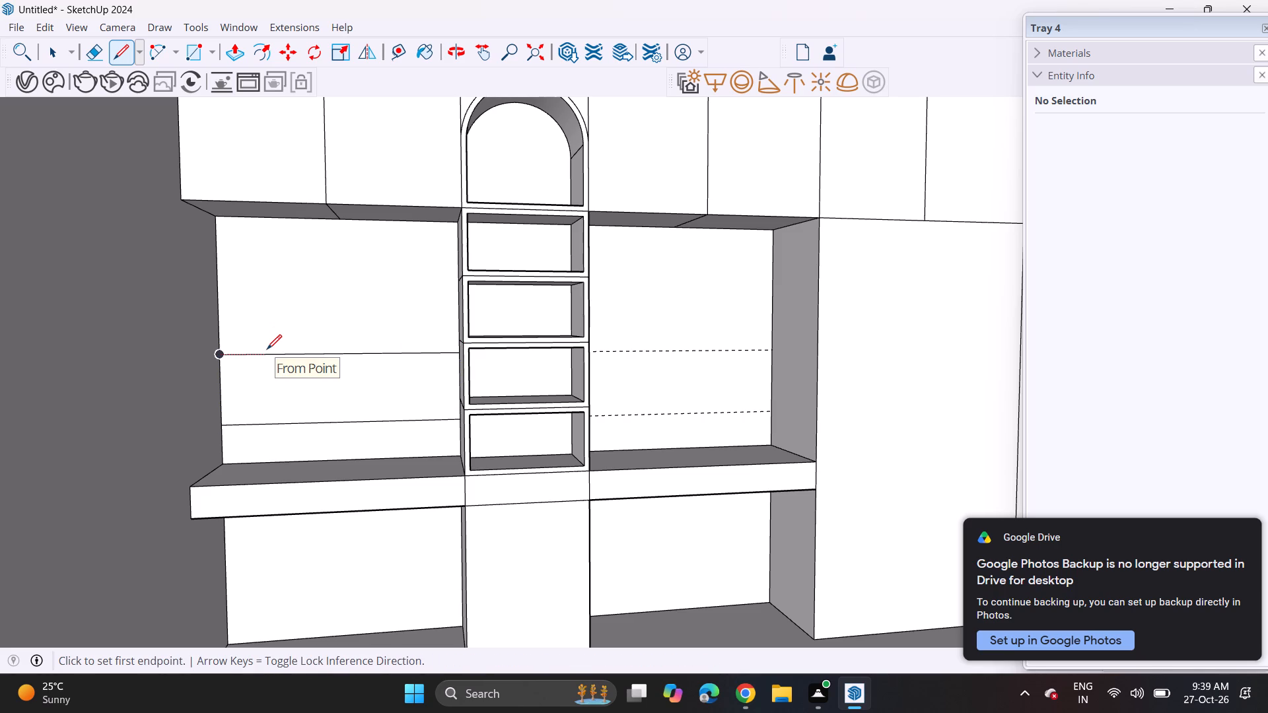
Copy the upper line on the left back panel a very short distance upward to outline a thin shelf strip.
scroll(285, 361, "up", 3)
key("space")
left_click(398, 355)
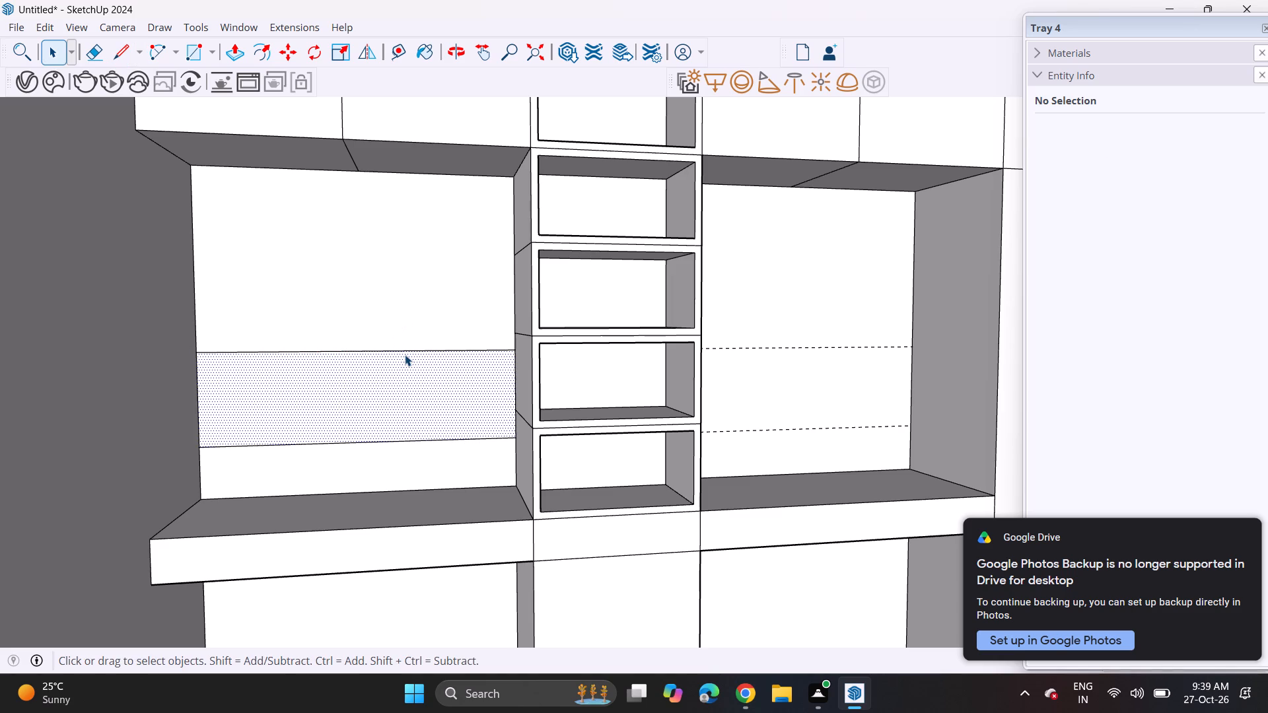
left_click(405, 355)
left_click(407, 349)
key("m")
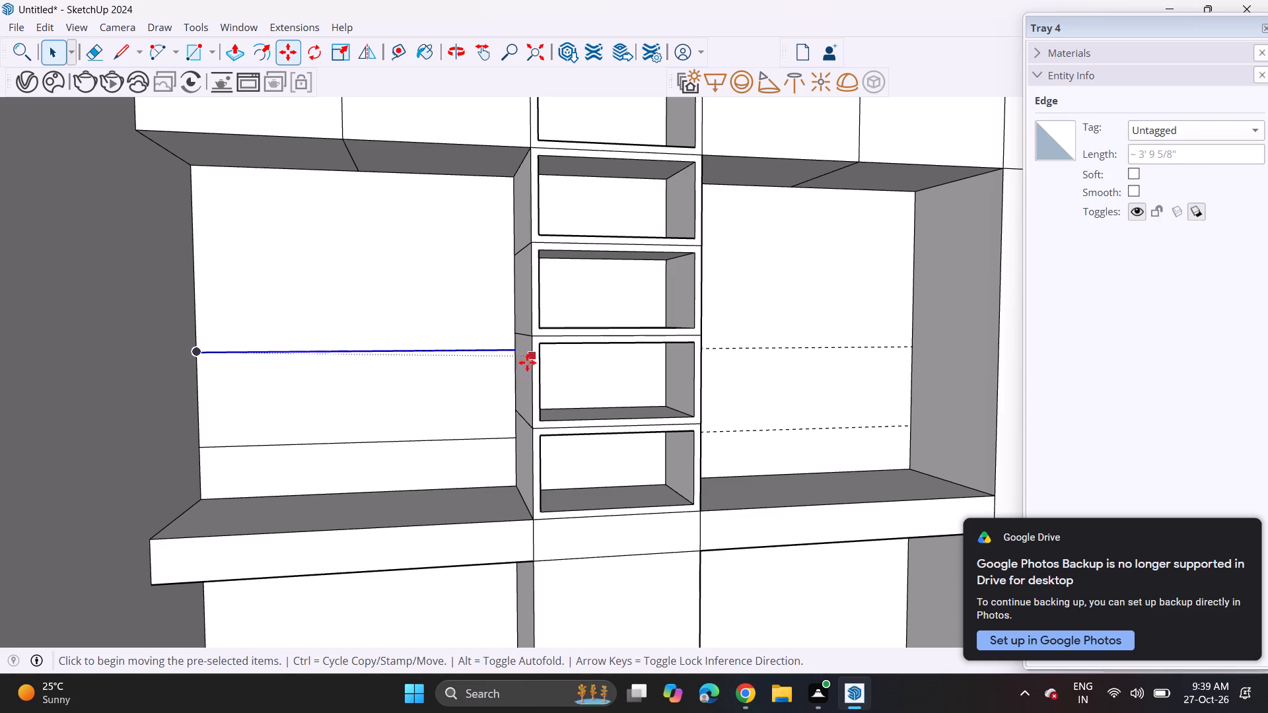
left_click(514, 349)
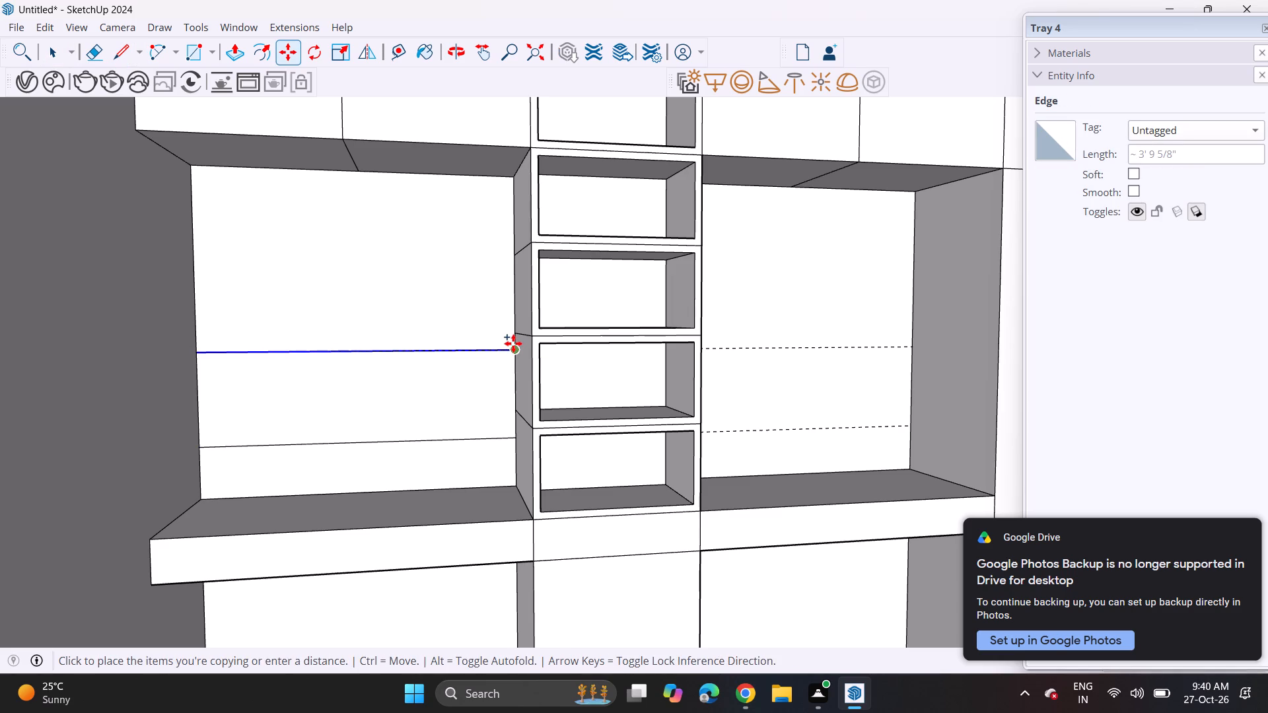
scroll(513, 343, "up", 8)
scroll(513, 343, "down", 1)
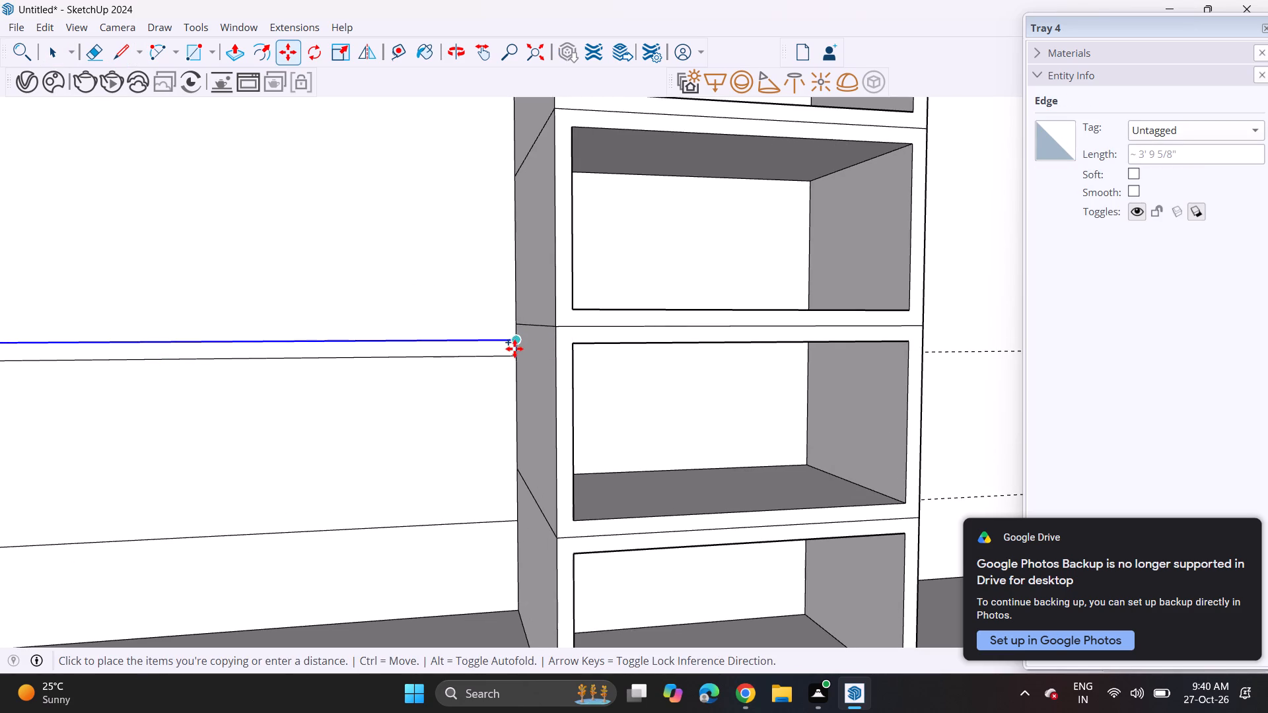
scroll(514, 349, "up", 5)
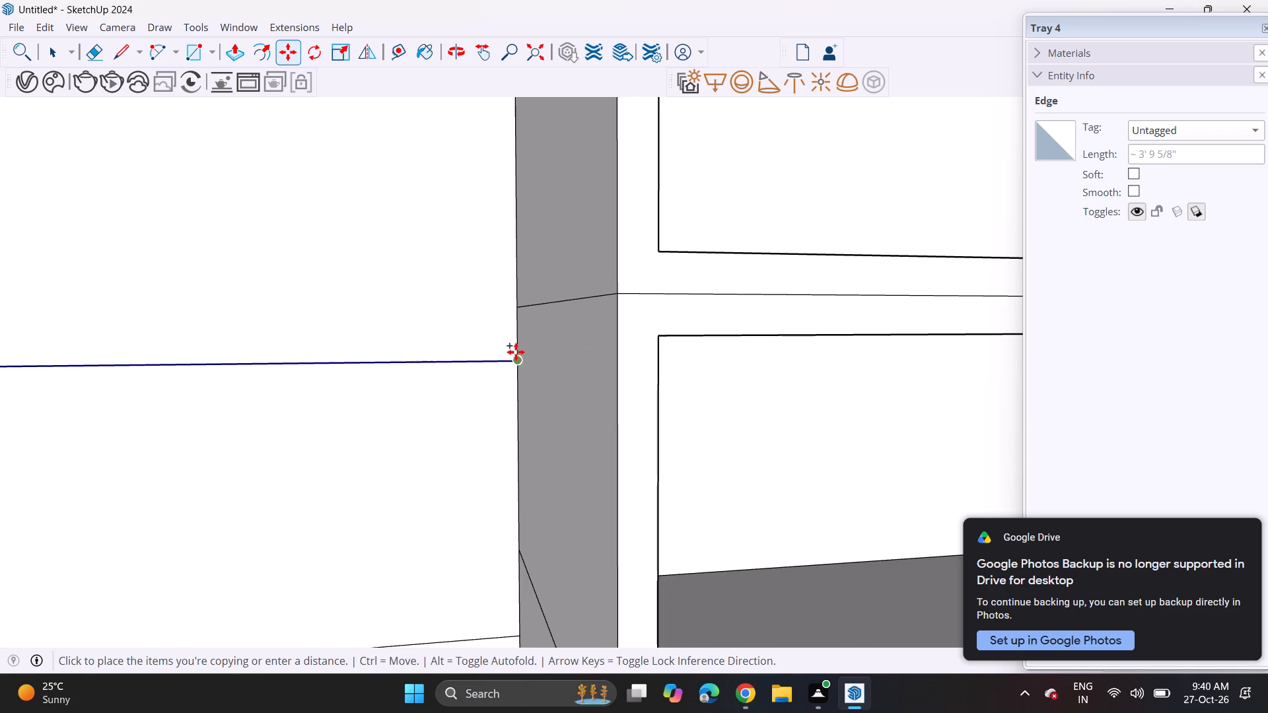
left_click(516, 350)
scroll(515, 349, "down", 1)
scroll(515, 349, "up", 1)
scroll(515, 349, "down", 1)
scroll(515, 349, "up", 1)
scroll(515, 349, "down", 10)
middle_click_drag(489, 361, 394, 372)
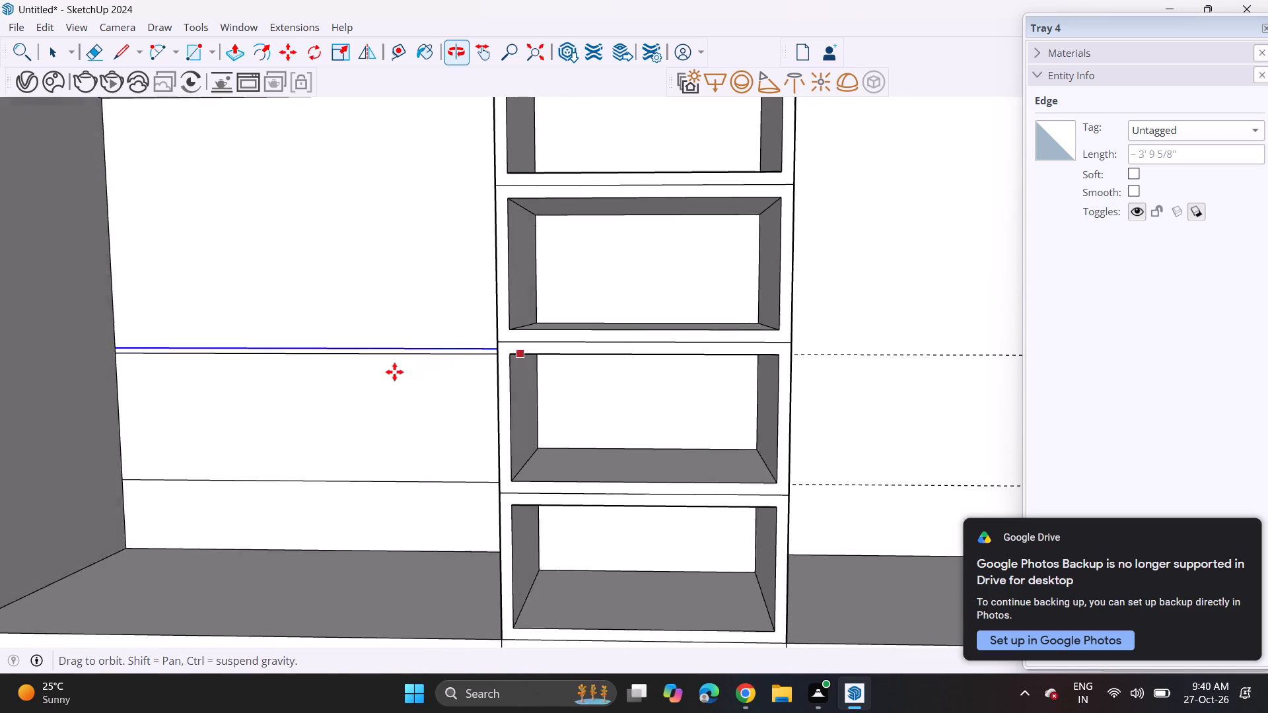
middle_click_drag(394, 372, 395, 372)
scroll(378, 365, "down", 3)
middle_click_drag(348, 361, 456, 375)
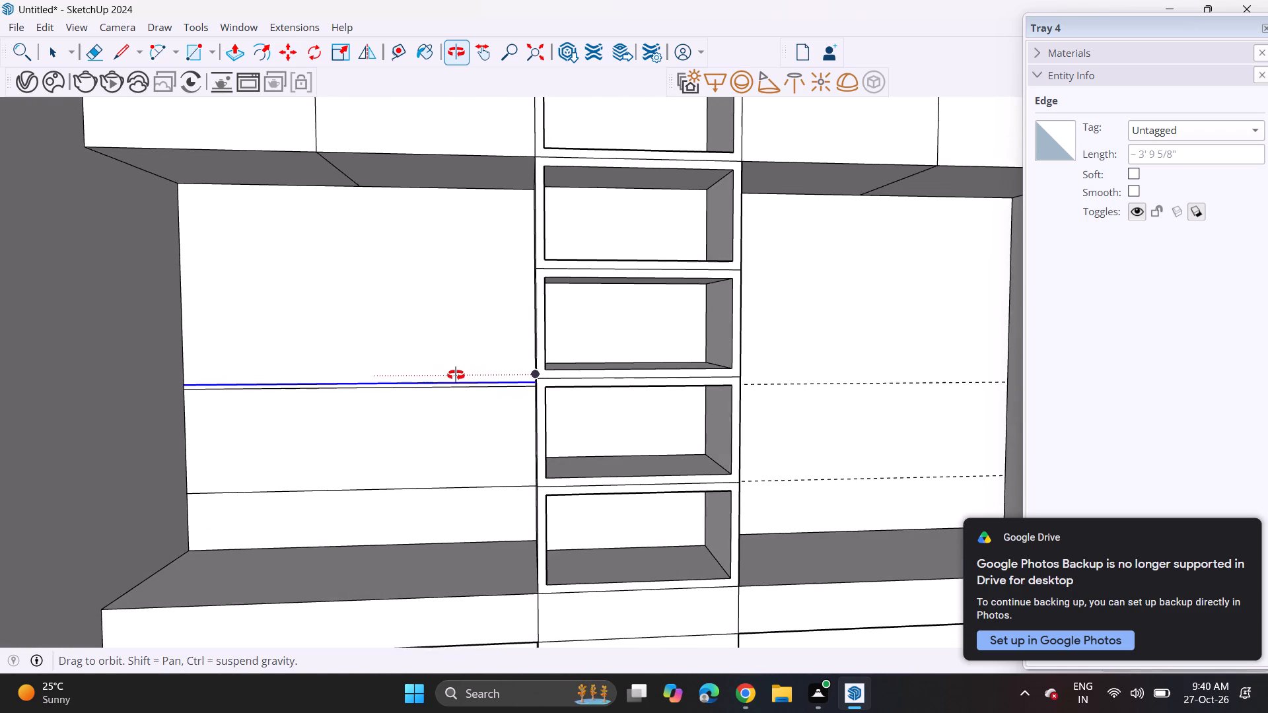
middle_click_drag(456, 375, 456, 375)
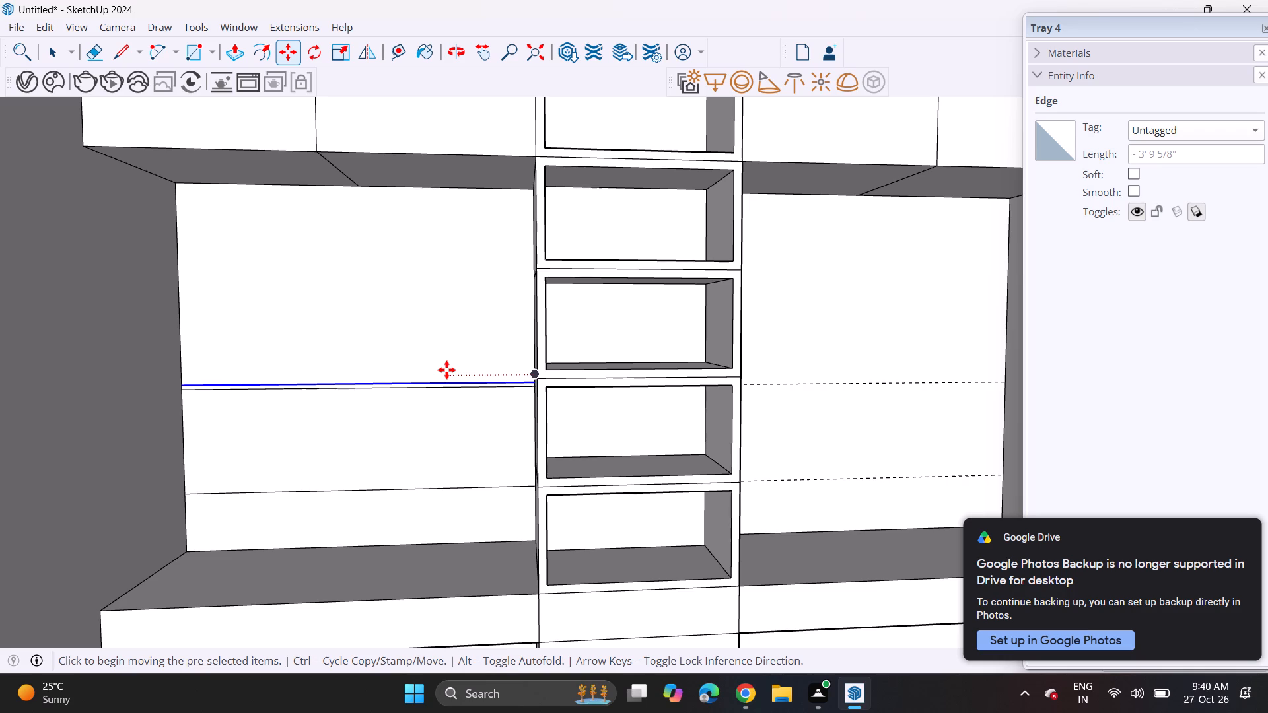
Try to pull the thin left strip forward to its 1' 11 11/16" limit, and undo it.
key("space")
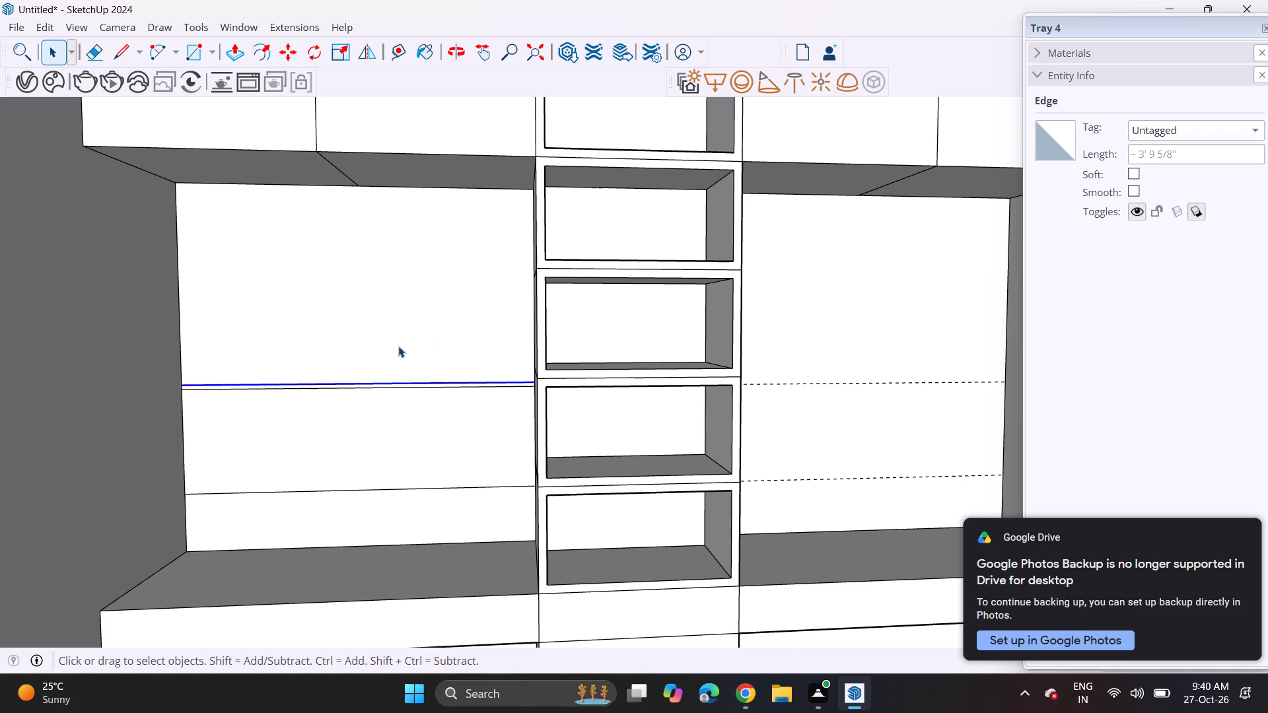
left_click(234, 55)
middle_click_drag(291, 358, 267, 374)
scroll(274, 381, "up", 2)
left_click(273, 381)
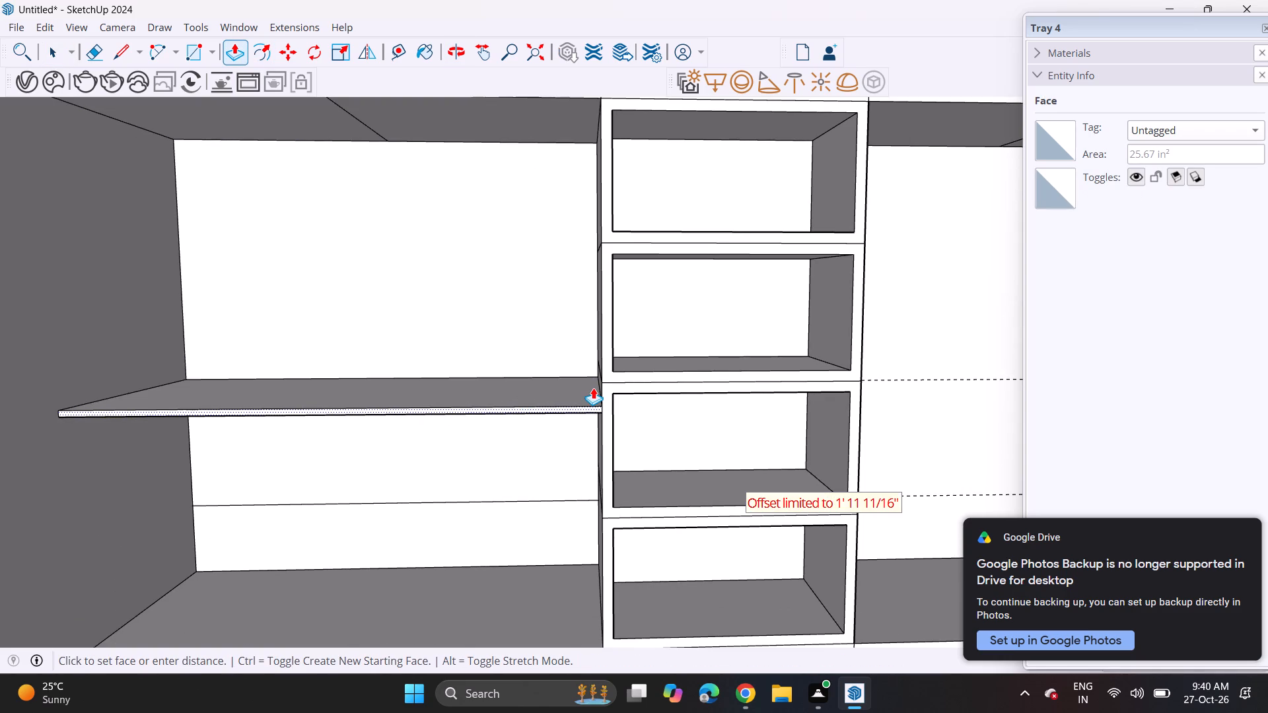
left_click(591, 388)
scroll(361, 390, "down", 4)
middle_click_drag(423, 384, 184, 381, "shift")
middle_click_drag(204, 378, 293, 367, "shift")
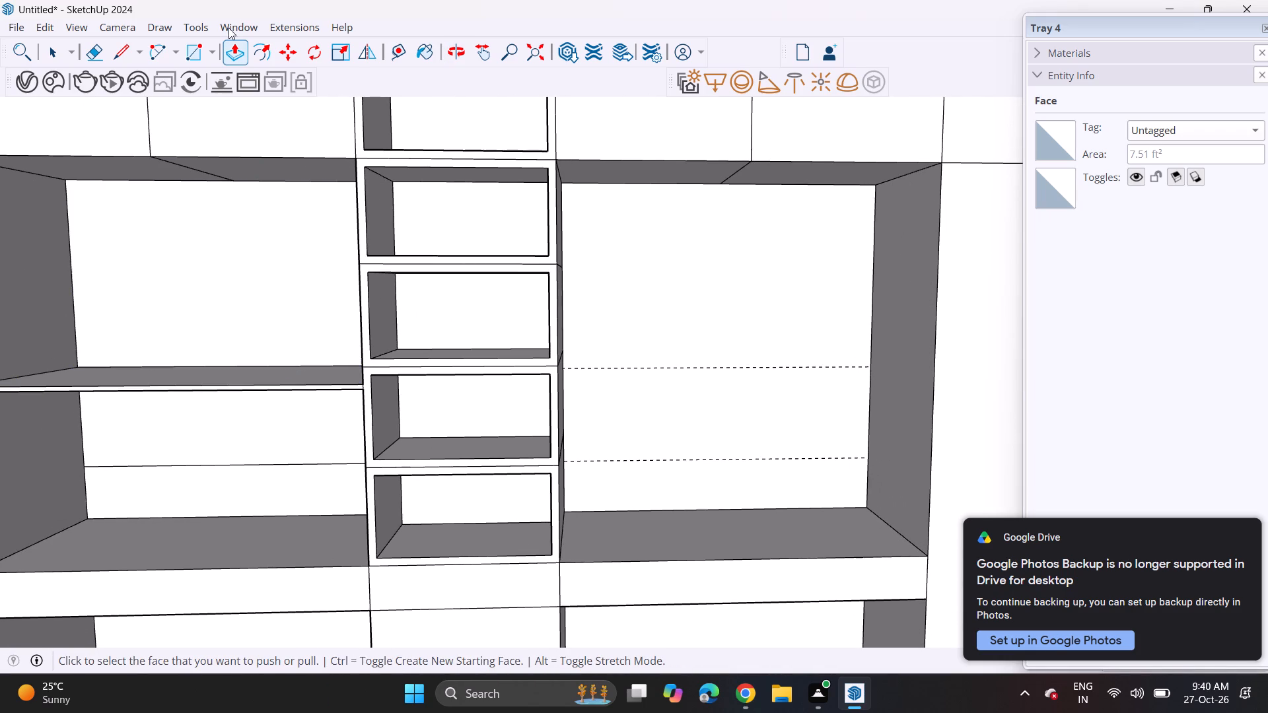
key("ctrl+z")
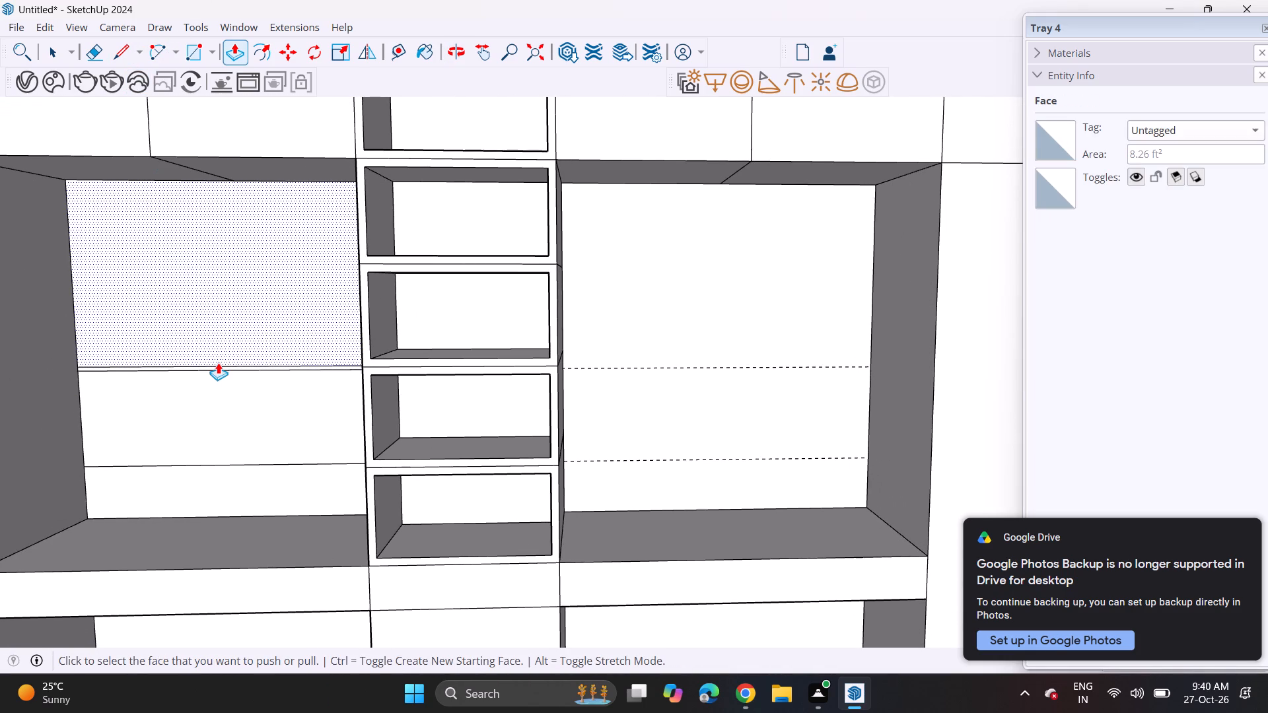
Copy the strip's two edges across the niches onto the right back panel at the same height.
key("space")
left_click(218, 369)
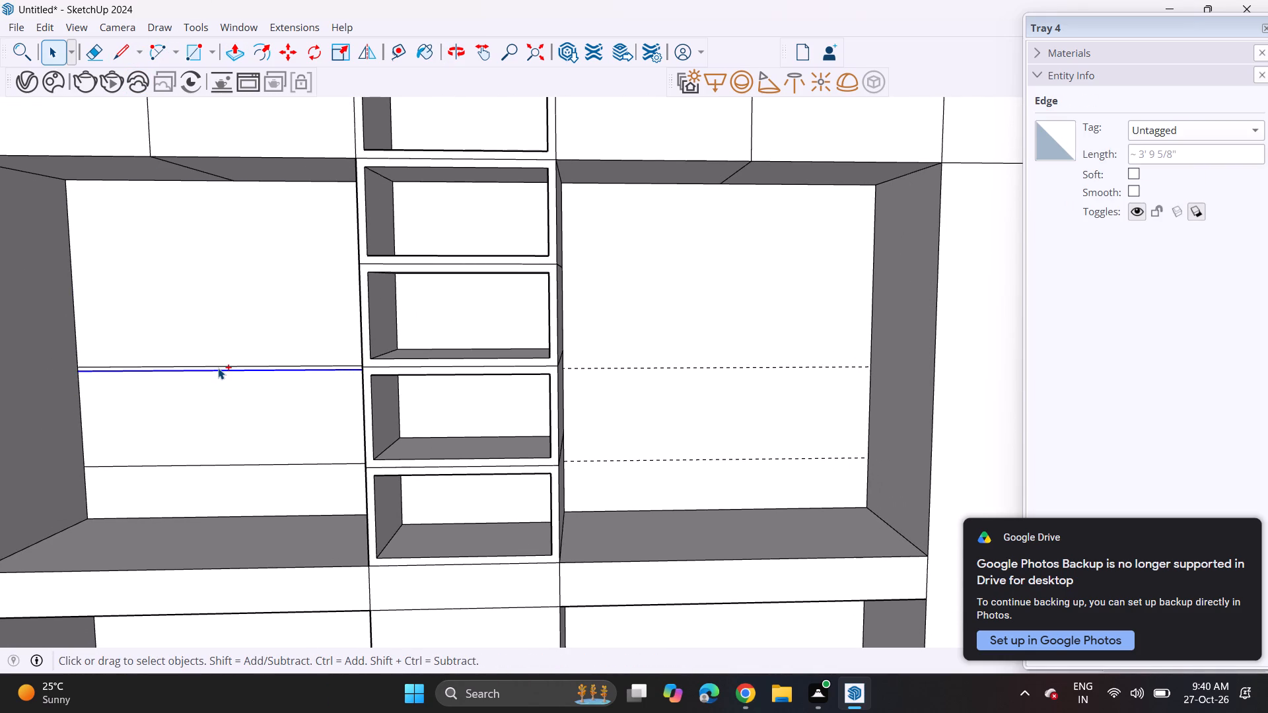
left_click(217, 368, "ctrl")
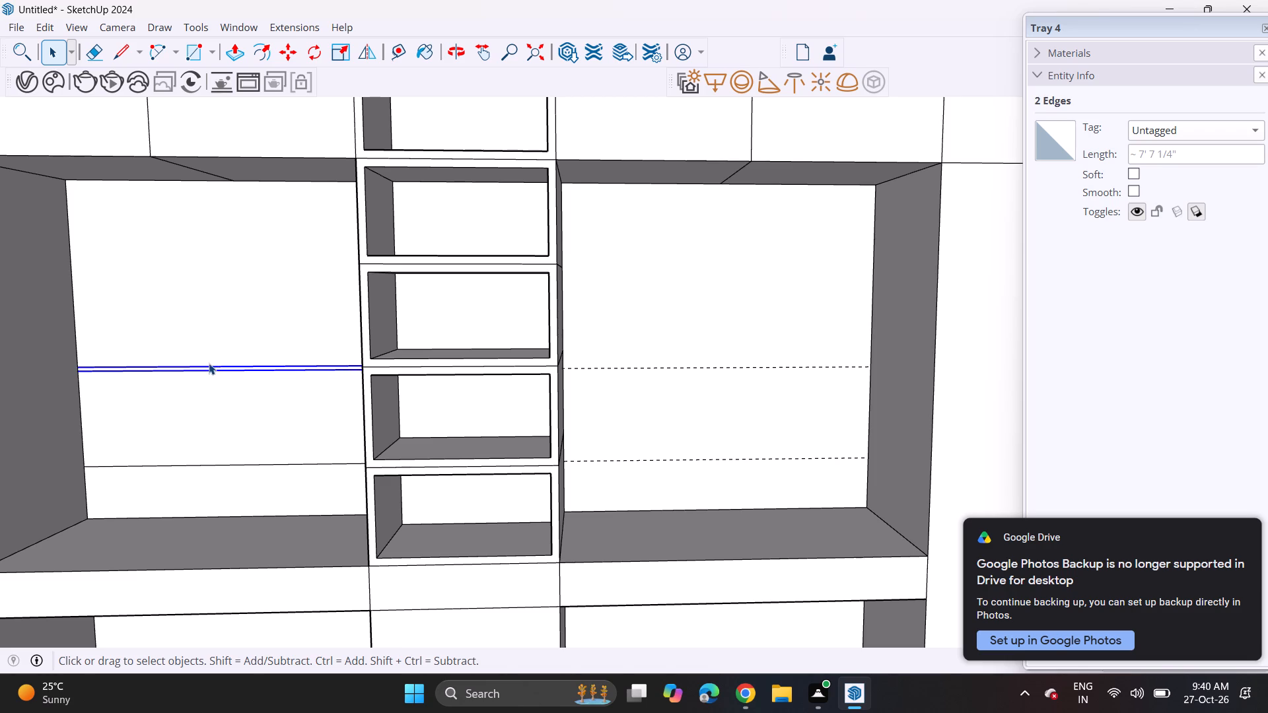
key("m")
left_click(73, 374)
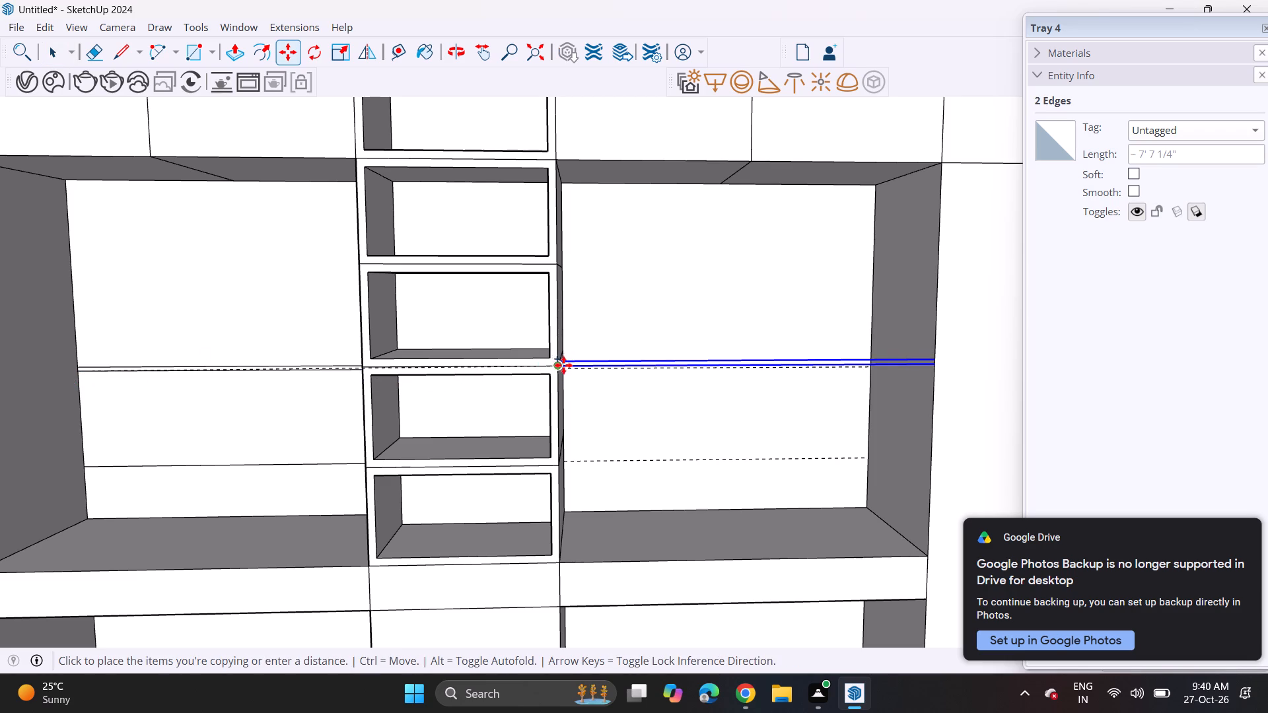
scroll(563, 371, "up", 8)
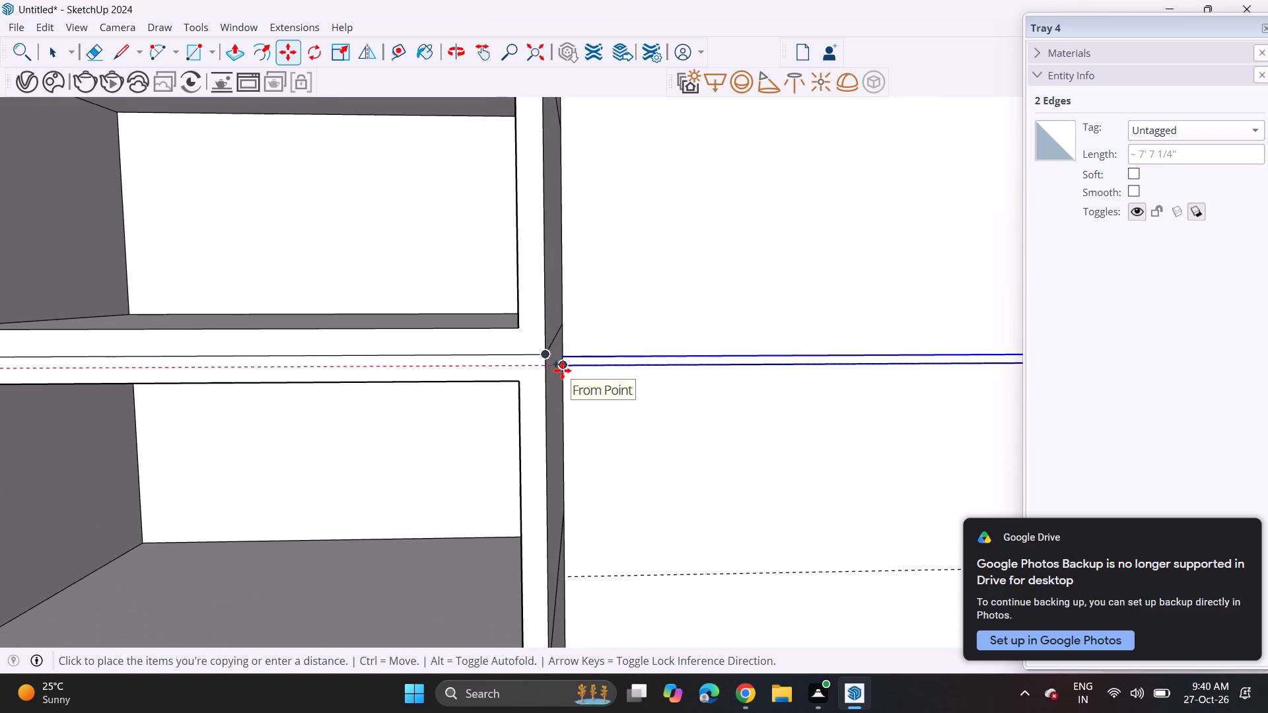
left_click(562, 370)
scroll(560, 370, "down", 5)
scroll(555, 376, "up", 1)
scroll(555, 376, "down", 6)
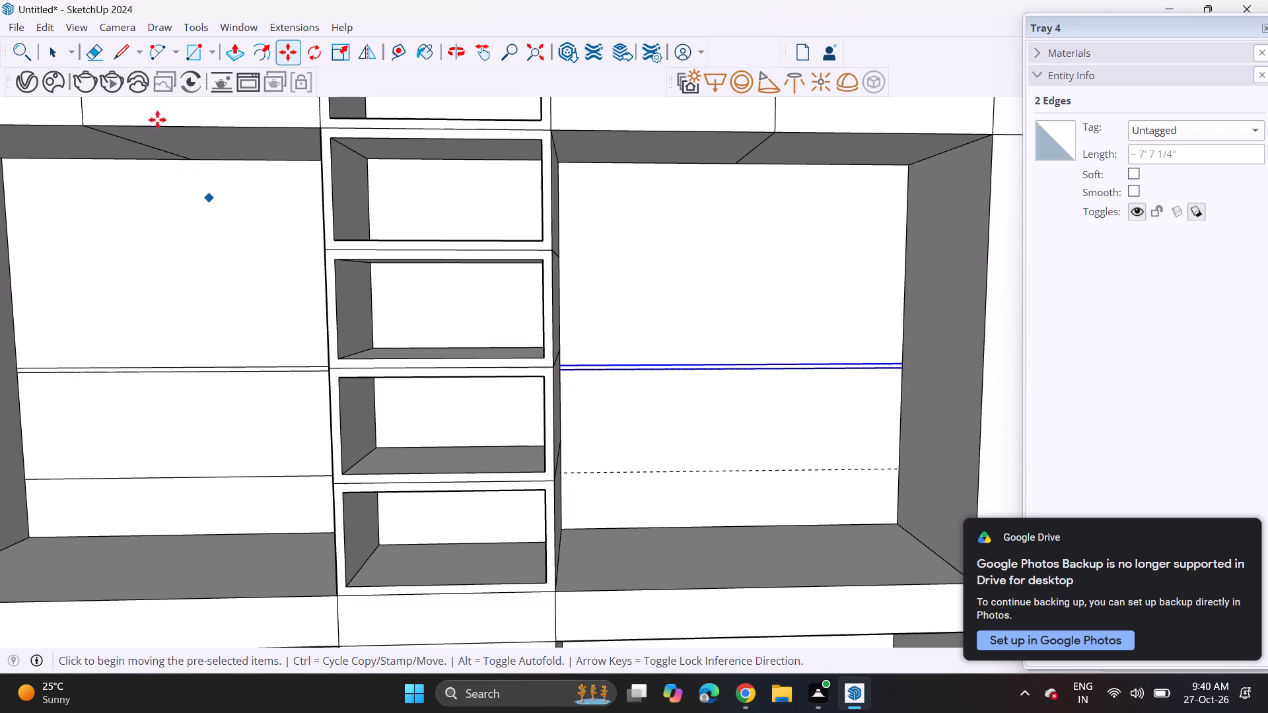
Pull the thin left strip forward into a projecting shelf, and extrude the right strip by the same depth.
left_click(242, 53)
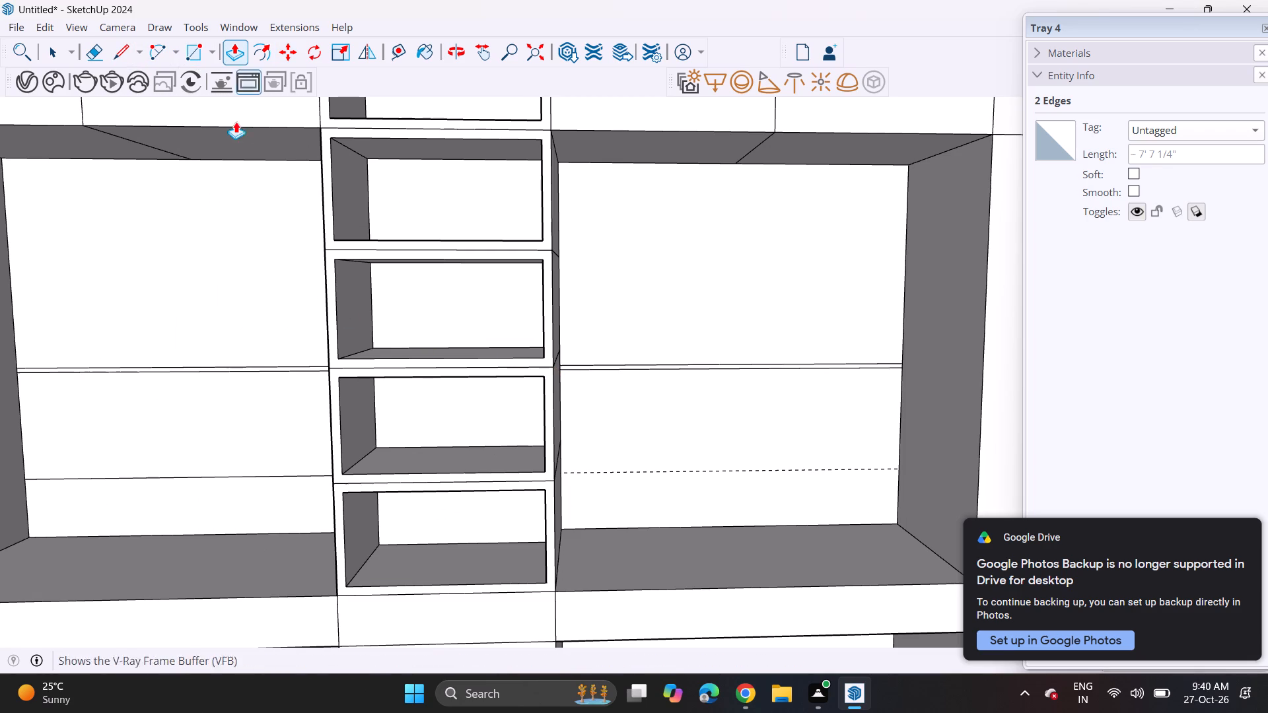
left_click(214, 370)
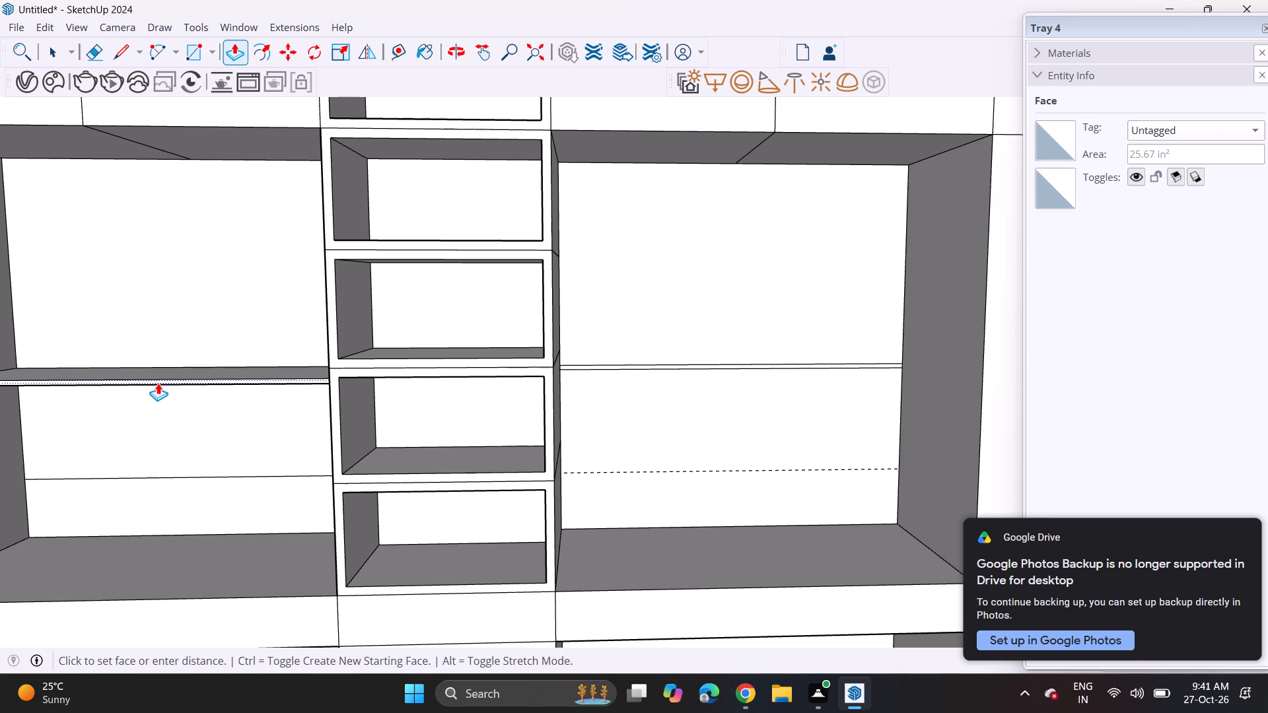
left_click(119, 380)
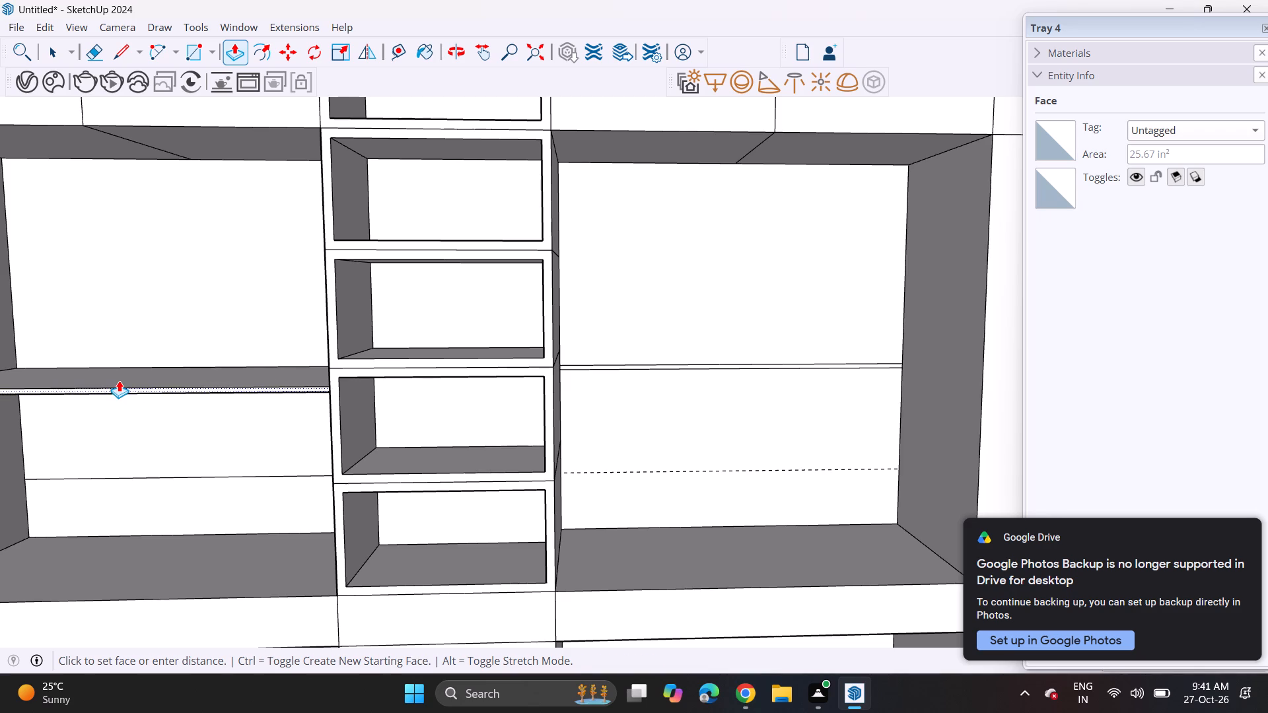
double_click(571, 368)
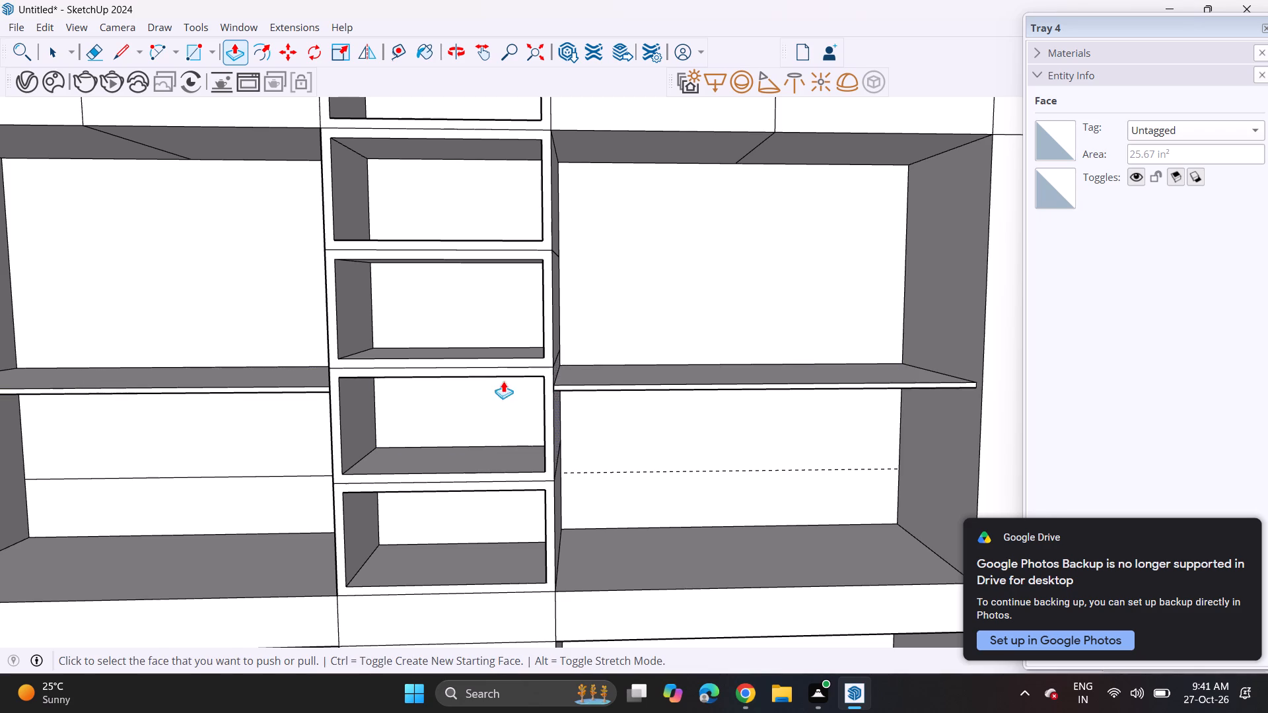
Examine the projecting shelves on both sides of the central niche column from several angles.
middle_click_drag(309, 392, 344, 371)
scroll(341, 351, "up", 1)
scroll(335, 351, "down", 3)
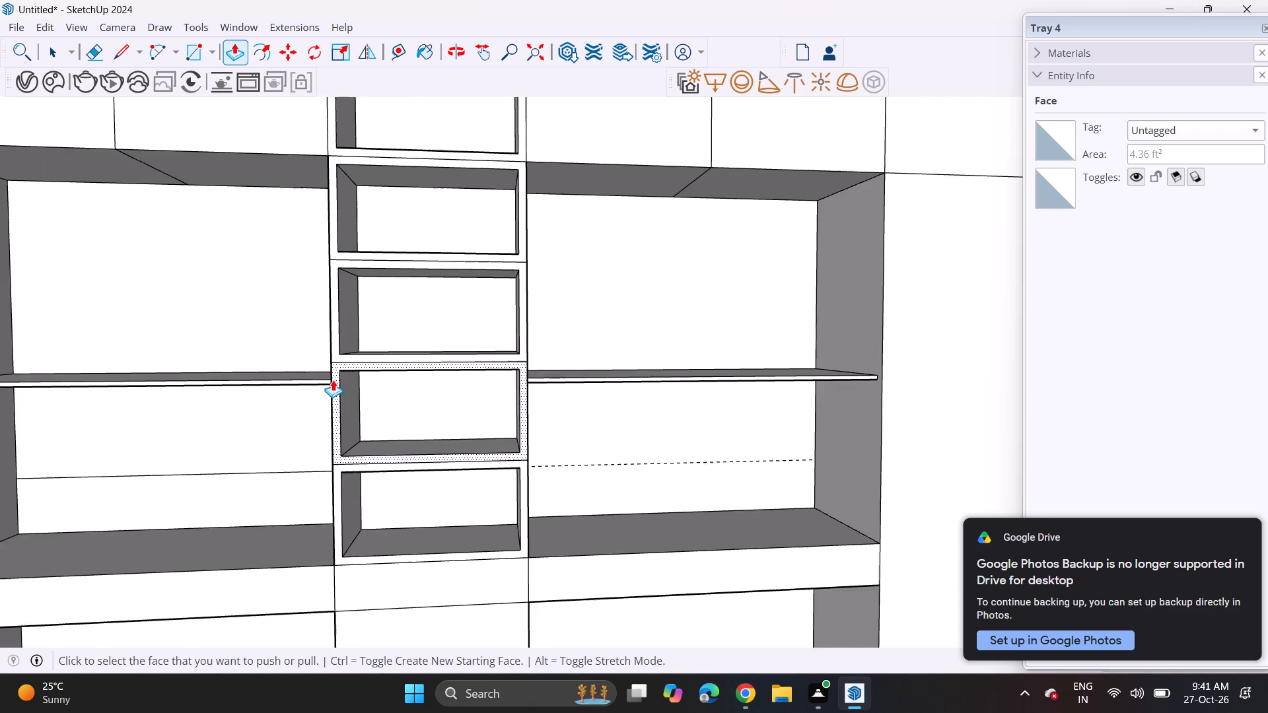
middle_click_drag(359, 399, 444, 448, "shift")
scroll(413, 432, "down", 1, "shift")
middle_click_drag(376, 423, 396, 407)
scroll(376, 421, "up", 1)
scroll(388, 378, "down", 1)
scroll(323, 389, "up", 1)
scroll(323, 389, "down", 2)
middle_click_drag(323, 389, 378, 406)
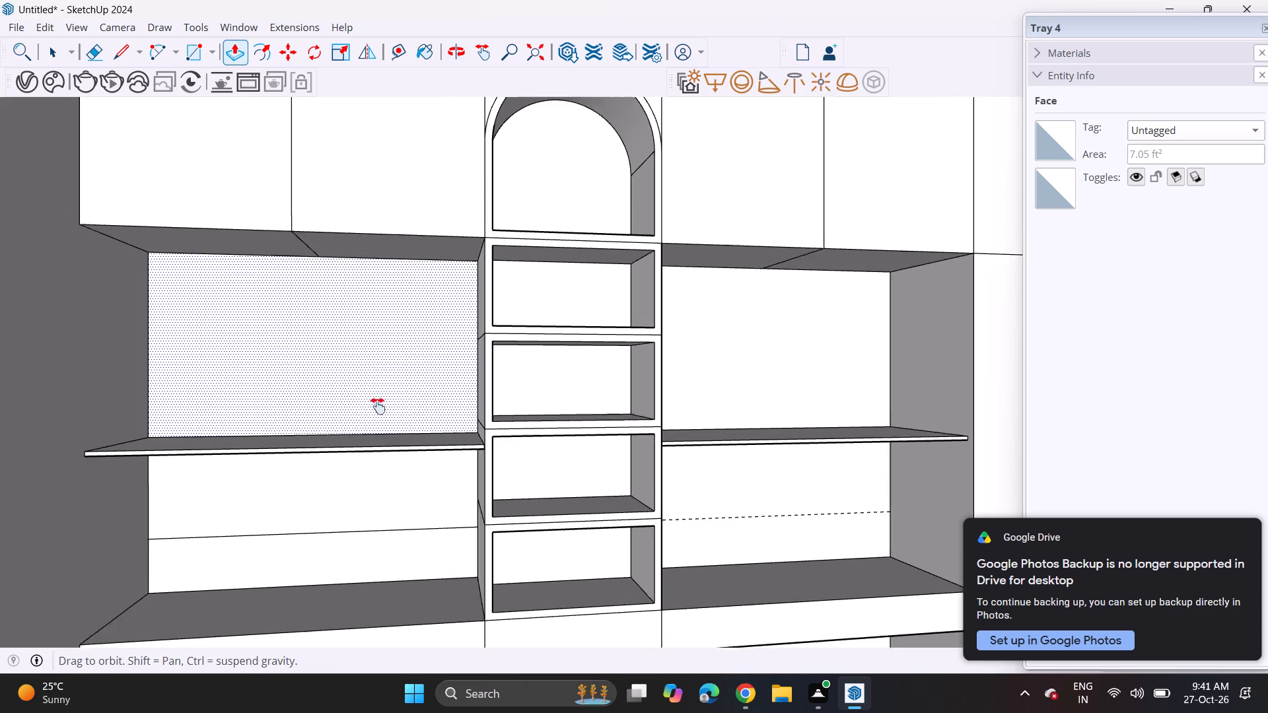
middle_click_drag(378, 406, 400, 423)
middle_click_drag(384, 406, 355, 438)
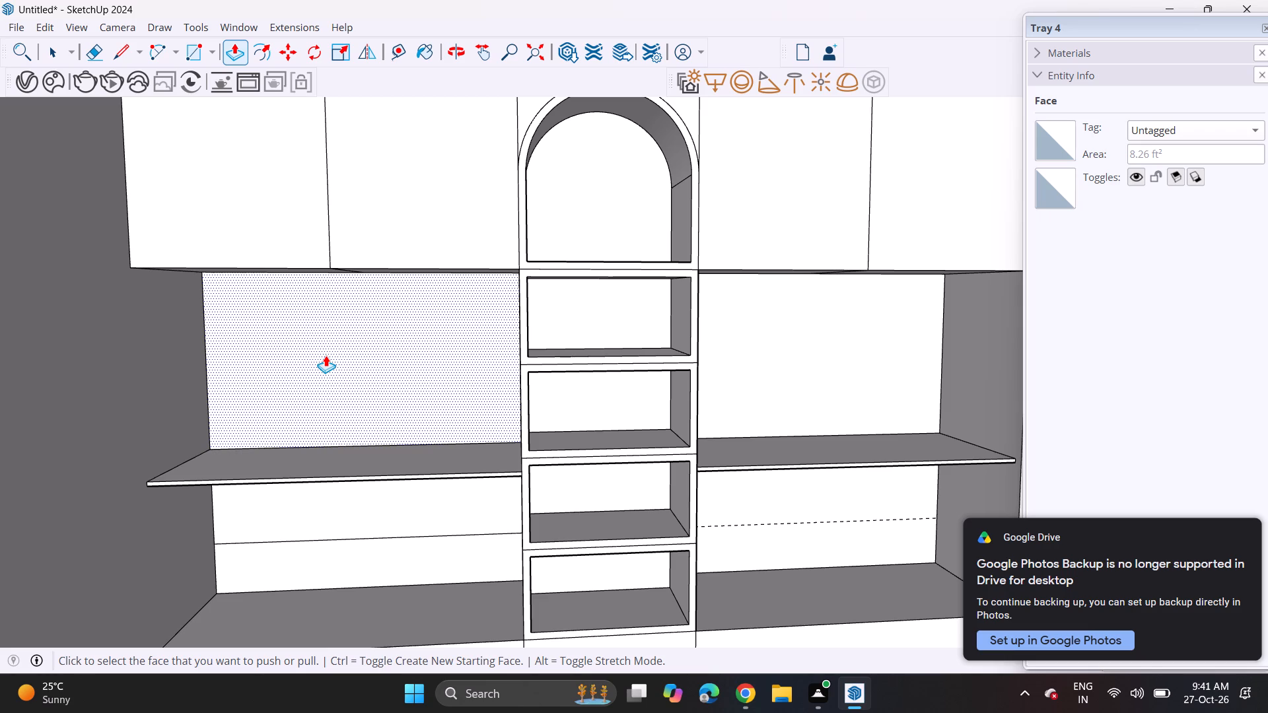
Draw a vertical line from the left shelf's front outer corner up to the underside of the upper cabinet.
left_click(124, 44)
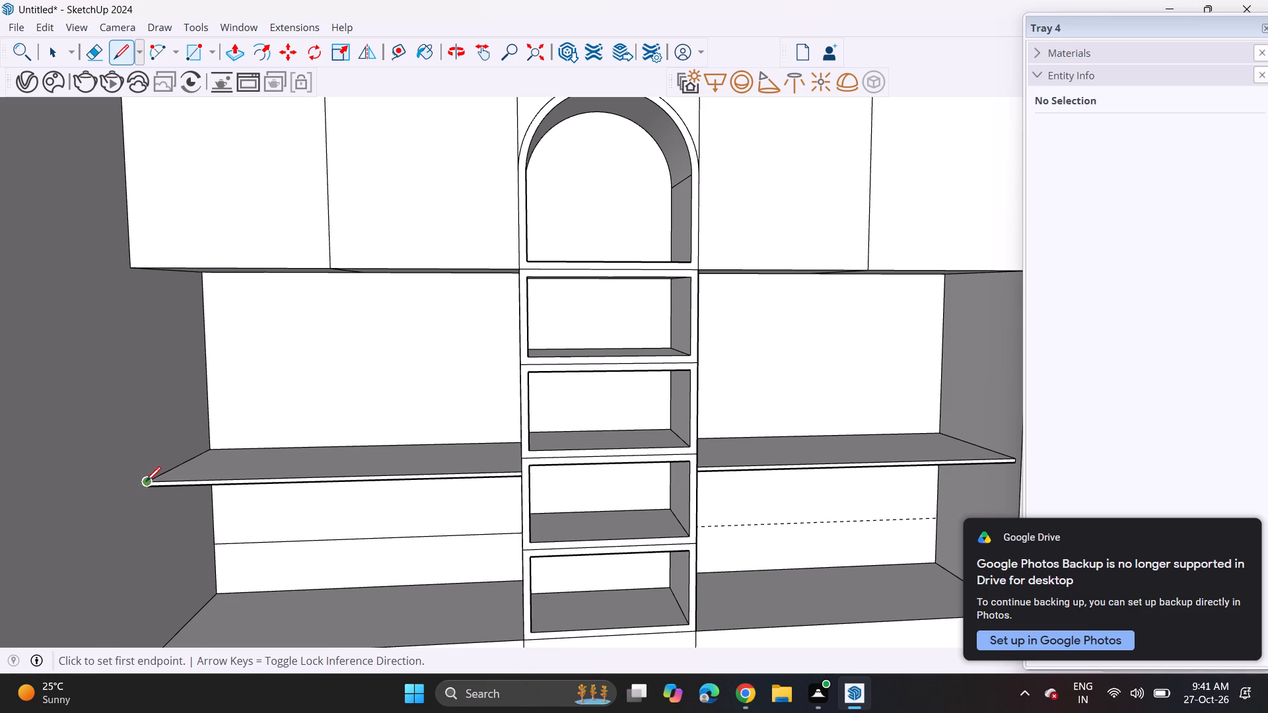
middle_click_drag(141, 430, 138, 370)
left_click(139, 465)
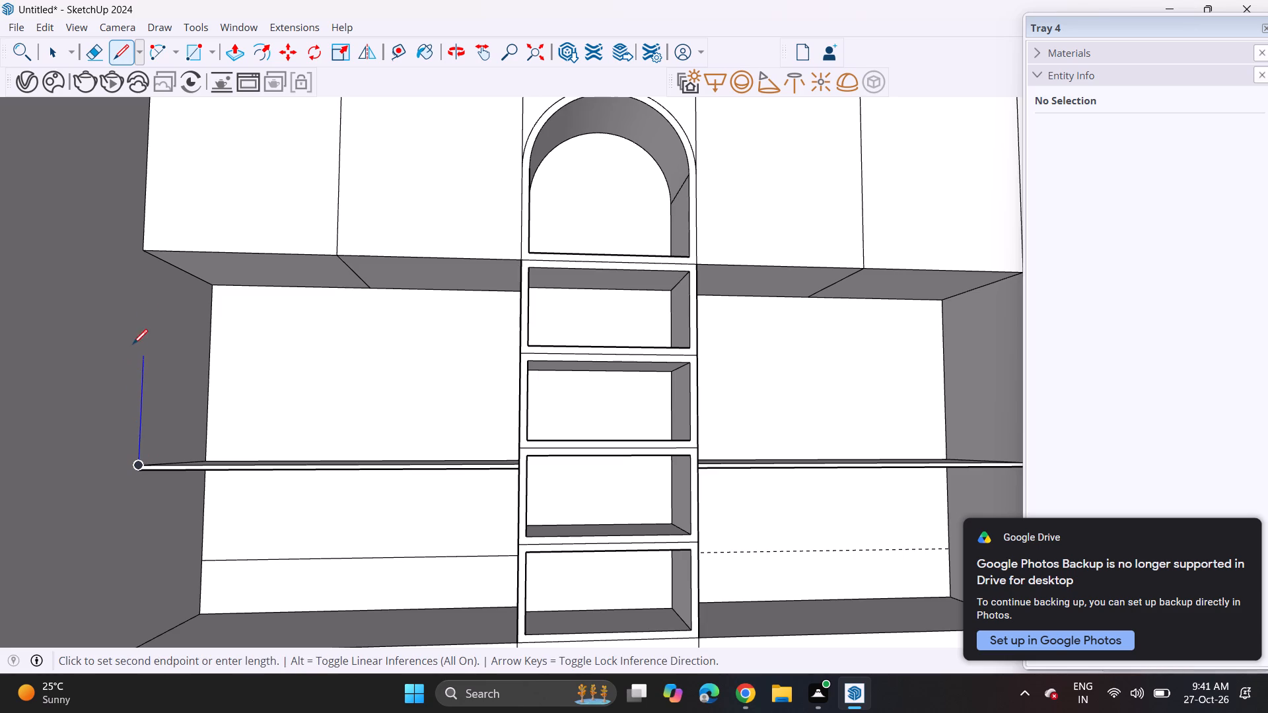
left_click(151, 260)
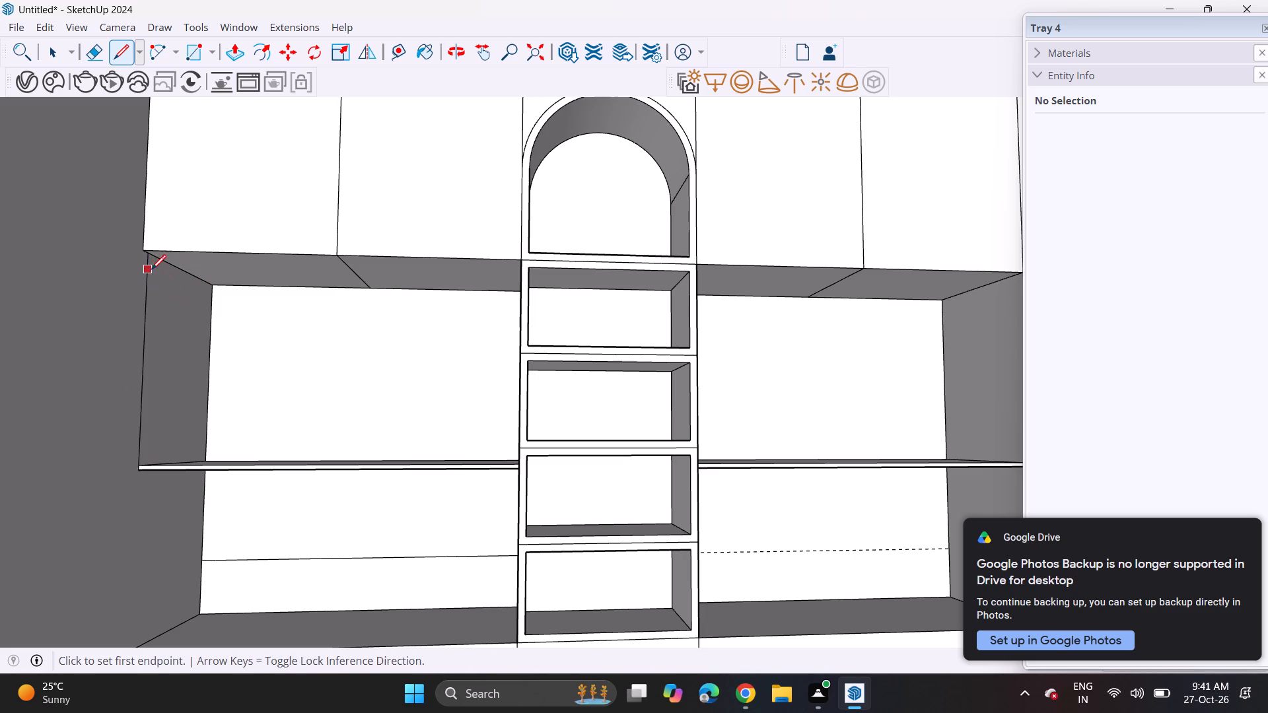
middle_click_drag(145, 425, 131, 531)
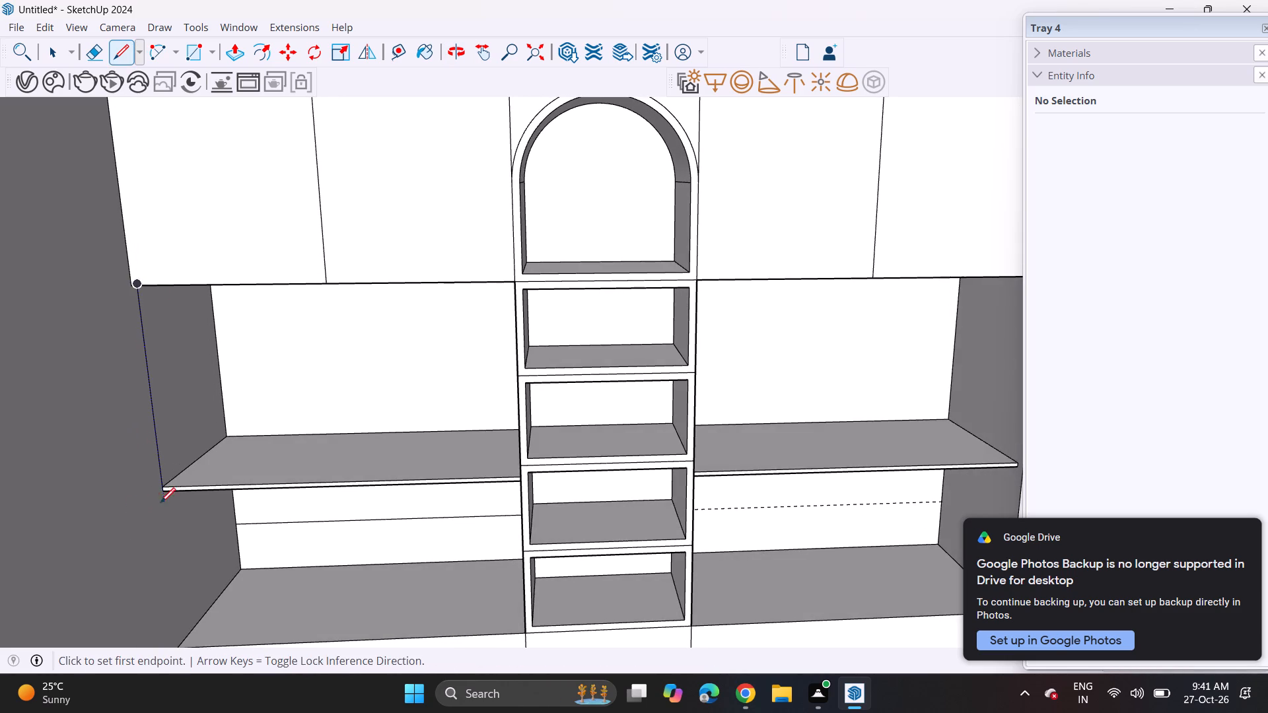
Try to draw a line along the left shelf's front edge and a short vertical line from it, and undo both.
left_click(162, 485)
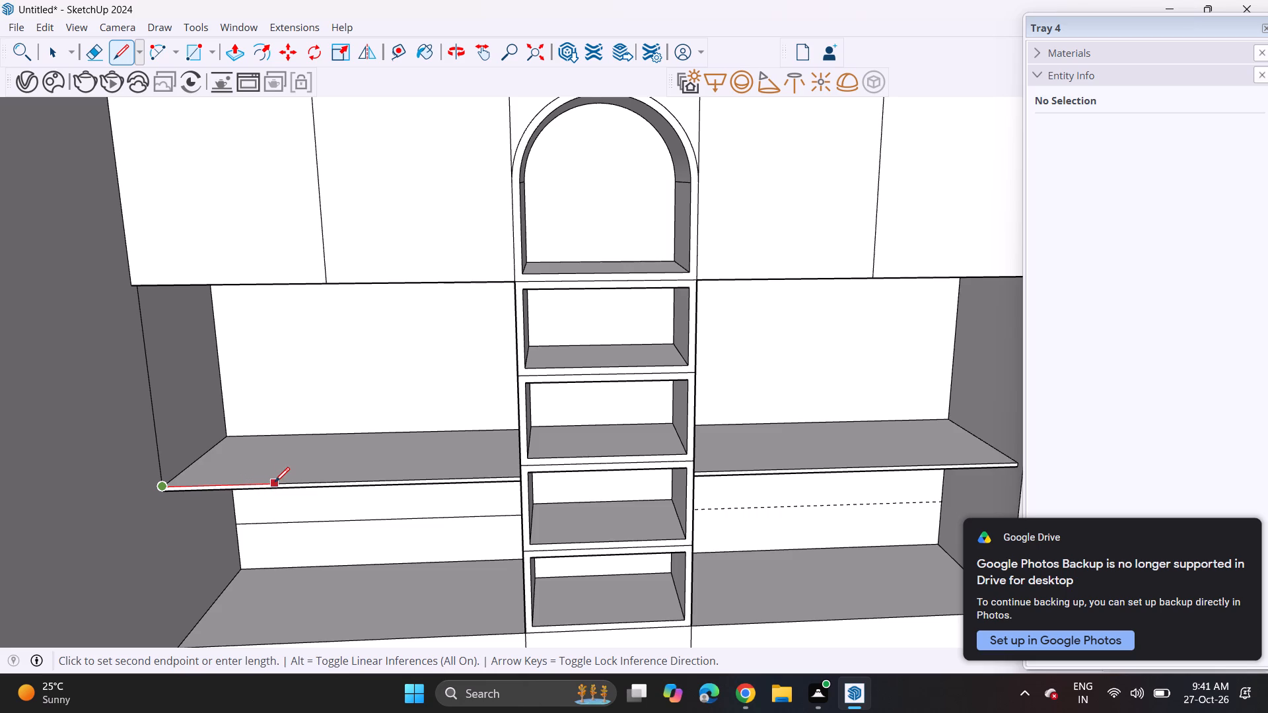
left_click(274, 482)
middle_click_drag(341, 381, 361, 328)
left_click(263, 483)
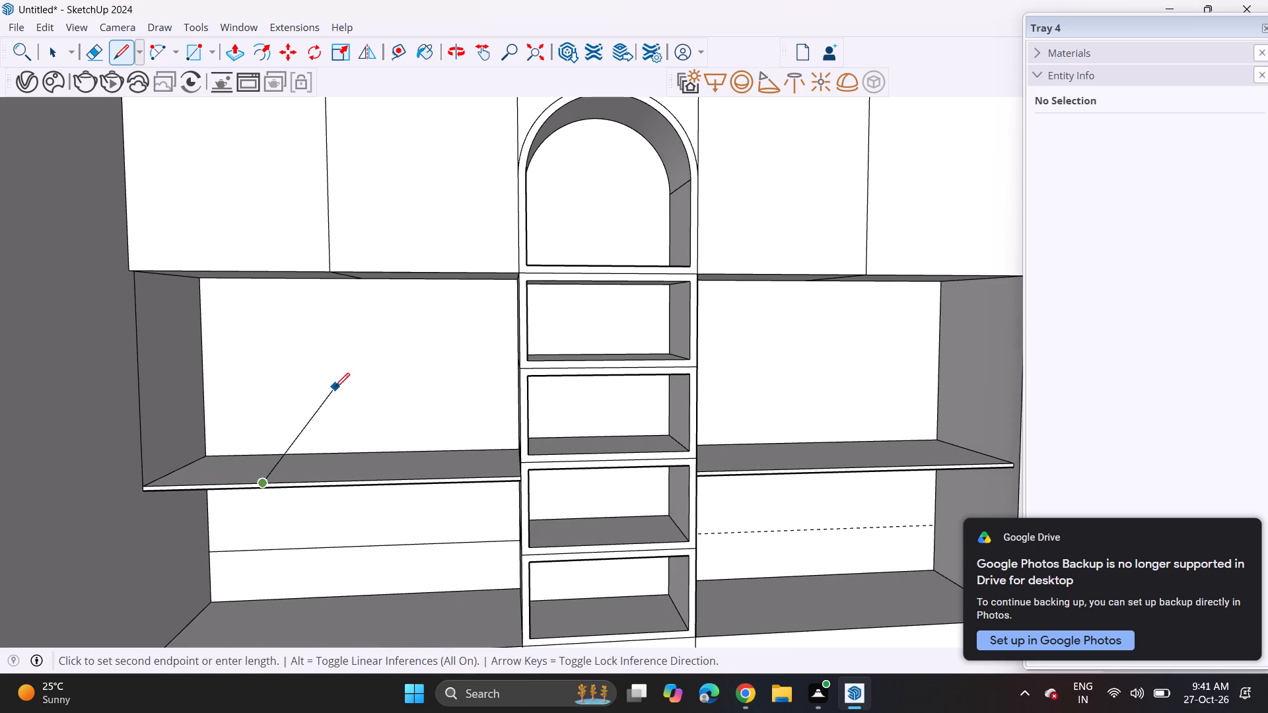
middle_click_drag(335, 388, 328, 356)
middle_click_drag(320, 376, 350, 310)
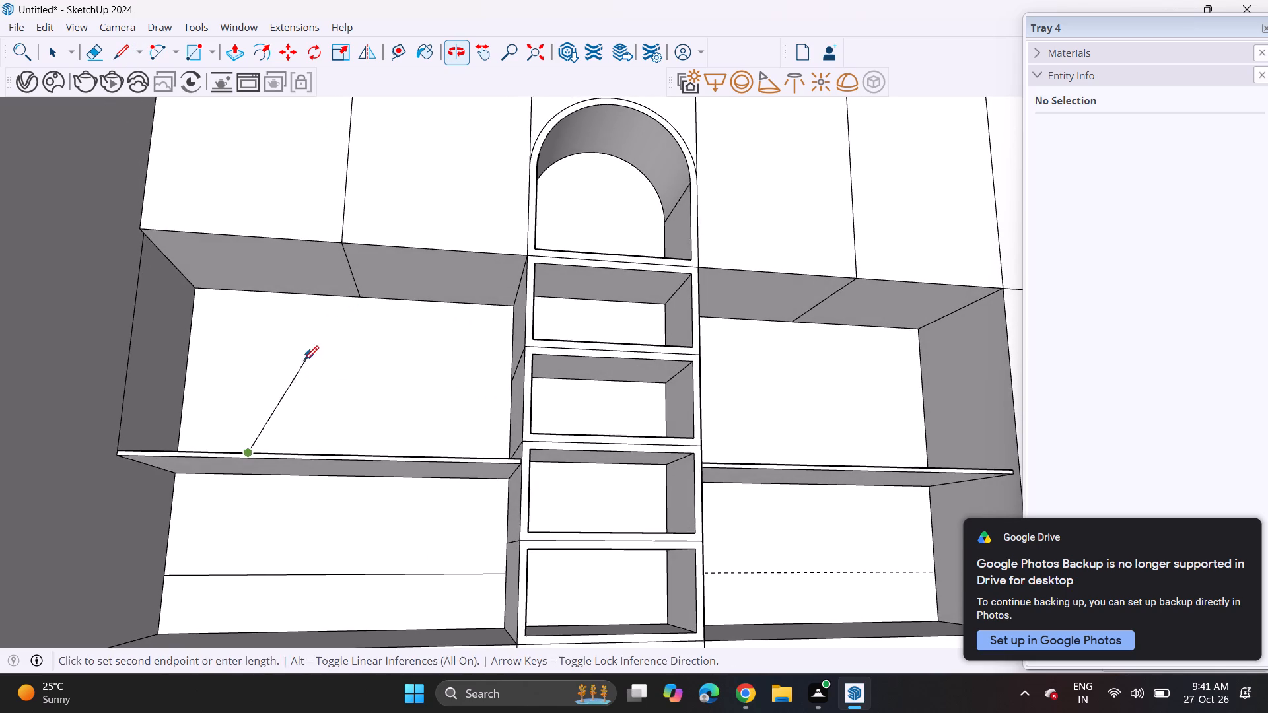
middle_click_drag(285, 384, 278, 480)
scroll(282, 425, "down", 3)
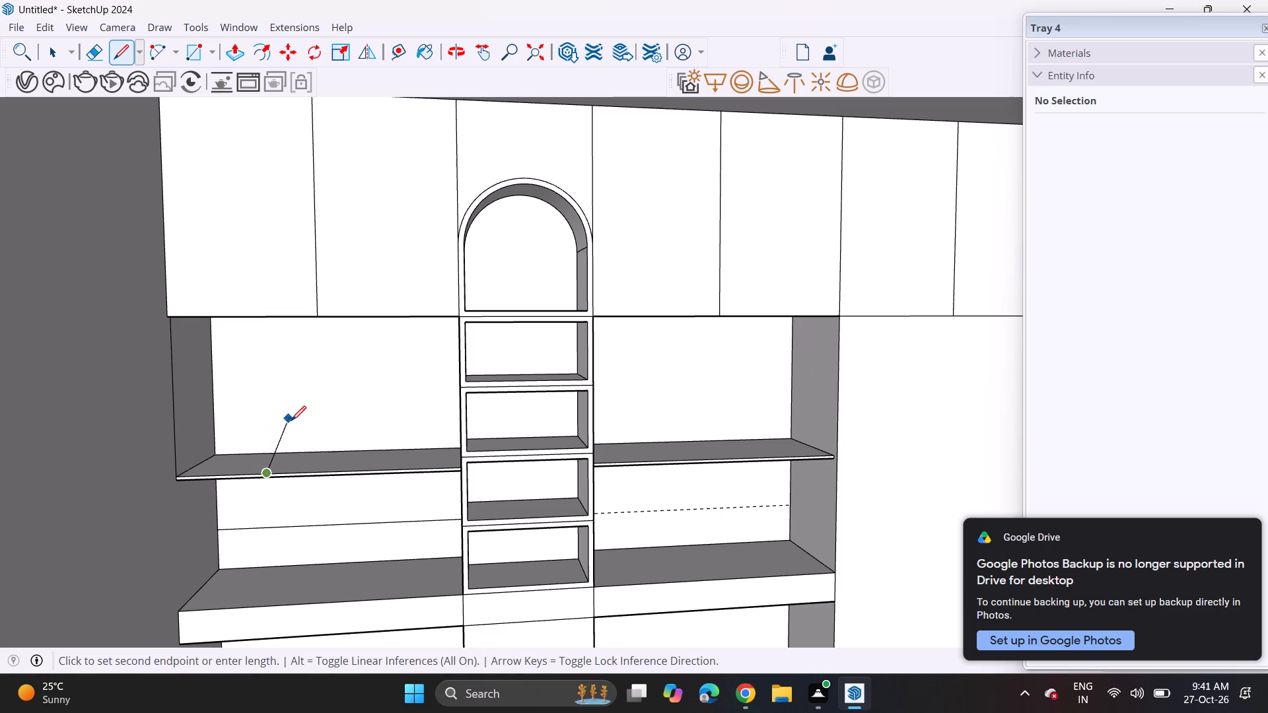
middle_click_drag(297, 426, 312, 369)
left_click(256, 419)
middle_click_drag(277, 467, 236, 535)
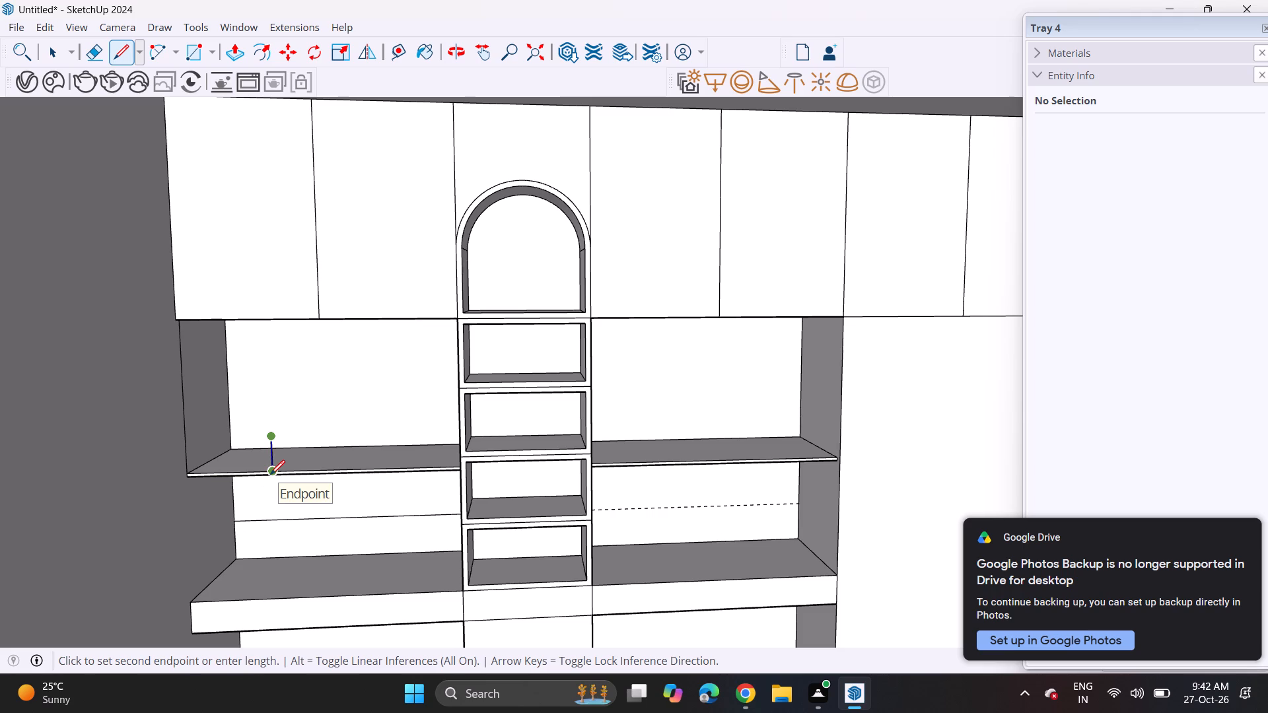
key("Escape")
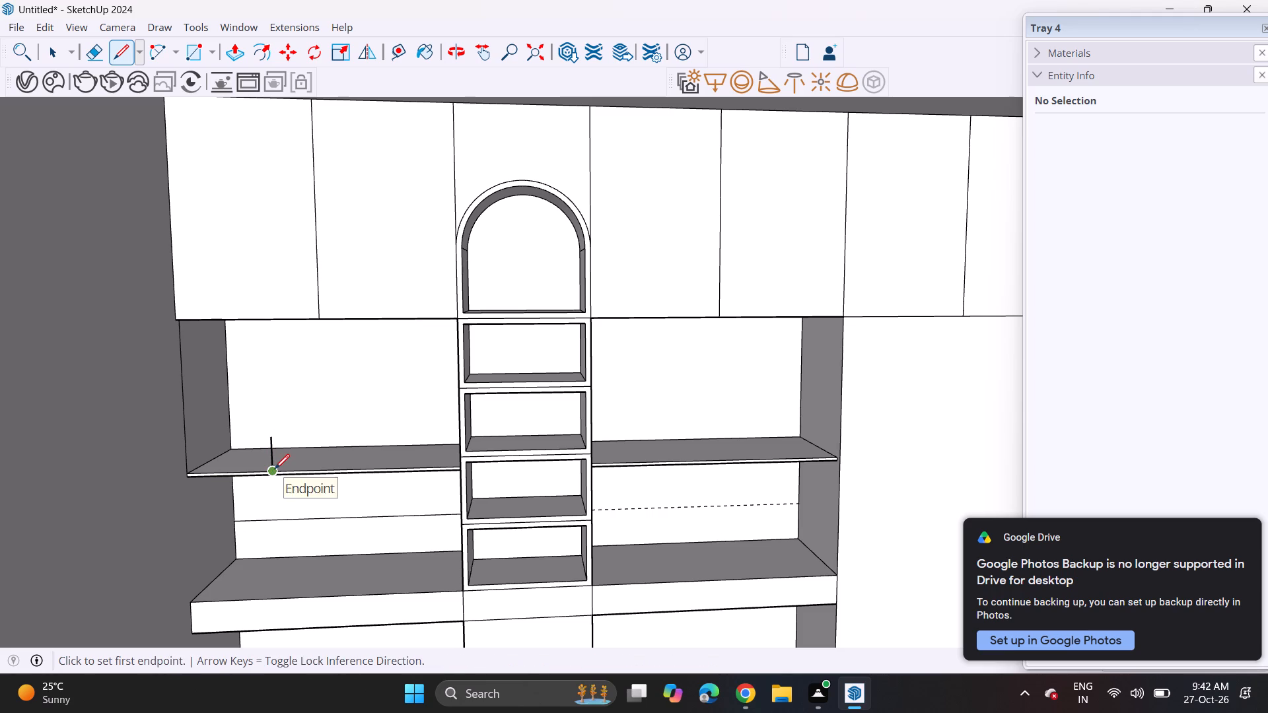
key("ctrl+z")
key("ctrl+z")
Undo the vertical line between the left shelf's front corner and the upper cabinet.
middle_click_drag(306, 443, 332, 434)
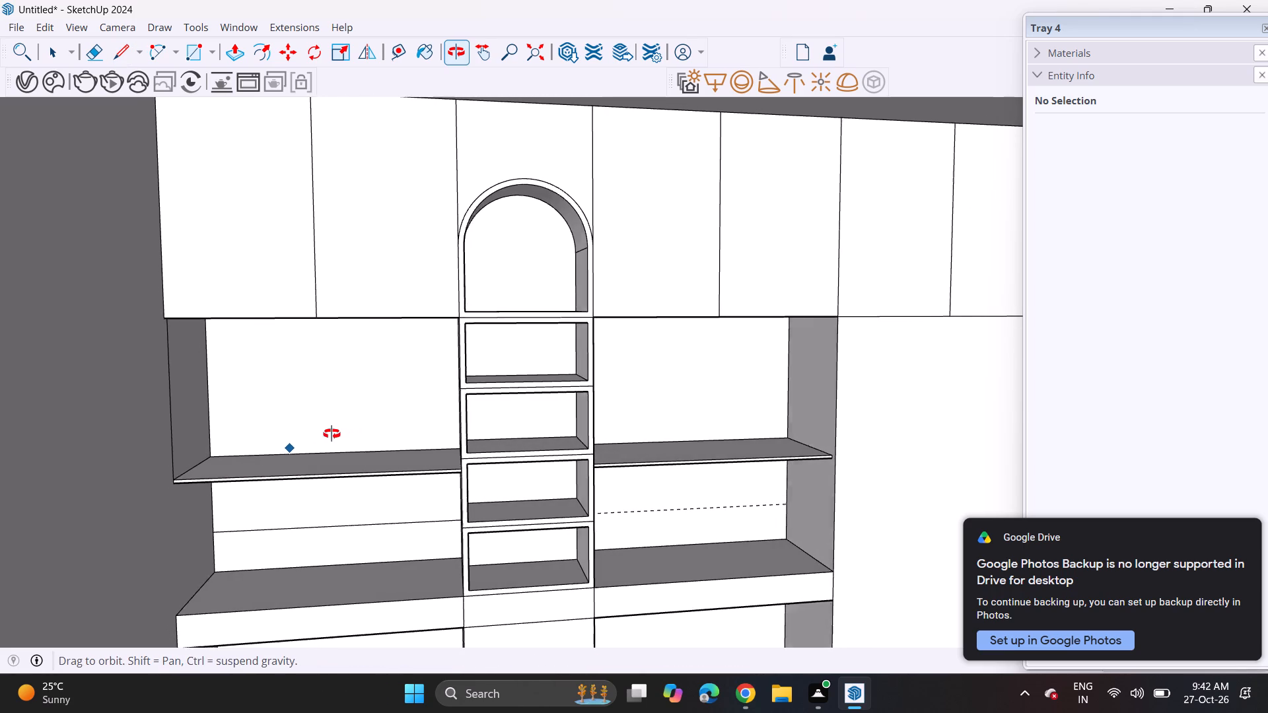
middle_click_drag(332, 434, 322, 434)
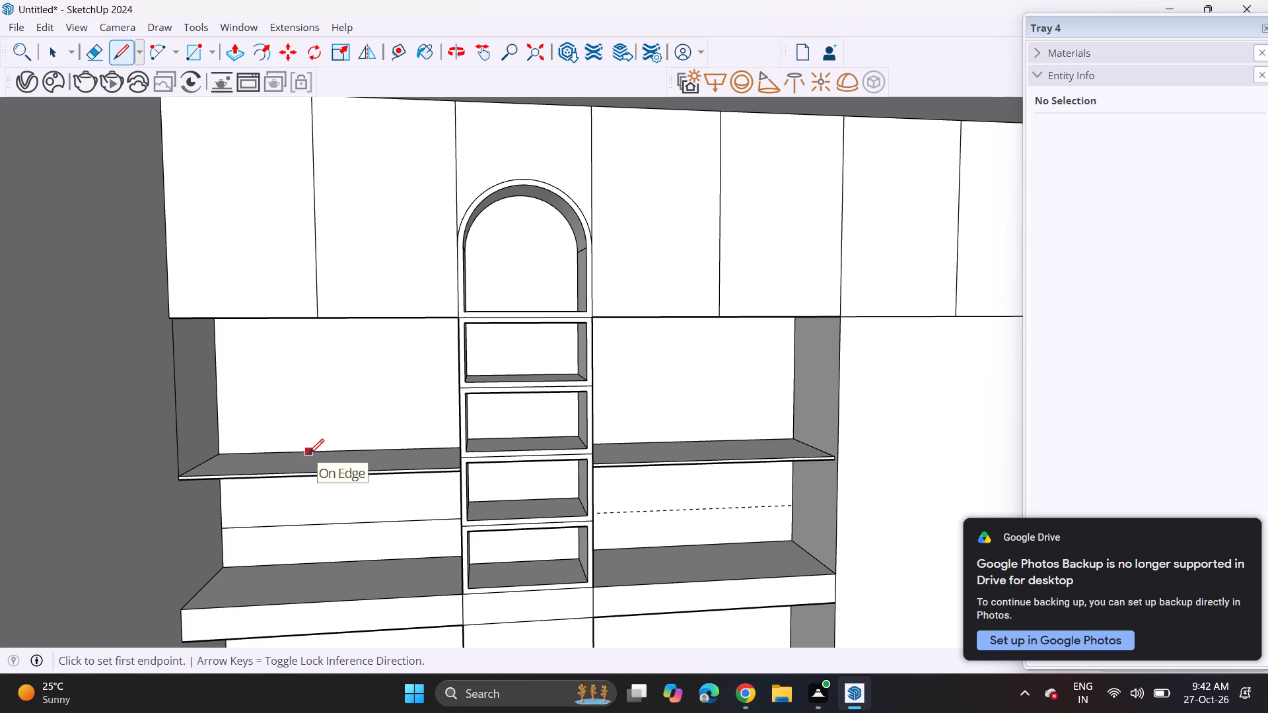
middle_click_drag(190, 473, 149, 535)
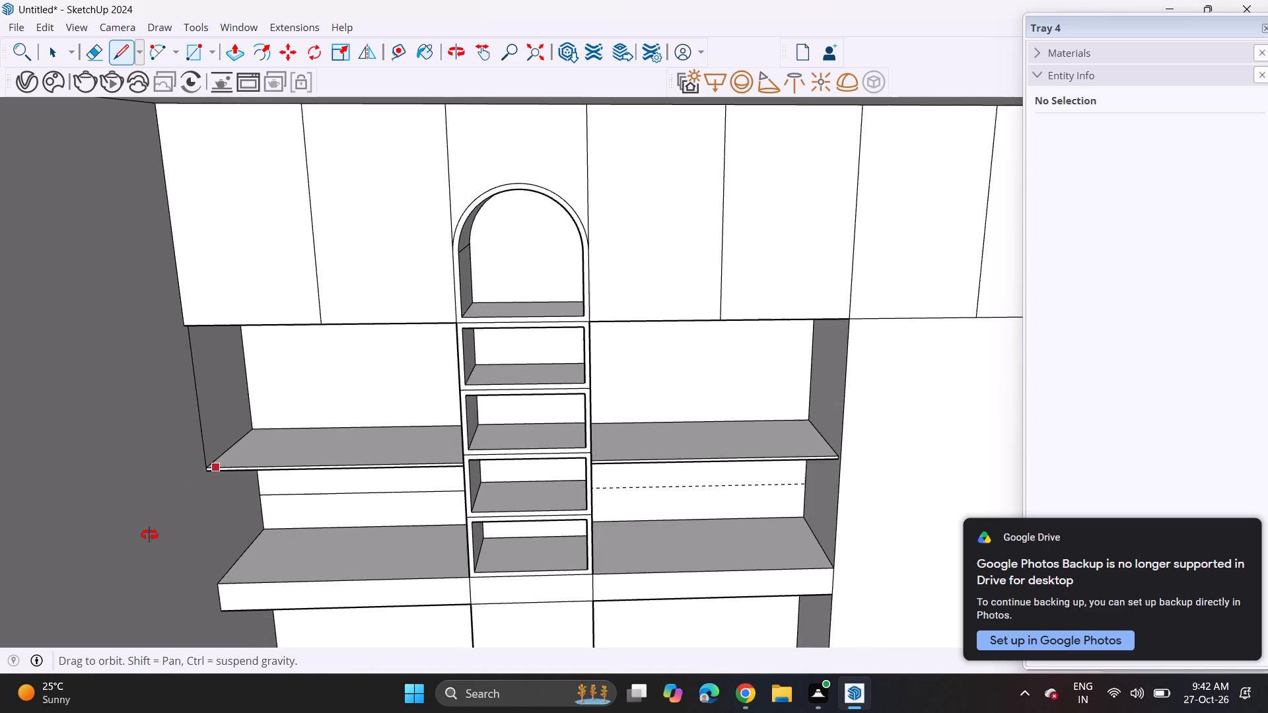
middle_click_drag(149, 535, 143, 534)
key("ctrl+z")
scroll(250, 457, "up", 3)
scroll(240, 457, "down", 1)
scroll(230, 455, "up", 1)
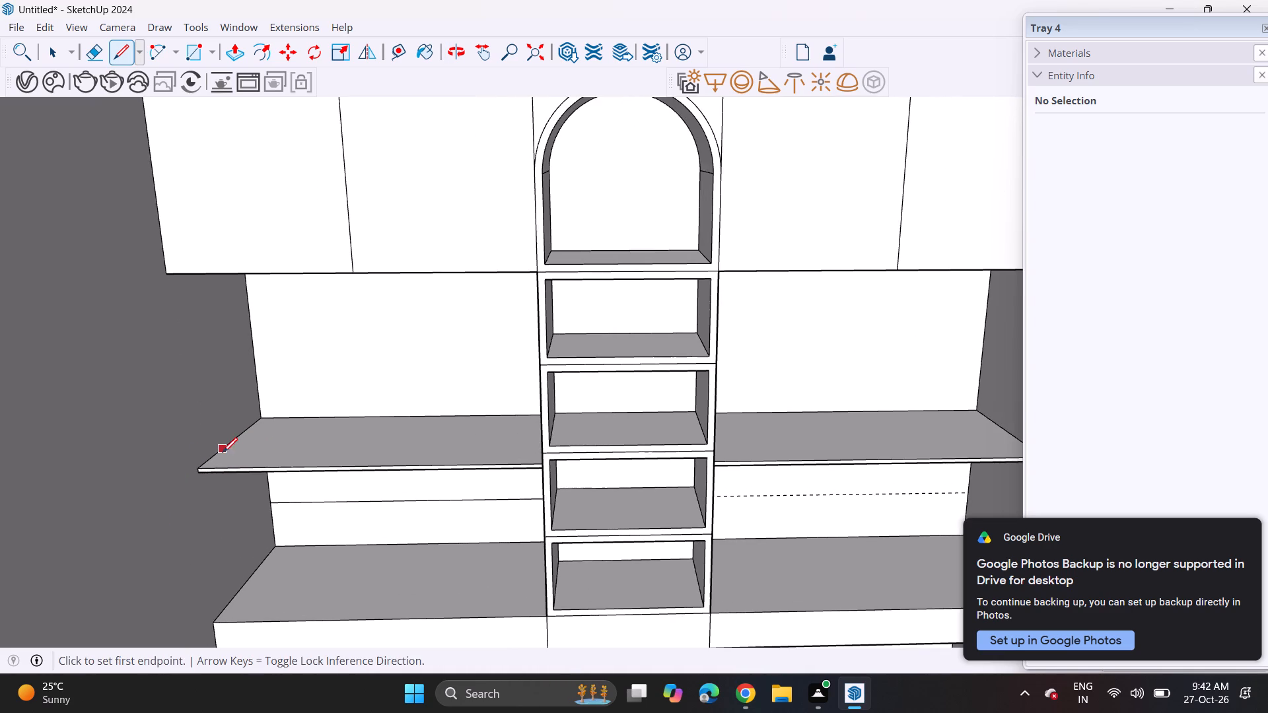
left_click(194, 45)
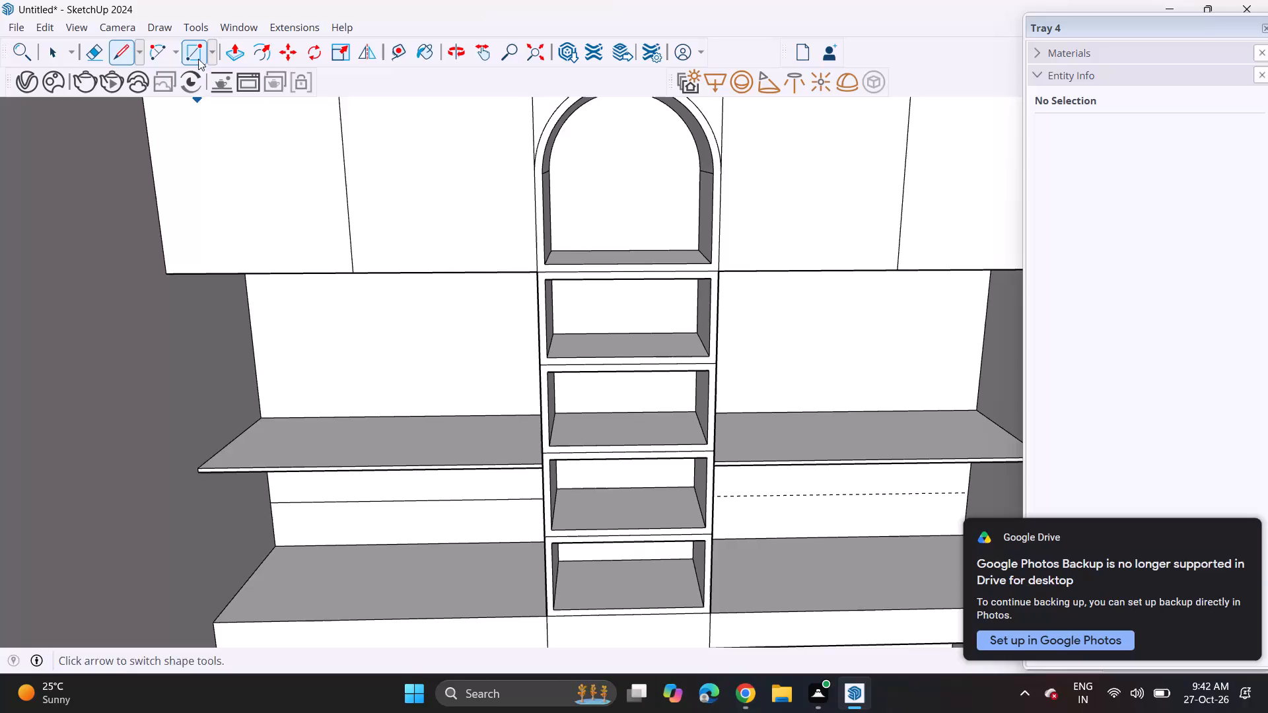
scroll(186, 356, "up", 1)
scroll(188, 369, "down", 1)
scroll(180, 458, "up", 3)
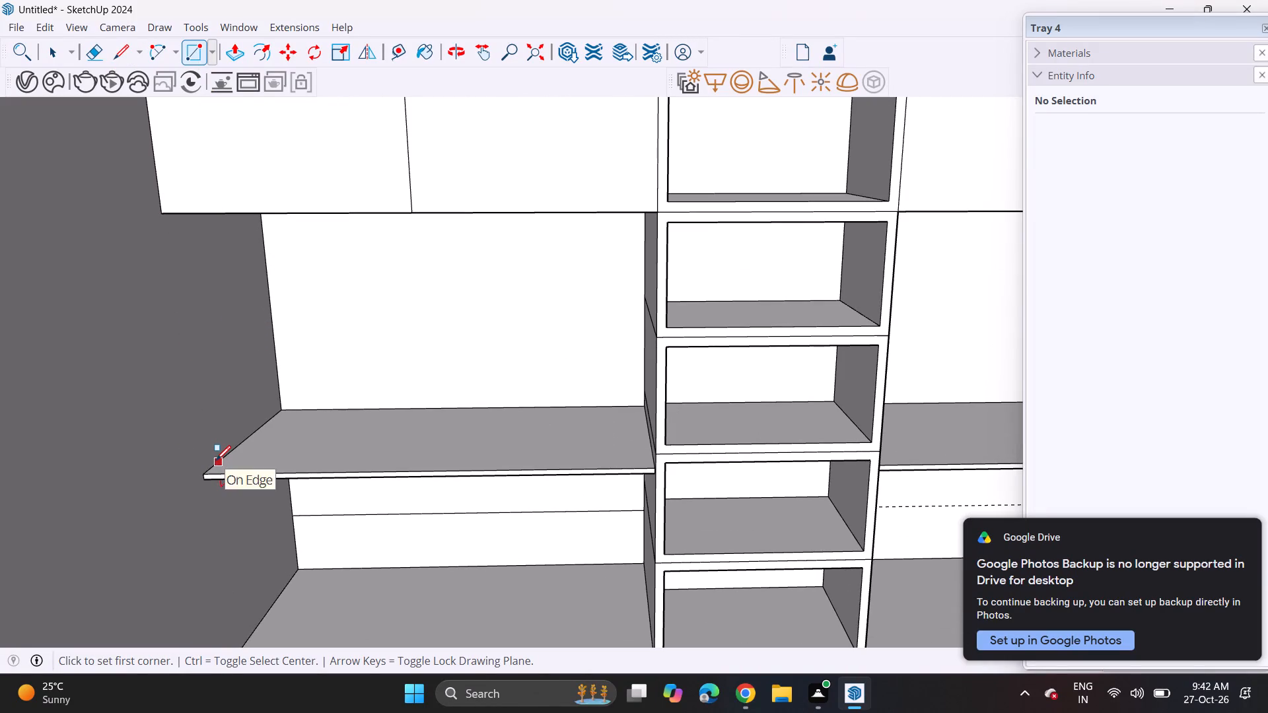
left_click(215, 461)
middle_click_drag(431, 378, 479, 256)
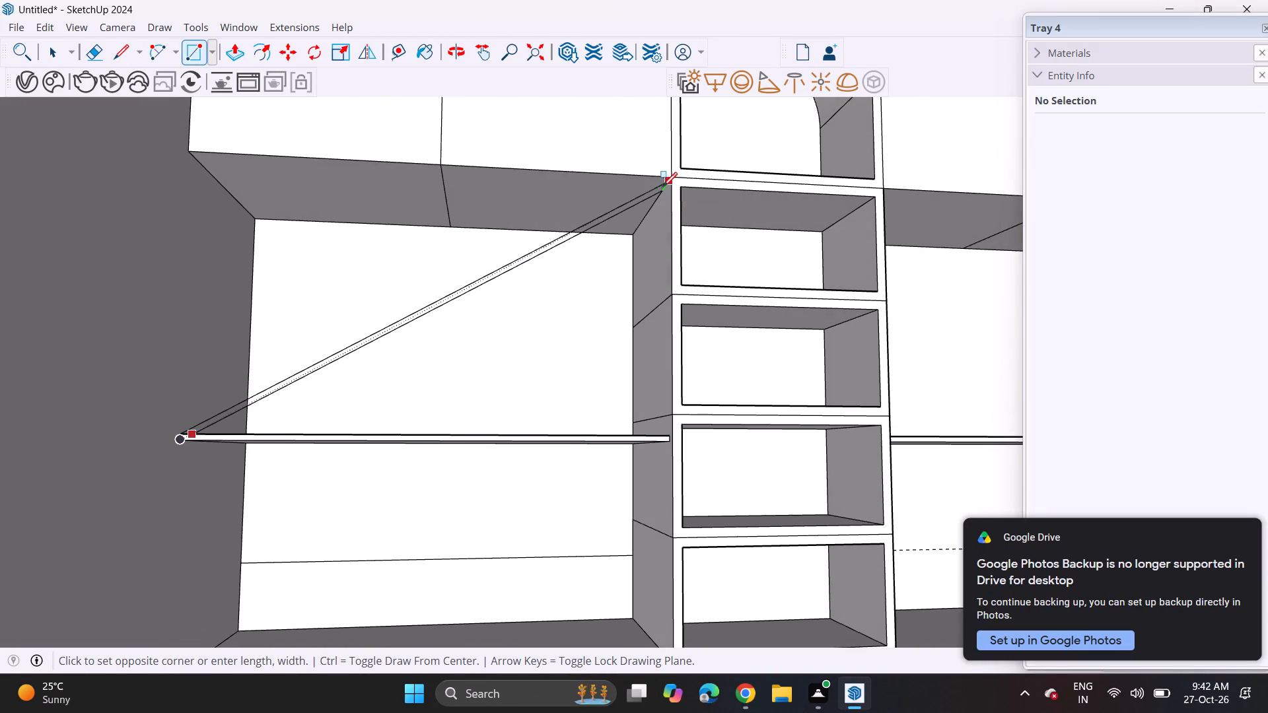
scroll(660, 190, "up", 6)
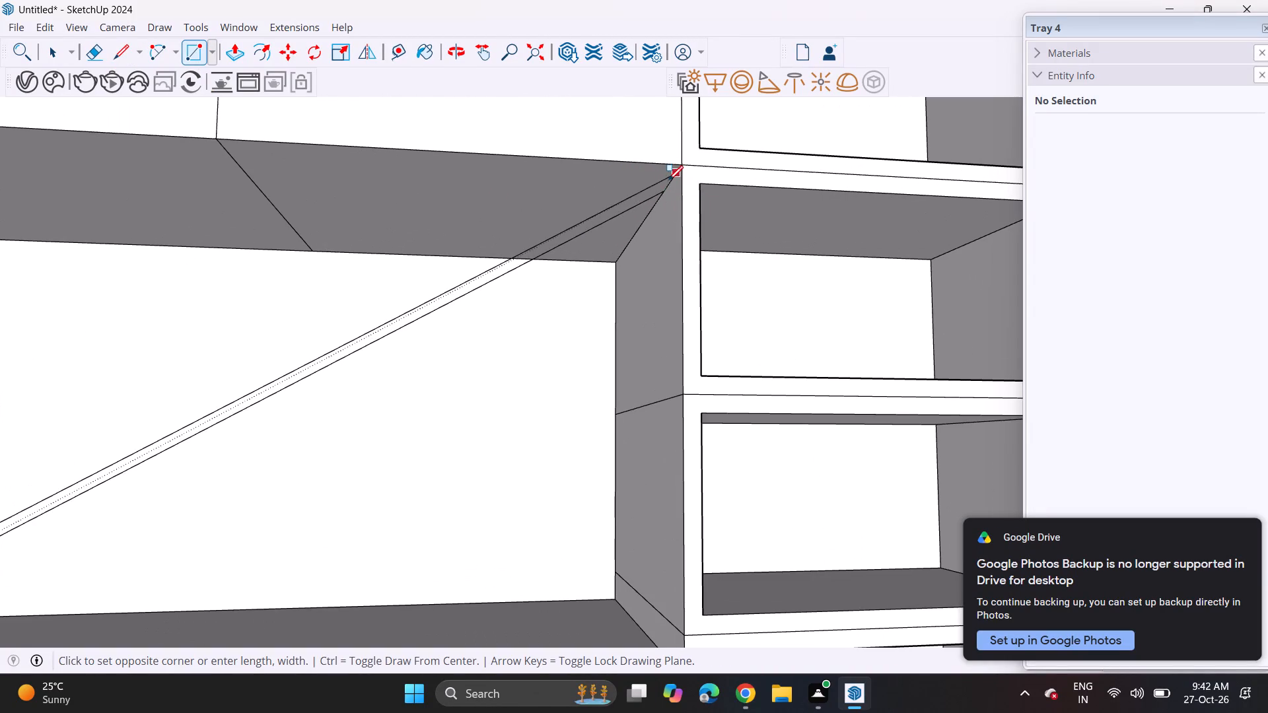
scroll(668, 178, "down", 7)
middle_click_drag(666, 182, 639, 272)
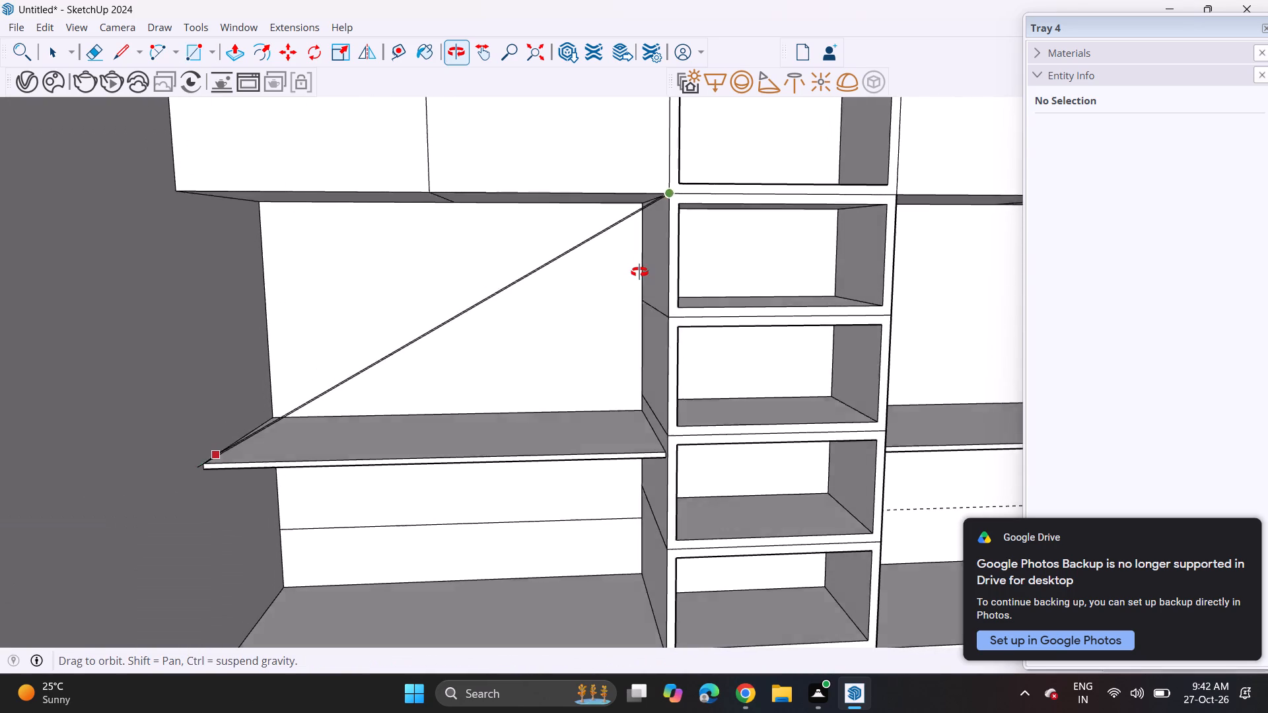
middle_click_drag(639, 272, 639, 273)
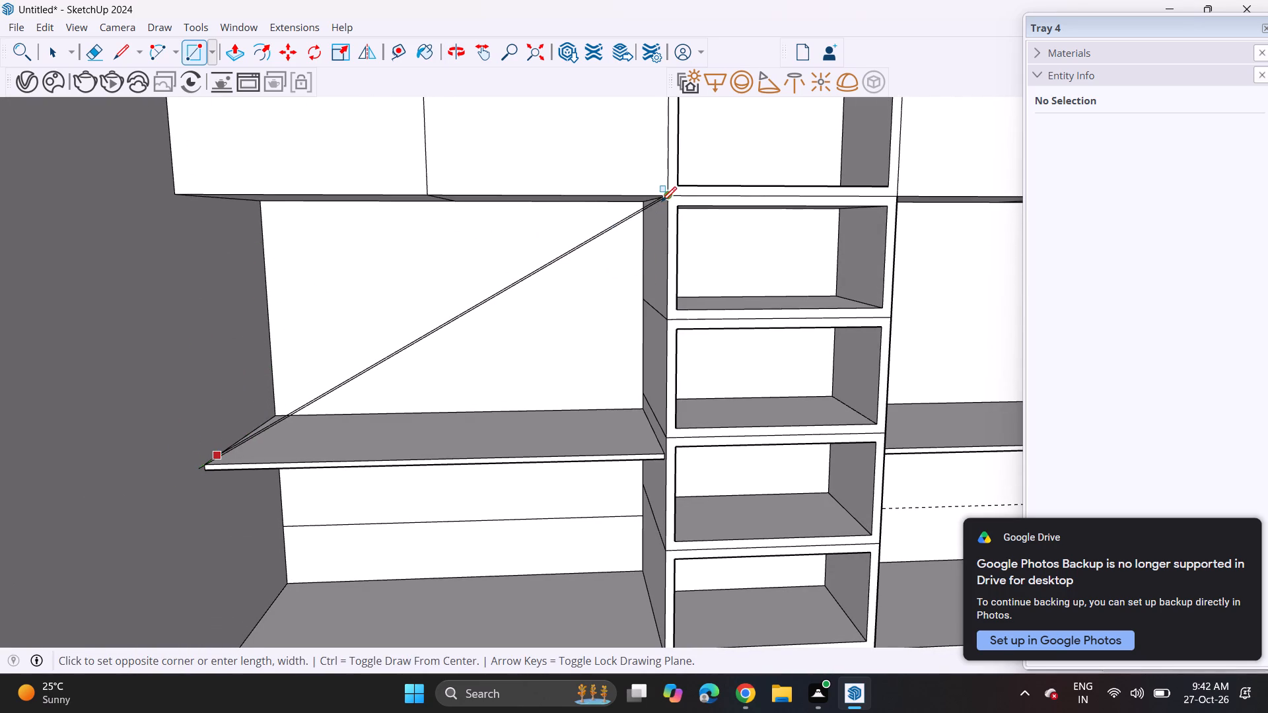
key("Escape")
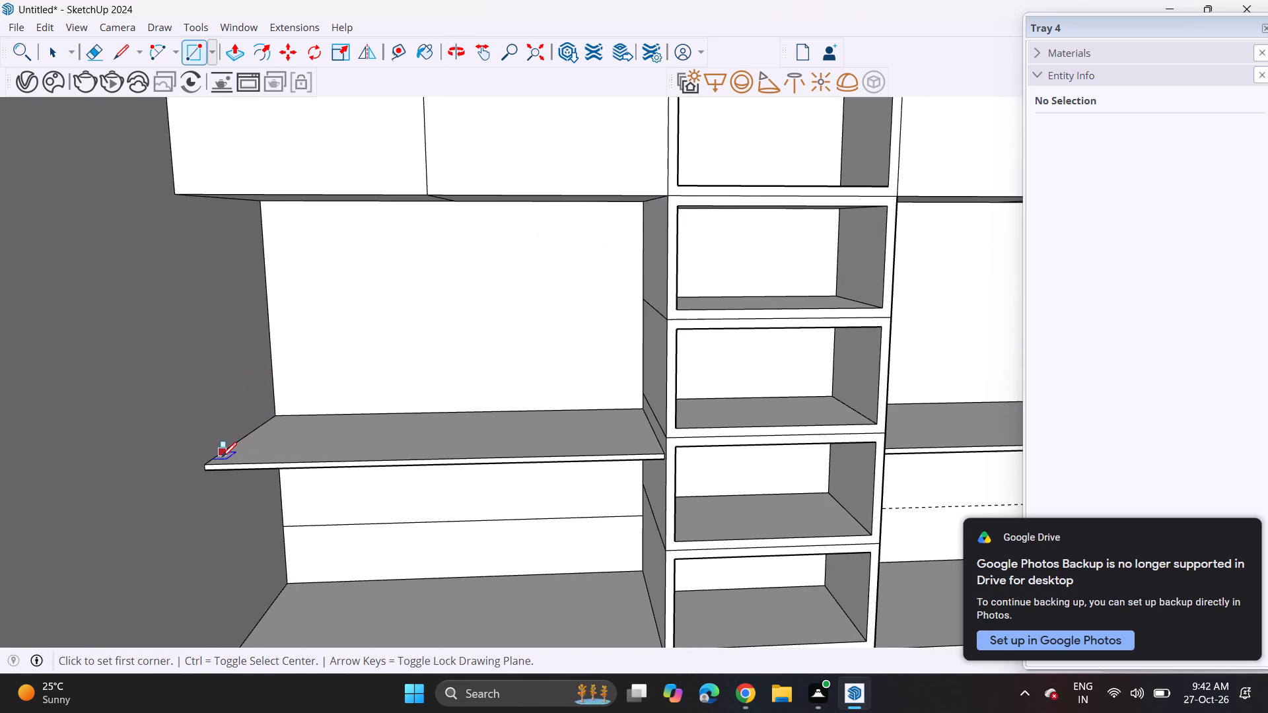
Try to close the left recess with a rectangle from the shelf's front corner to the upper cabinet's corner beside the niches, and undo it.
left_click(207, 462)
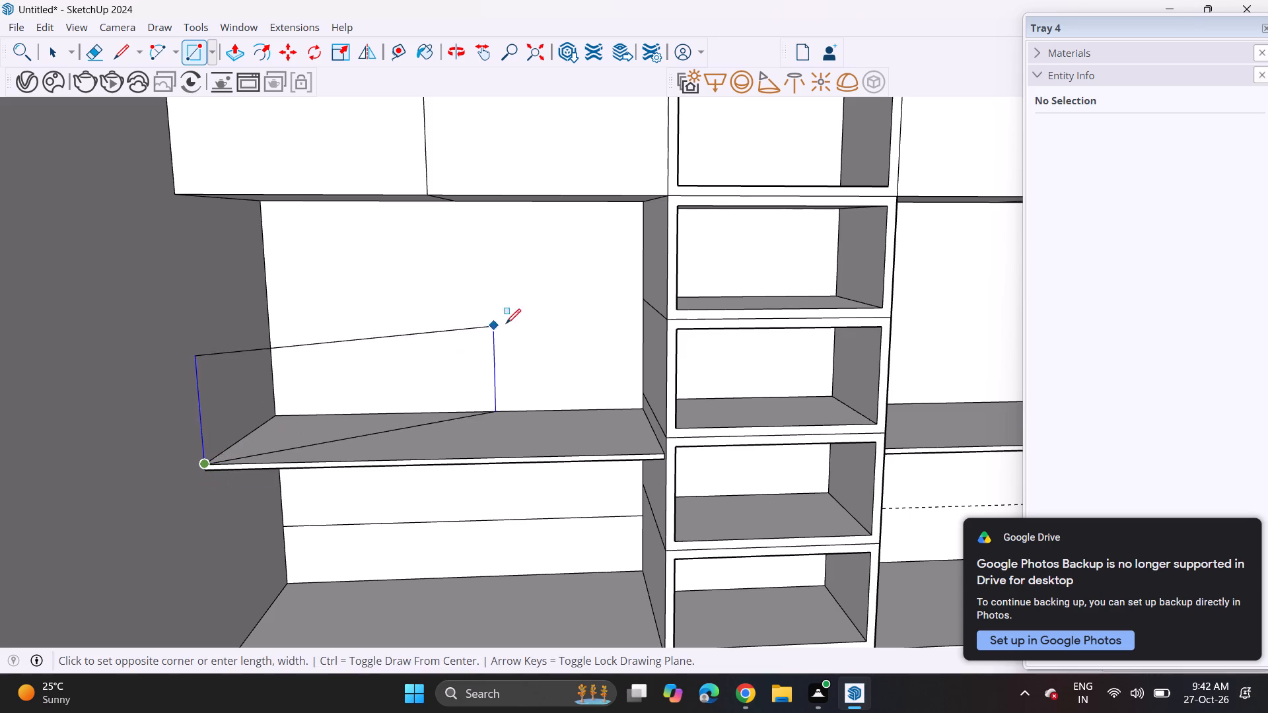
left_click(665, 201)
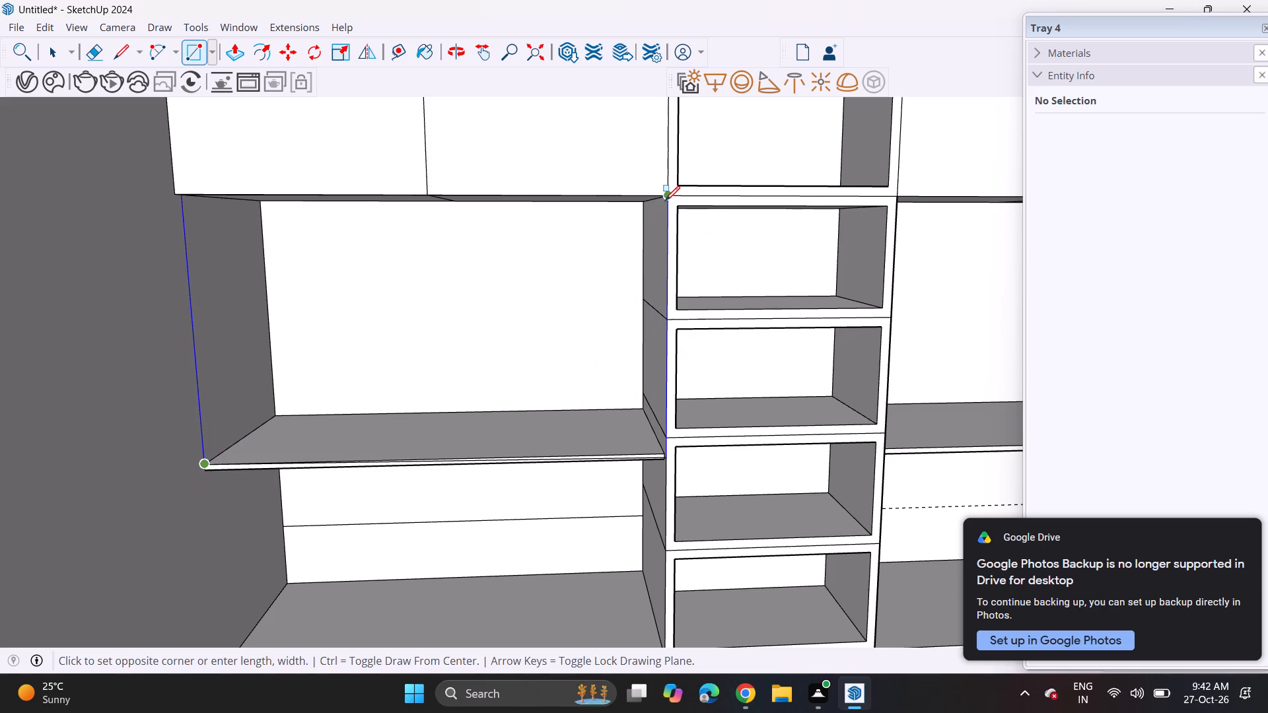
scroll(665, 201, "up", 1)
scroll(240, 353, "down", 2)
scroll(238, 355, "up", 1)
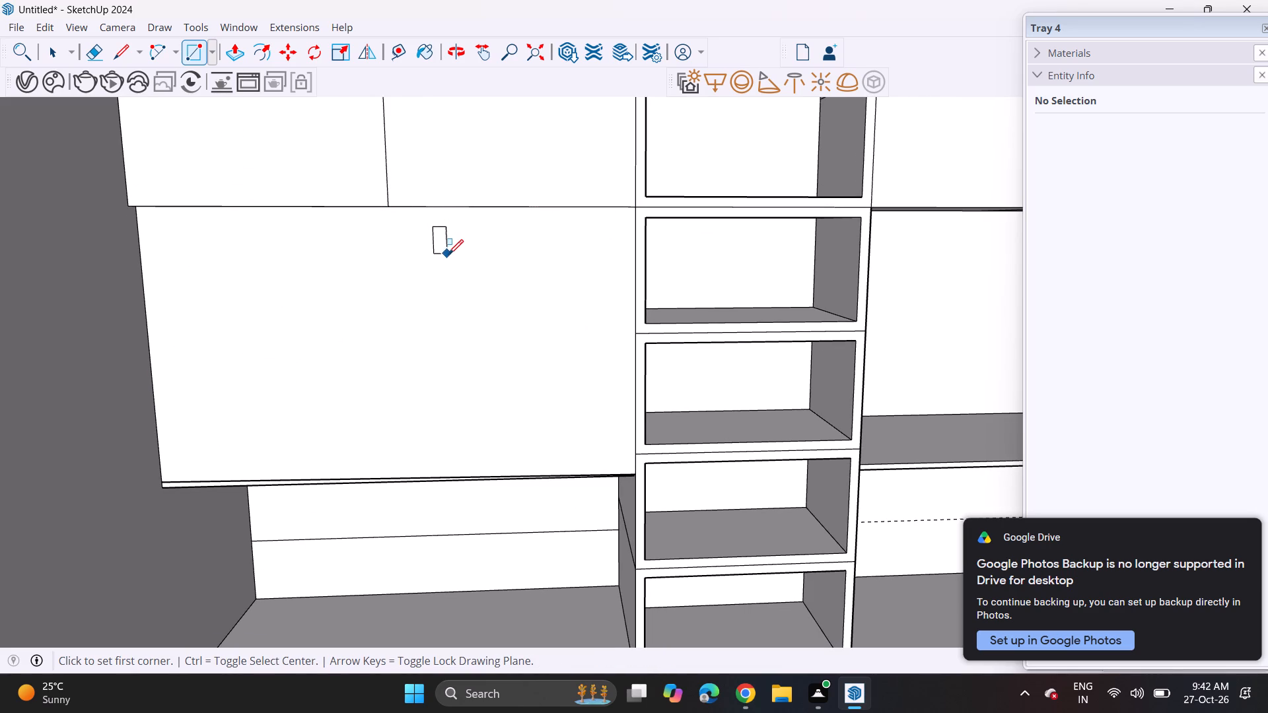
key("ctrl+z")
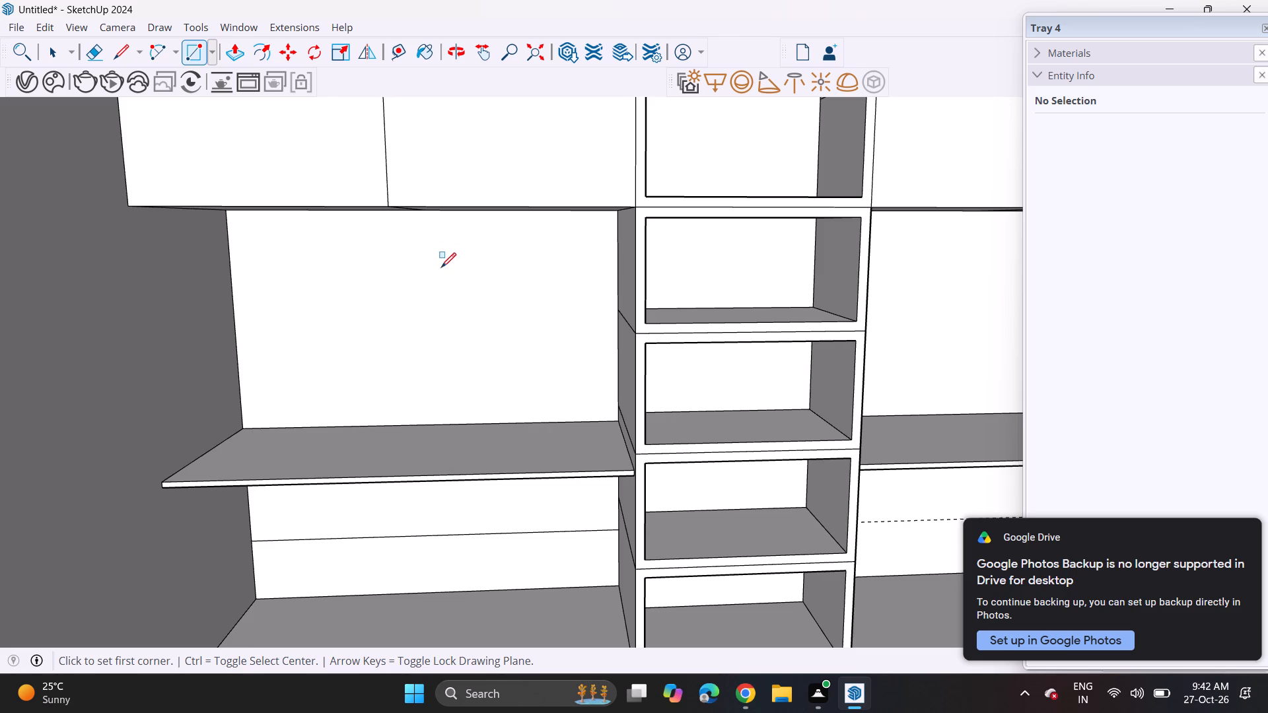
Draw a narrow rectangle across the full length of the left shelf's top face, set slightly back from its front edge.
left_click(173, 476)
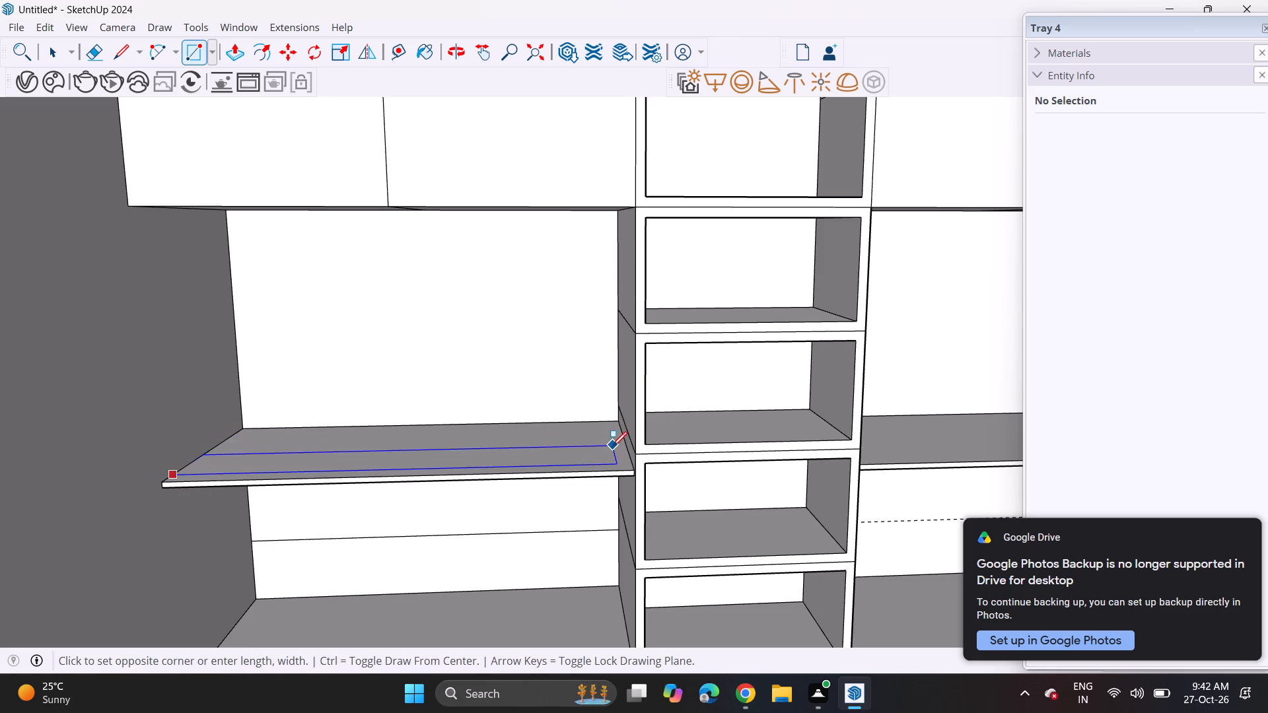
scroll(631, 464, "up", 4)
scroll(619, 458, "down", 1)
middle_click_drag(619, 458, 643, 521)
scroll(638, 485, "up", 6)
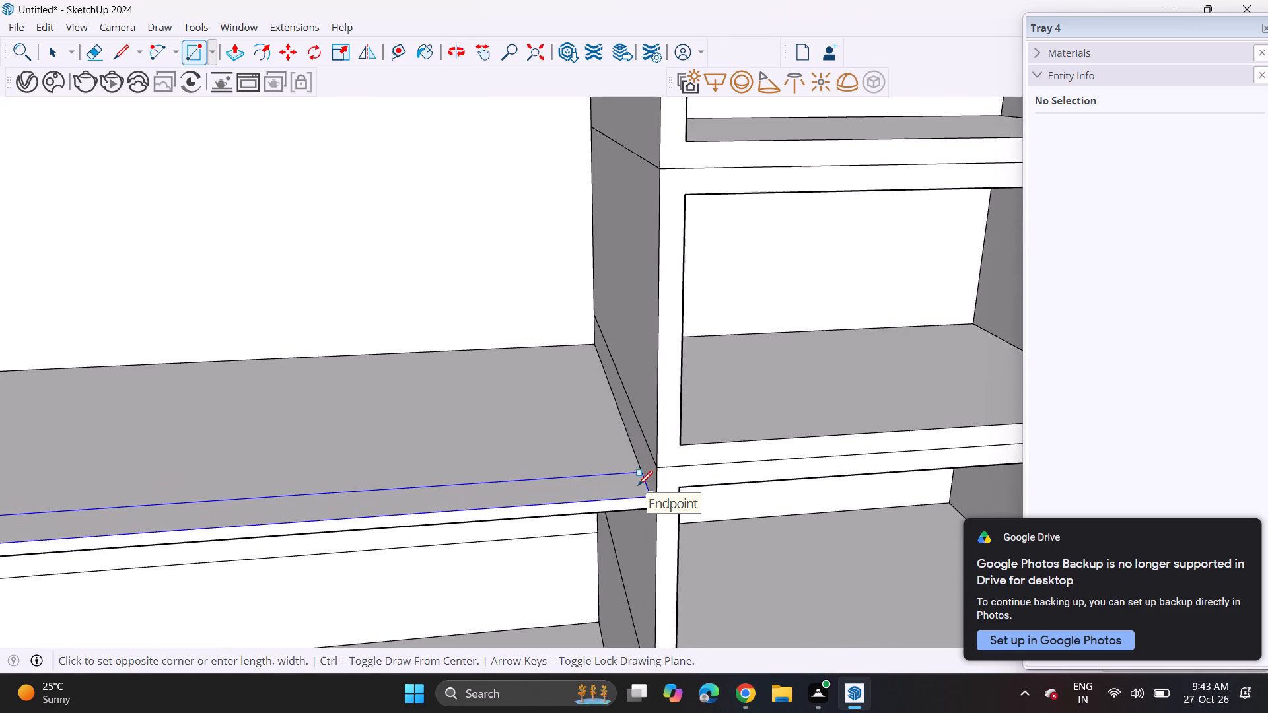
scroll(638, 485, "up", 3)
left_click(648, 485)
Extrude the narrow strip on the left shelf's top face upward to the underside of the upper cabinets, forming a front panel.
scroll(489, 443, "down", 9)
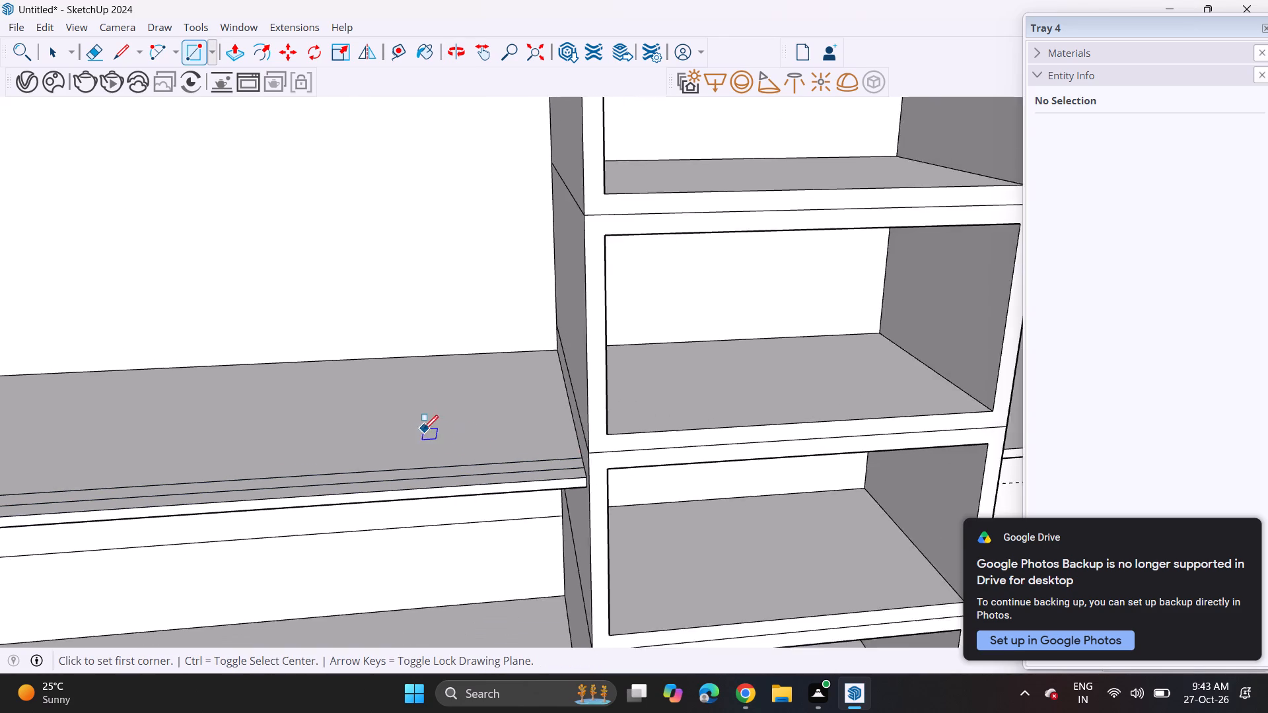
scroll(423, 430, "down", 3)
scroll(257, 429, "down", 3)
scroll(256, 429, "up", 1)
scroll(256, 429, "down", 1)
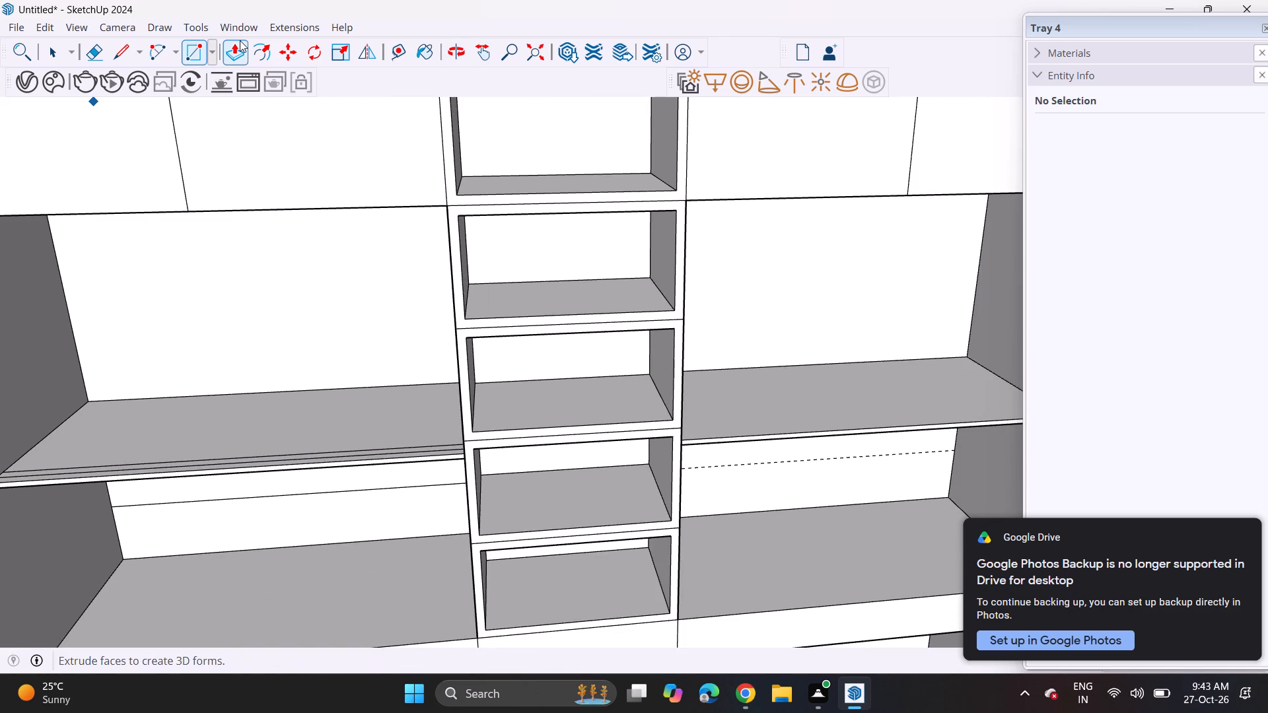
left_click(235, 50)
middle_click_drag(265, 327, 344, 348)
scroll(269, 329, "down", 1, "shift")
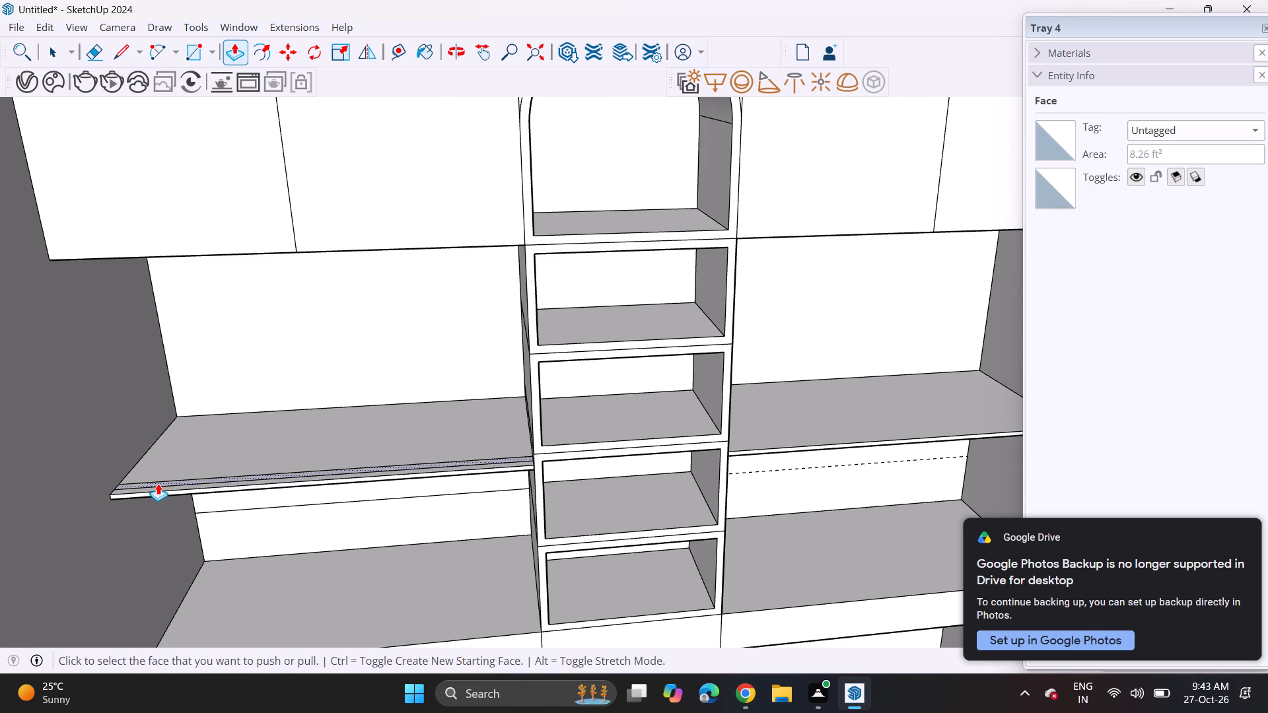
left_click(158, 483)
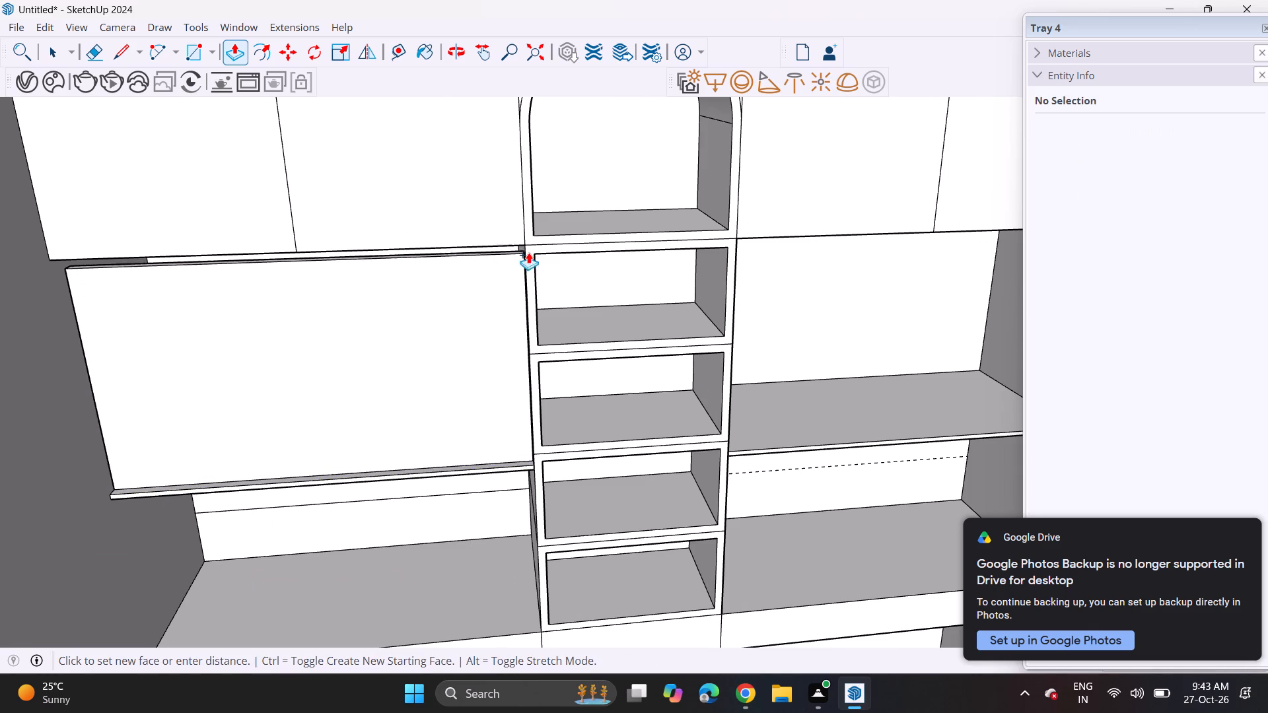
left_click(531, 248)
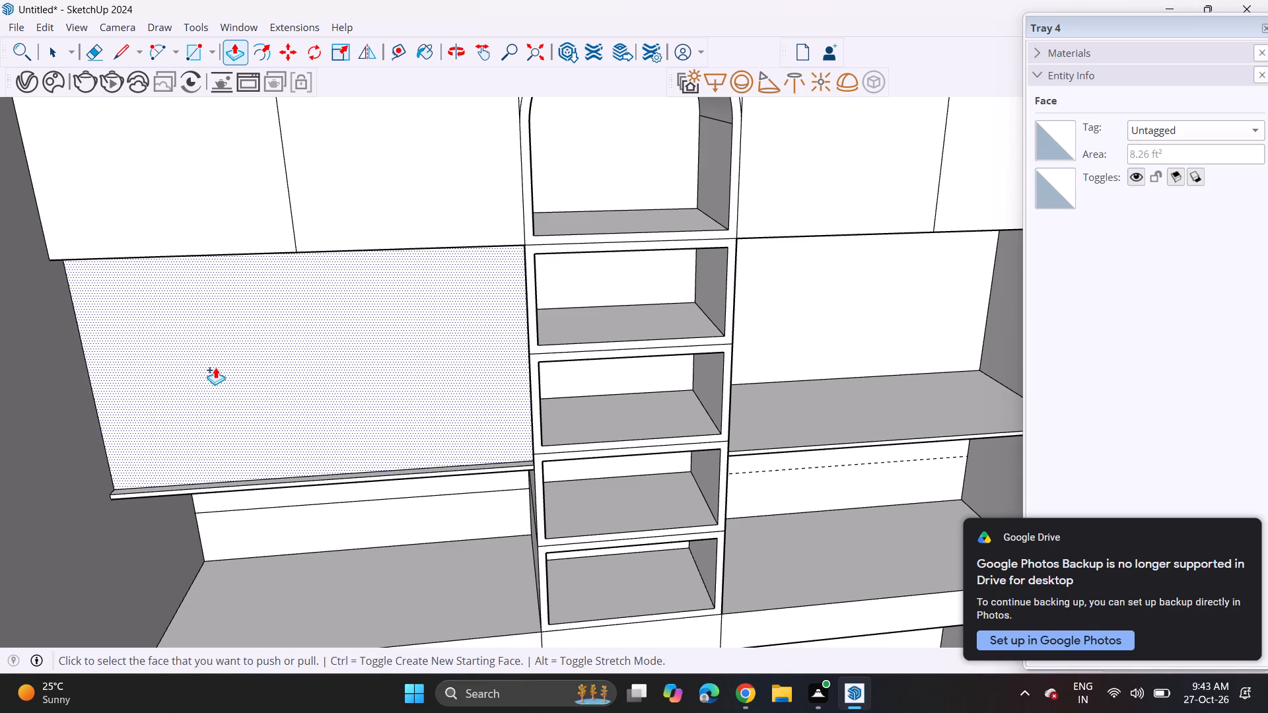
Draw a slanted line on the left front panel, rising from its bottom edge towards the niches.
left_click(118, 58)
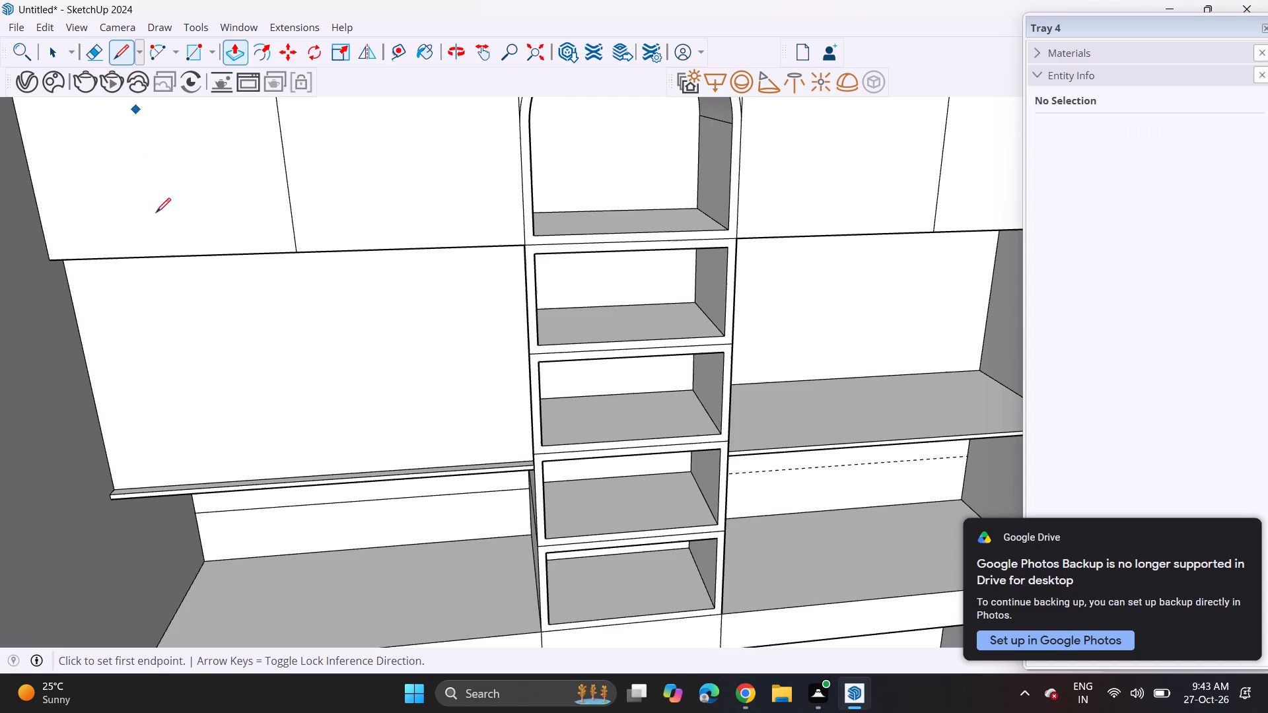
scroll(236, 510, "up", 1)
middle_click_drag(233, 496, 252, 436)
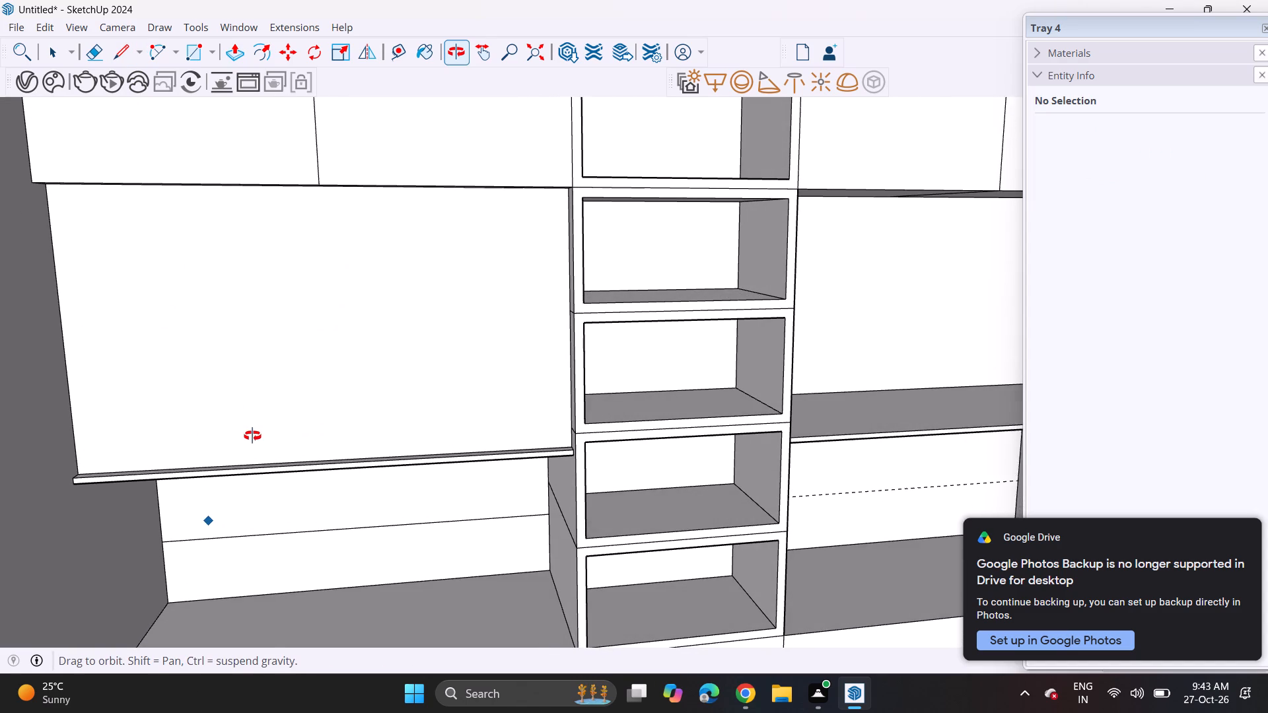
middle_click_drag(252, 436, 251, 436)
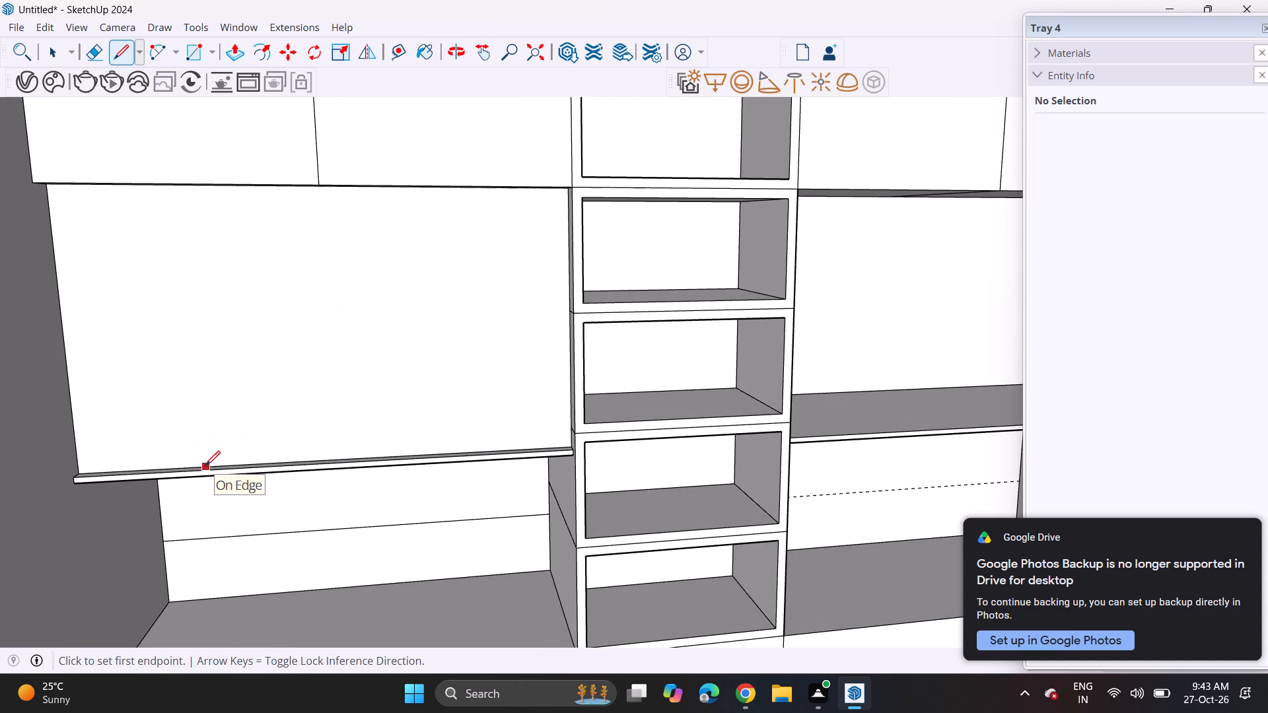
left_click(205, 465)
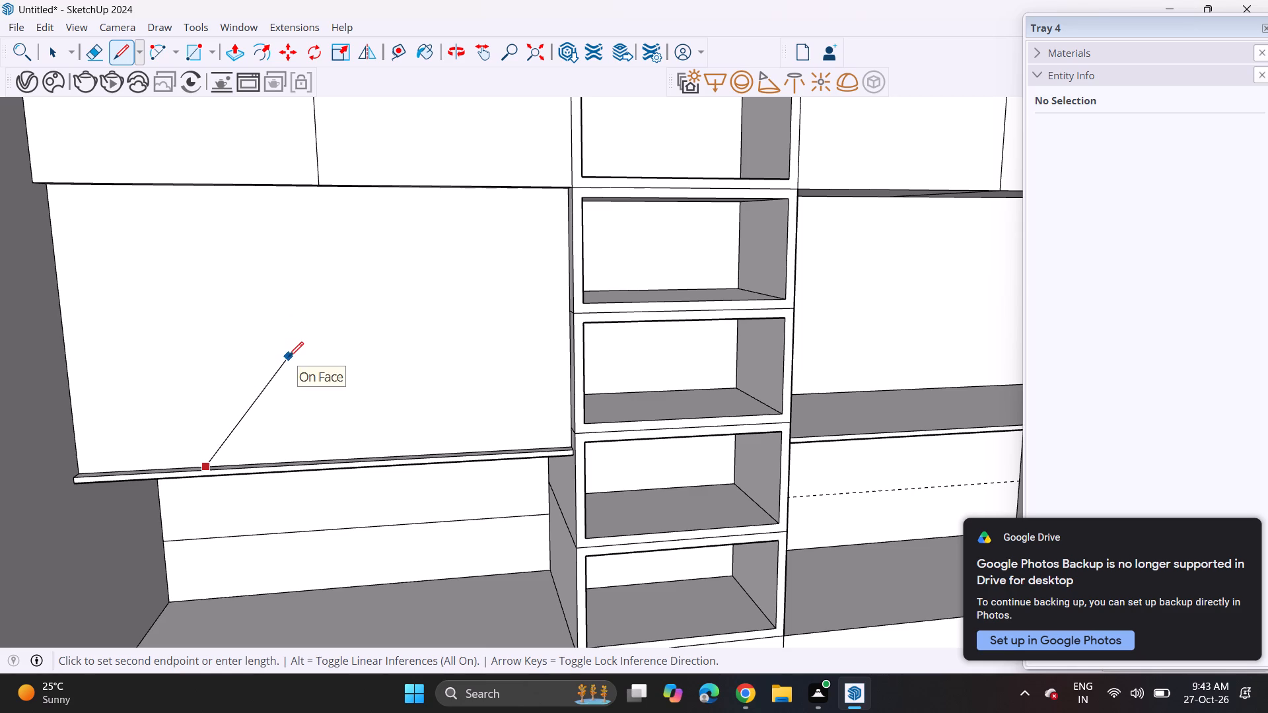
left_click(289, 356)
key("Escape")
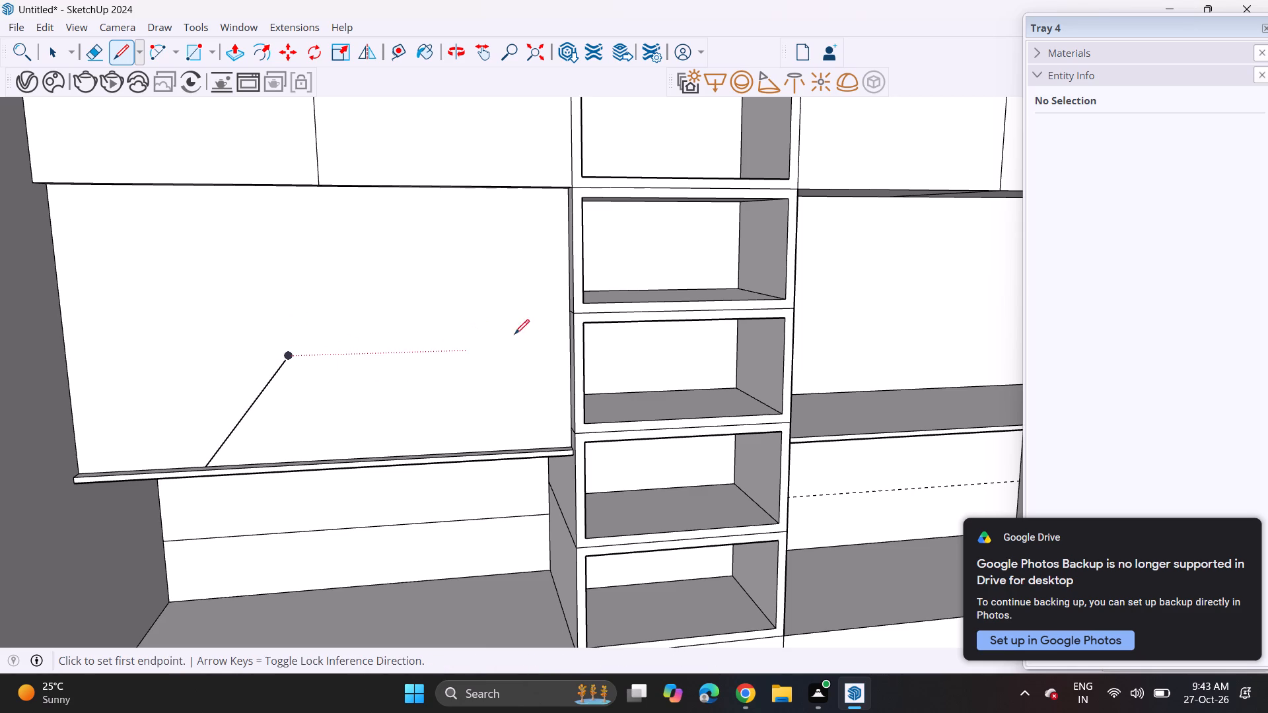
Draw a horizontal line across the left front panel from its vertical edge beside the niches to about mid-width.
left_click(569, 343)
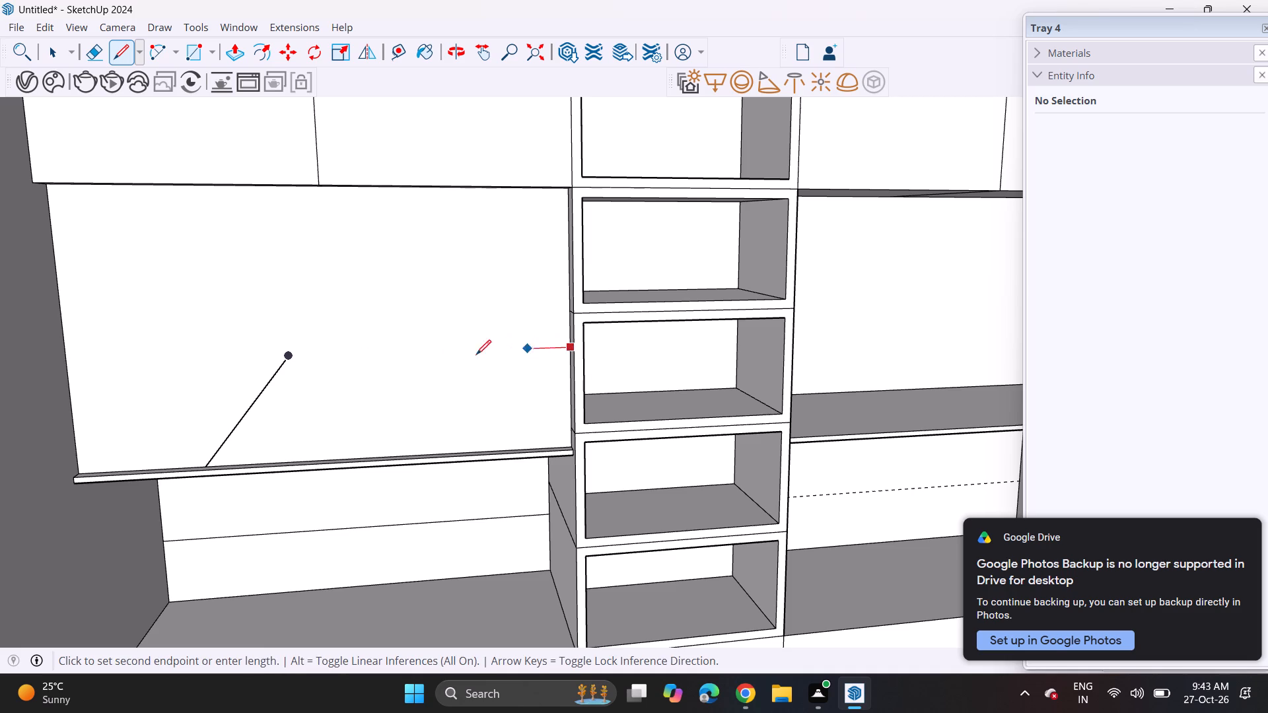
left_click(314, 350)
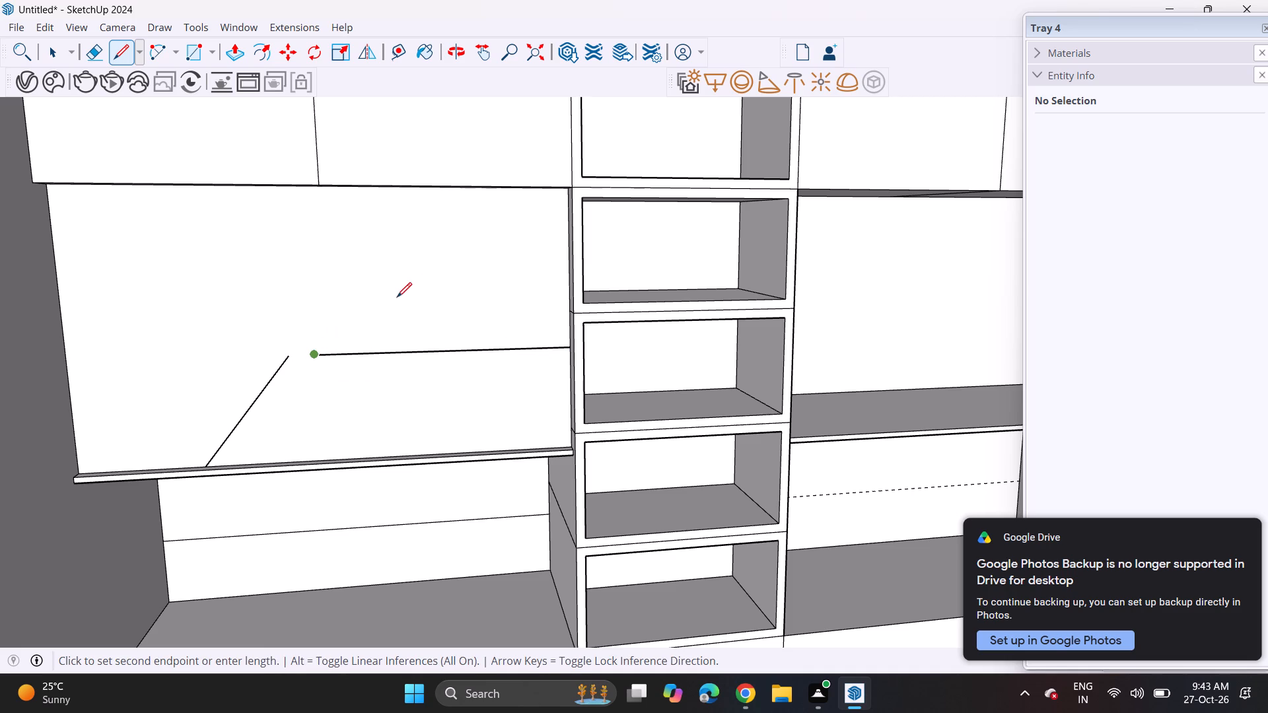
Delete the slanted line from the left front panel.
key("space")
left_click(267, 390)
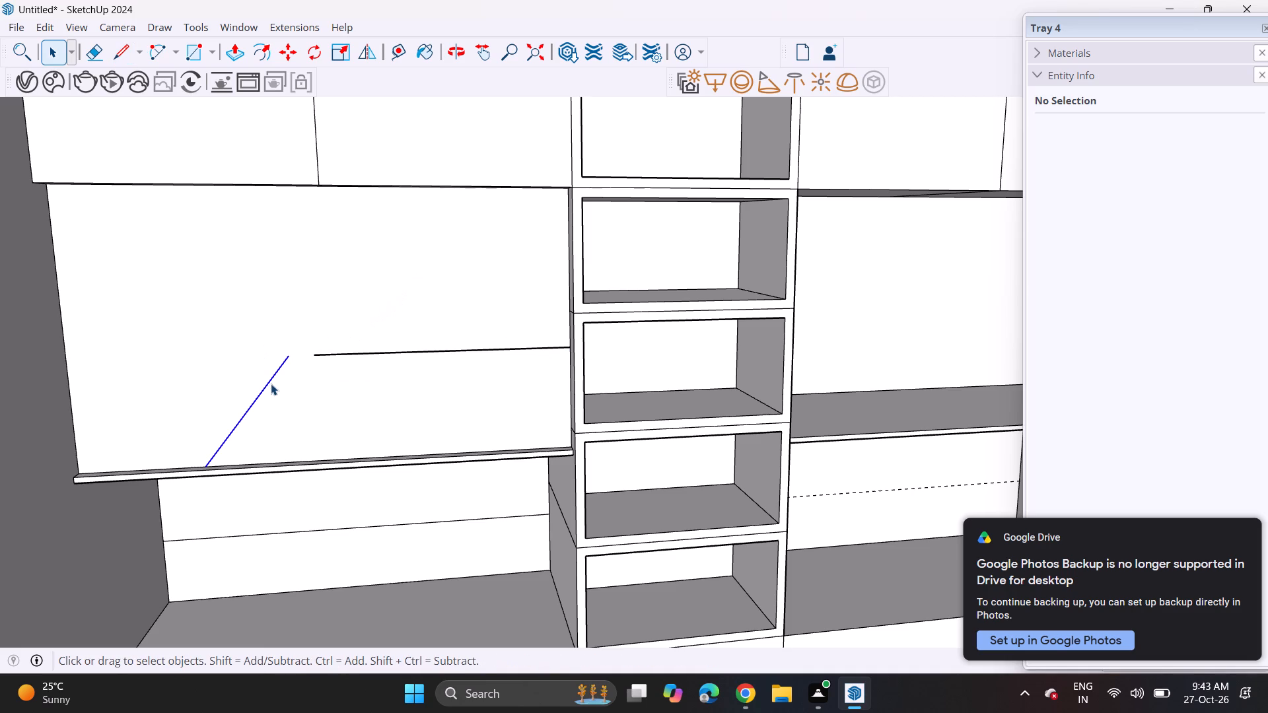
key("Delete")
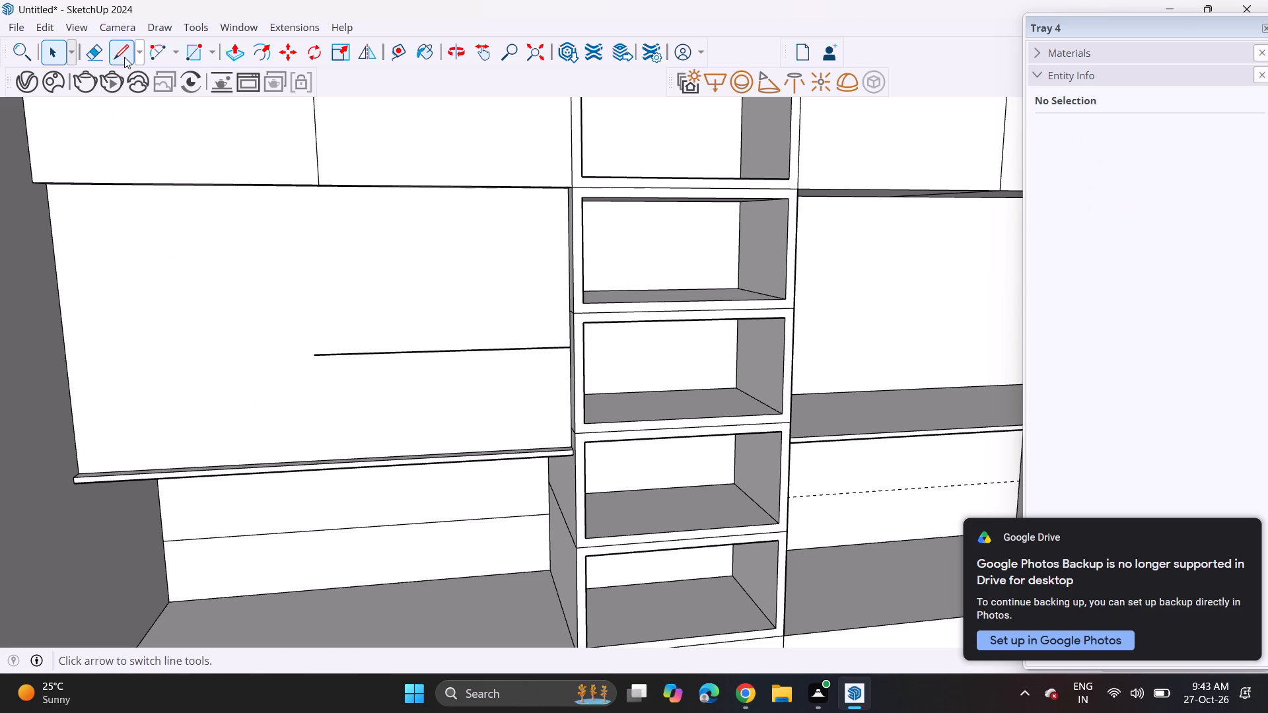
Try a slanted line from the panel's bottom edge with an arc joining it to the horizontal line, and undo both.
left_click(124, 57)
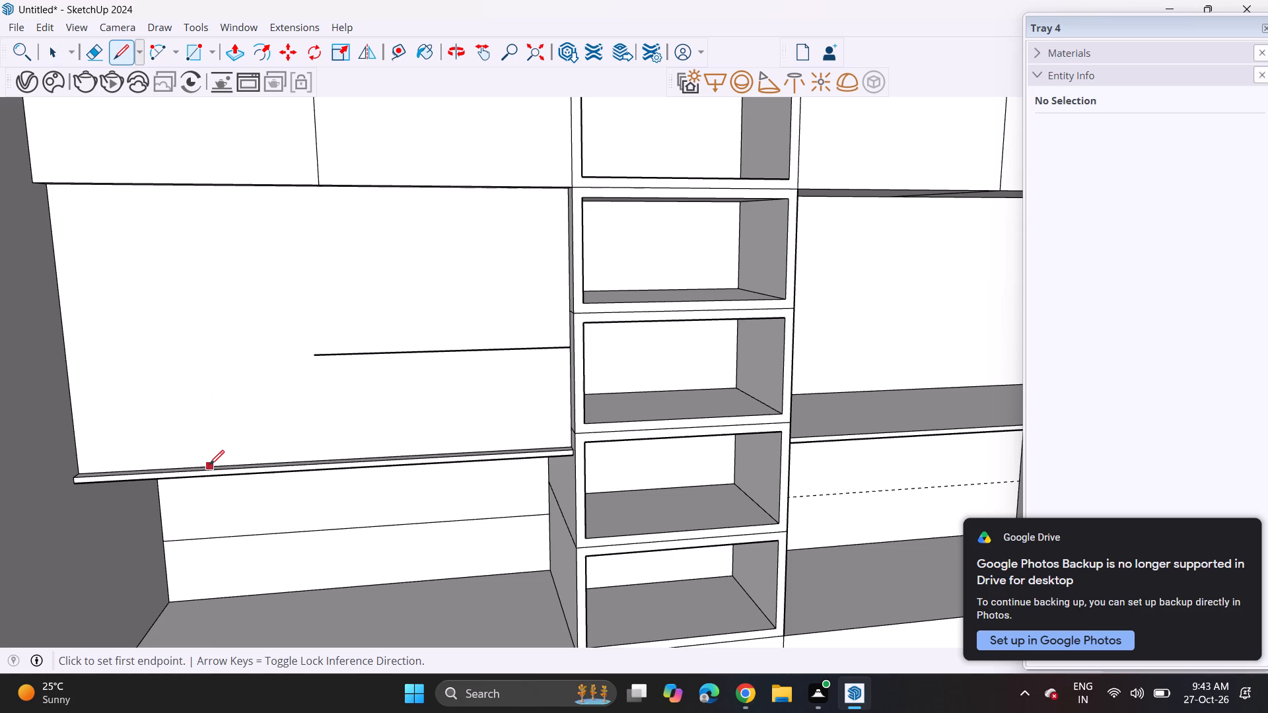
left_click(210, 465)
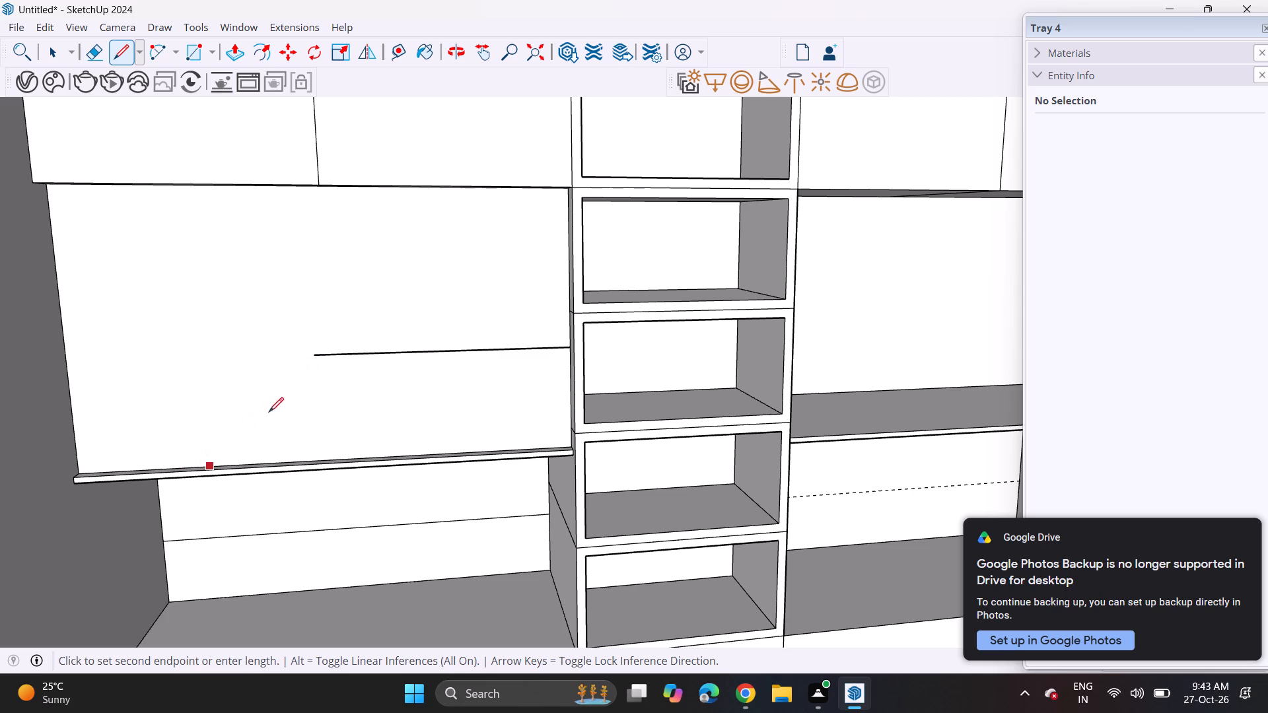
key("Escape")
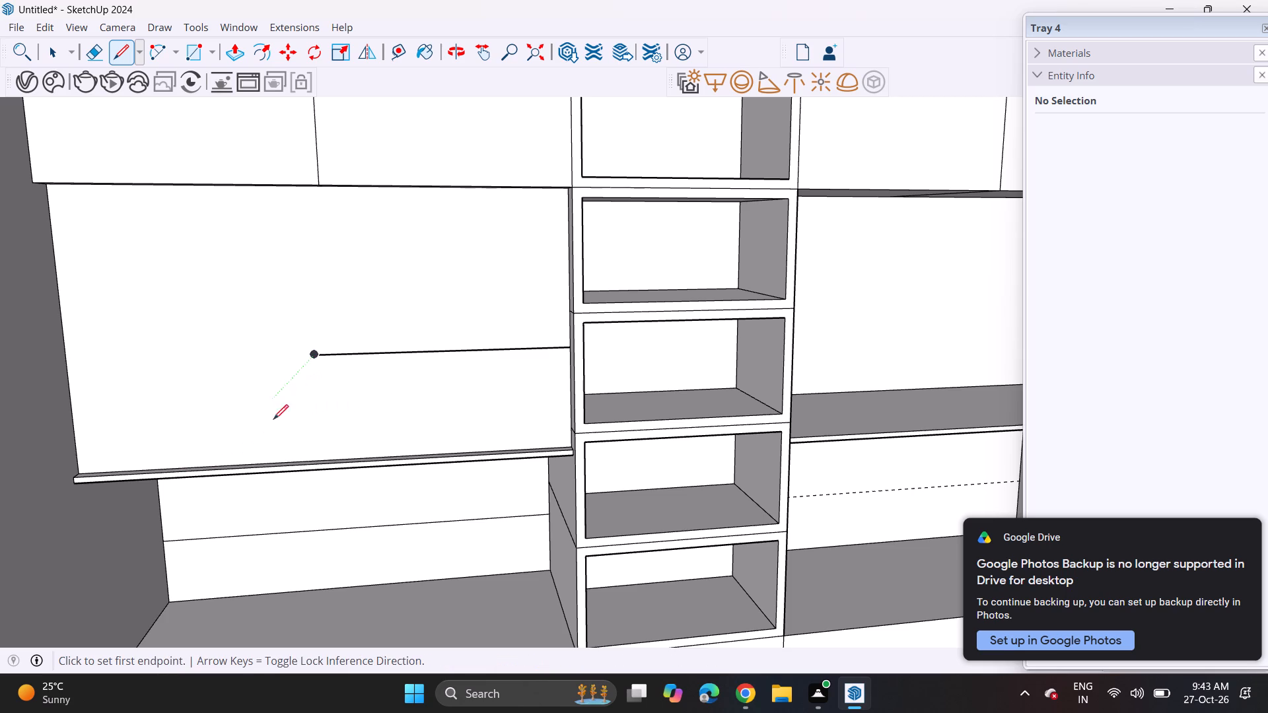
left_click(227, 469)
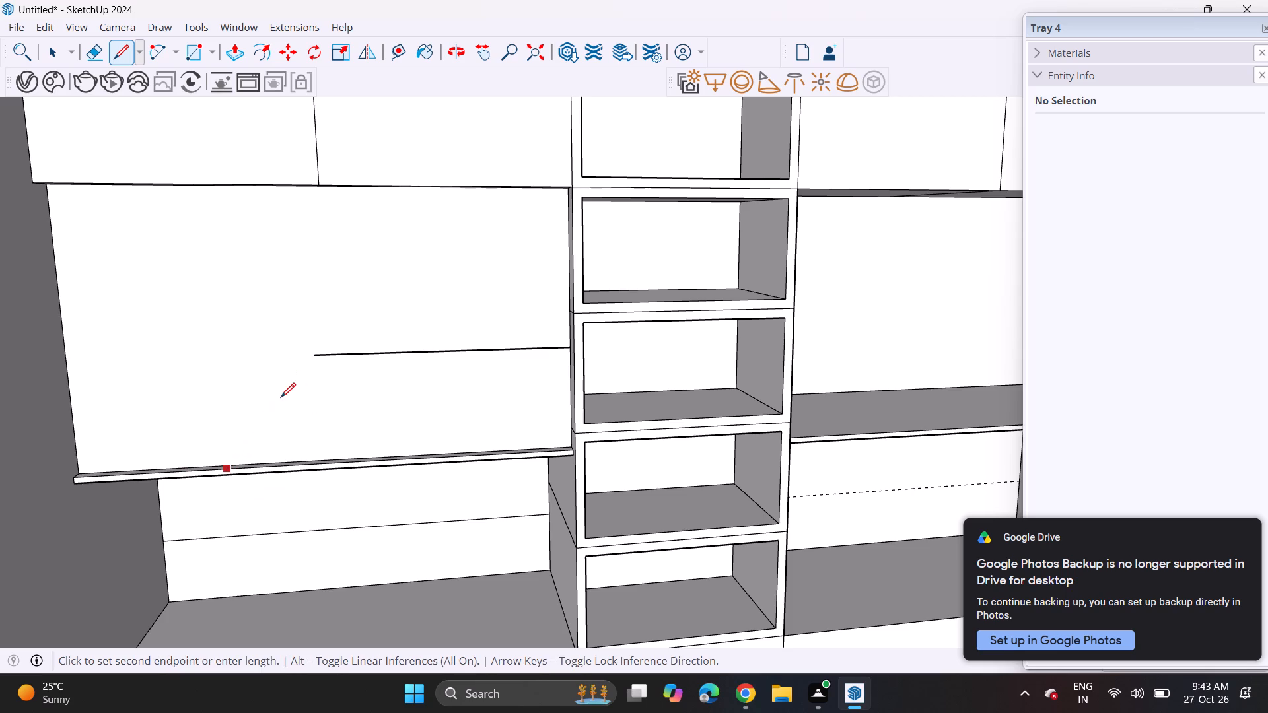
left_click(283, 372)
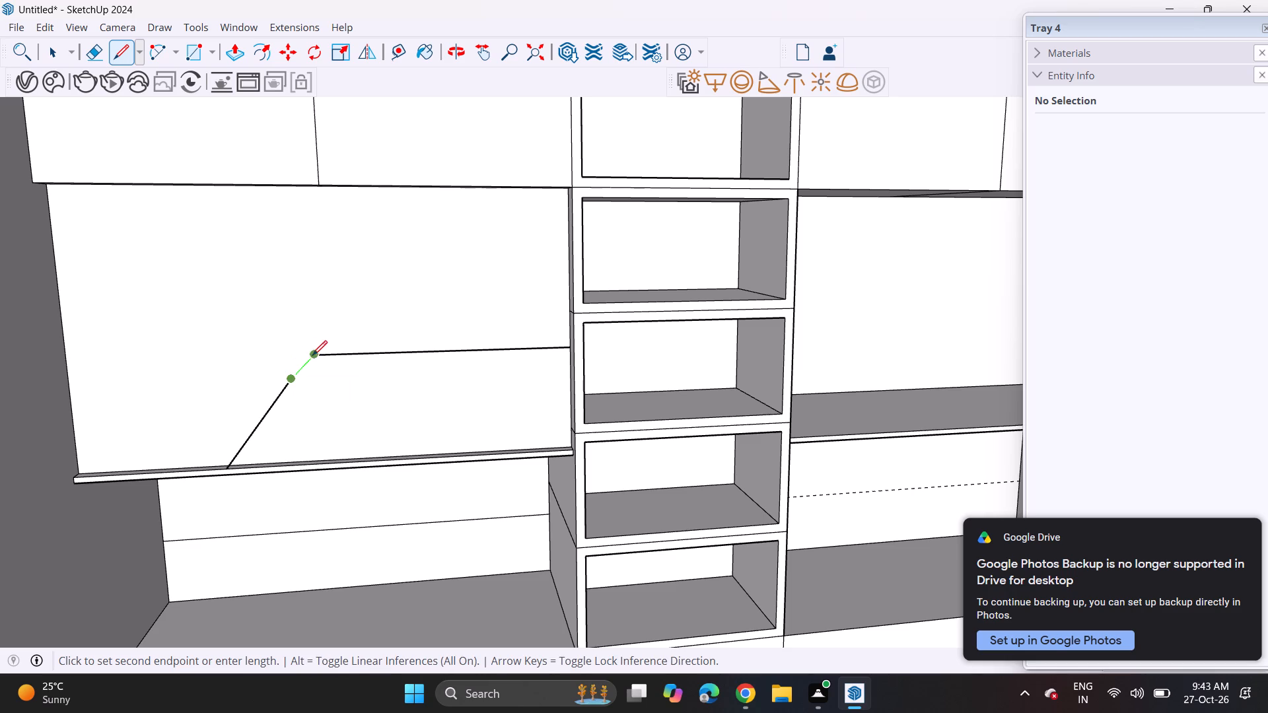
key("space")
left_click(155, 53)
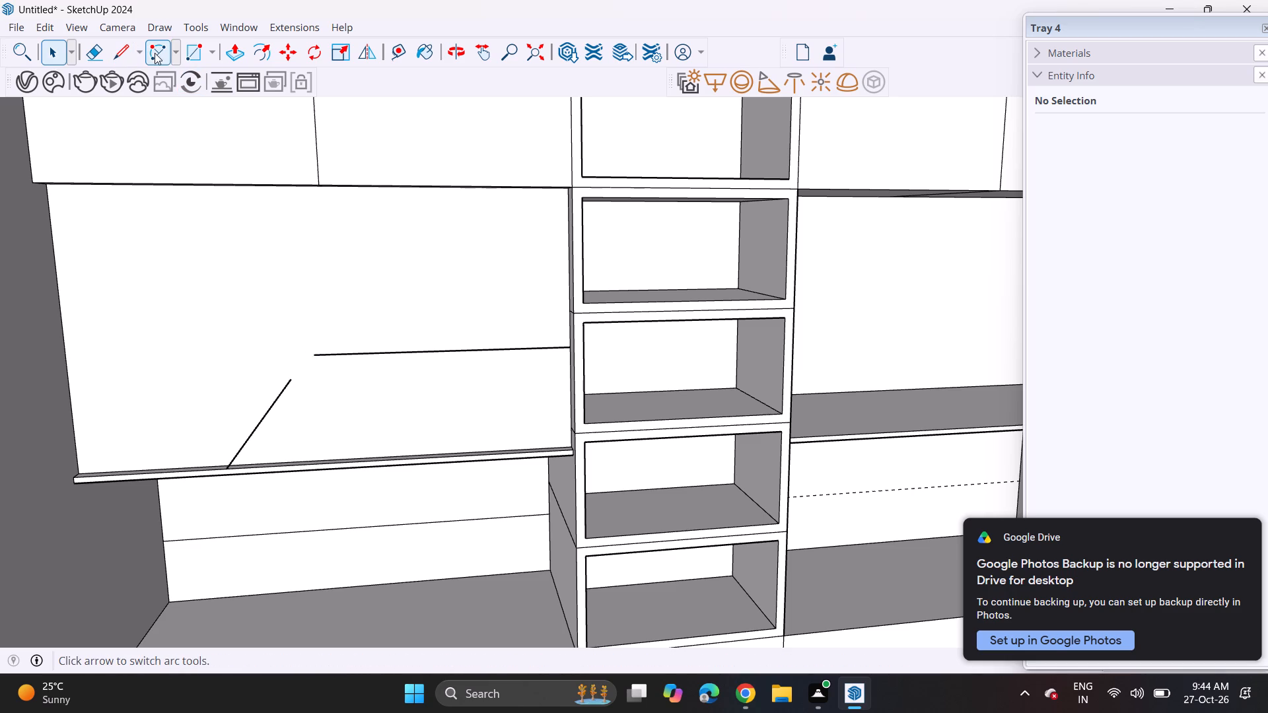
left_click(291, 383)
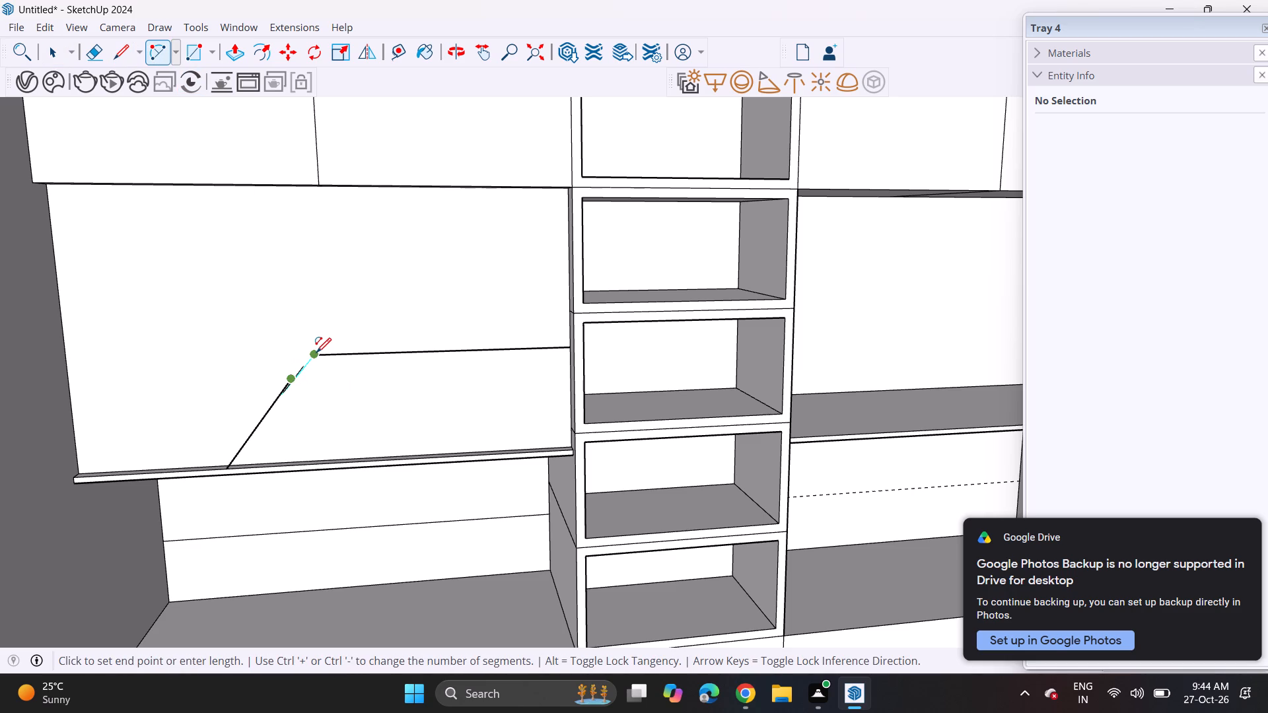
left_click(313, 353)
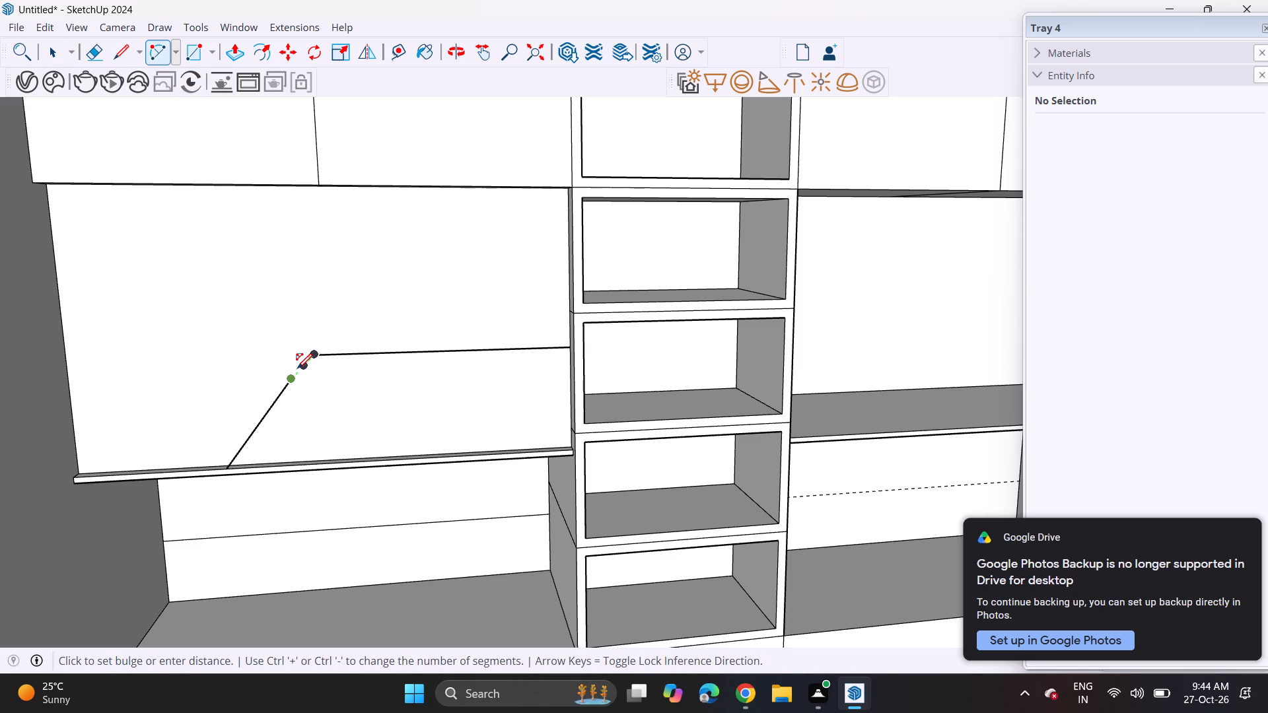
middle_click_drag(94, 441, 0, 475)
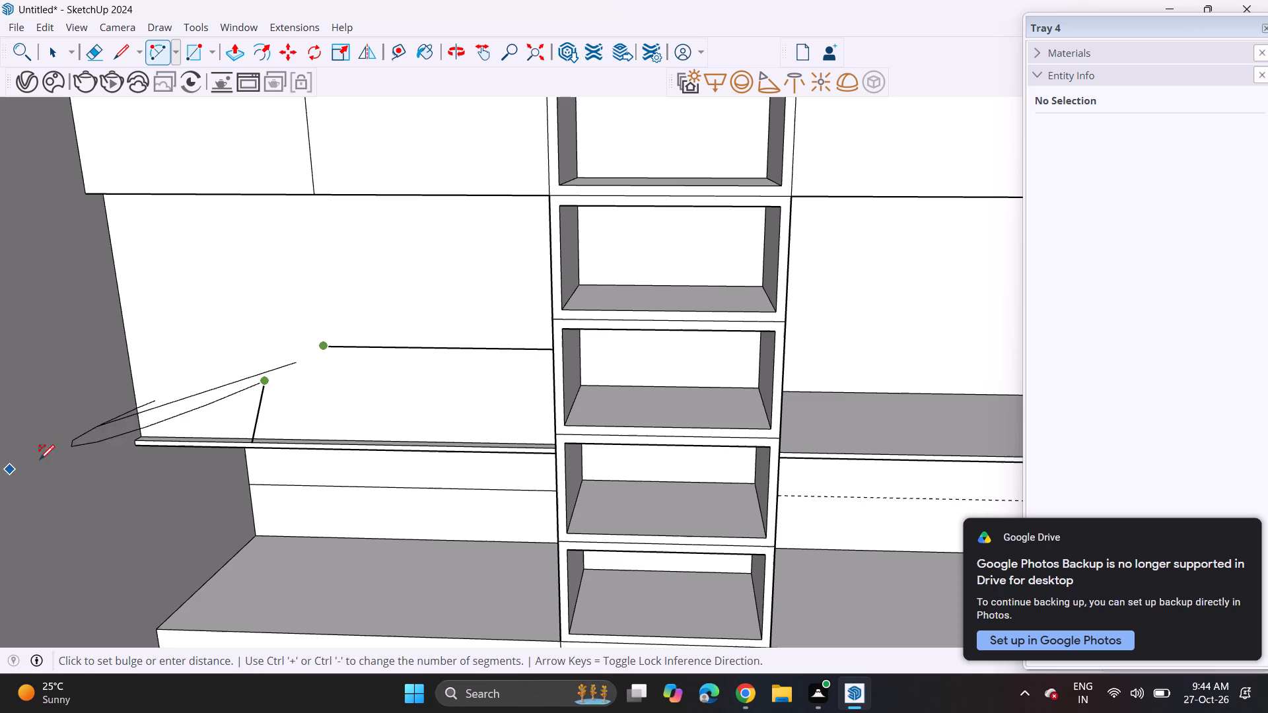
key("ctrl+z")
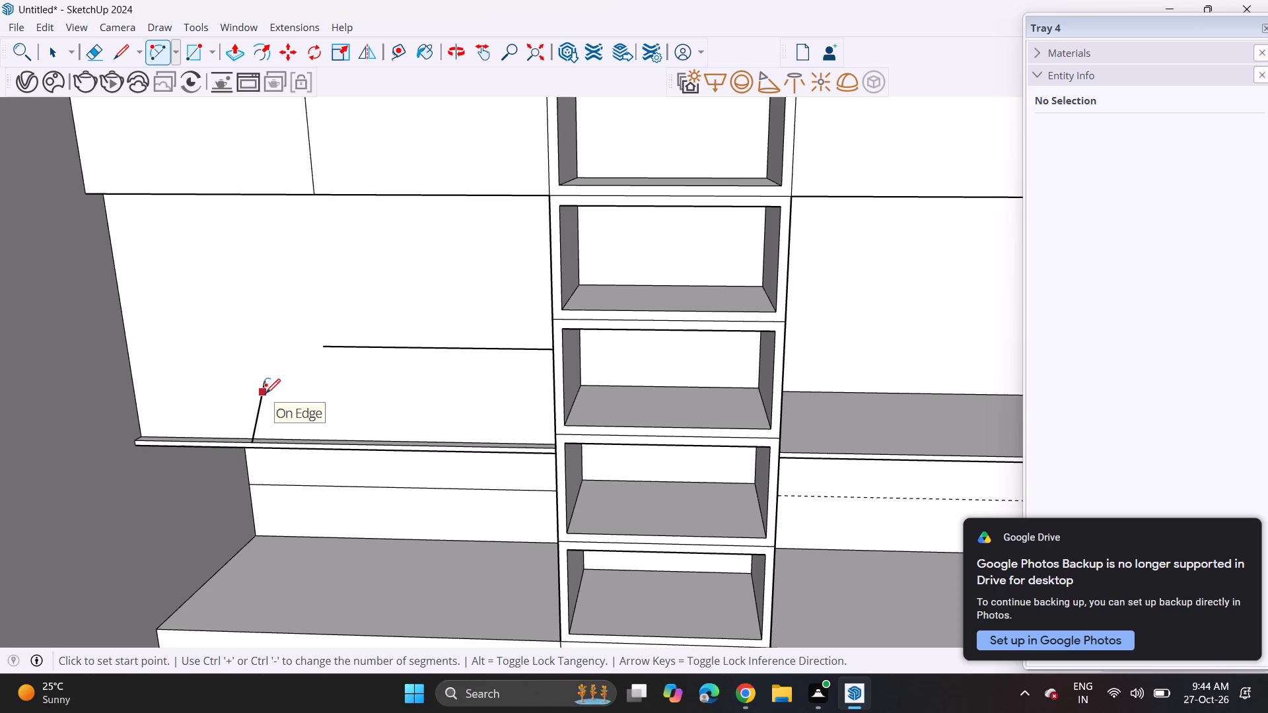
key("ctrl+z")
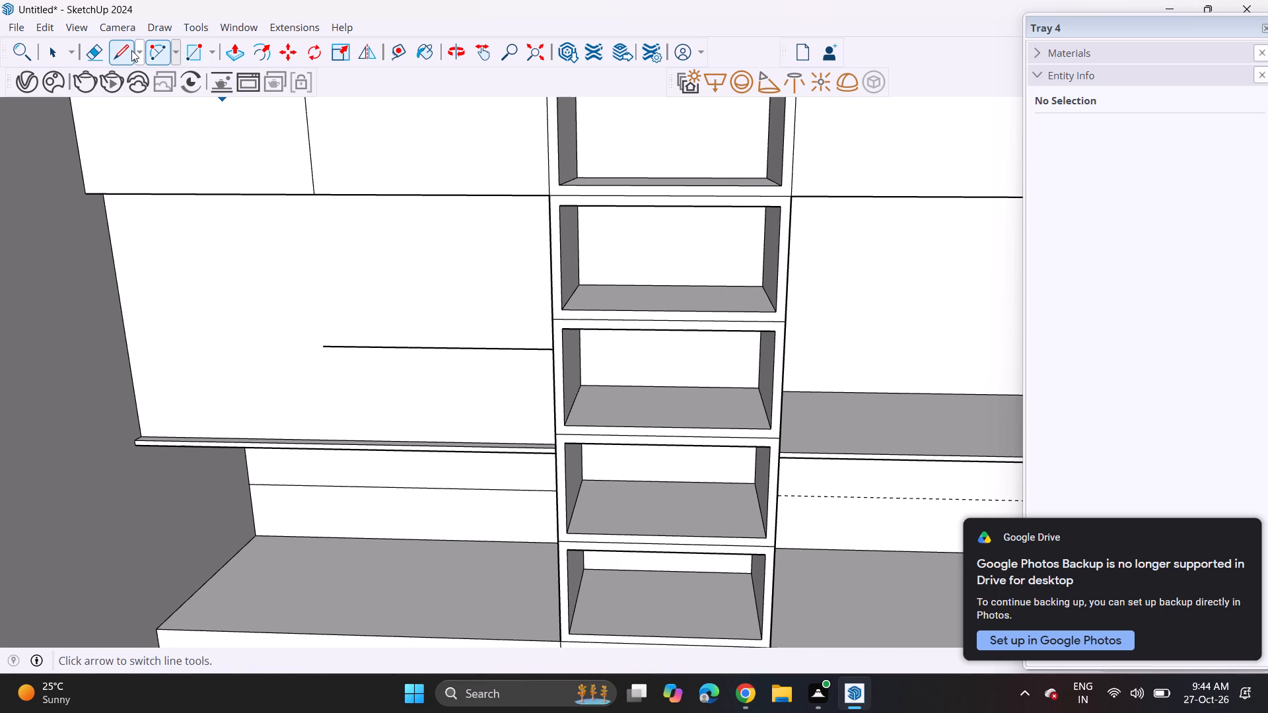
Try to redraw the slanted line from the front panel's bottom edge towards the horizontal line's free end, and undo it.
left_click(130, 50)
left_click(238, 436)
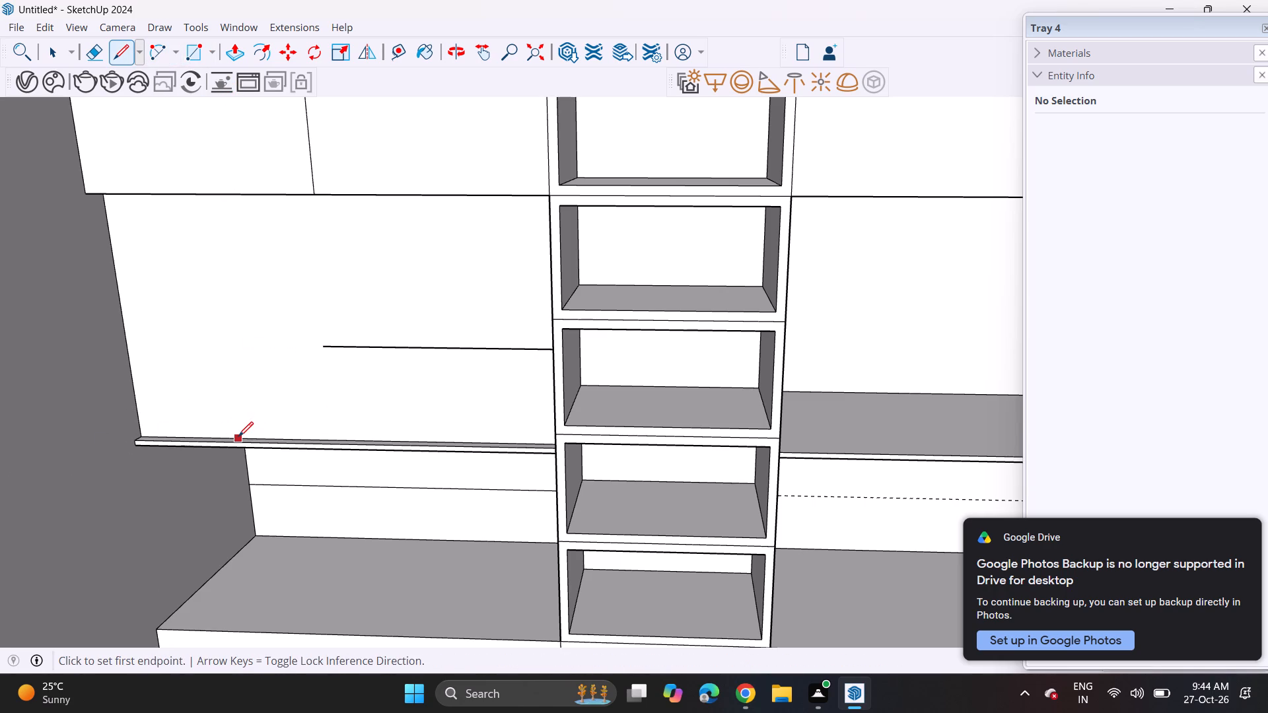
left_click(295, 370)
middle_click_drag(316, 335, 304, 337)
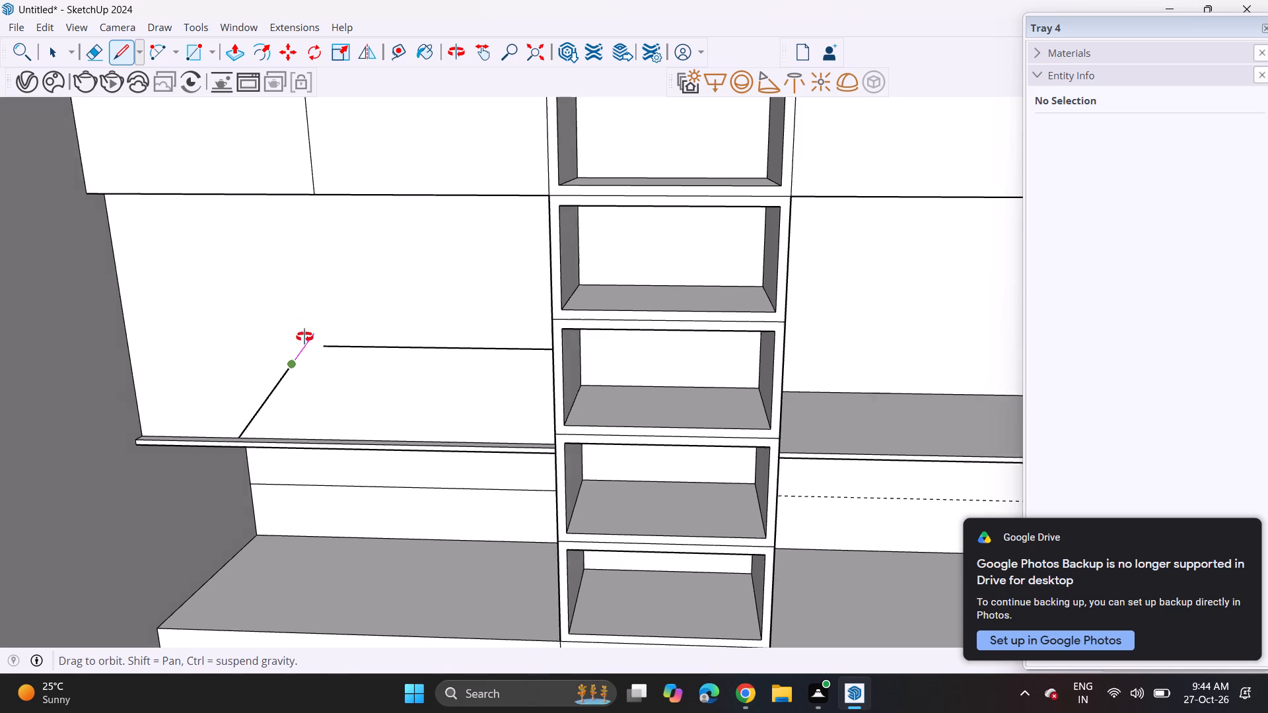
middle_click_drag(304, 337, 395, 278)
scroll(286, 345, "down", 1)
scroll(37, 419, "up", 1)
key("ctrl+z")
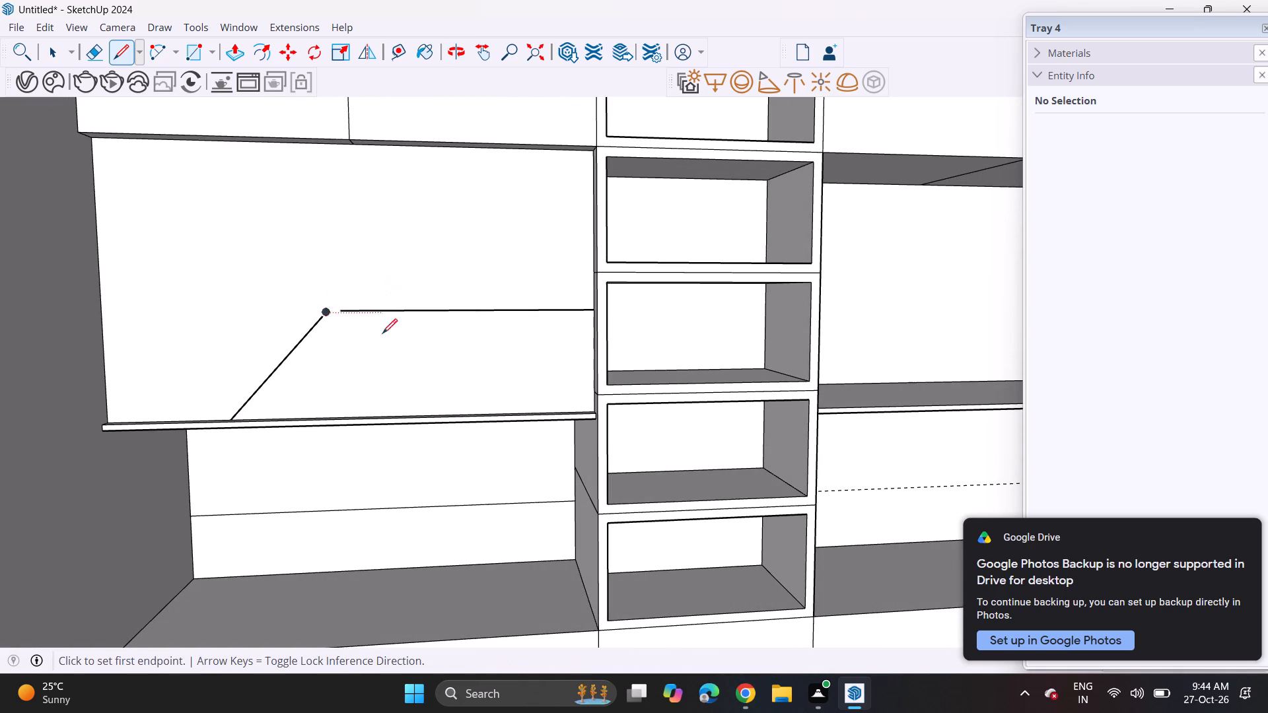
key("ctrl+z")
Draw a slanted line on the front panel's face from its bottom edge, ending just short of the horizontal line's free end.
middle_click_drag(275, 395, 267, 450)
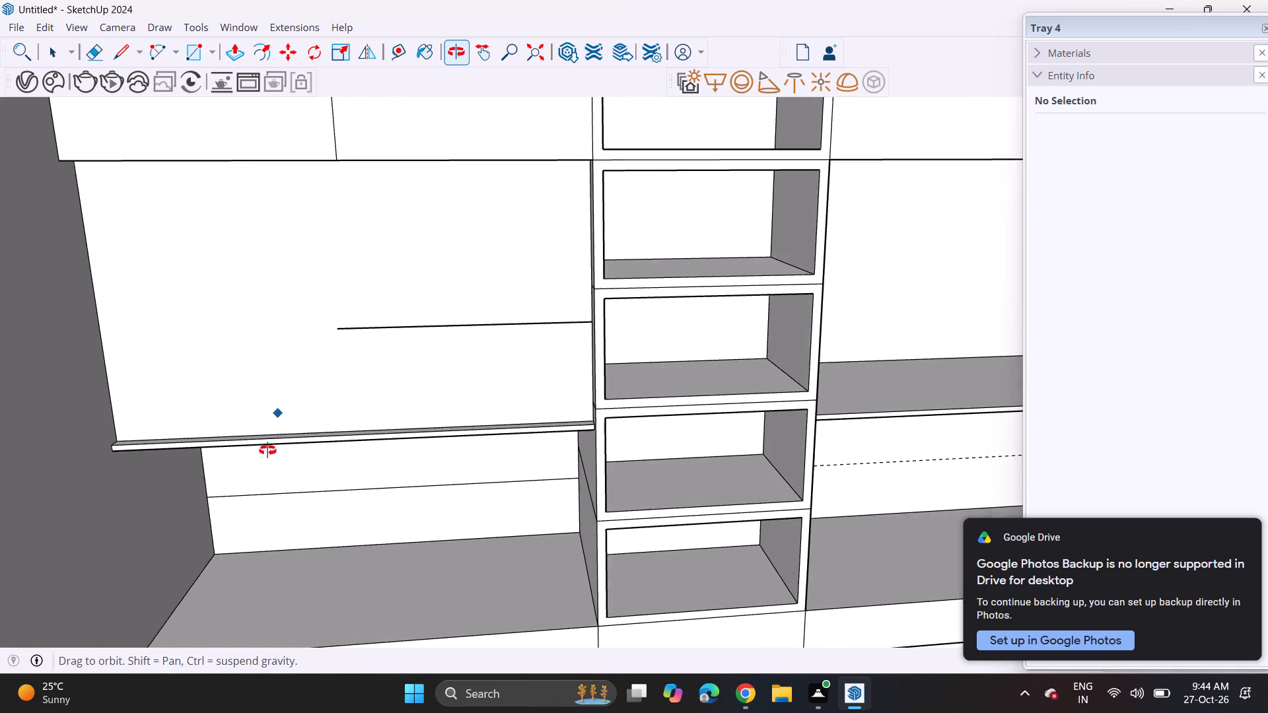
middle_click_drag(267, 450, 267, 449)
scroll(240, 430, "up", 1)
middle_click_drag(256, 427, 256, 384)
scroll(256, 384, "up", 1)
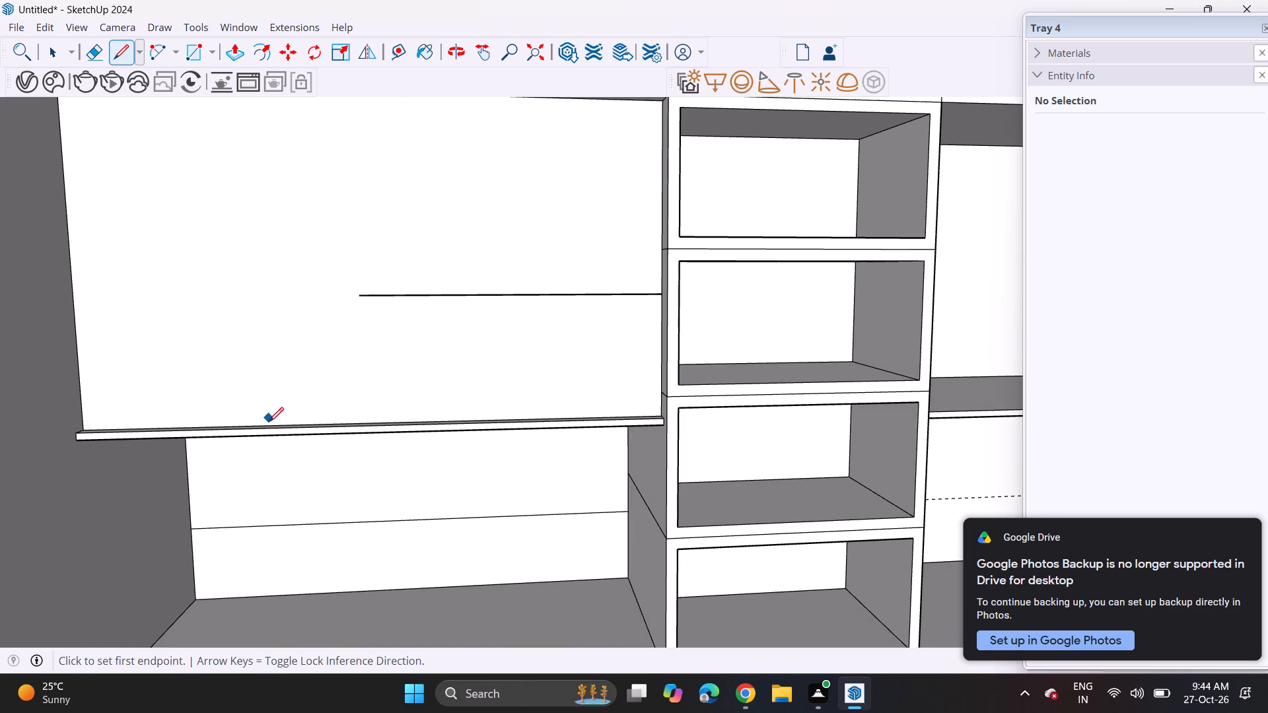
left_click(270, 421)
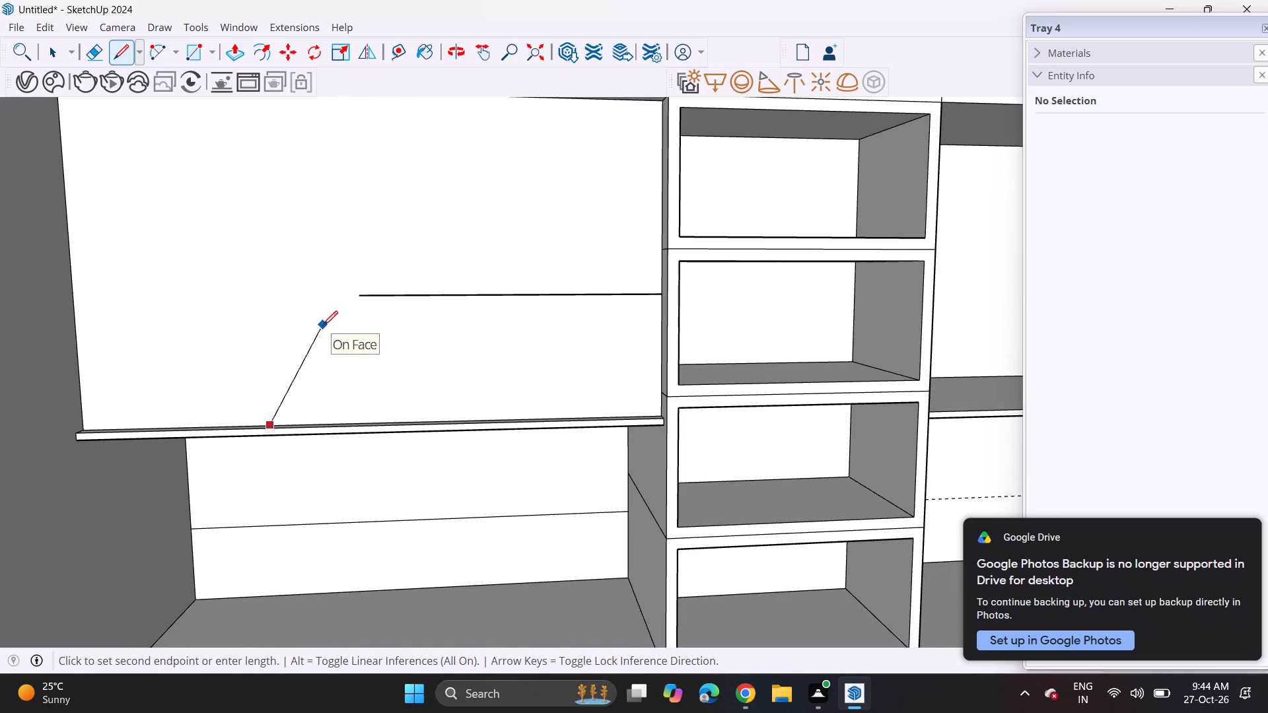
left_click(323, 325)
key("space")
Join the slanted line's upper end to the horizontal line's free end with a two-point arc bulging outwards.
middle_click_drag(345, 316, 38, 380)
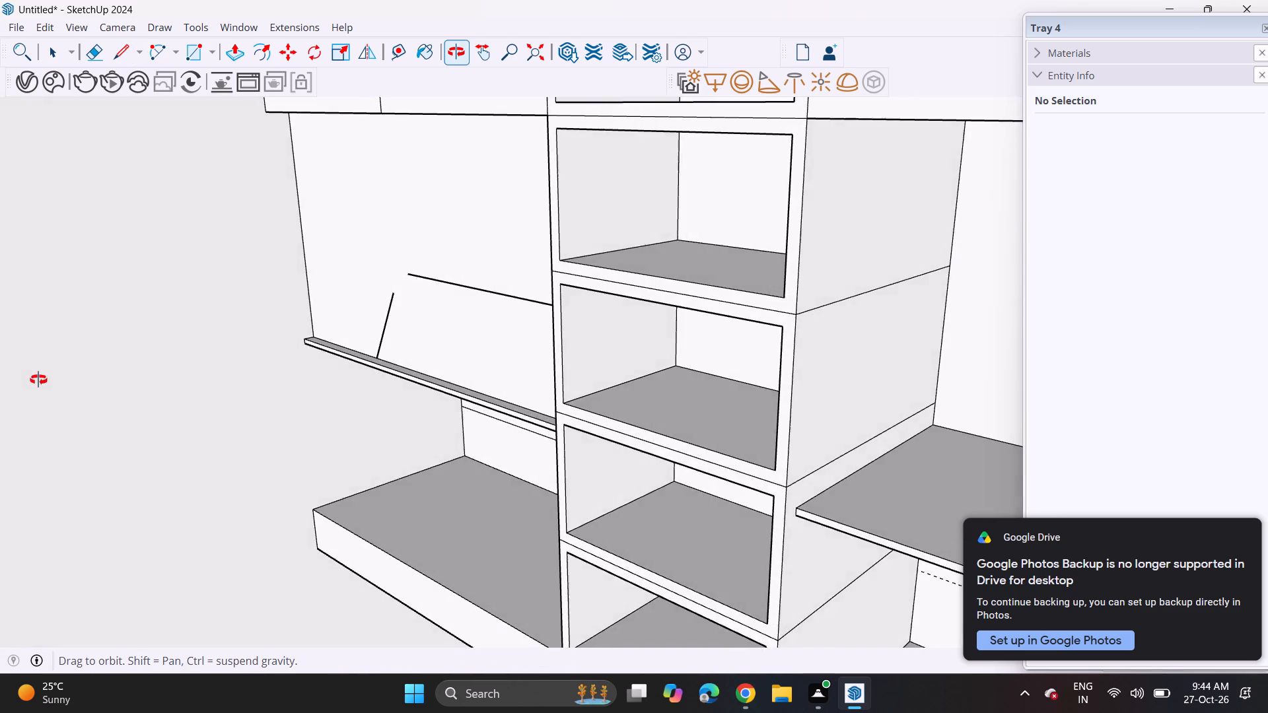
middle_click_drag(38, 380, 335, 297)
left_click(162, 59)
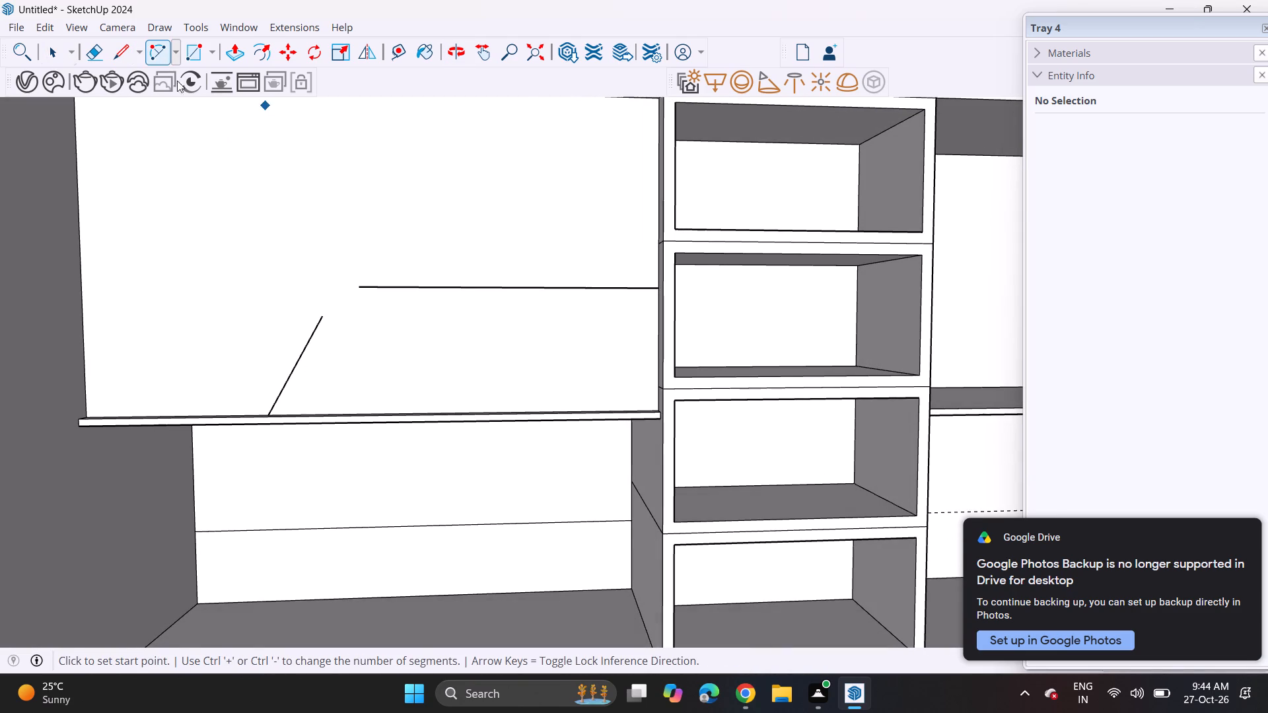
left_click(316, 317)
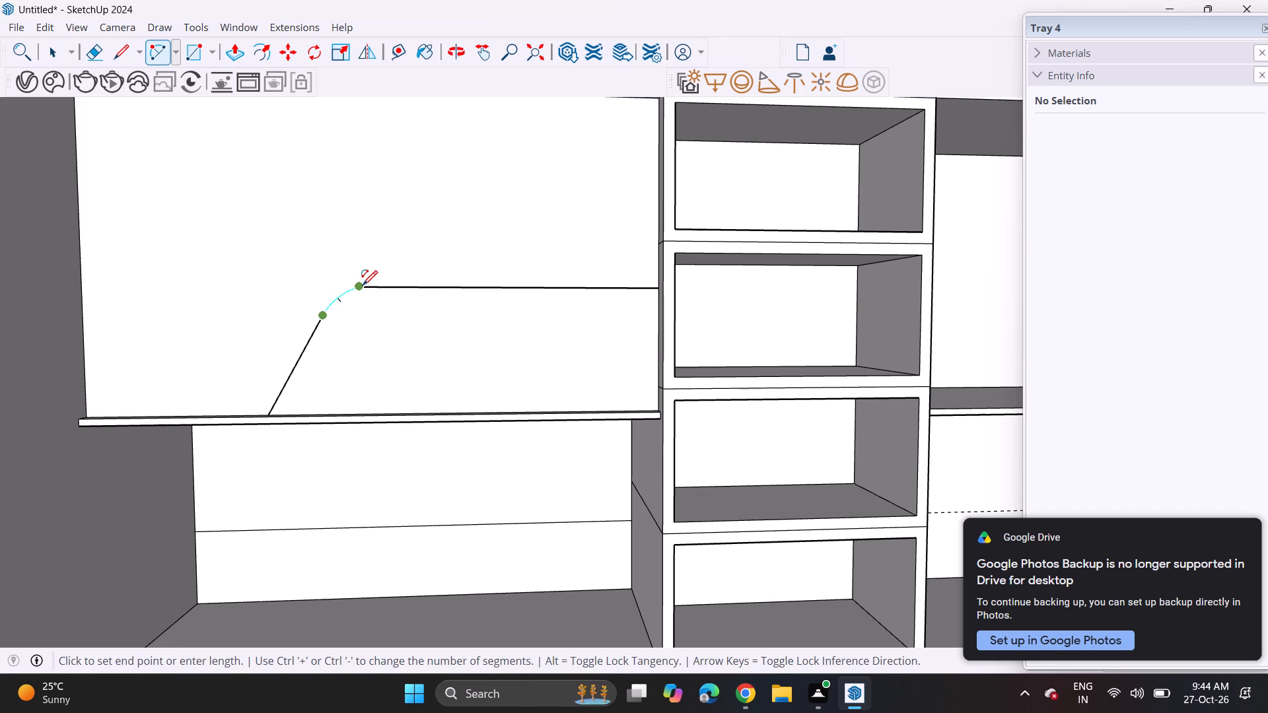
left_click(363, 285)
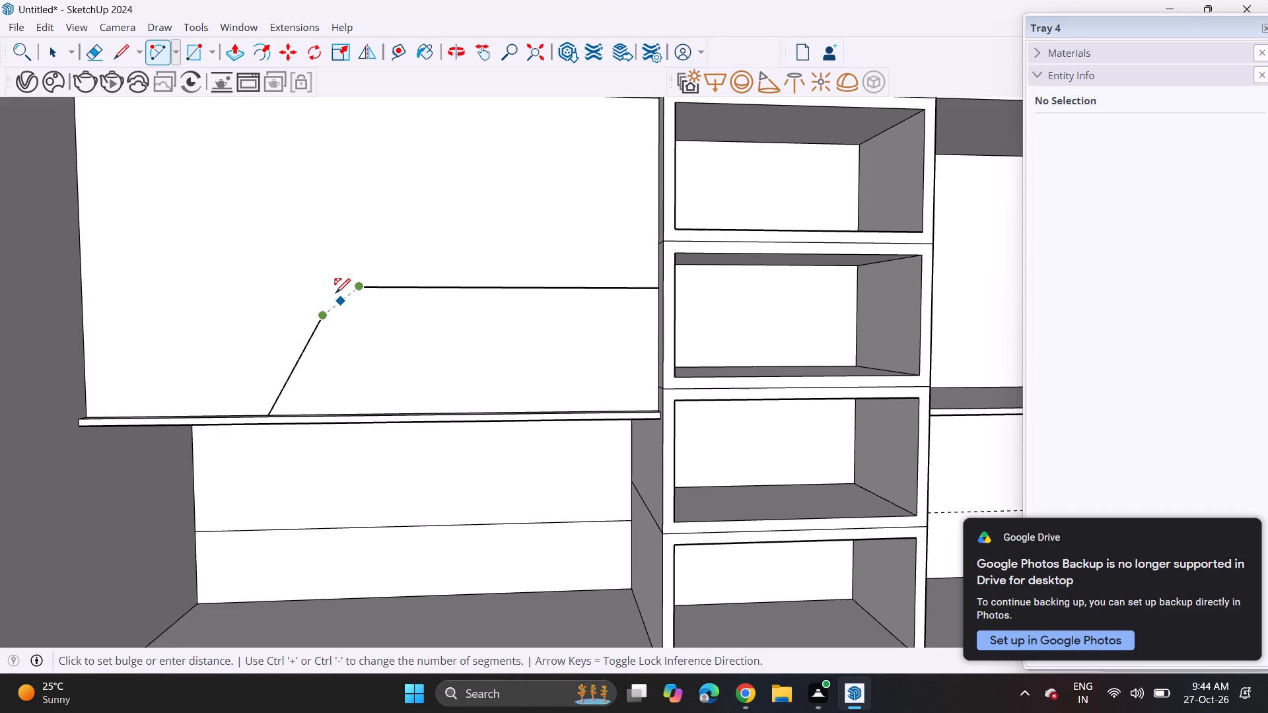
left_click(336, 290)
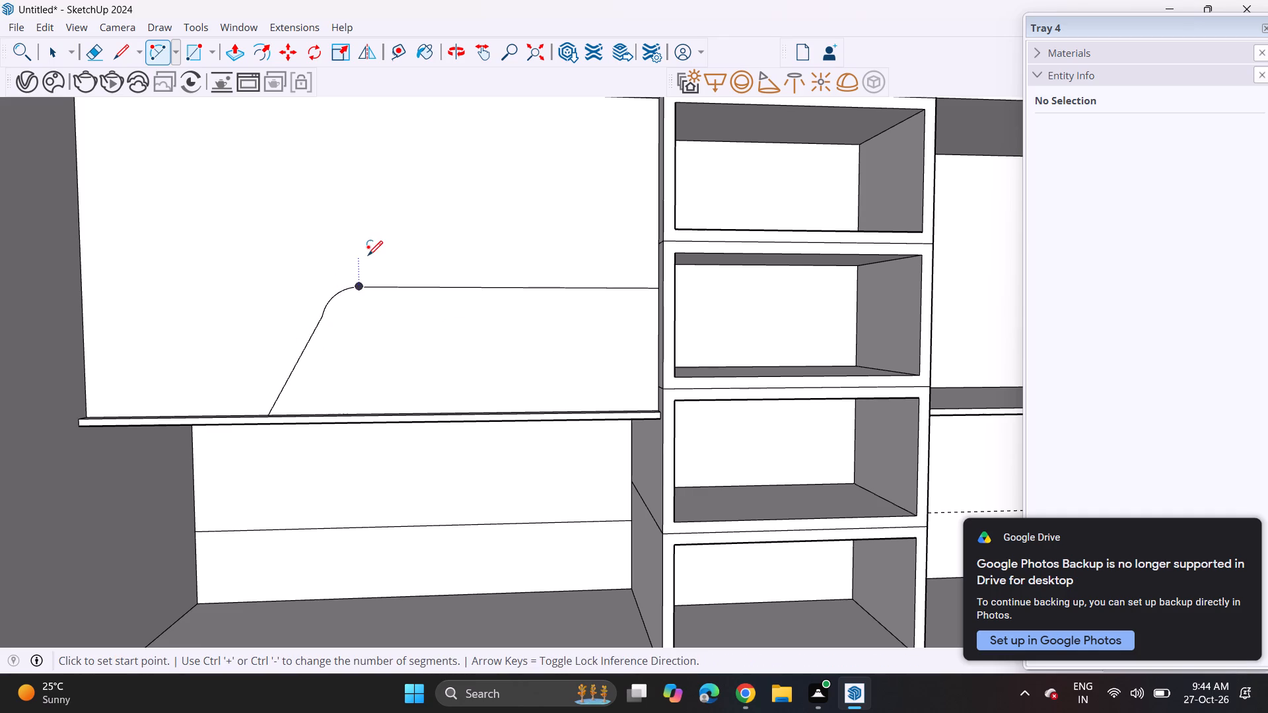
Push the enclosed rounded-corner face back through the left front panel to cut an opening.
middle_click_drag(501, 321, 432, 402)
scroll(412, 378, "down", 3)
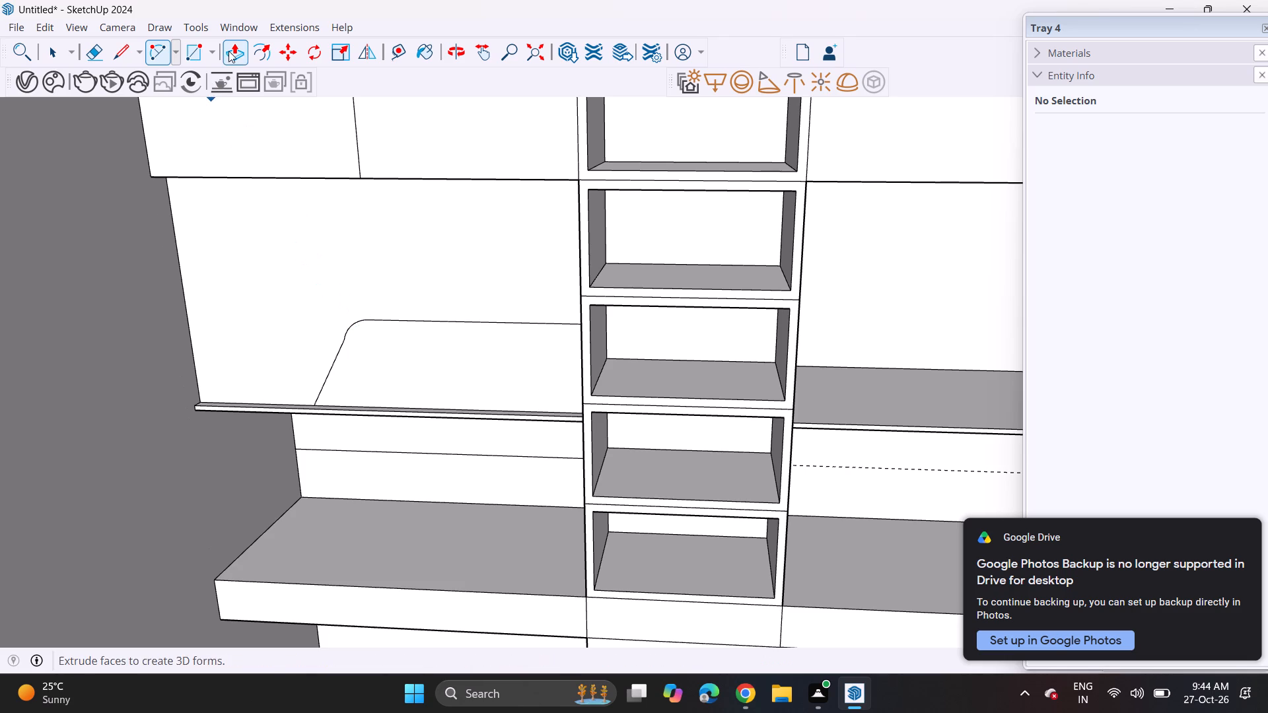
left_click(240, 51)
left_click(373, 363)
left_click(387, 345)
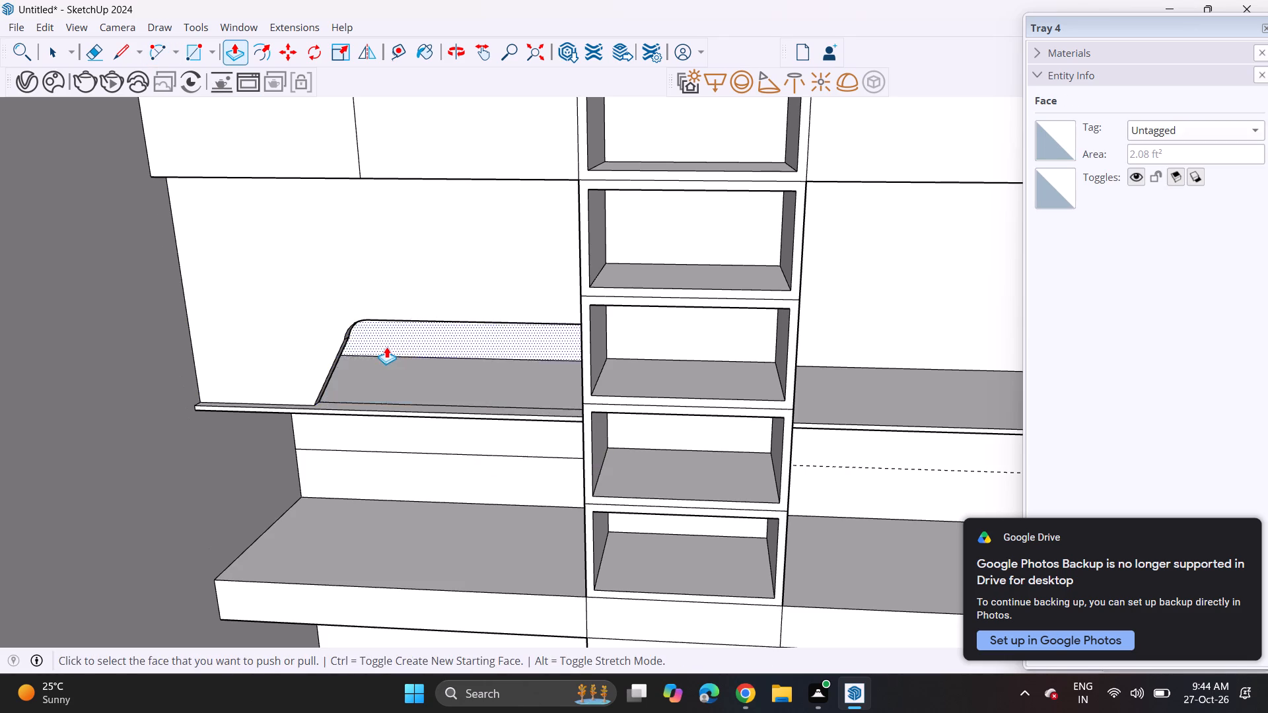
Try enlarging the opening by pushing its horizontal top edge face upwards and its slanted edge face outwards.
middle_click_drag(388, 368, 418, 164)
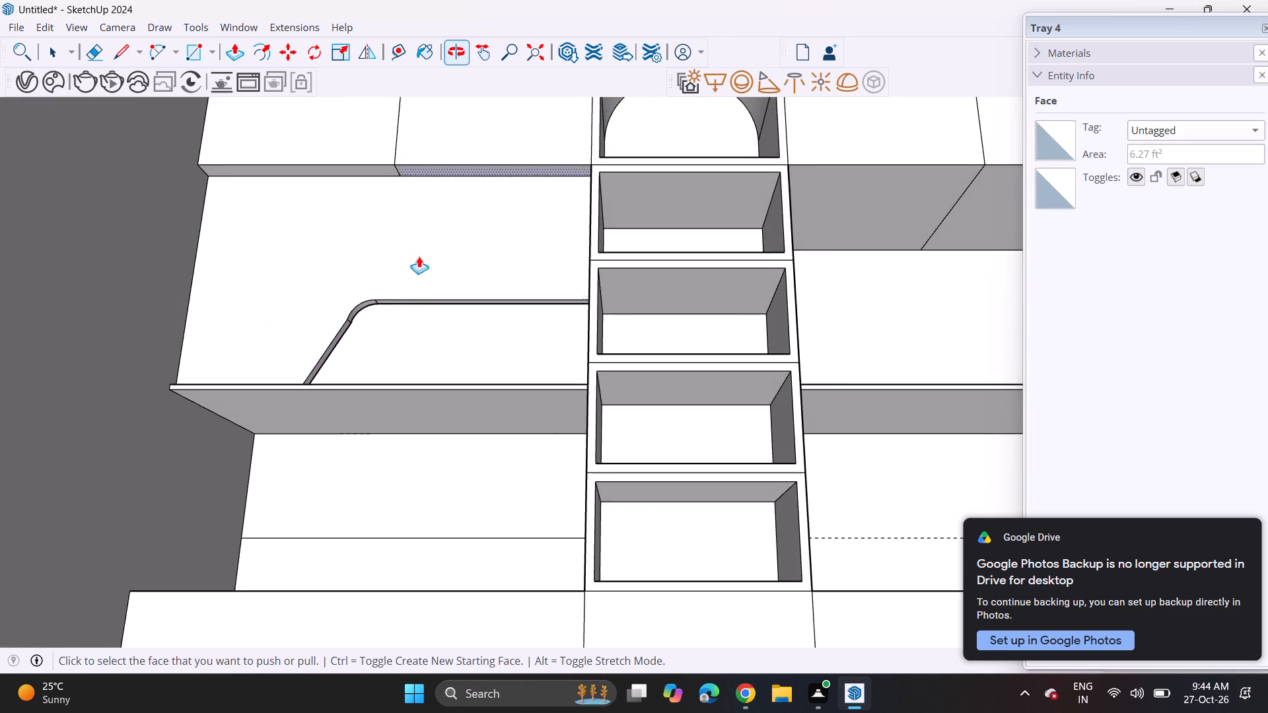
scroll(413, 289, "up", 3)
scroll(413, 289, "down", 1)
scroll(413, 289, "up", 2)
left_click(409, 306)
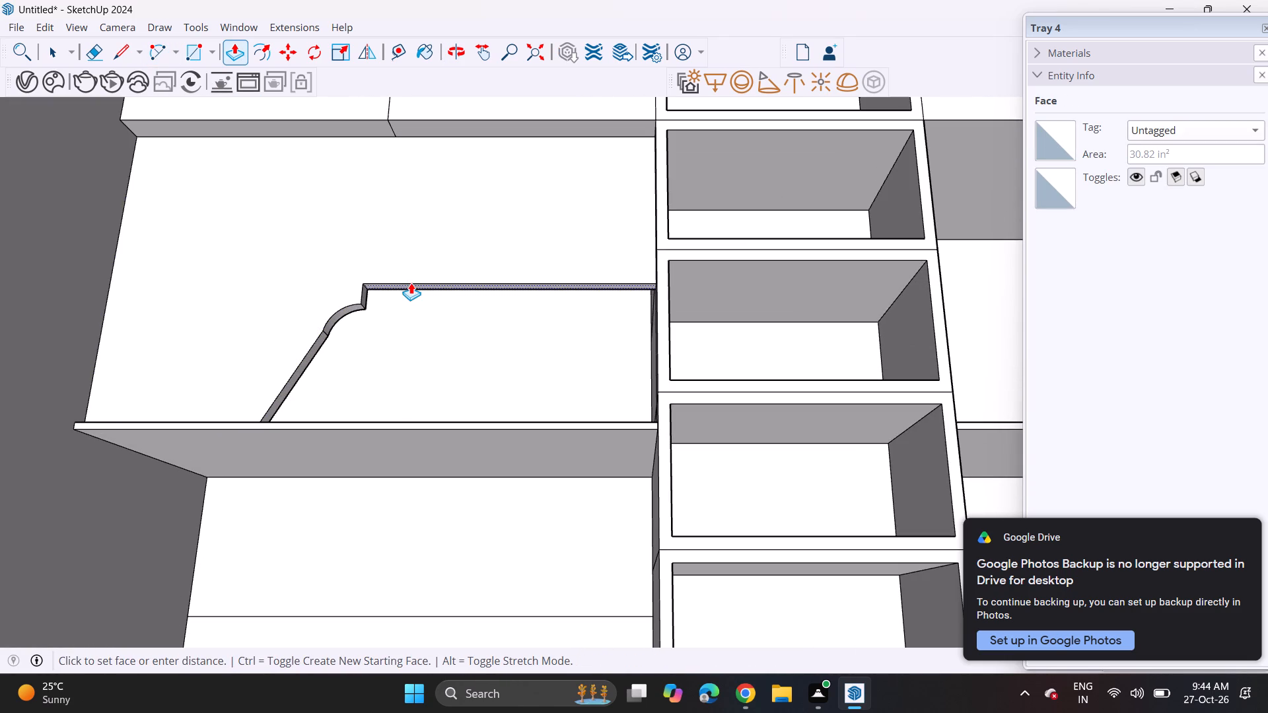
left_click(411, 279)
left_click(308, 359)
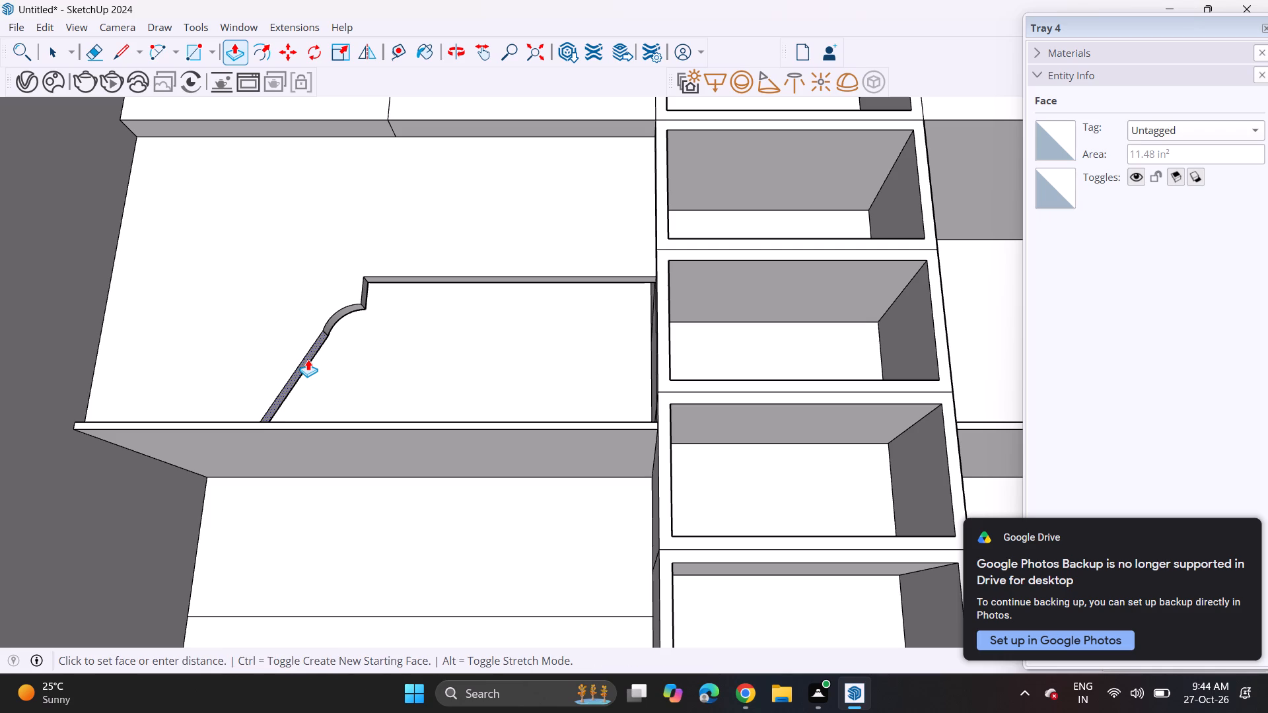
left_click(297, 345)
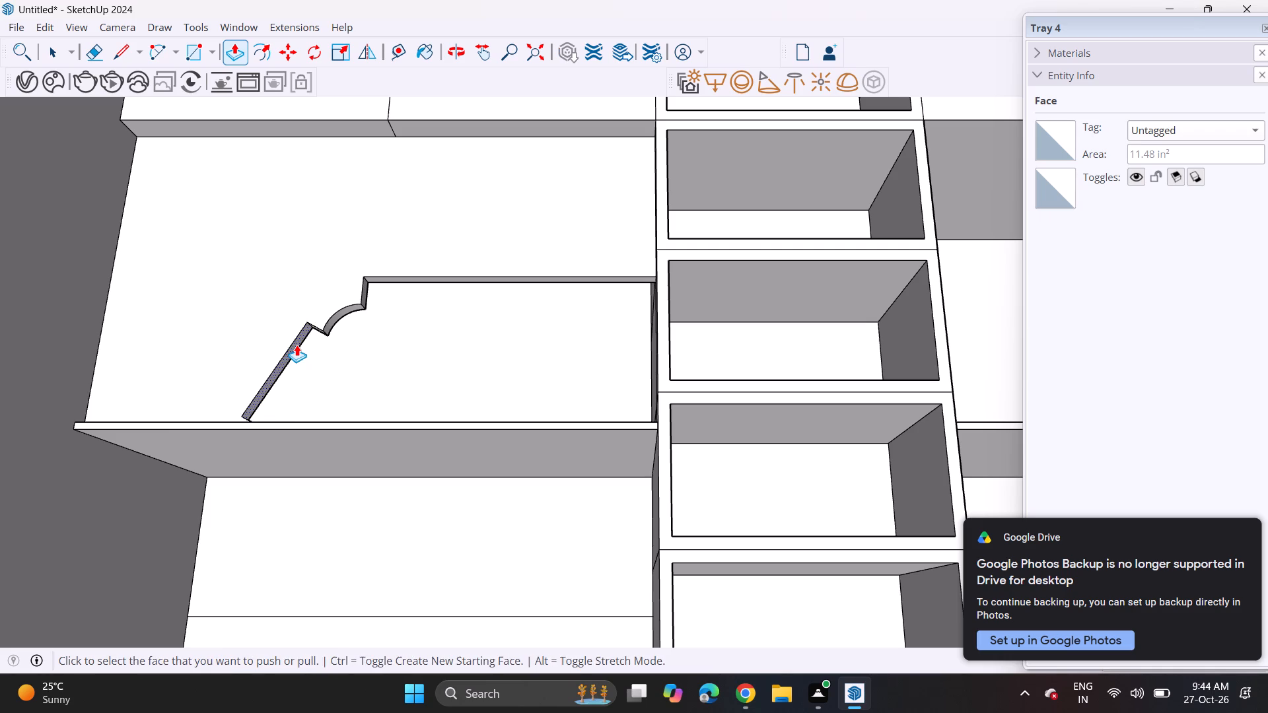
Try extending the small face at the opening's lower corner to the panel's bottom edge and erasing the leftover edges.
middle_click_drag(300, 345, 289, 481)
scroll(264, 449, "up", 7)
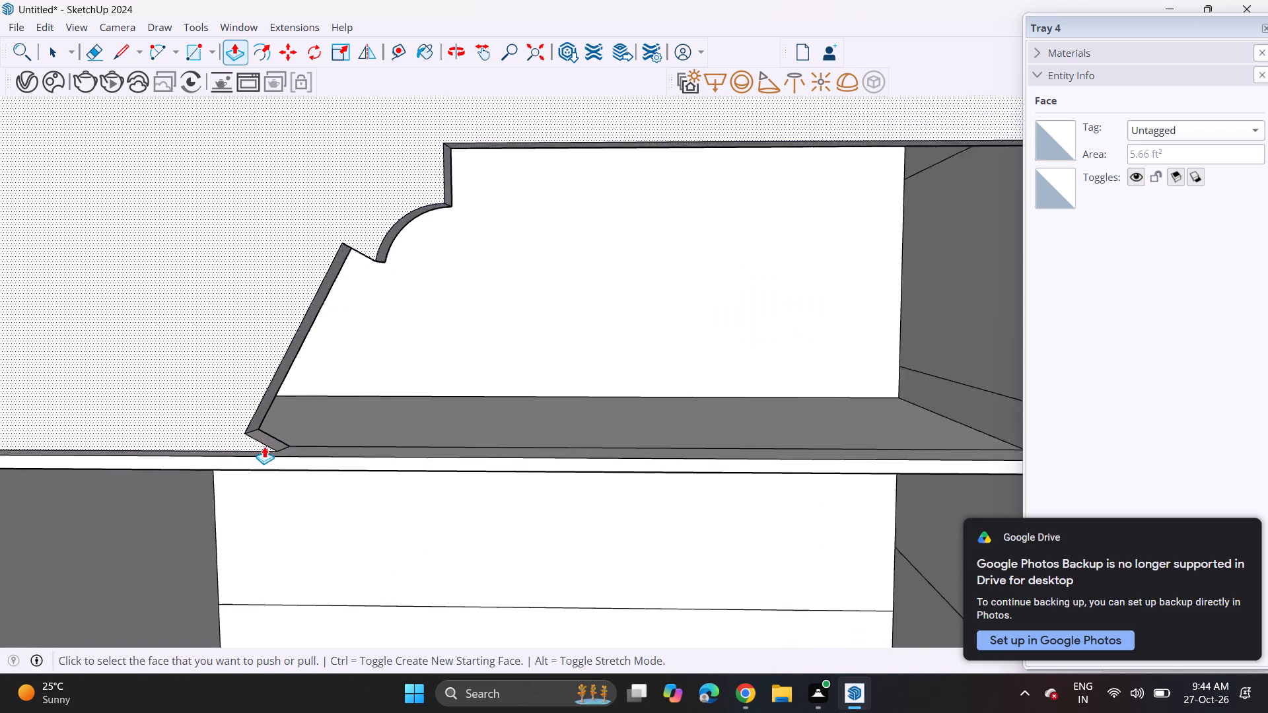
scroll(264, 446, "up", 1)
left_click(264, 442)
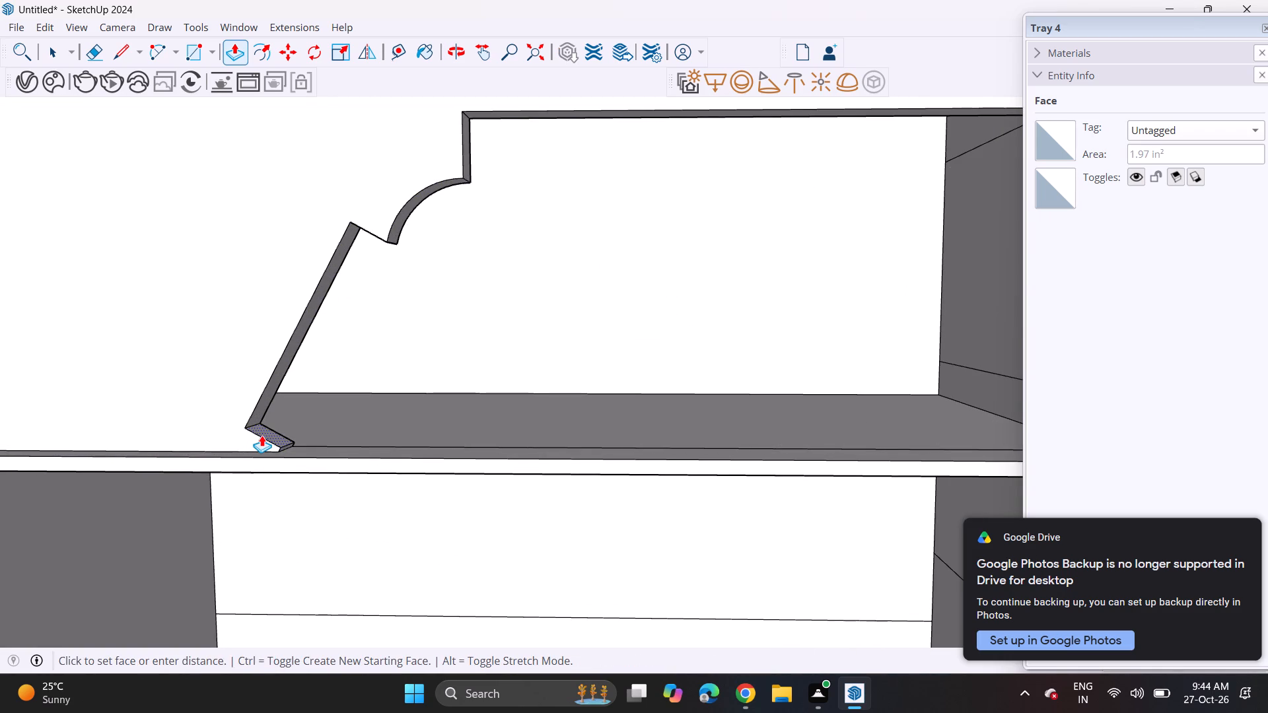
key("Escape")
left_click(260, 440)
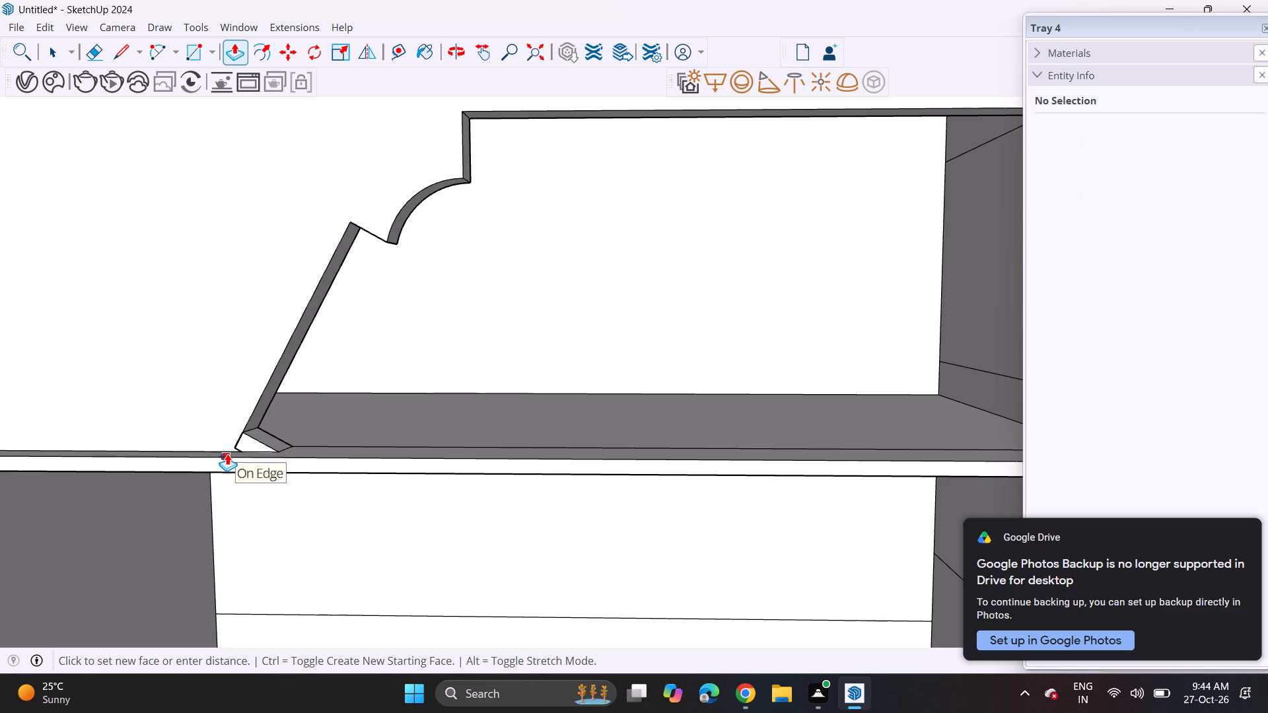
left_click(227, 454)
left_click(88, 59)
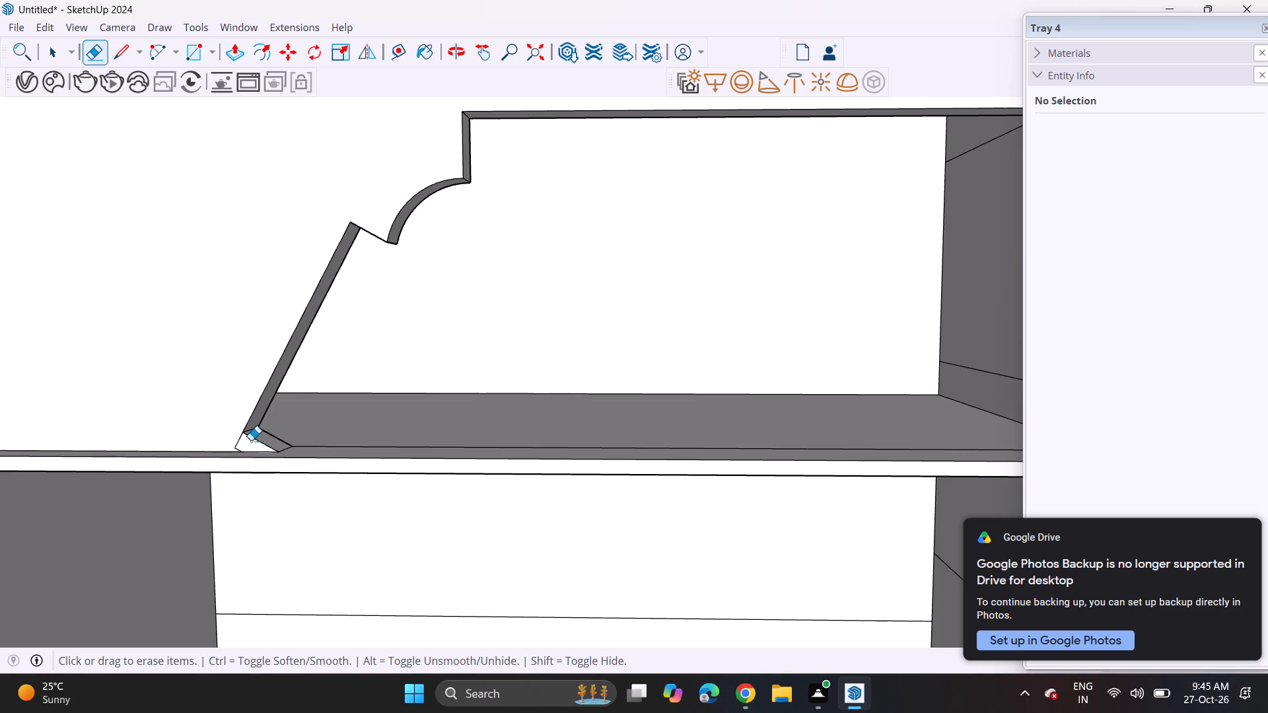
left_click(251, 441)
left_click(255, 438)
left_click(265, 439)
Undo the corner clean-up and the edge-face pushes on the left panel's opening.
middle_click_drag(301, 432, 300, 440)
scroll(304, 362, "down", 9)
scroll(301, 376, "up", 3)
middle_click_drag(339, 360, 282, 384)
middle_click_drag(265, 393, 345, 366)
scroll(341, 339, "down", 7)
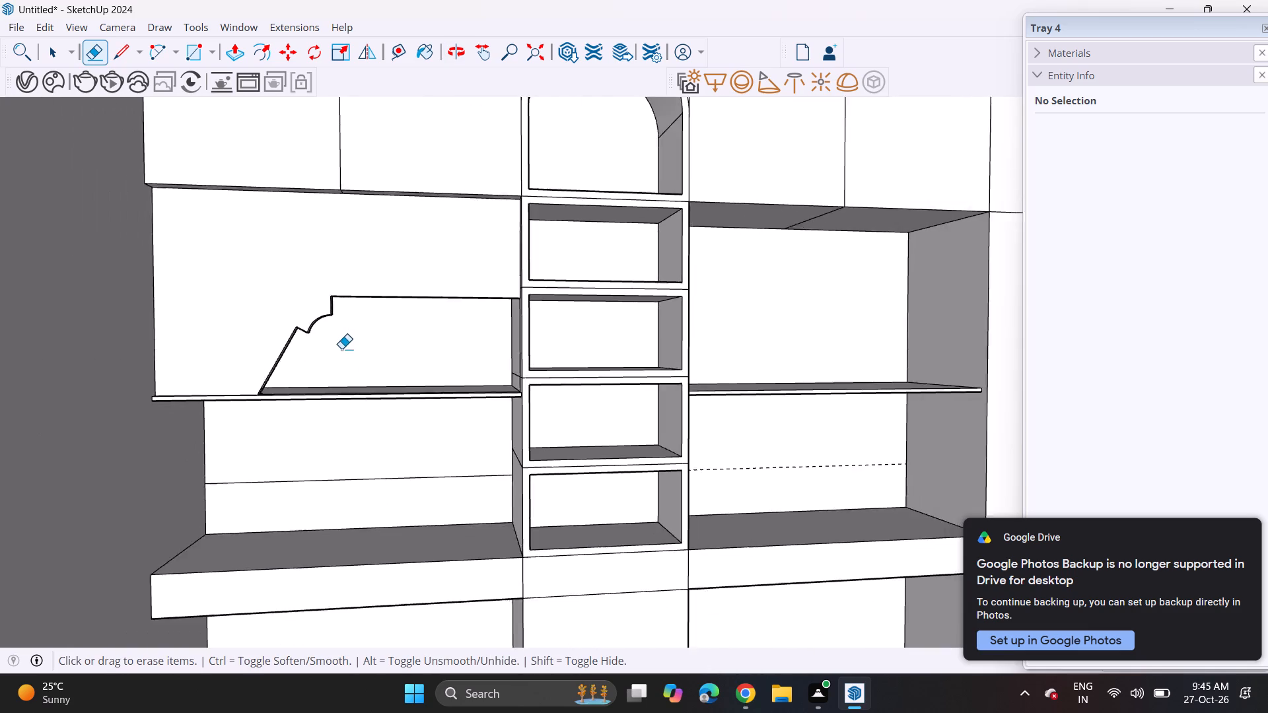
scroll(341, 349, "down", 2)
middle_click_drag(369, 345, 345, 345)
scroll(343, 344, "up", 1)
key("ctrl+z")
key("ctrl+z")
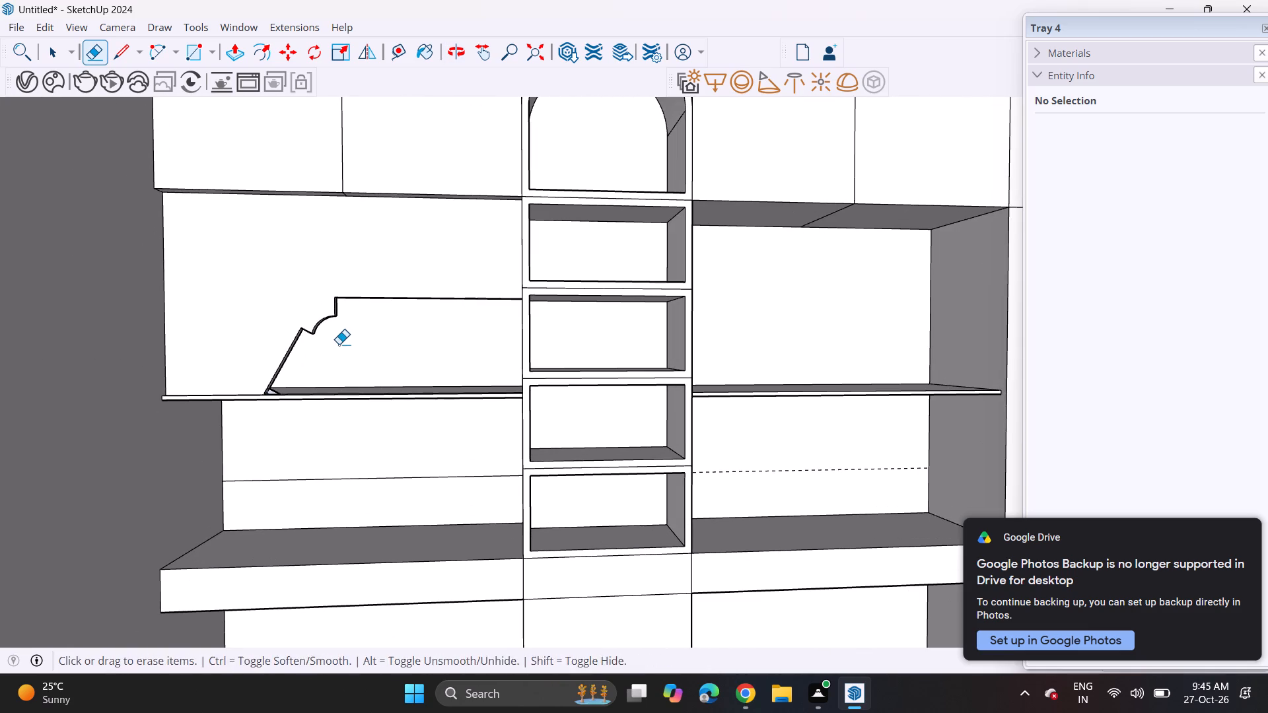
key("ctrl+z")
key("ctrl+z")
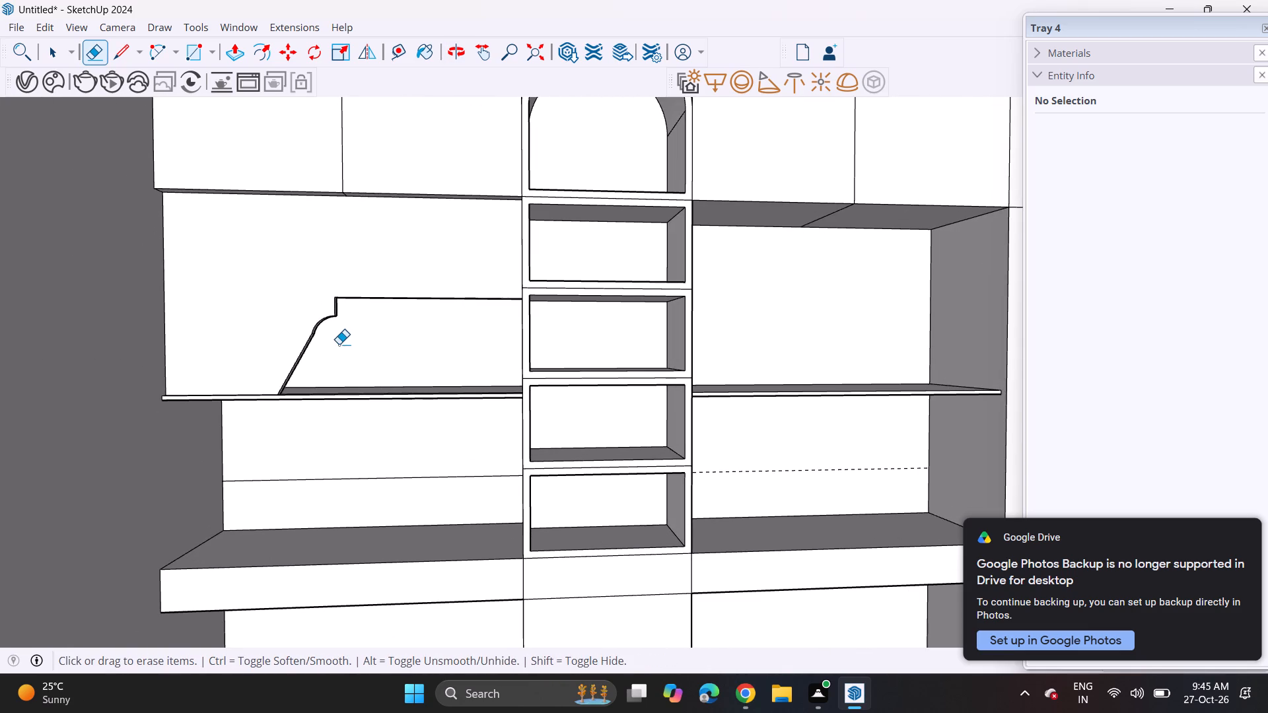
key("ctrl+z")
Draw a thin rectangular strip along the full width of the shelf right of the shelf tower, near its front edge.
scroll(339, 344, "down", 3)
scroll(339, 344, "up", 2)
scroll(339, 344, "down", 1)
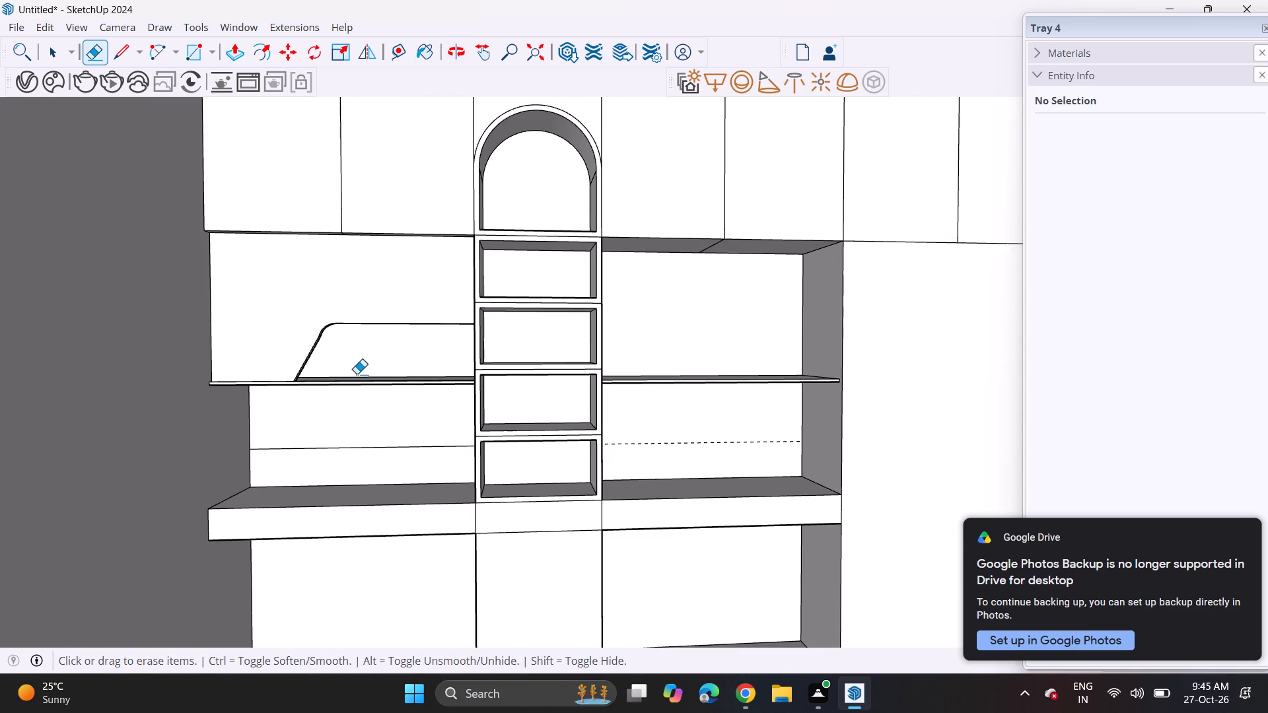
scroll(357, 374, "down", 5)
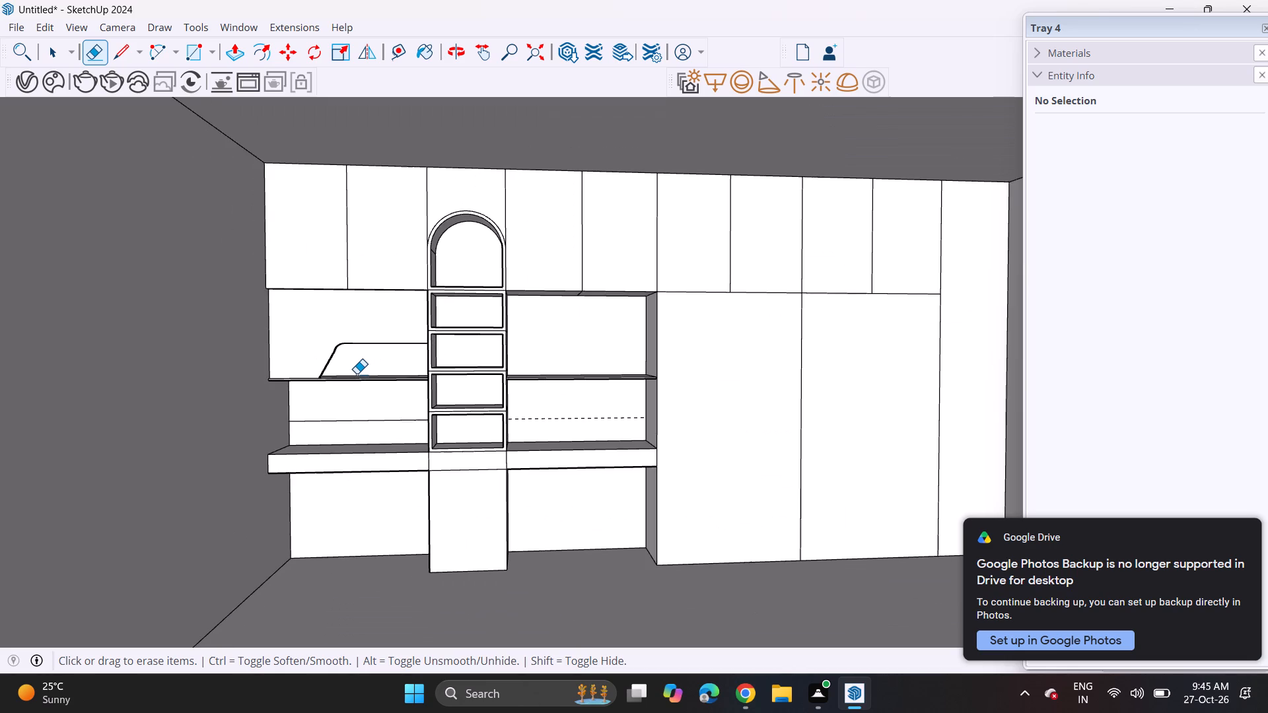
middle_click_drag(357, 374, 269, 392)
scroll(269, 389, "down", 1)
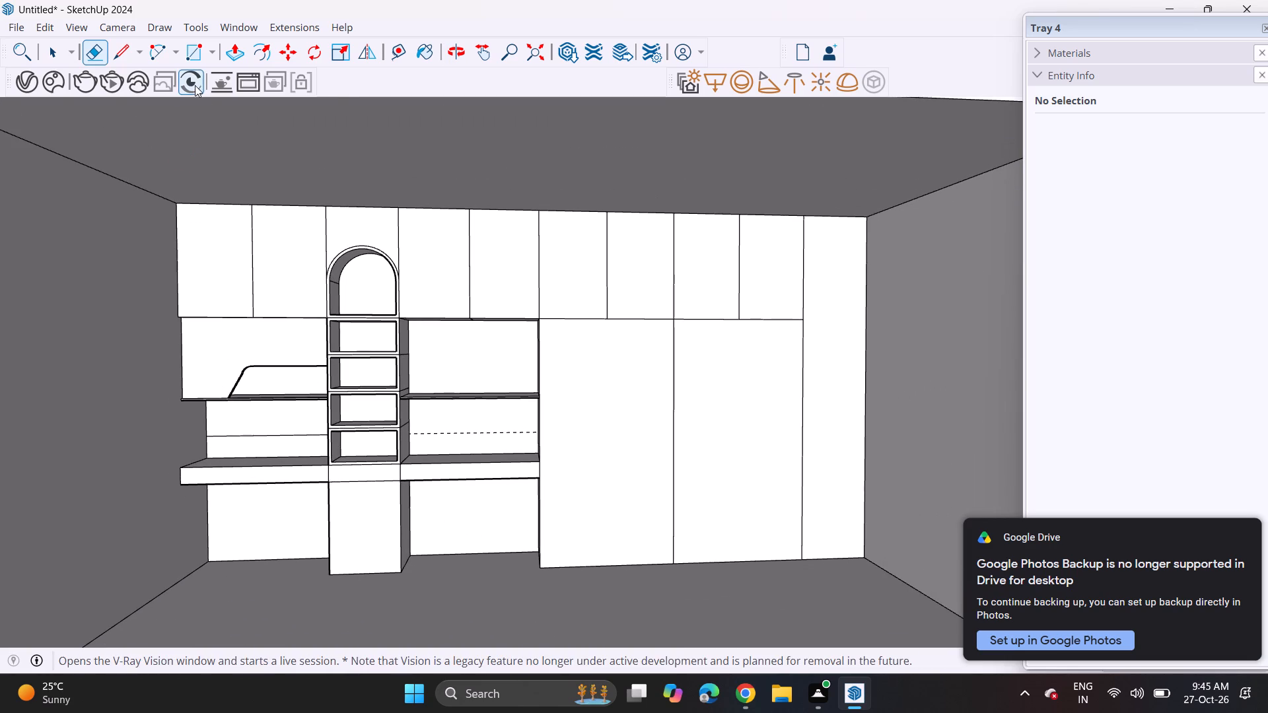
left_click(191, 56)
scroll(458, 406, "up", 1)
middle_click_drag(400, 366, 389, 524)
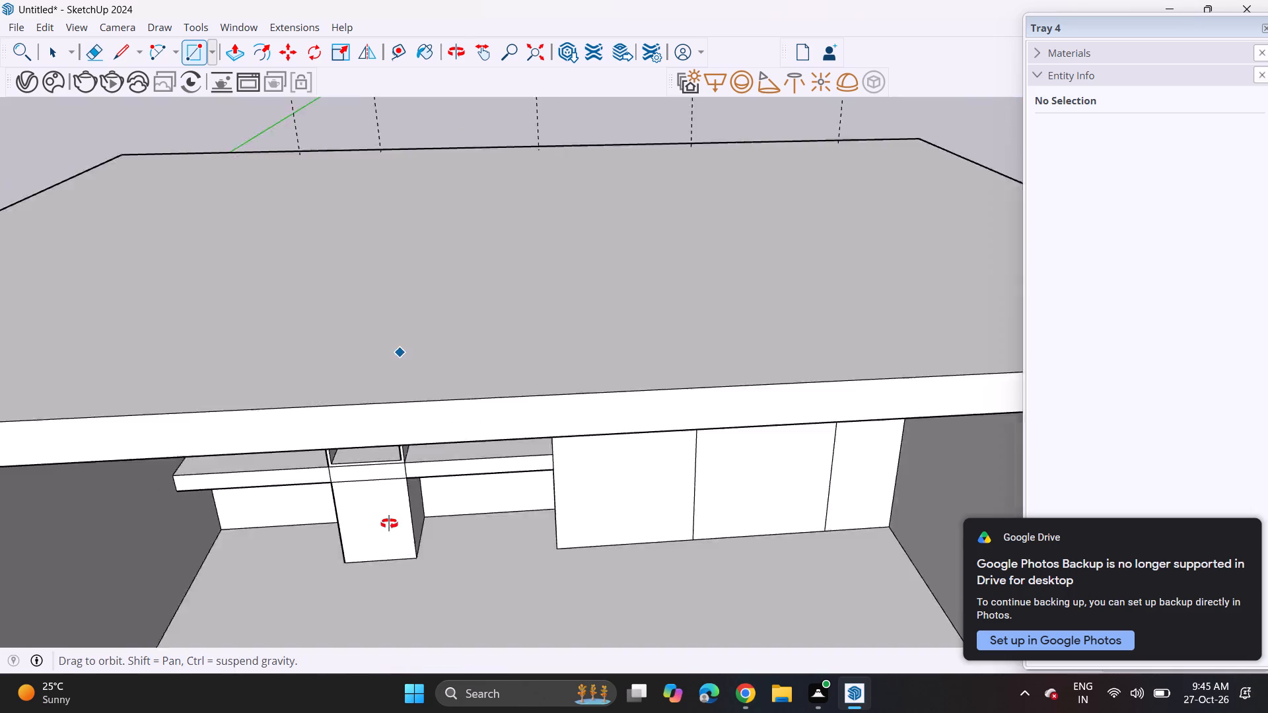
middle_click_drag(389, 524, 386, 584)
middle_click_drag(410, 492, 392, 337)
middle_click_drag(426, 527, 405, 377, "shift")
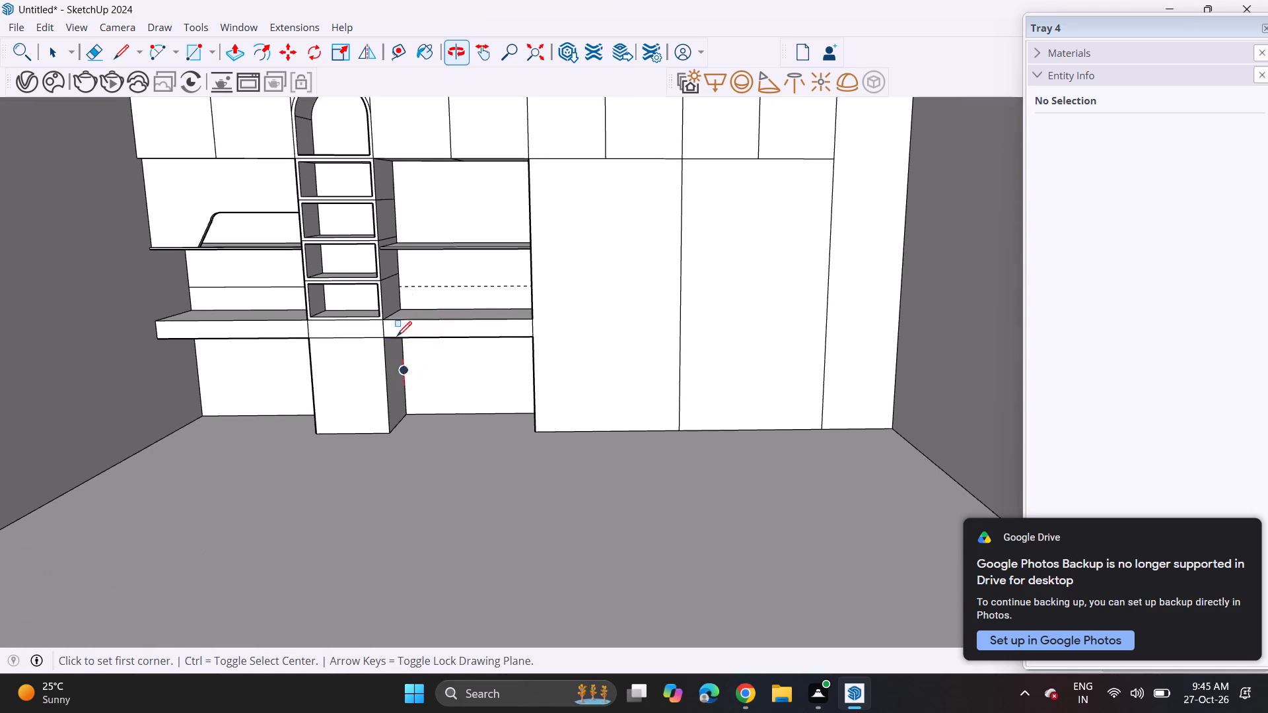
middle_click_drag(401, 266, 399, 352)
scroll(394, 187, "up", 4)
scroll(381, 241, "up", 2)
scroll(381, 241, "down", 2)
scroll(380, 242, "up", 1)
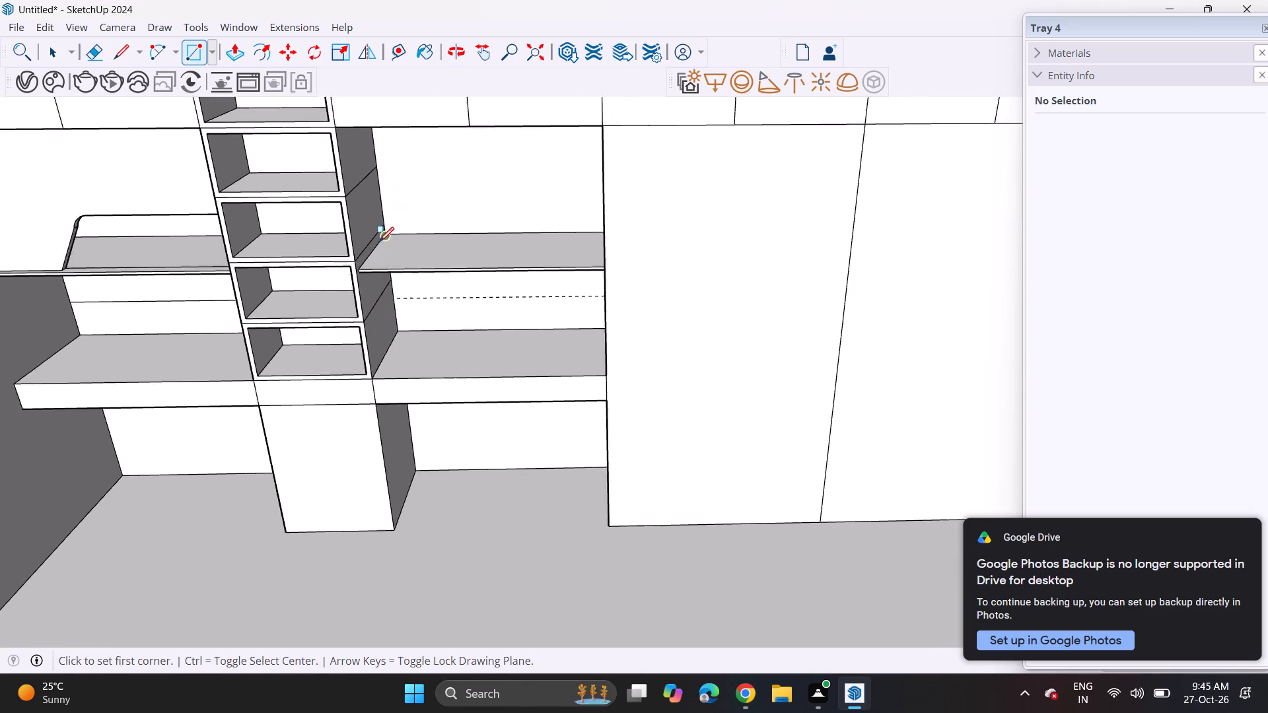
scroll(379, 242, "up", 11)
scroll(362, 271, "down", 7)
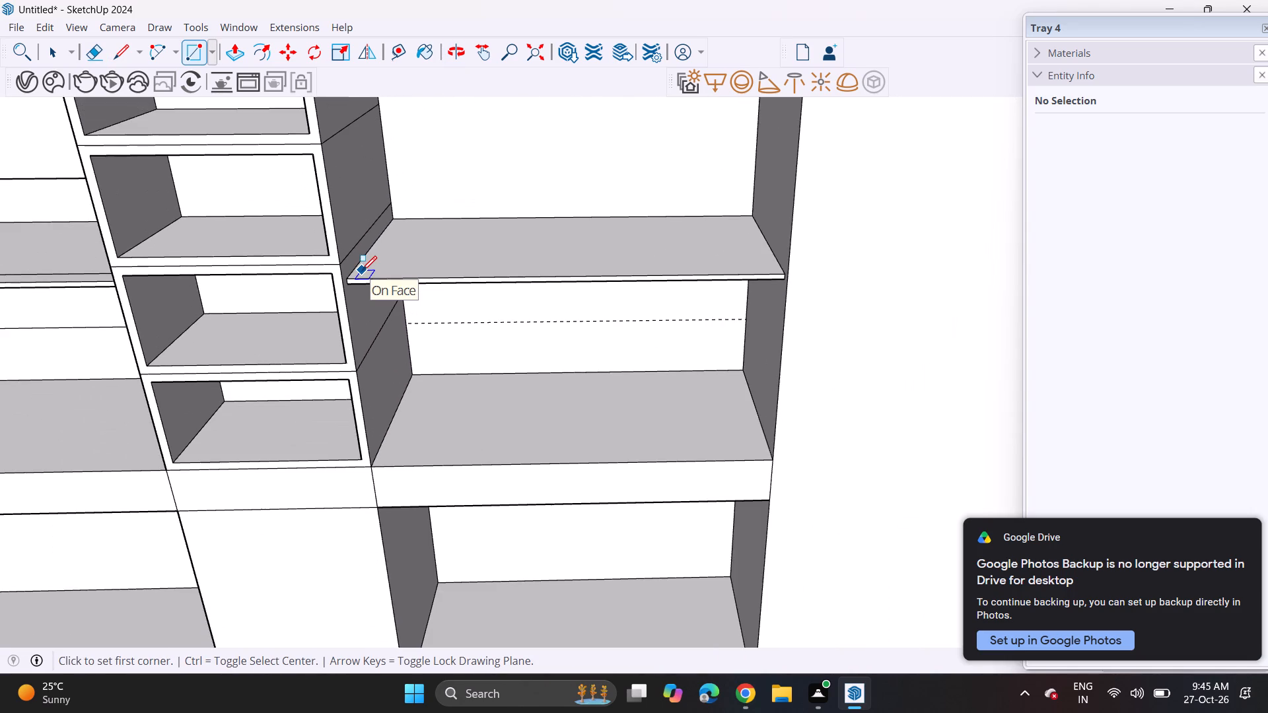
scroll(361, 271, "down", 4)
scroll(361, 271, "up", 2)
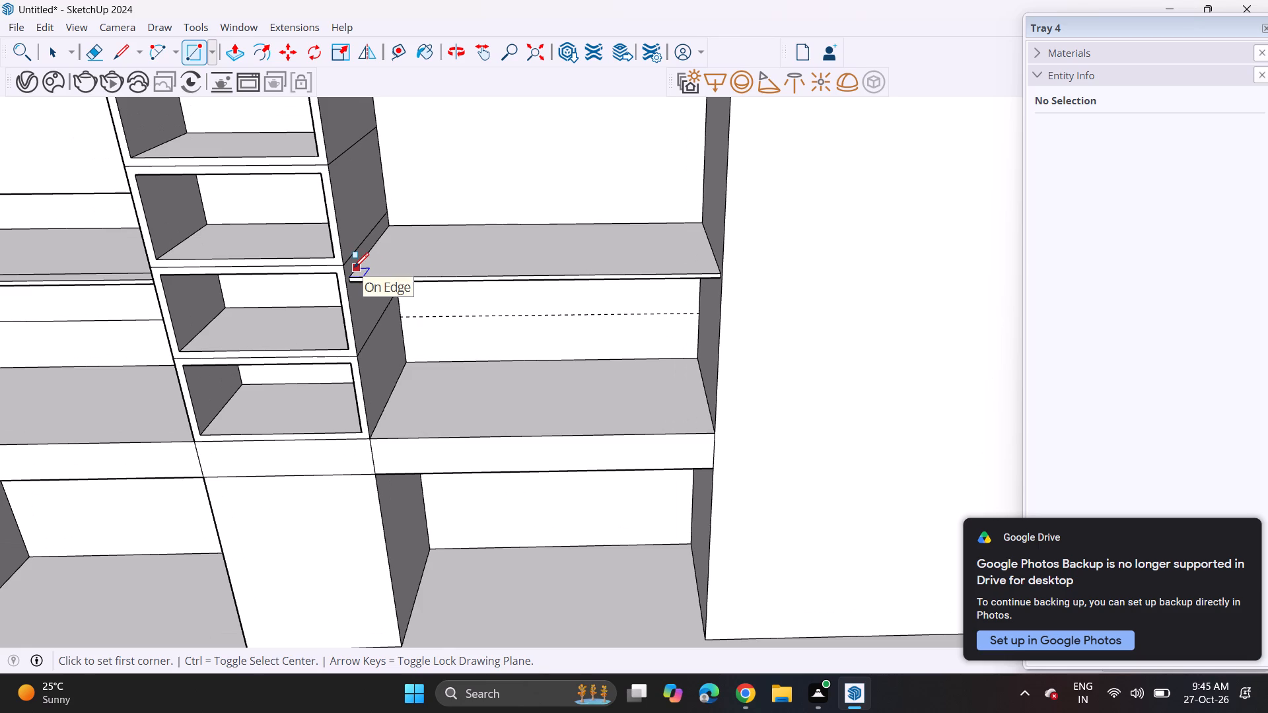
left_click(354, 267)
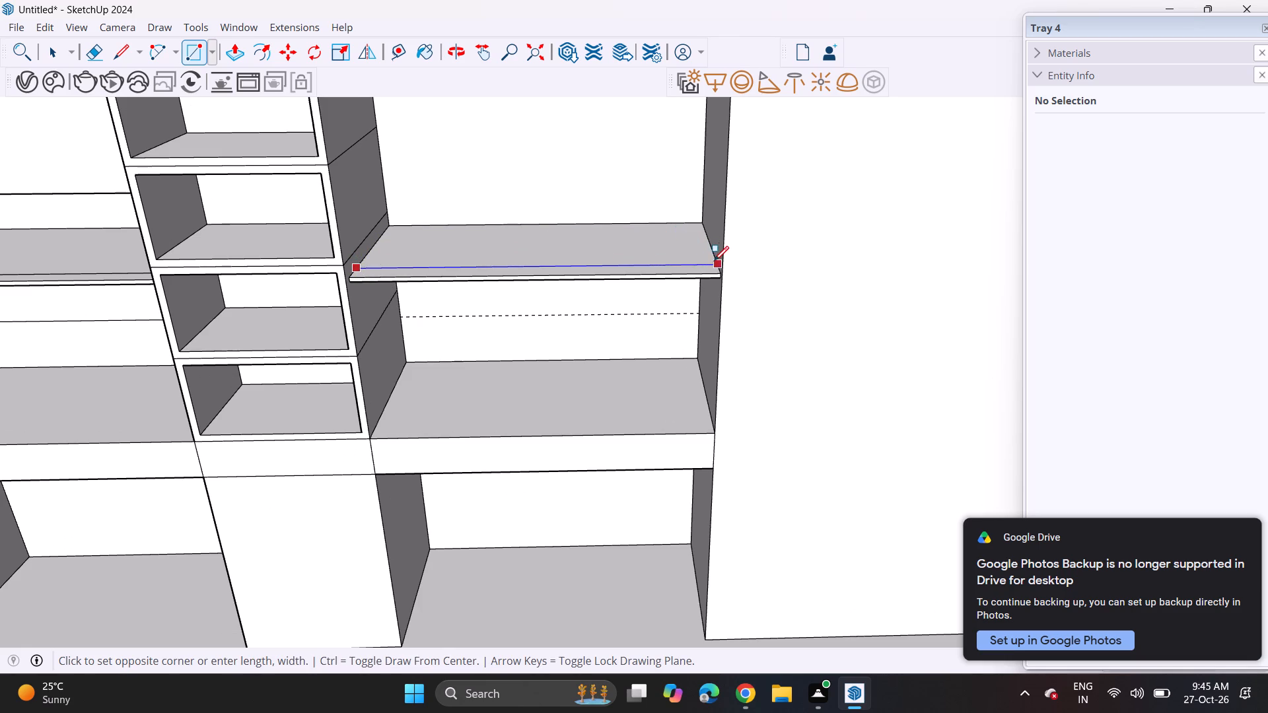
scroll(716, 261, "up", 10)
left_click(724, 281)
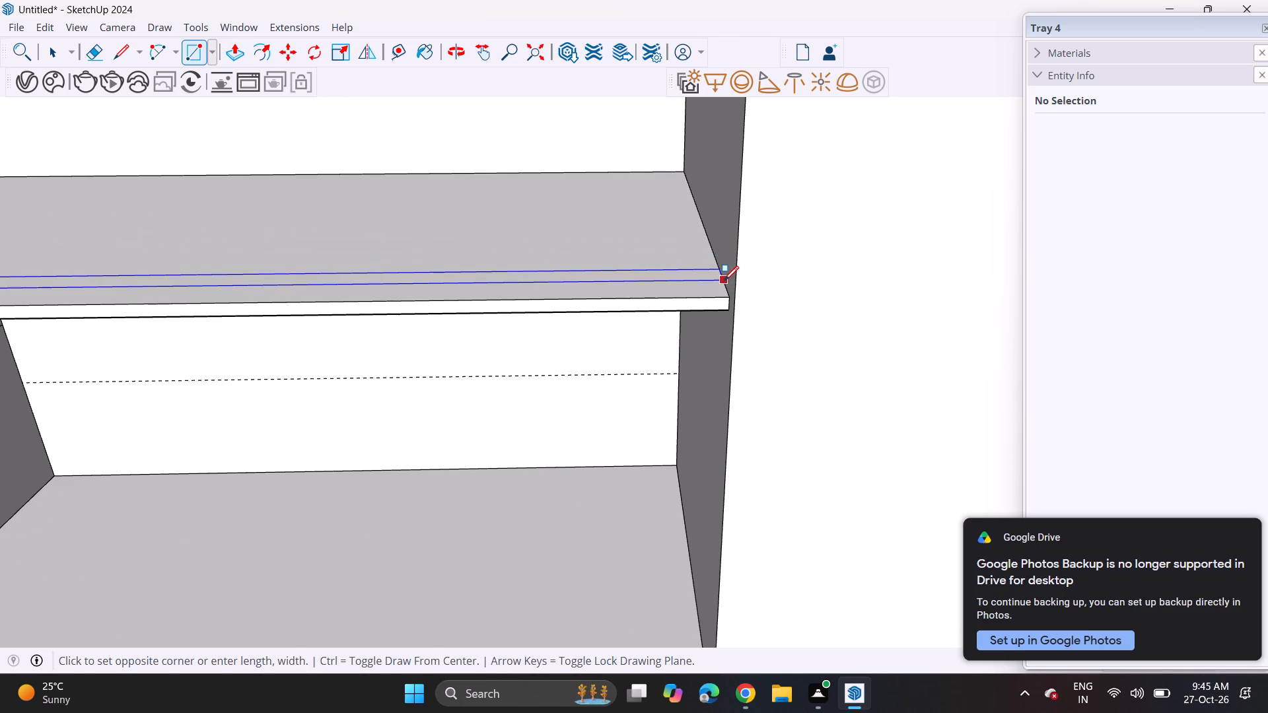
Pull the thin strip on the right shelf up to the underside of the upper cabinets to form a front panel.
scroll(633, 268, "down", 11)
middle_click_drag(544, 277, 577, 344)
scroll(577, 344, "down", 1, "shift")
scroll(574, 344, "up", 1)
middle_click_drag(573, 344, 565, 295)
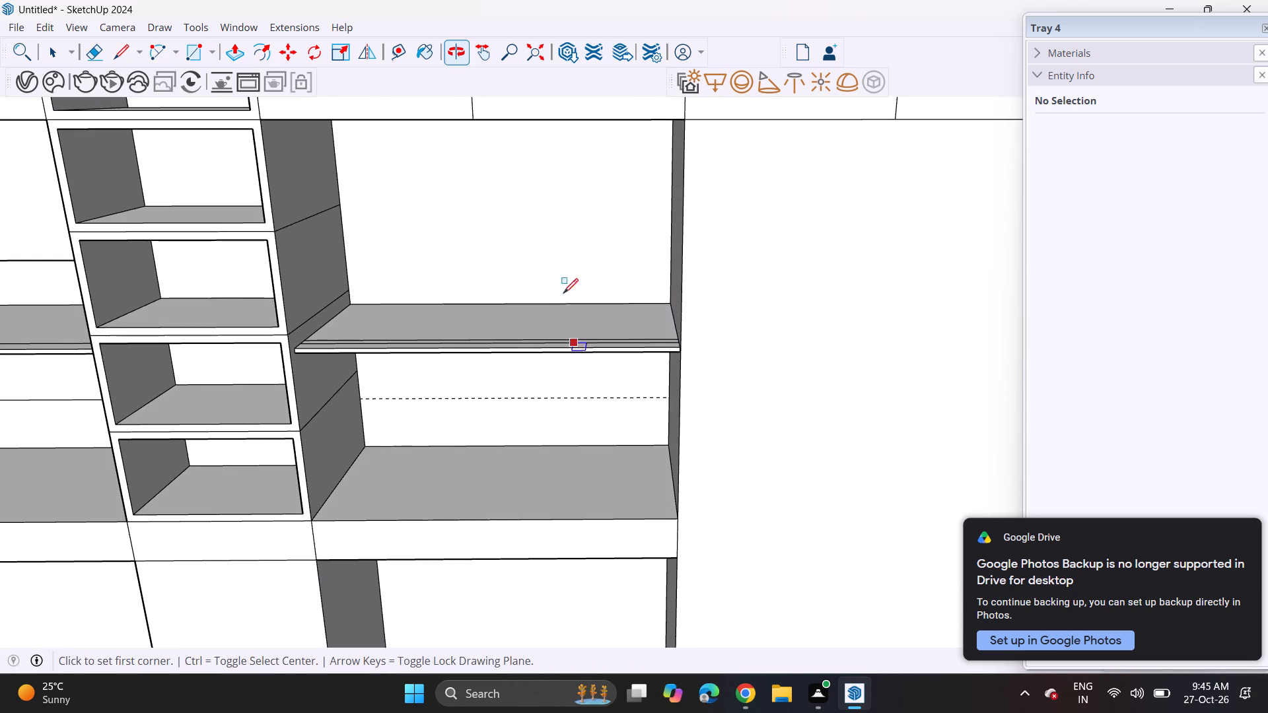
left_click(225, 44)
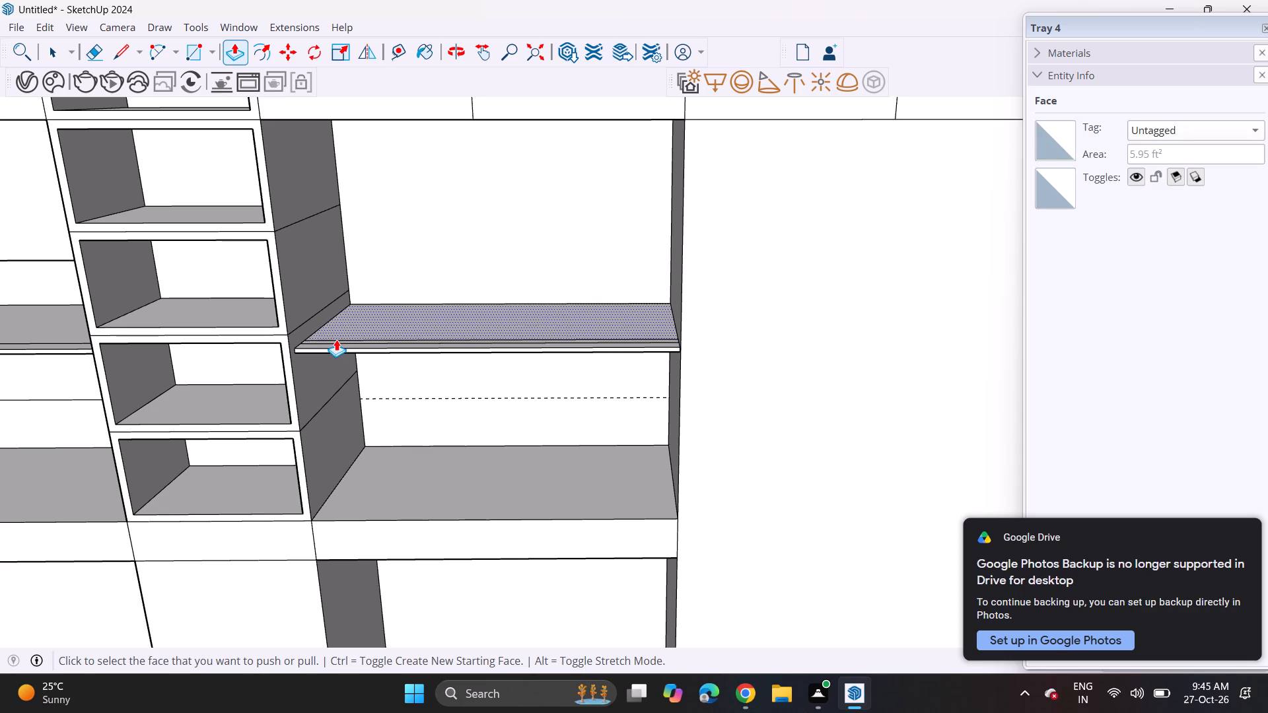
scroll(335, 343, "up", 5)
scroll(335, 343, "down", 1)
scroll(335, 343, "up", 1)
left_click(335, 343)
scroll(361, 263, "down", 6)
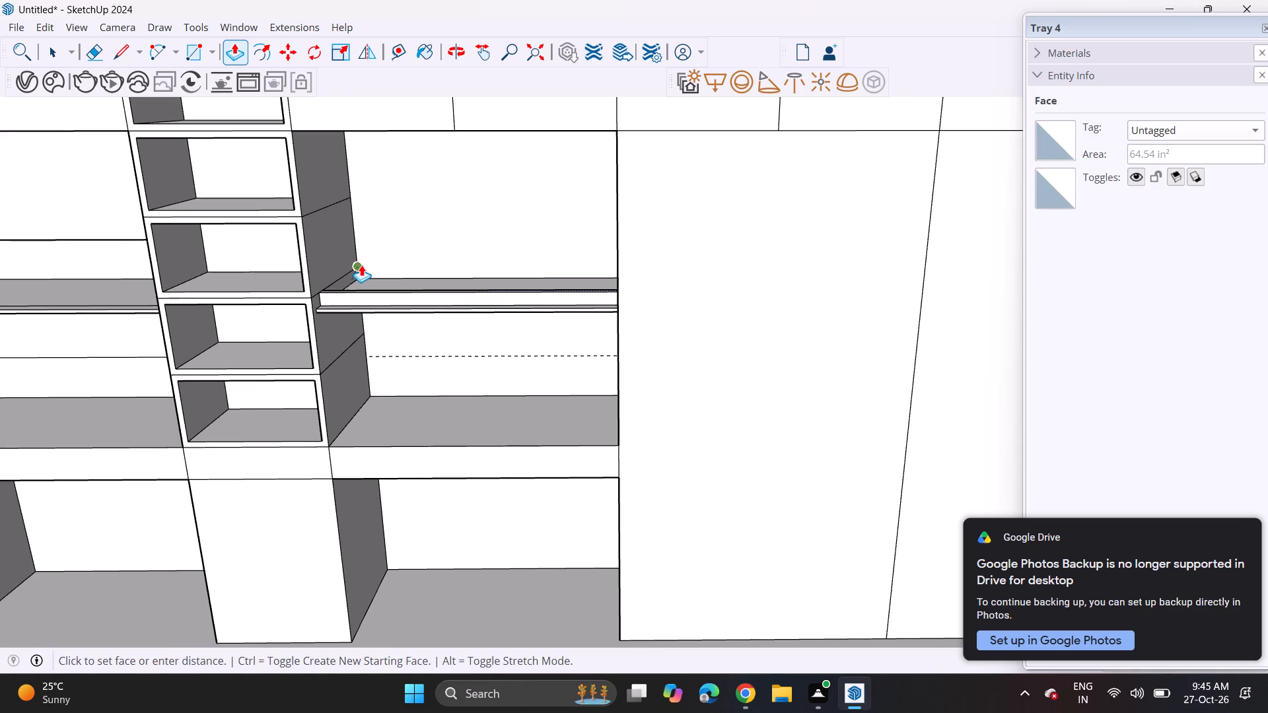
left_click(612, 133)
Draw a horizontal line across the right front panel, from the shelf tower's side to past the panel's middle.
left_click(121, 54)
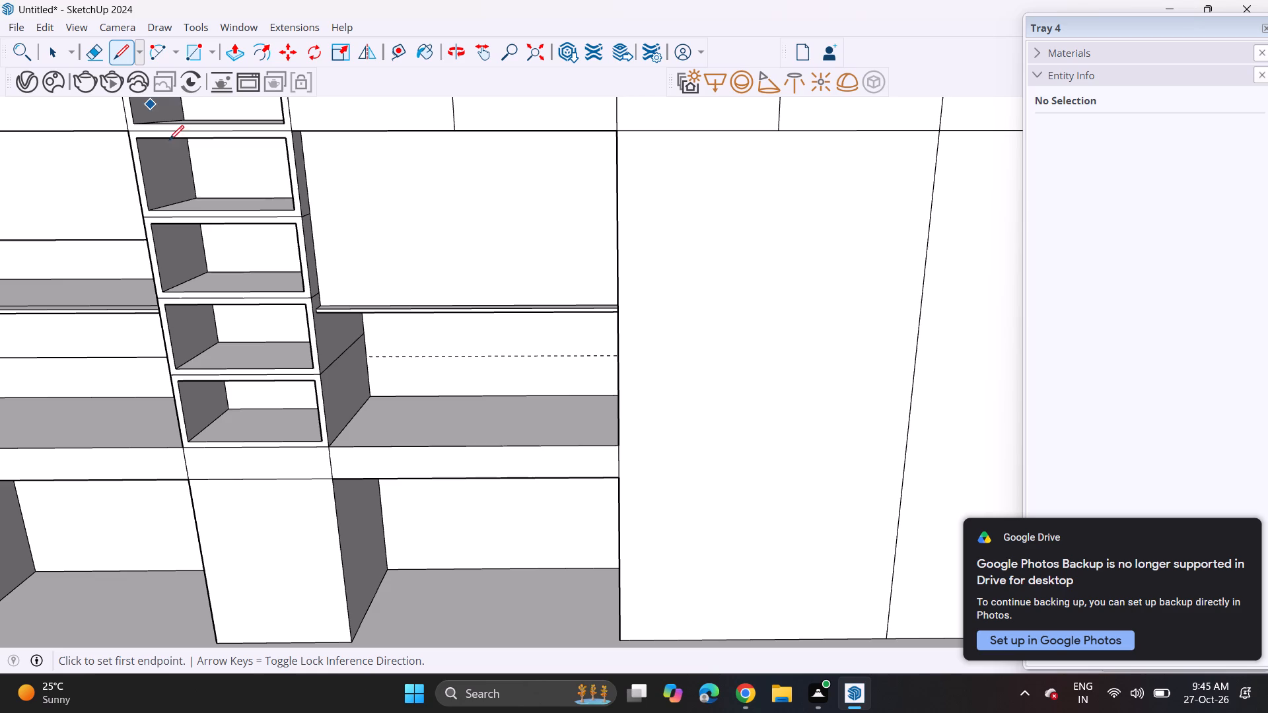
middle_click_drag(289, 239, 400, 168)
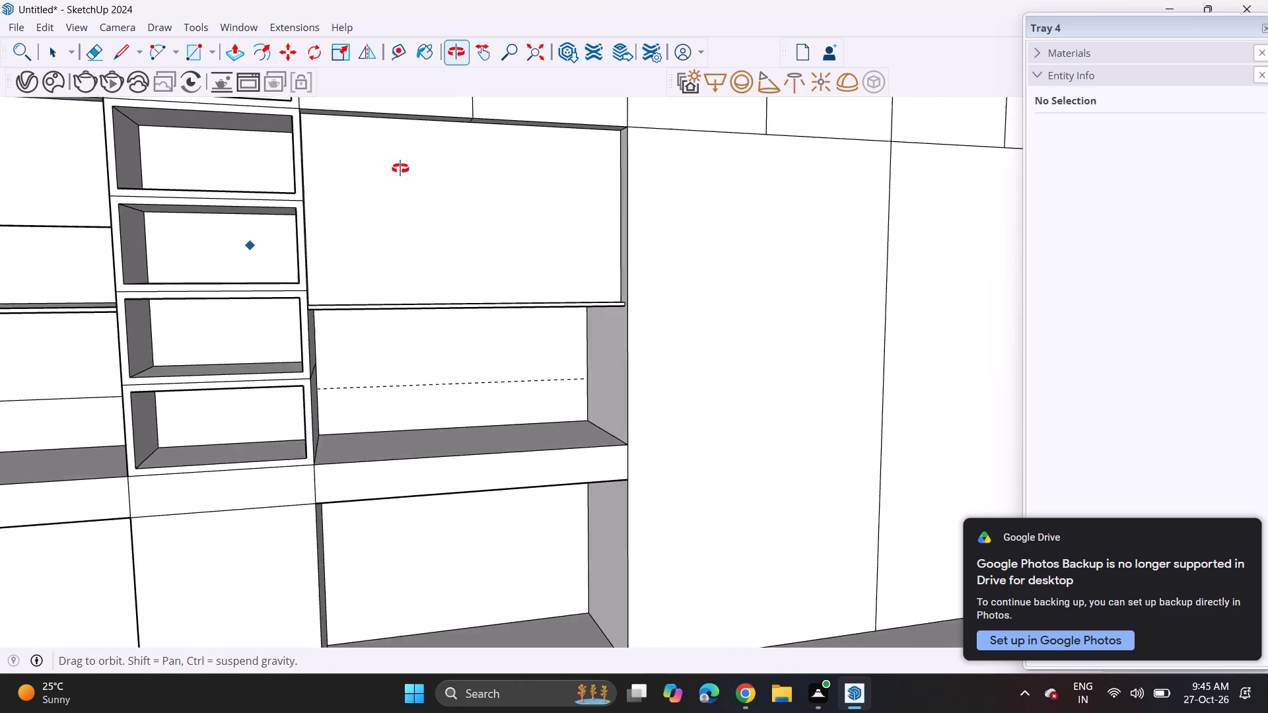
middle_click_drag(400, 168, 394, 166)
middle_click_drag(312, 224, 259, 242)
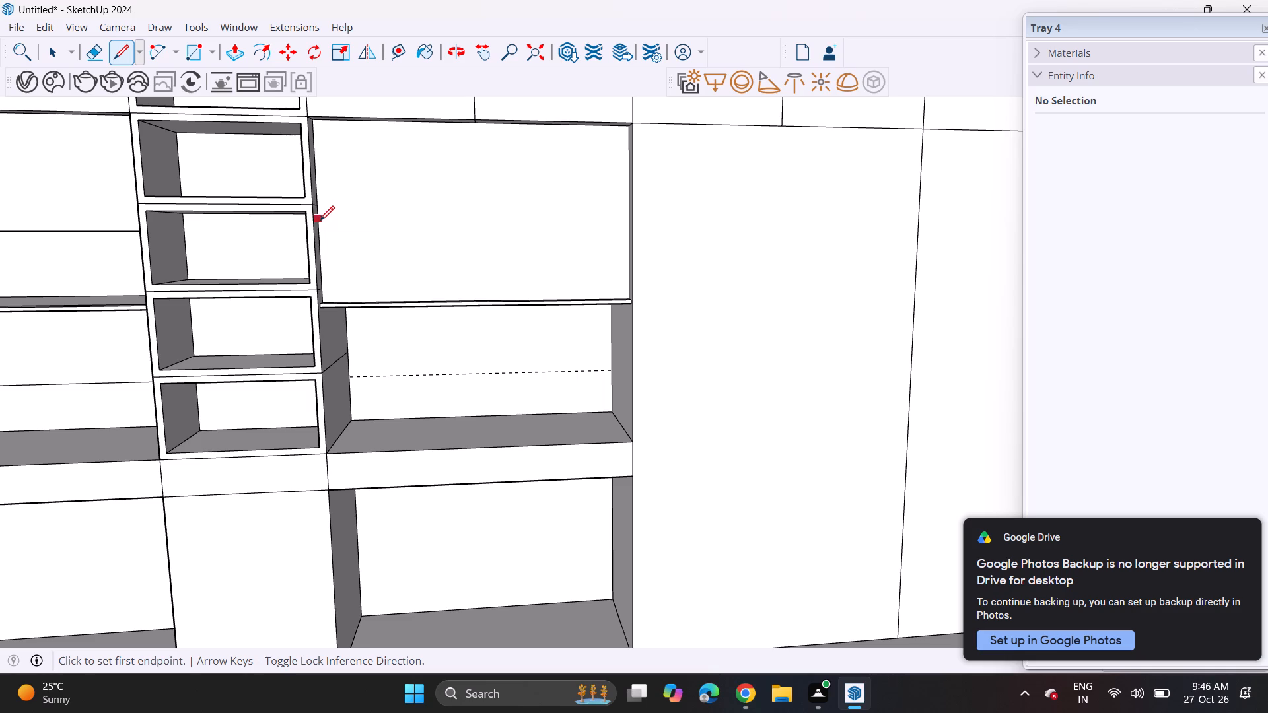
left_click(322, 224)
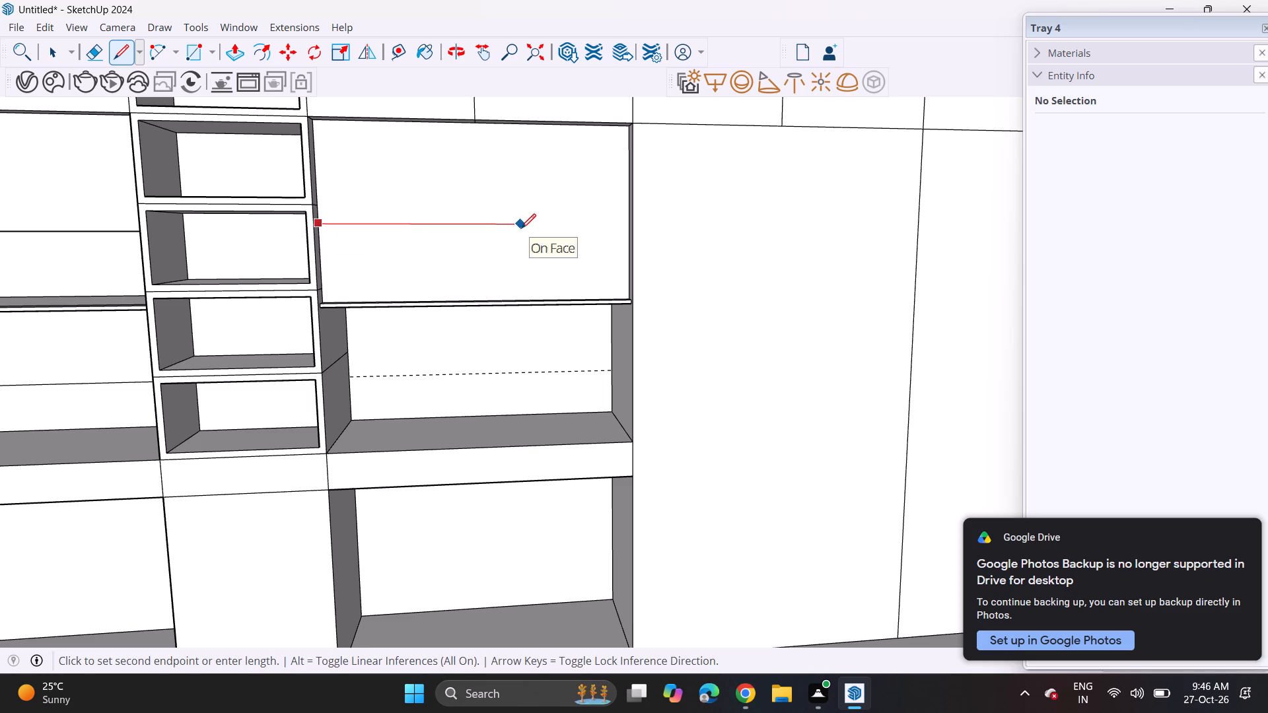
left_click(481, 226)
scroll(514, 228, "down", 2)
scroll(514, 228, "up", 1)
scroll(514, 228, "down", 1)
middle_click_drag(514, 228, 658, 215, "shift")
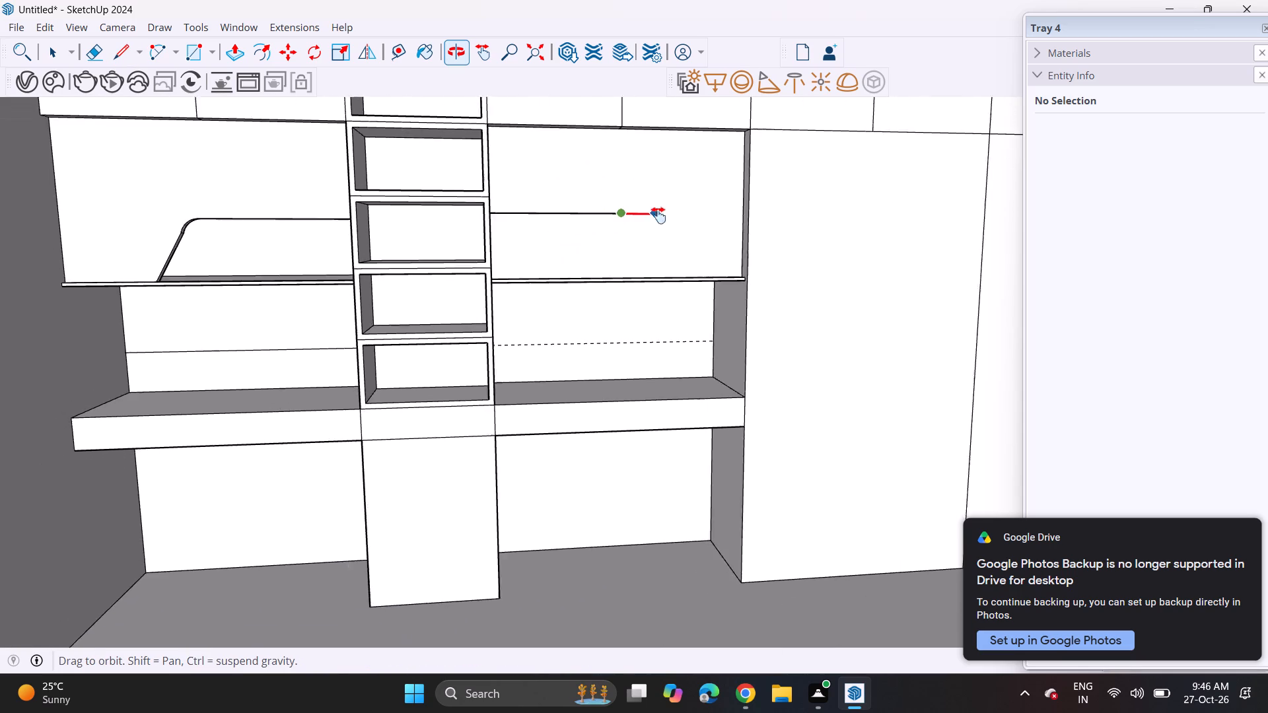
middle_click_drag(658, 215, 626, 222, "shift")
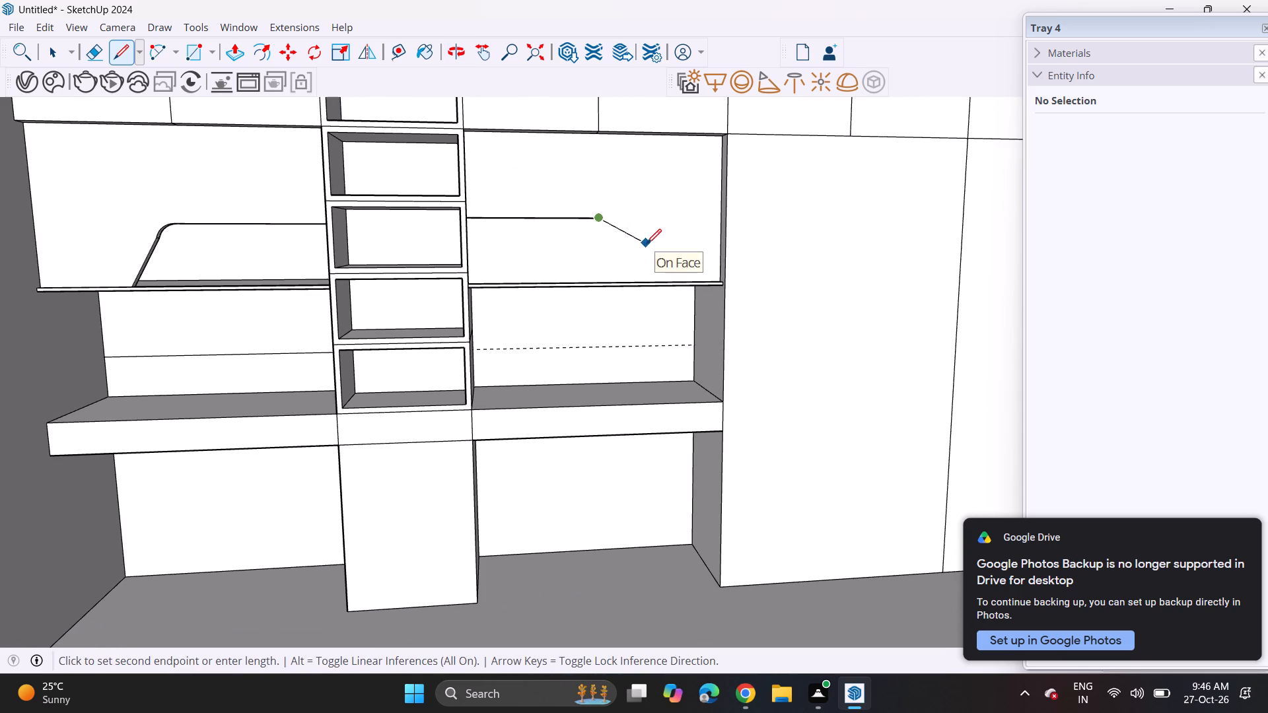
left_click(612, 220)
key("space")
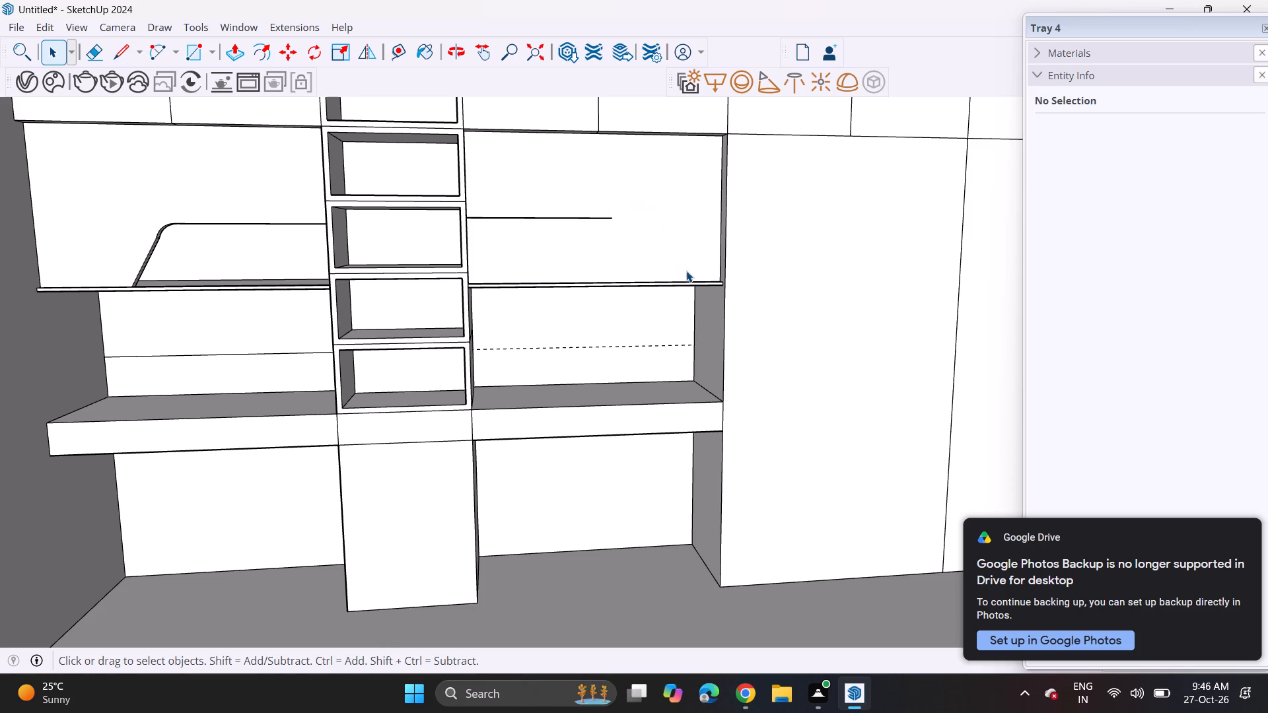
Draw a slanted line on the right front panel from its bottom edge up towards the horizontal line's free end.
left_click(131, 51)
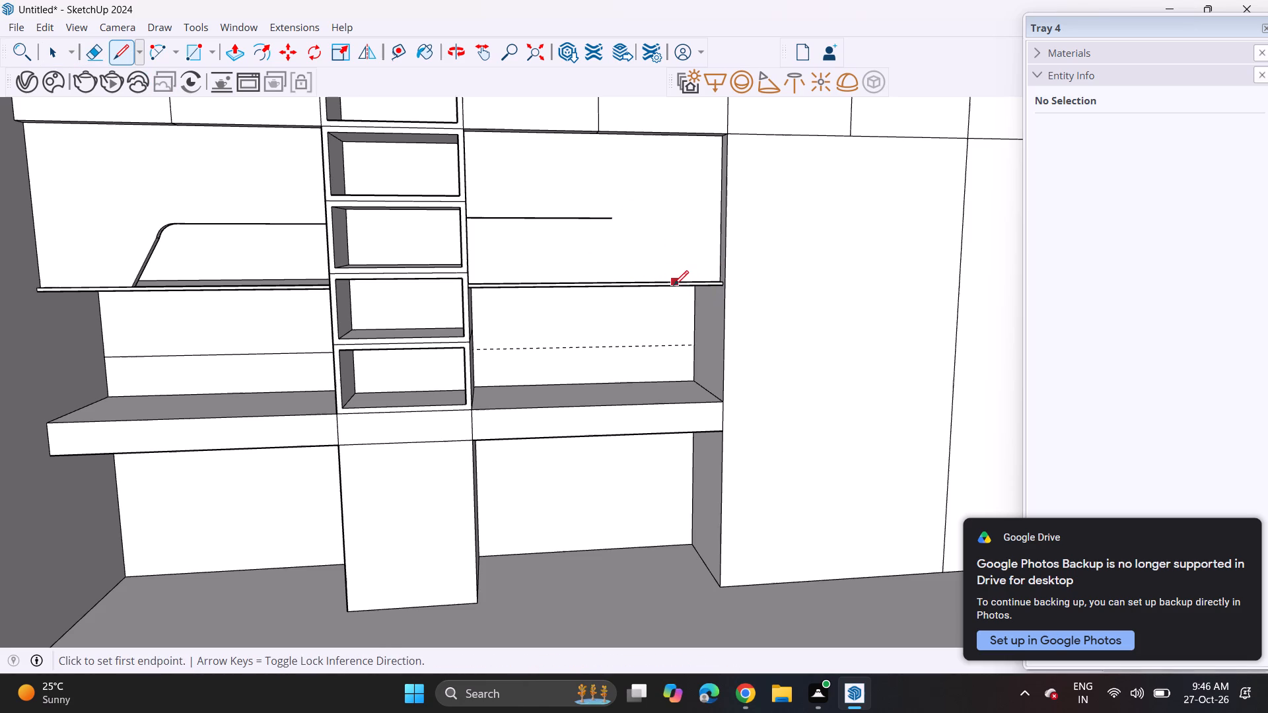
middle_click_drag(666, 278, 623, 290)
scroll(669, 289, "up", 4)
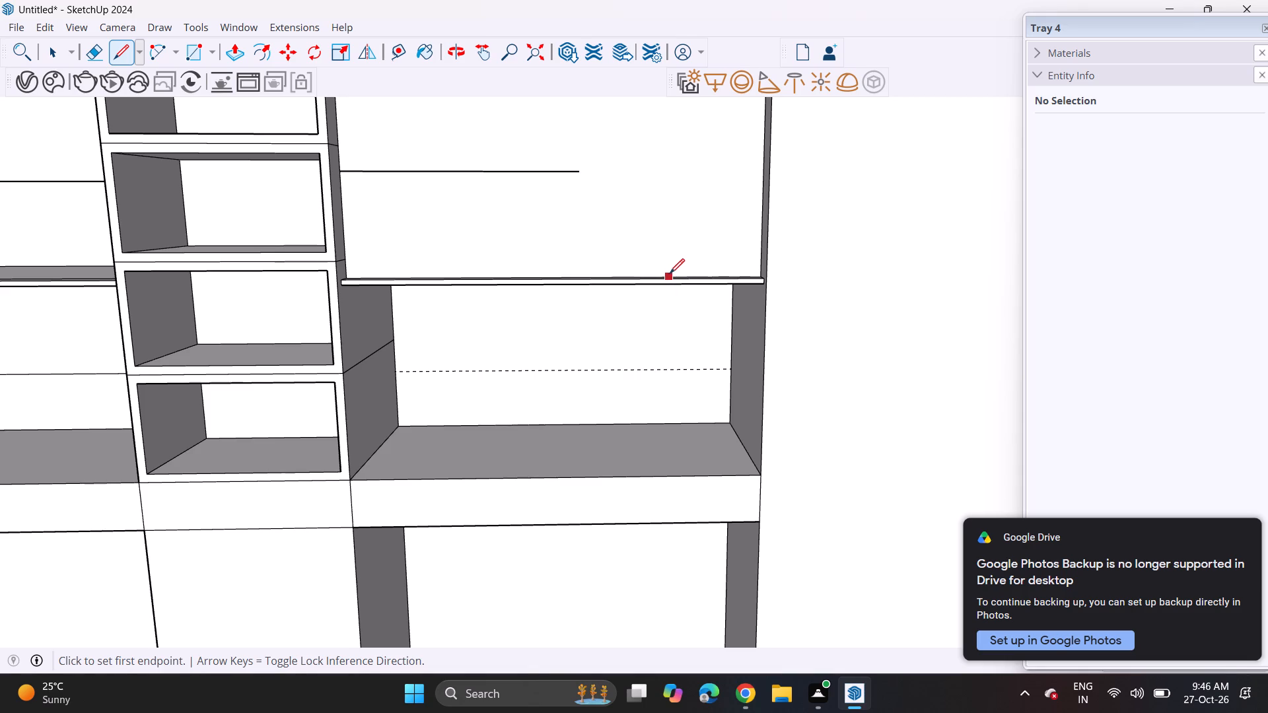
middle_click_drag(671, 279, 675, 305)
left_click(672, 275)
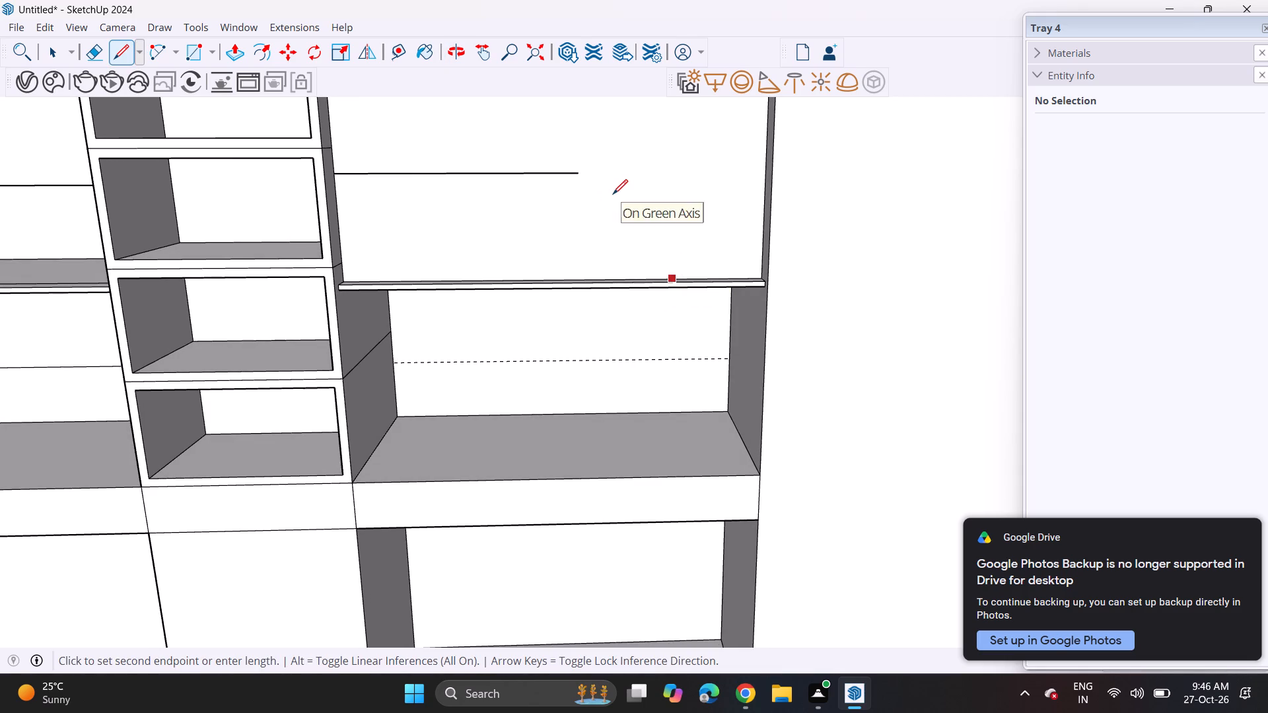
left_click(603, 197)
middle_click_drag(617, 203, 878, 199)
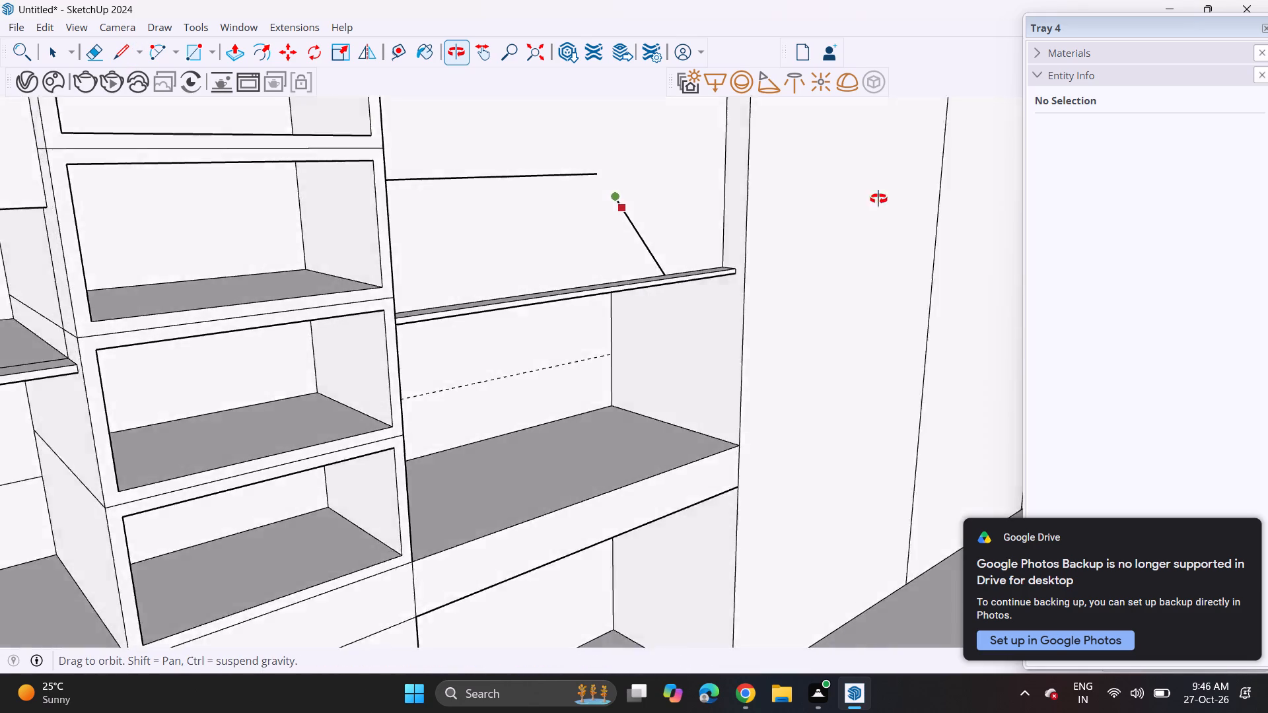
middle_click_drag(878, 199, 577, 178)
key("space")
Delete the short end segment of the horizontal line on the right front panel, nearest the slanted line.
scroll(575, 177, "down", 3)
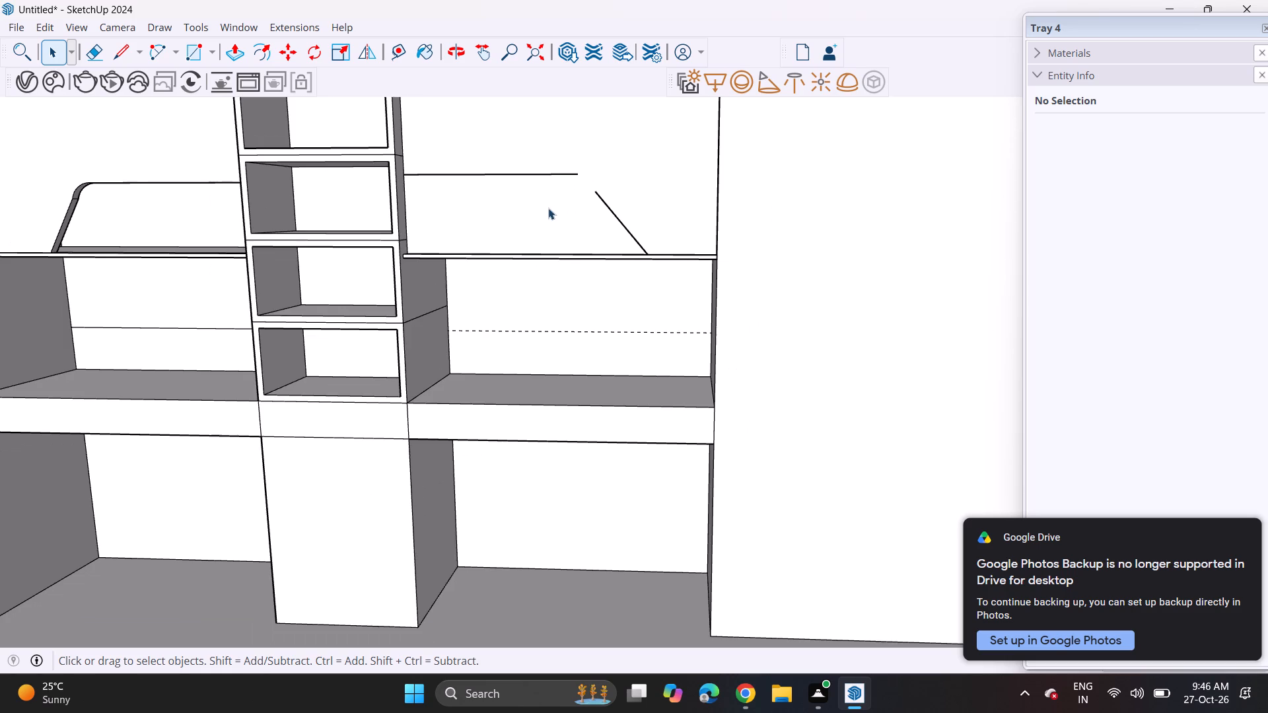
scroll(547, 213, "down", 3)
middle_click_drag(538, 213, 529, 269, "shift")
middle_click_drag(542, 257, 614, 241)
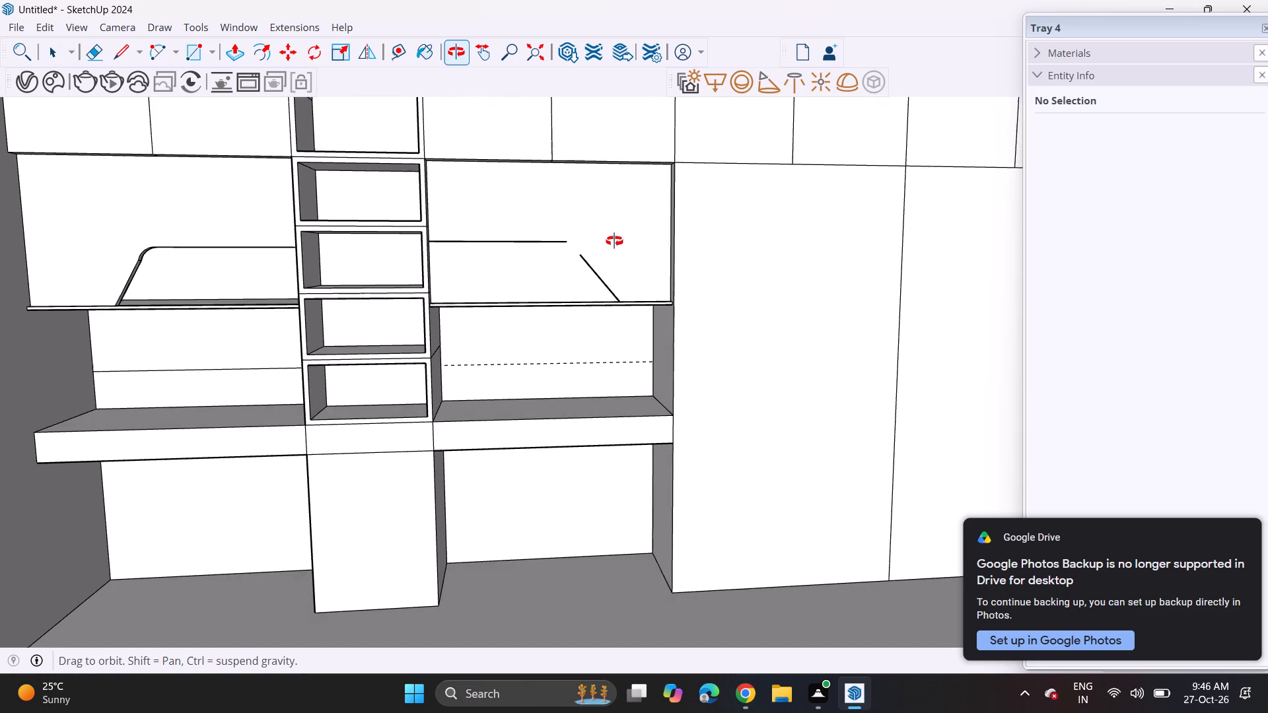
middle_click_drag(614, 241, 610, 243)
scroll(564, 236, "up", 2)
scroll(556, 239, "down", 1)
scroll(555, 239, "up", 2)
left_click(553, 243)
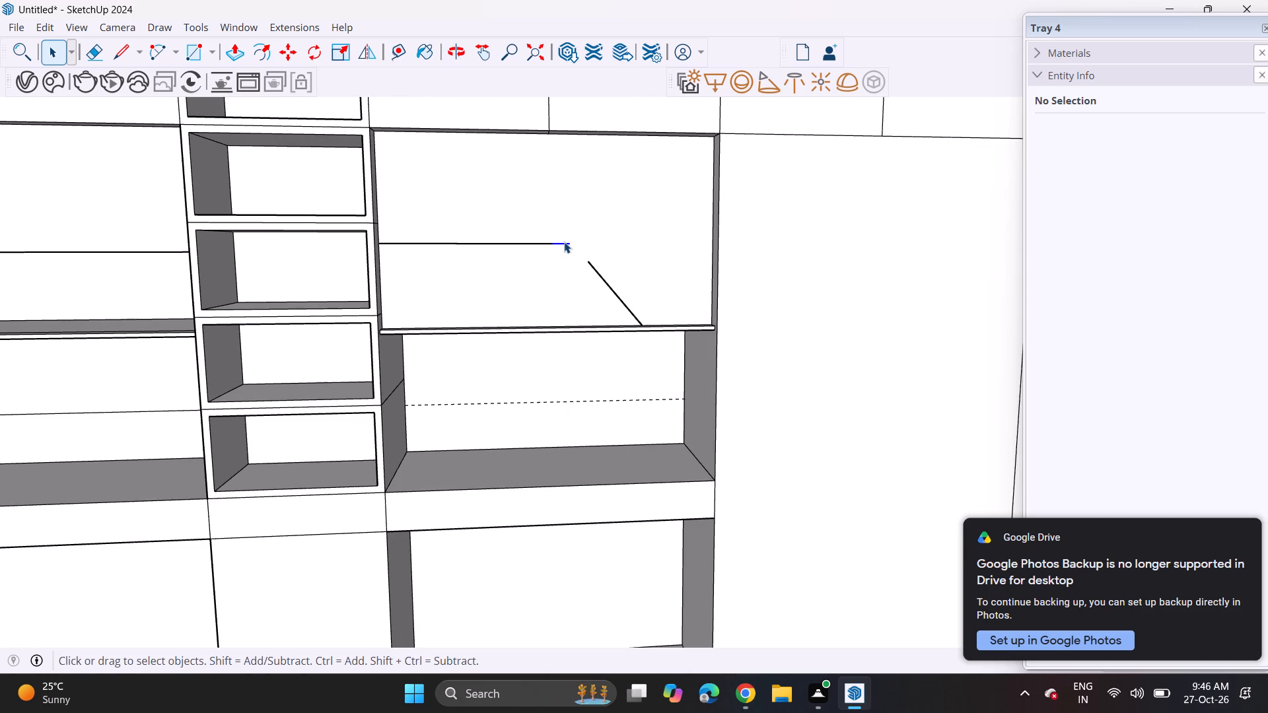
key("Delete")
Join the horizontal and slanted lines on the right front panel with an arc, forming a rounded corner.
left_click(143, 50)
left_click(158, 51)
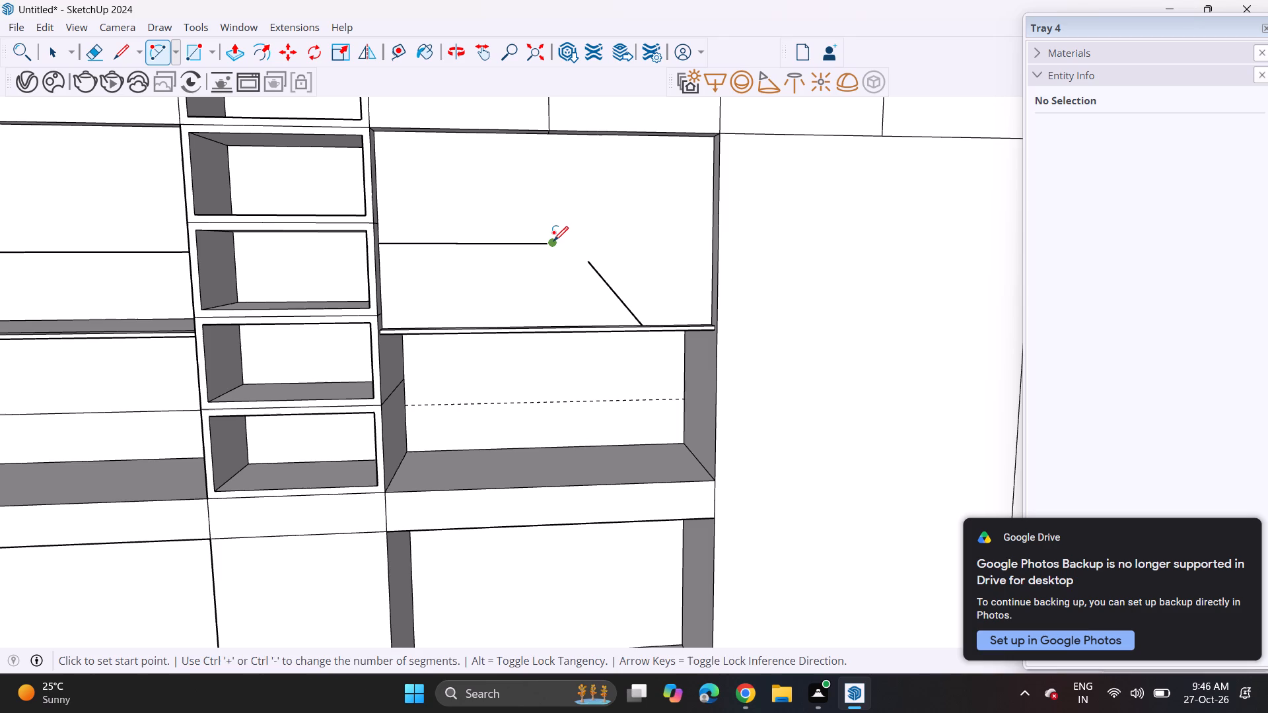
left_click(553, 241)
left_click(584, 265)
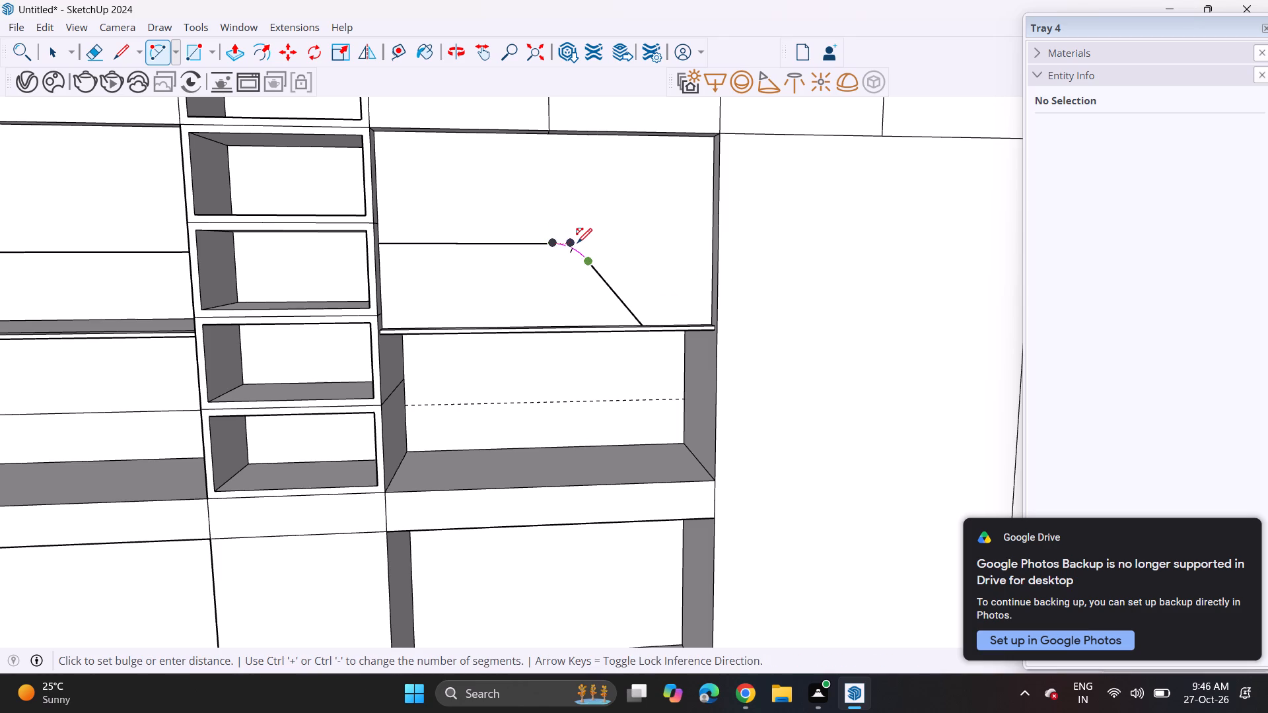
left_click(577, 243)
scroll(534, 186, "down", 2)
scroll(534, 192, "up", 3)
scroll(534, 193, "down", 6)
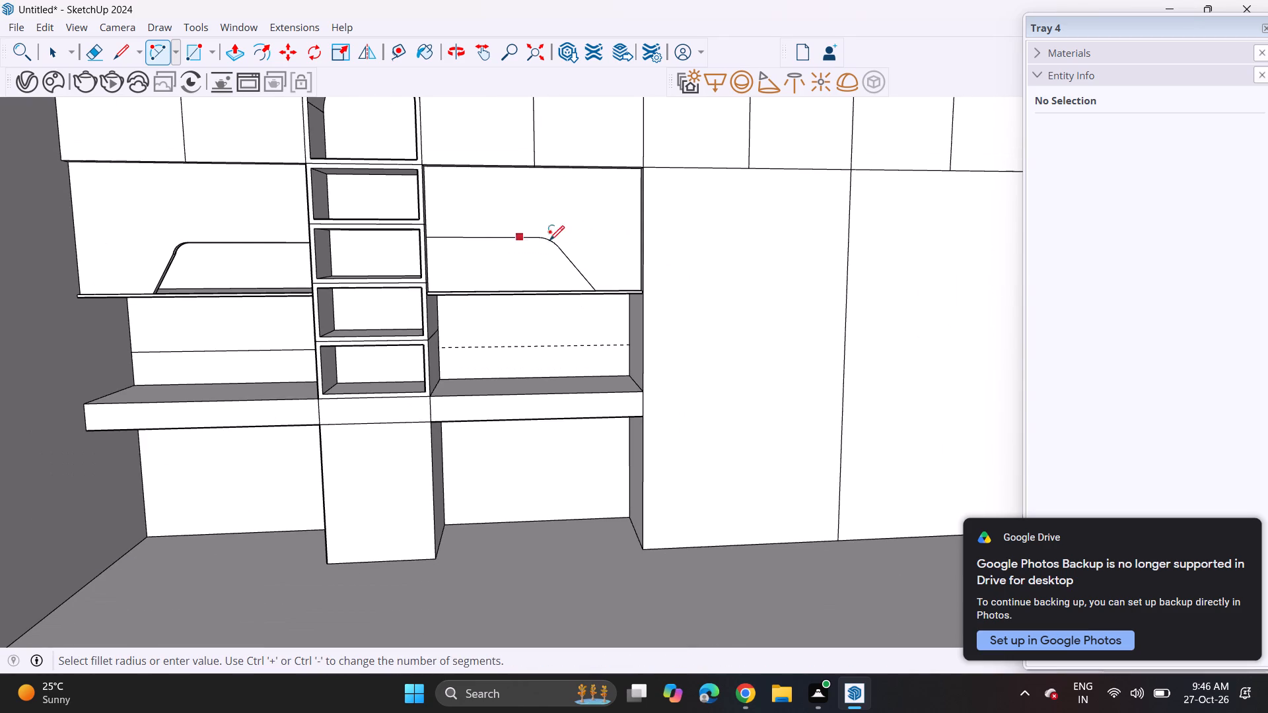
Examine the left panel's rounded opening corner in comparison with the new outline on the right panel.
middle_click_drag(507, 213, 637, 220, "shift")
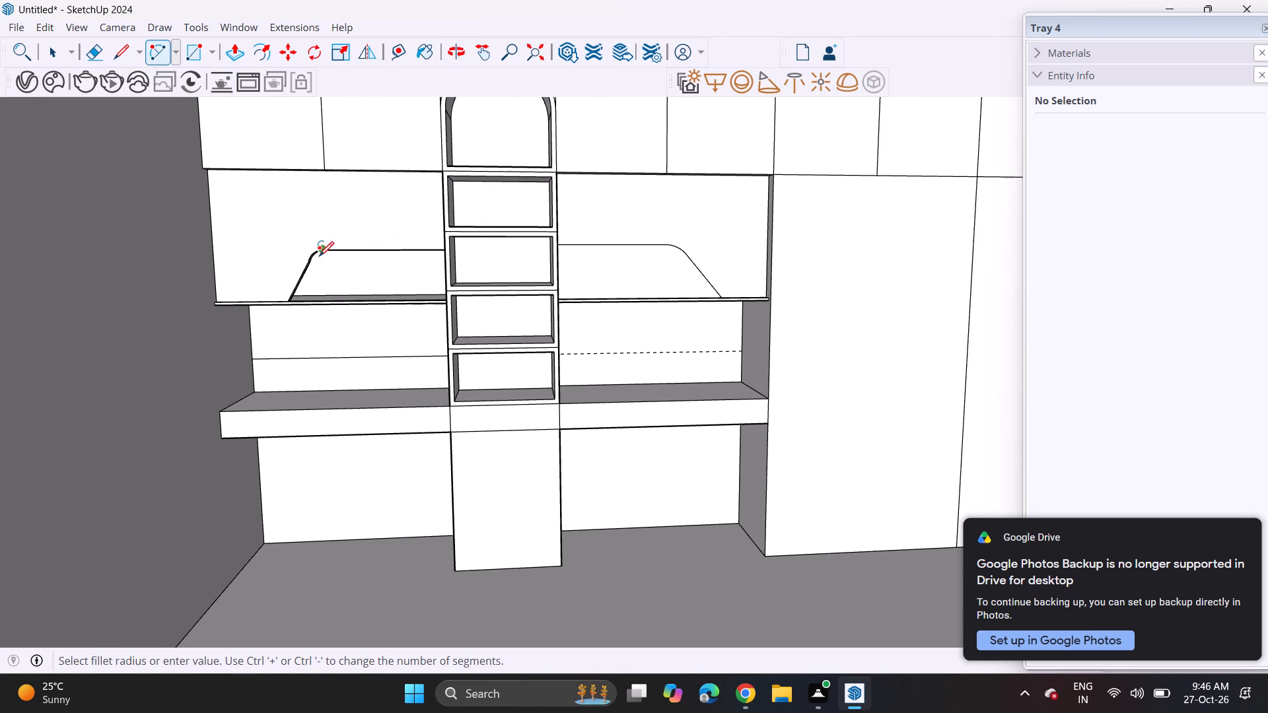
scroll(309, 257, "up", 7)
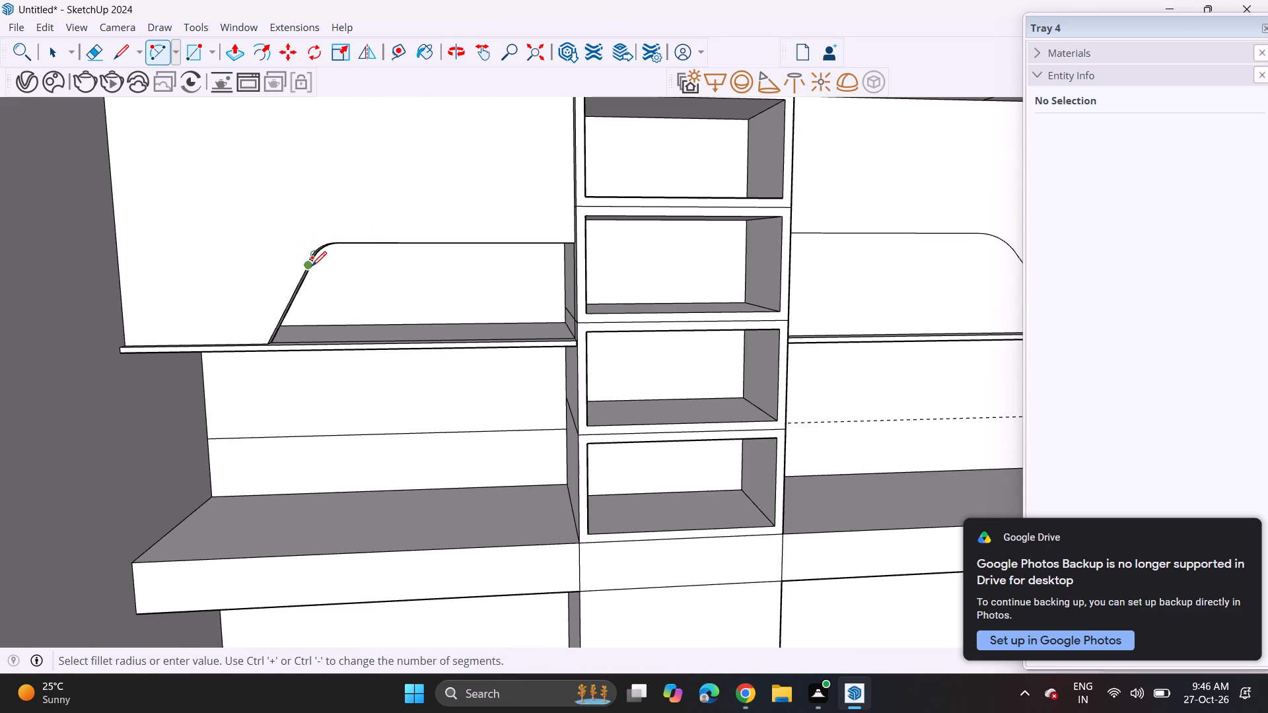
scroll(312, 266, "up", 4)
scroll(265, 274, "down", 4)
scroll(265, 274, "up", 1)
scroll(265, 278, "down", 2)
scroll(267, 282, "up", 3)
scroll(268, 283, "down", 3)
scroll(275, 287, "up", 1)
scroll(285, 285, "down", 1)
scroll(286, 287, "up", 2)
scroll(289, 287, "down", 1)
Push the outlined face back through the right front panel's thickness to cut the rounded-corner opening.
middle_click_drag(668, 211, 458, 248)
scroll(463, 238, "down", 2)
scroll(463, 244, "up", 2)
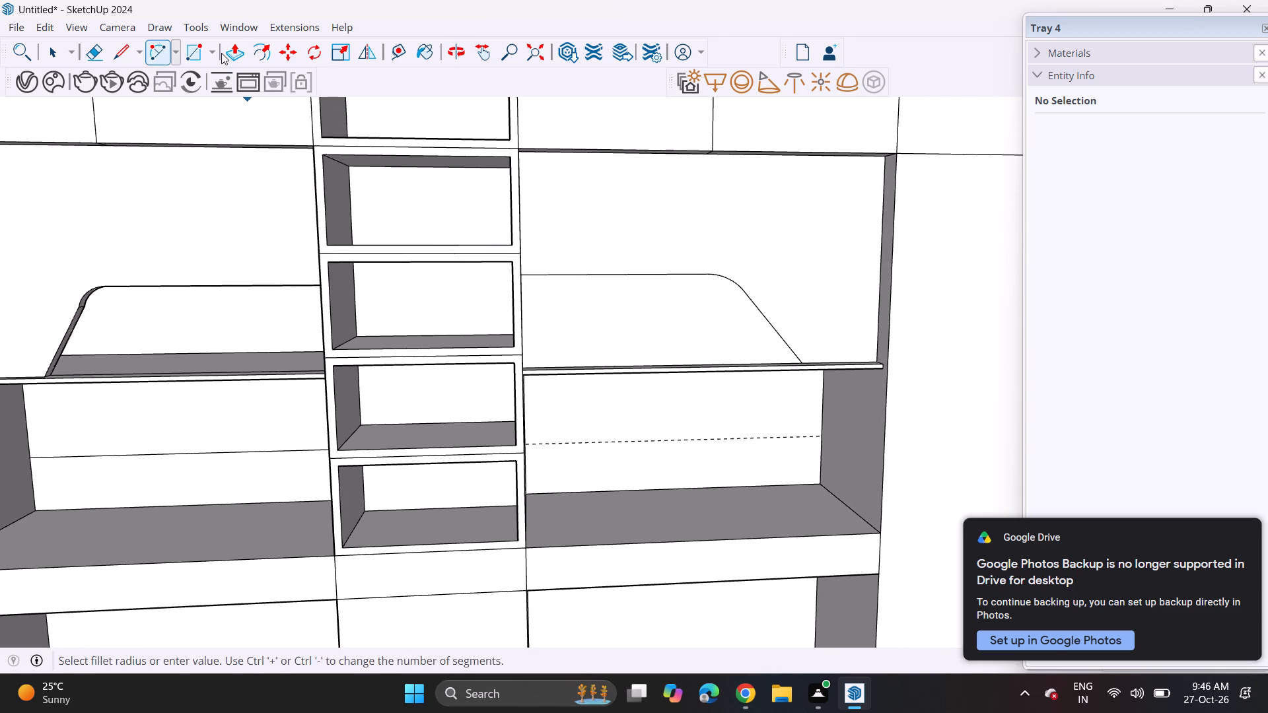
left_click(234, 53)
left_click(625, 330)
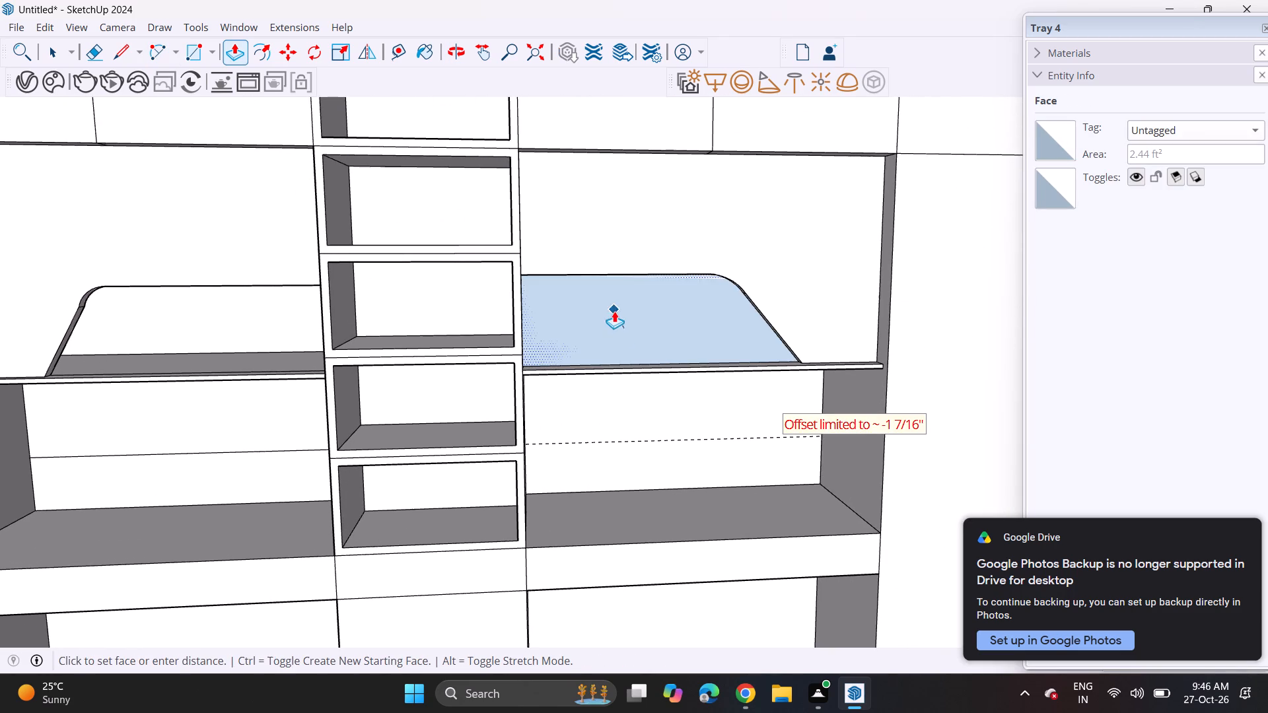
left_click(614, 311)
scroll(684, 274, "down", 4)
scroll(686, 295, "up", 1)
scroll(687, 300, "down", 3)
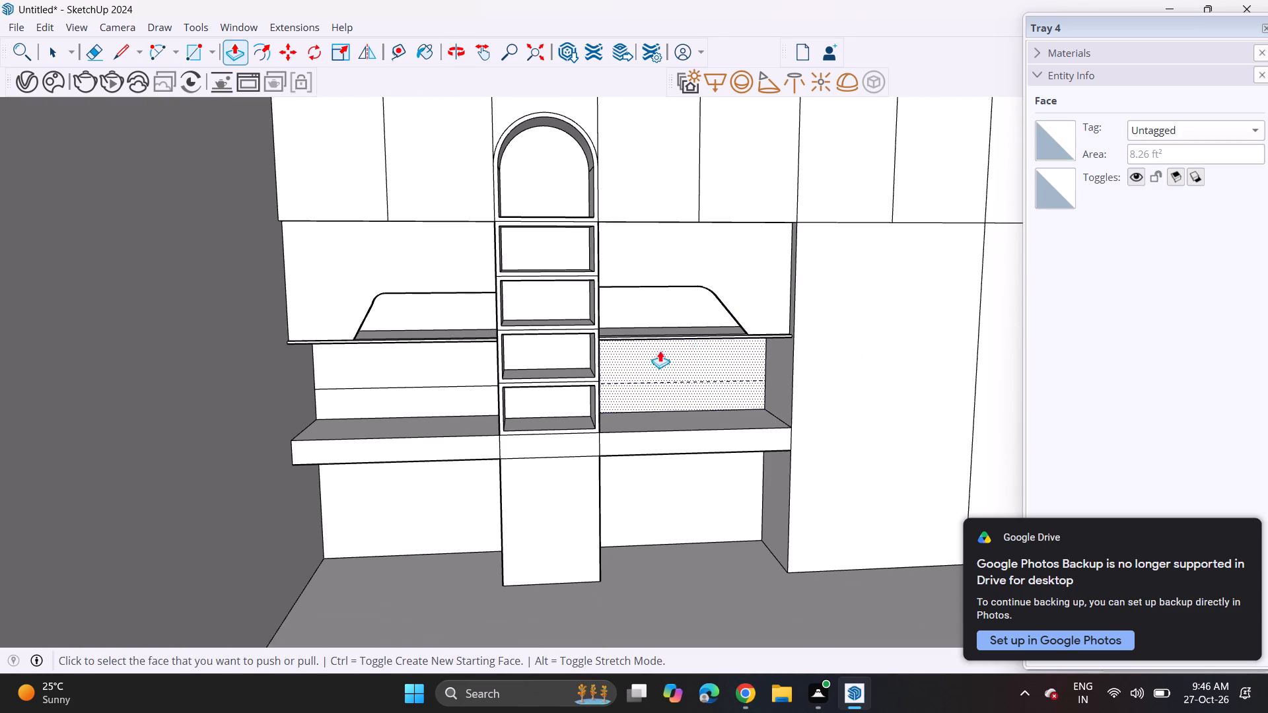
Erase the edges of the left front panel's rounded-corner opening, removing the panel's faces.
middle_click(450, 337)
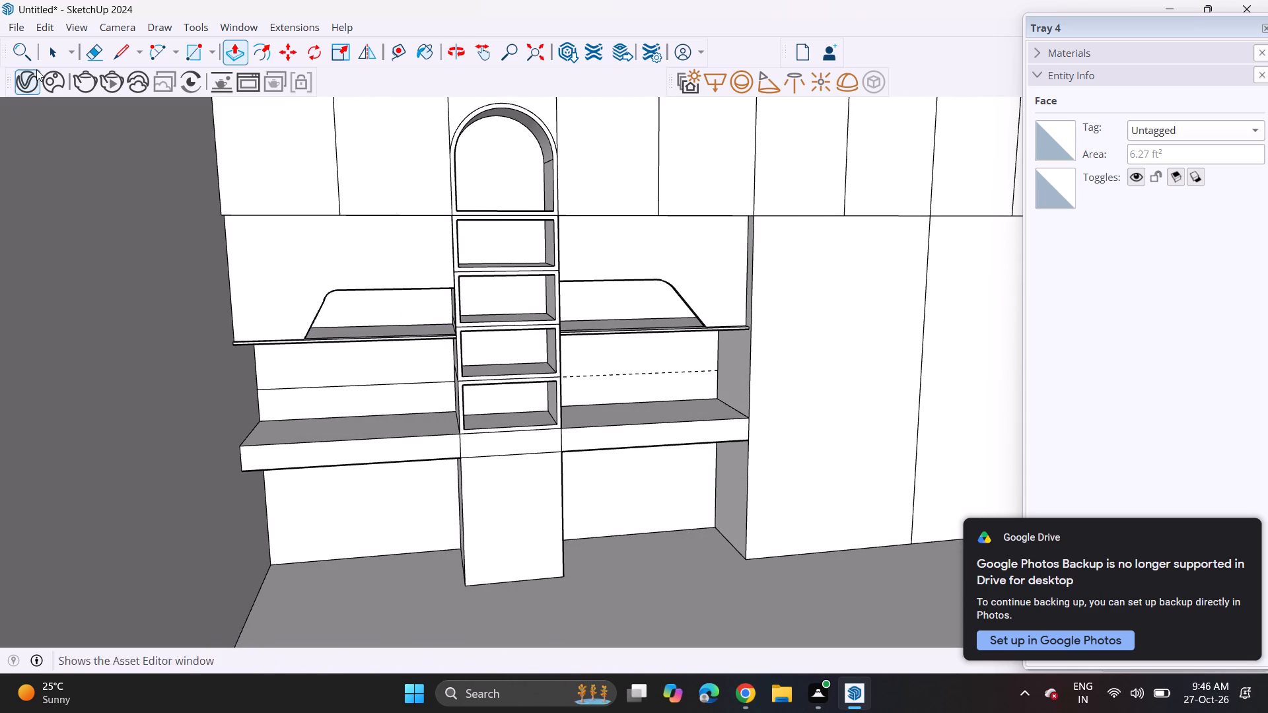
left_click(90, 48)
left_click(337, 290)
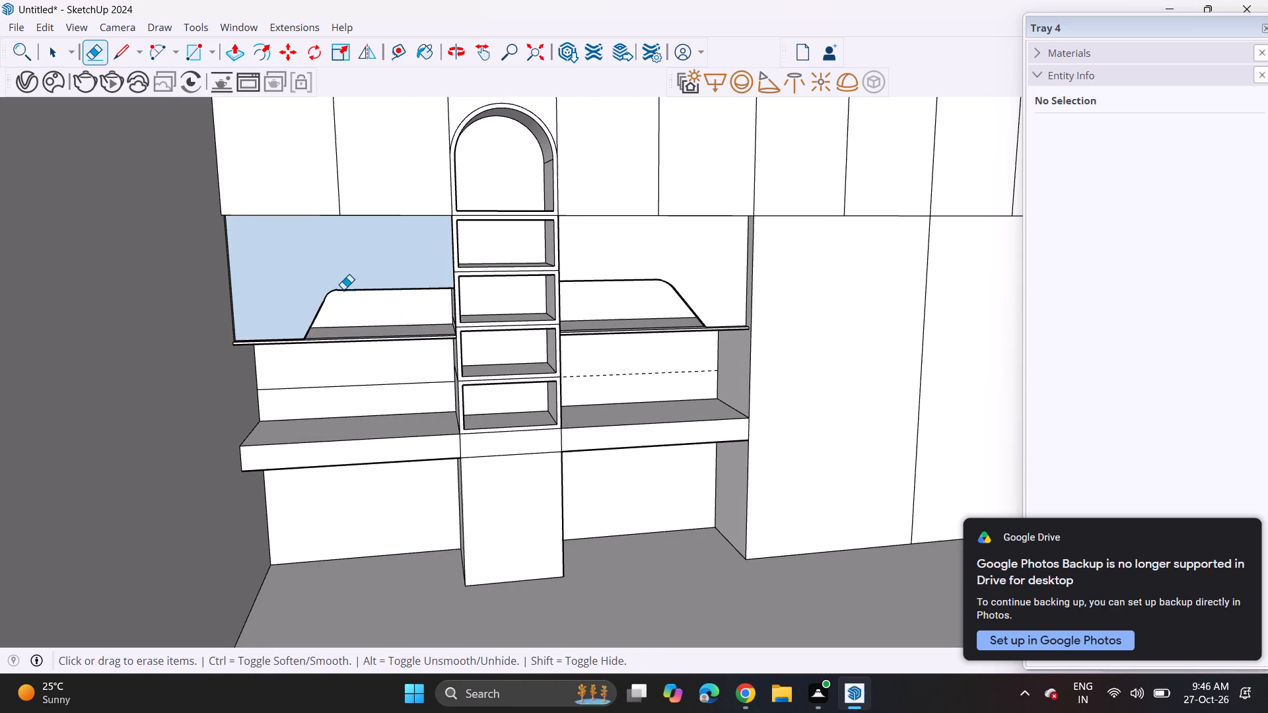
left_click(343, 289)
left_click_drag(335, 292, 336, 302)
left_click_drag(318, 301, 327, 309)
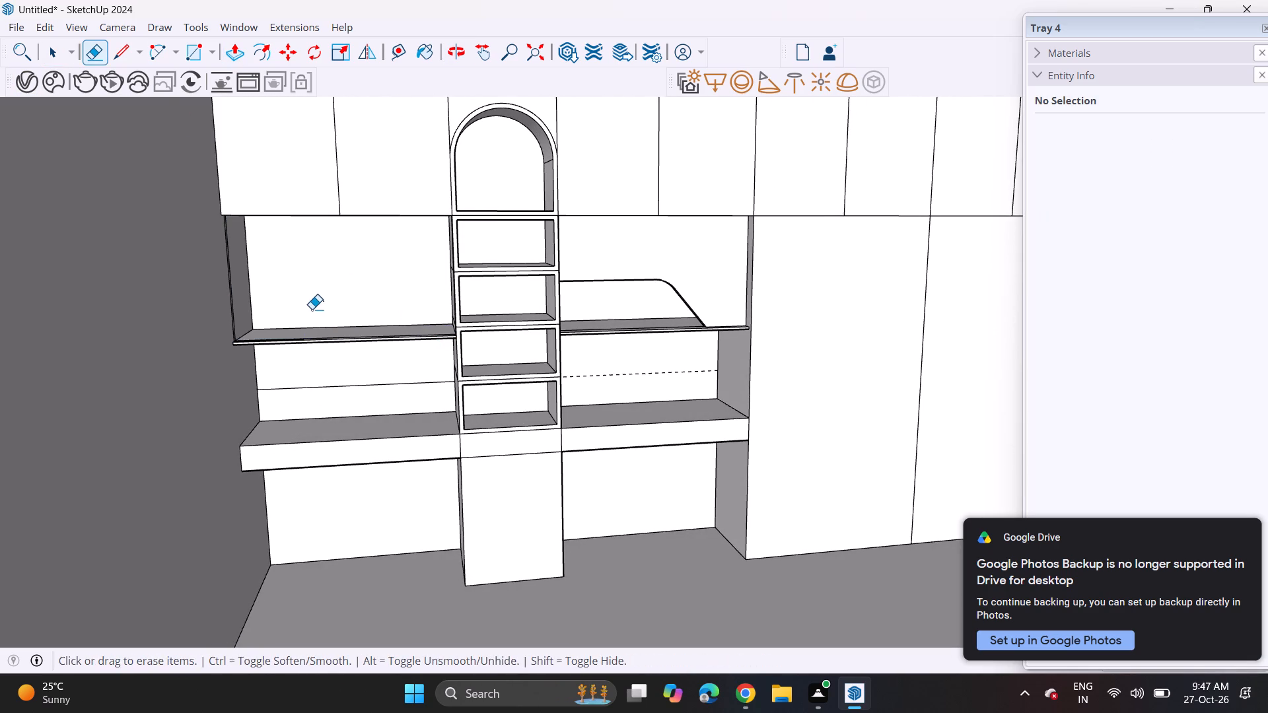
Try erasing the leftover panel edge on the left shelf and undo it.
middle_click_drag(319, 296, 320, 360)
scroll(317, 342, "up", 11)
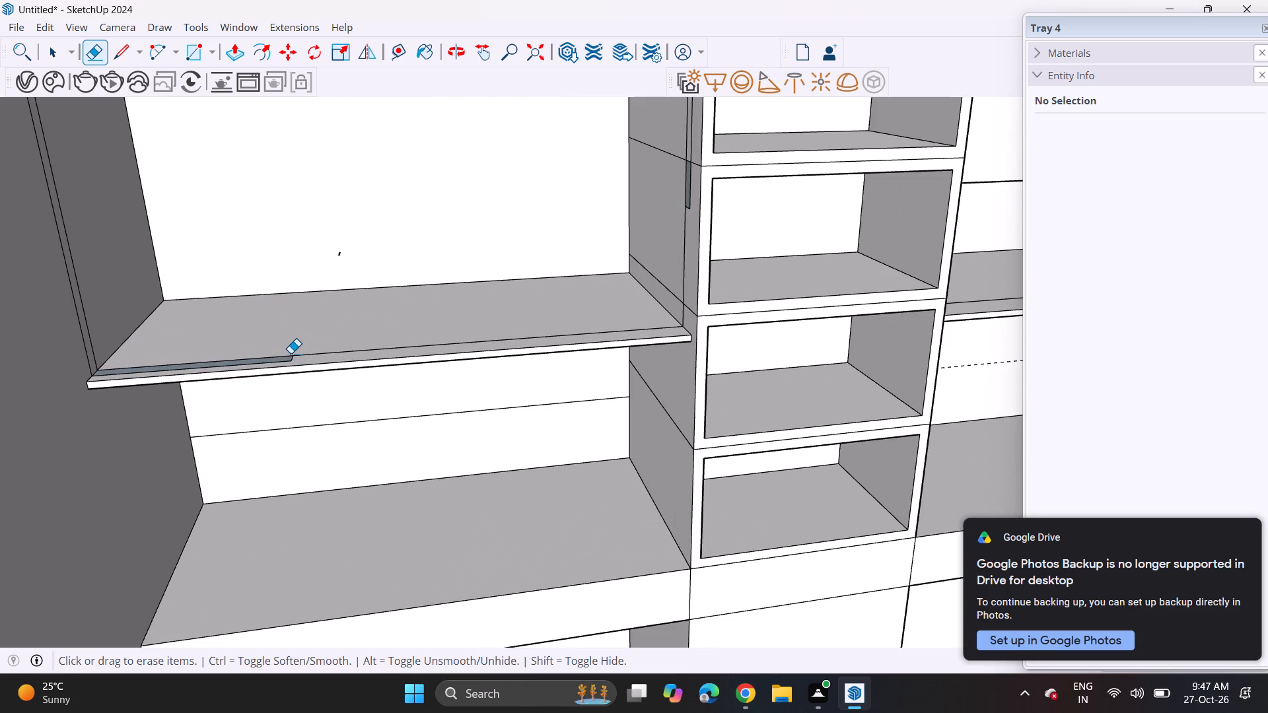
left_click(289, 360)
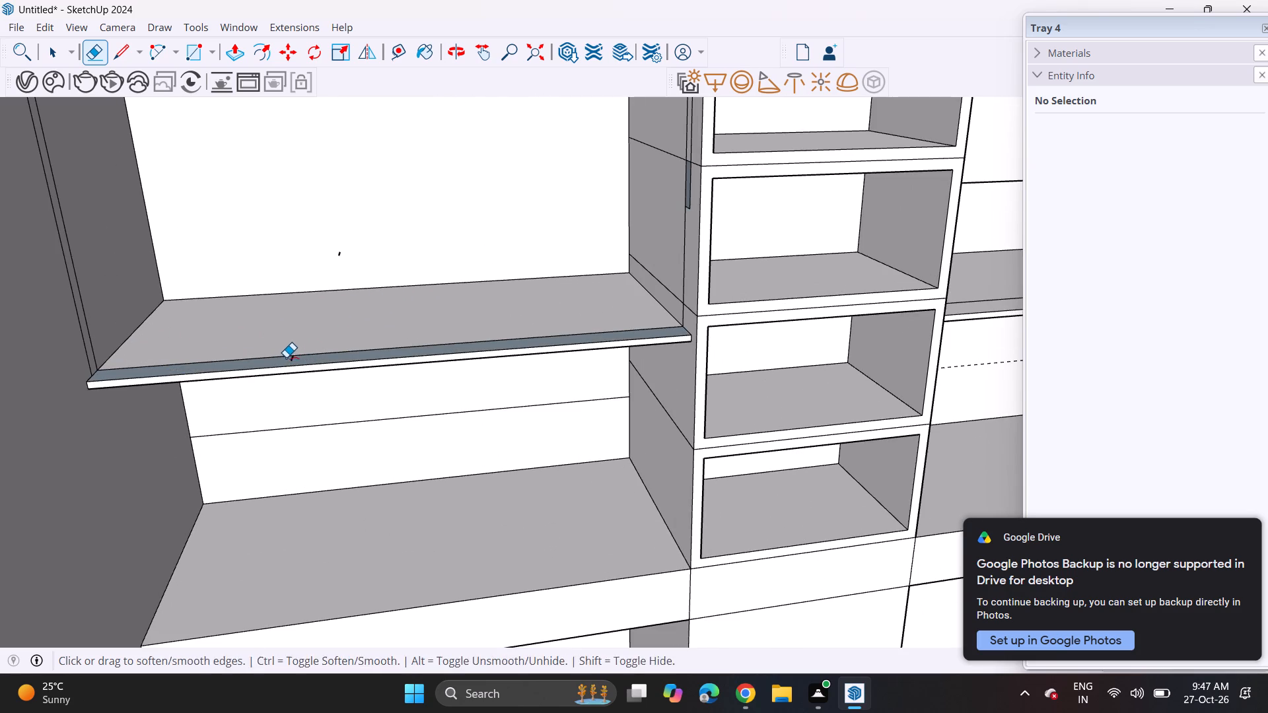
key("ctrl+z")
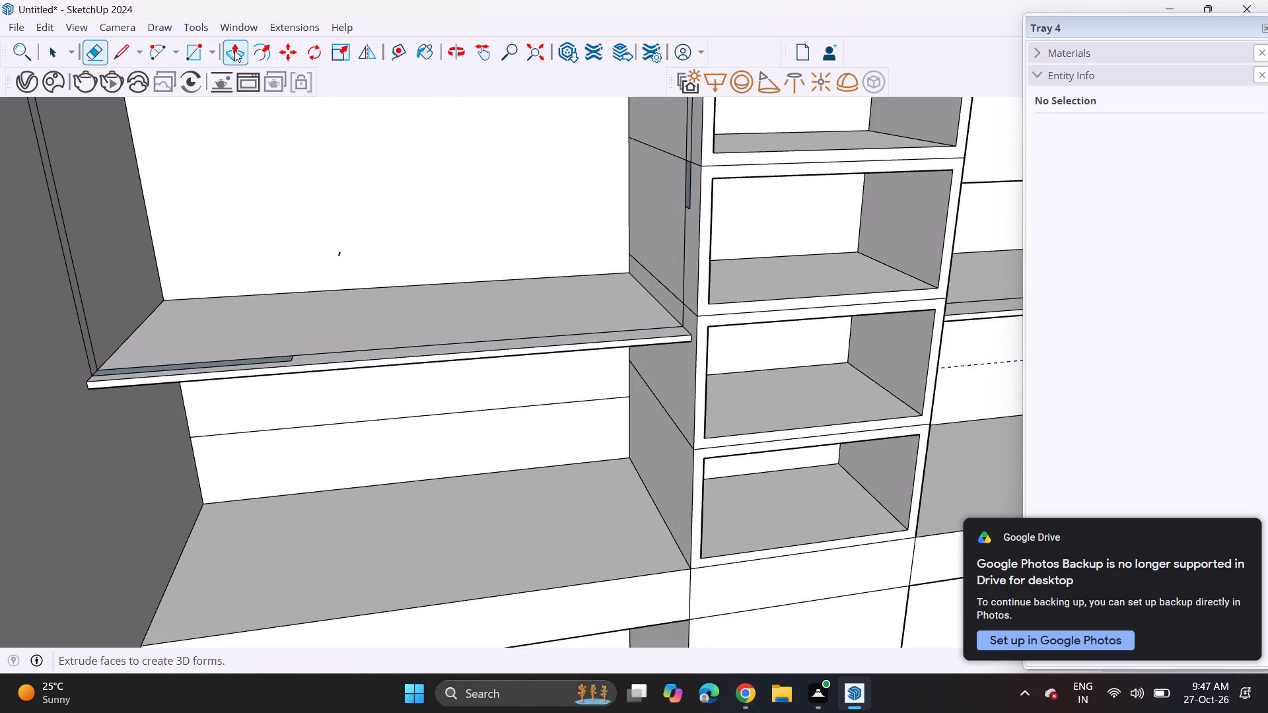
Pull the thin strip on the left bay's side wall across to the shelf tower to rebuild a solid front panel.
left_click(234, 50)
left_click(87, 327)
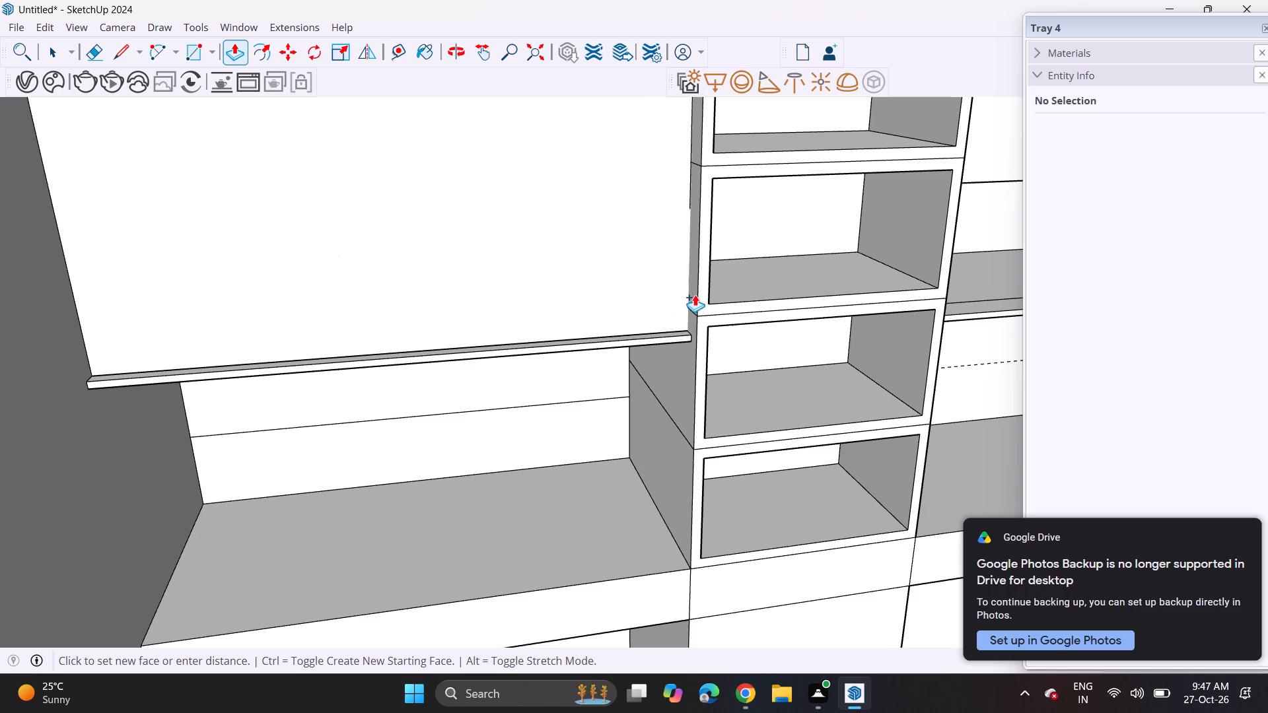
left_click(697, 300)
middle_click_drag(585, 329, 530, 252)
scroll(524, 244, "up", 1)
scroll(489, 224, "down", 7)
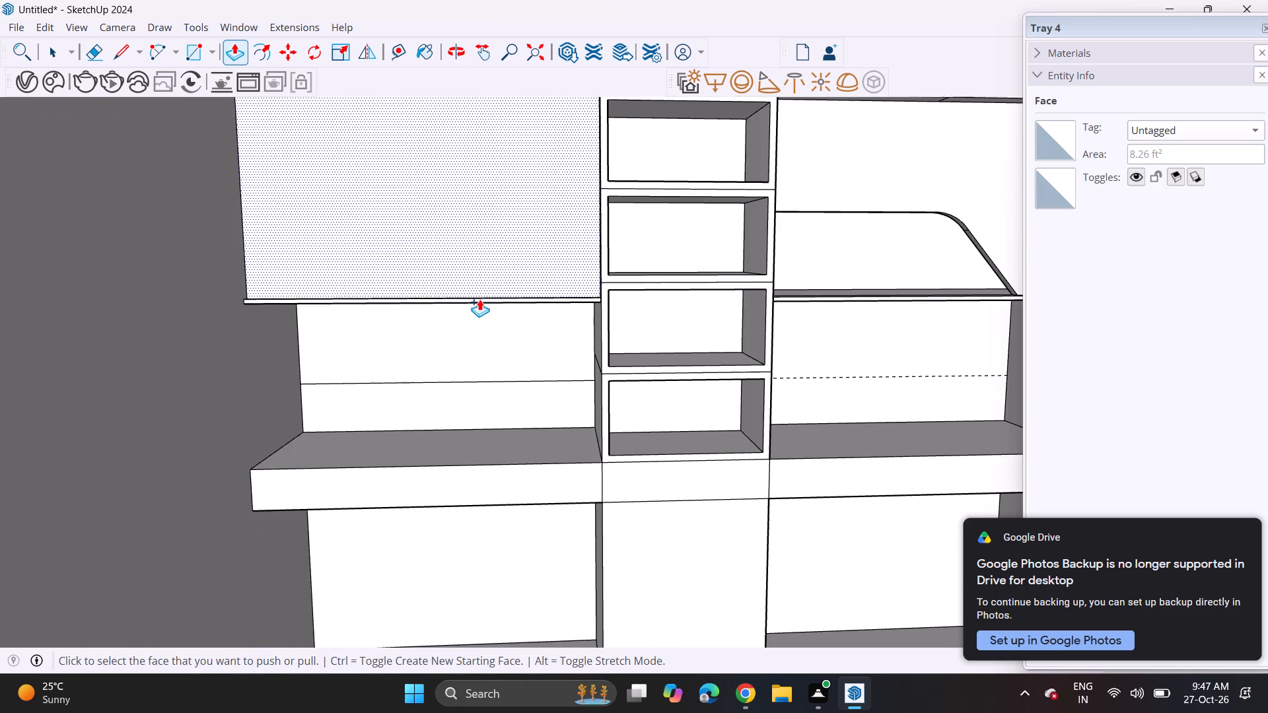
scroll(471, 301, "down", 6)
middle_click_drag(555, 310, 503, 350)
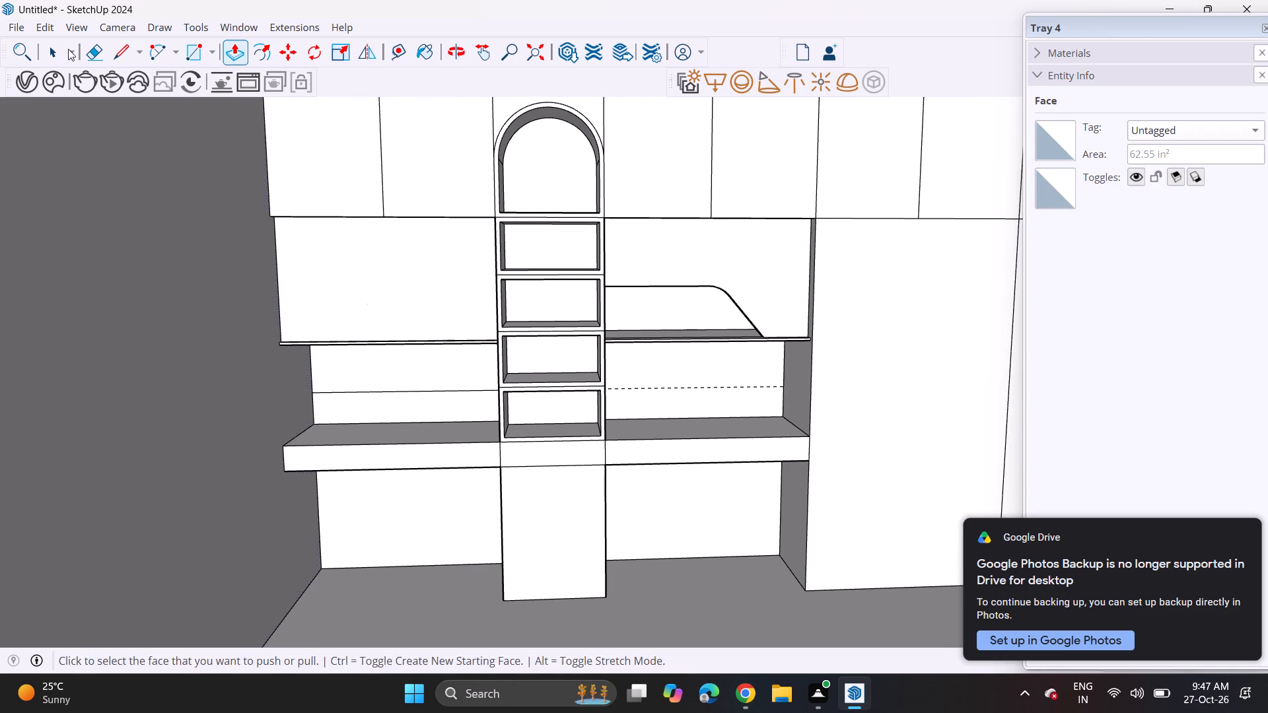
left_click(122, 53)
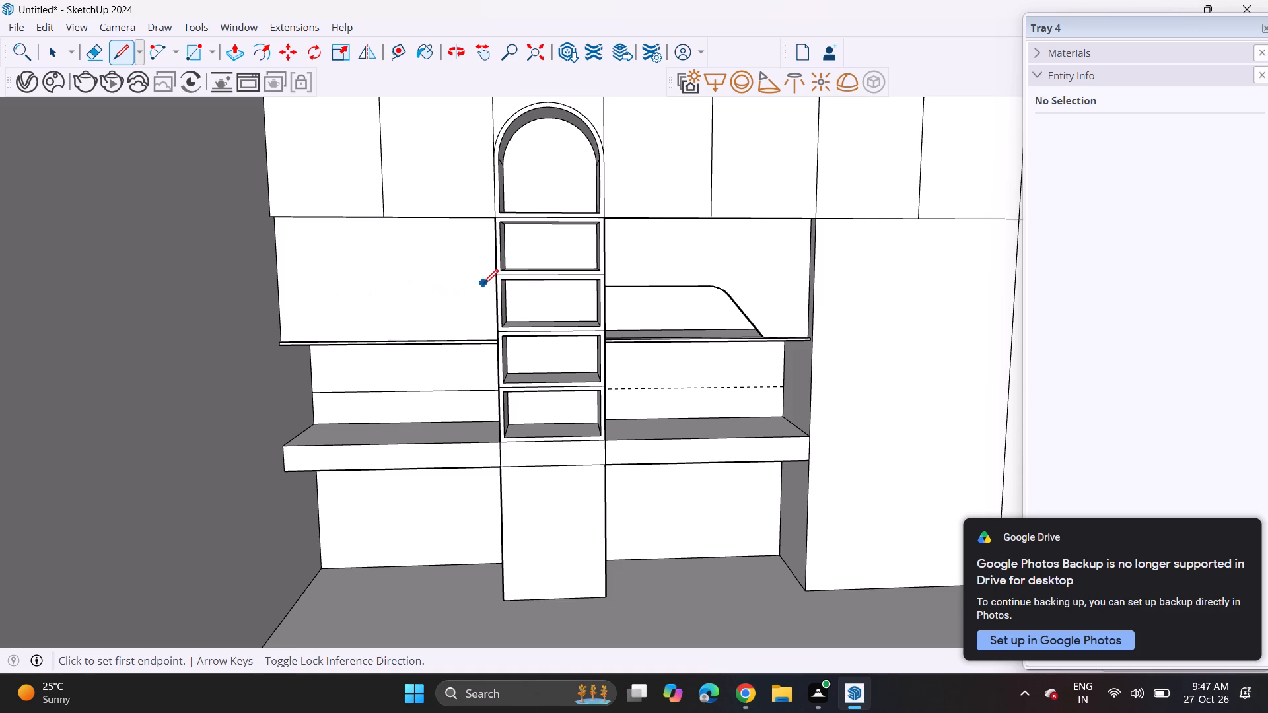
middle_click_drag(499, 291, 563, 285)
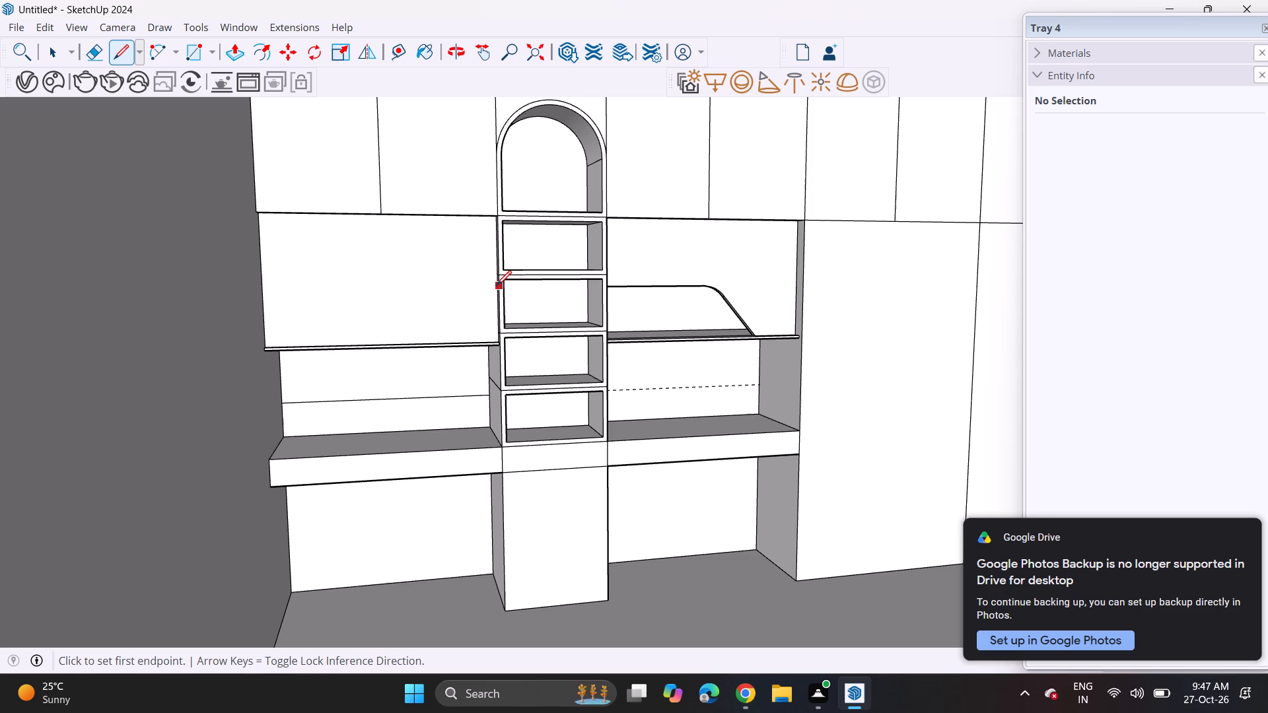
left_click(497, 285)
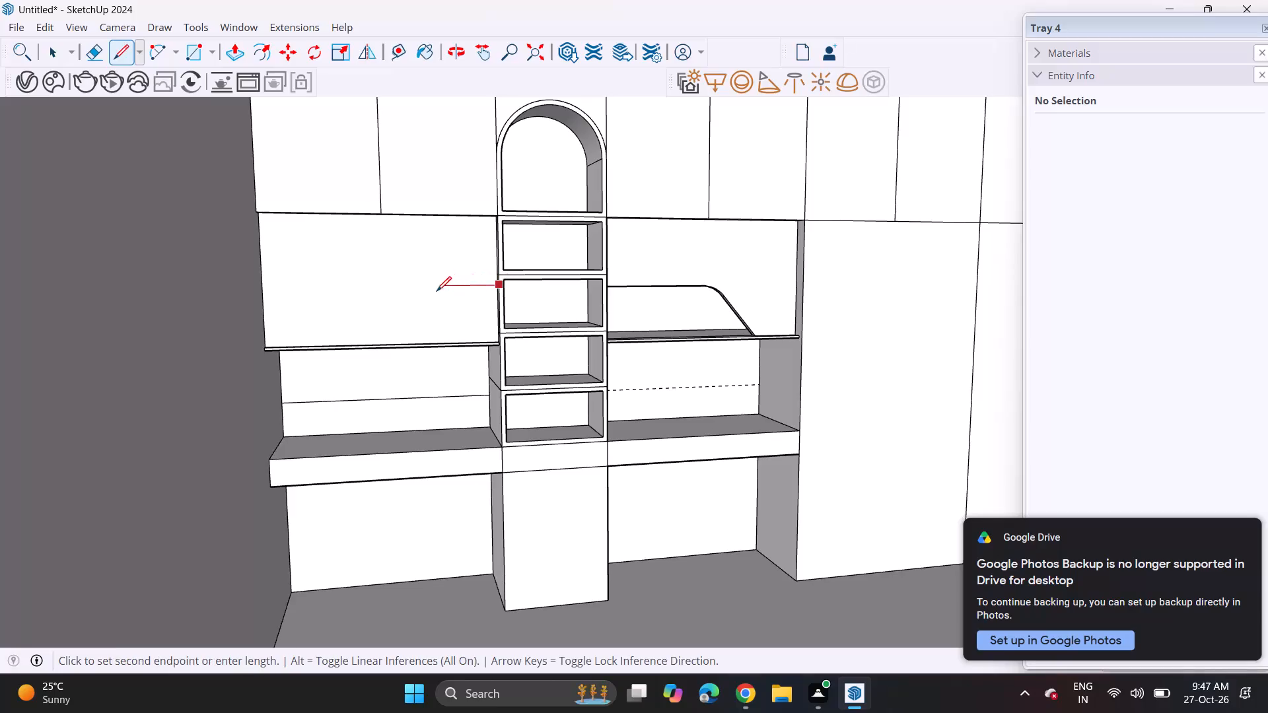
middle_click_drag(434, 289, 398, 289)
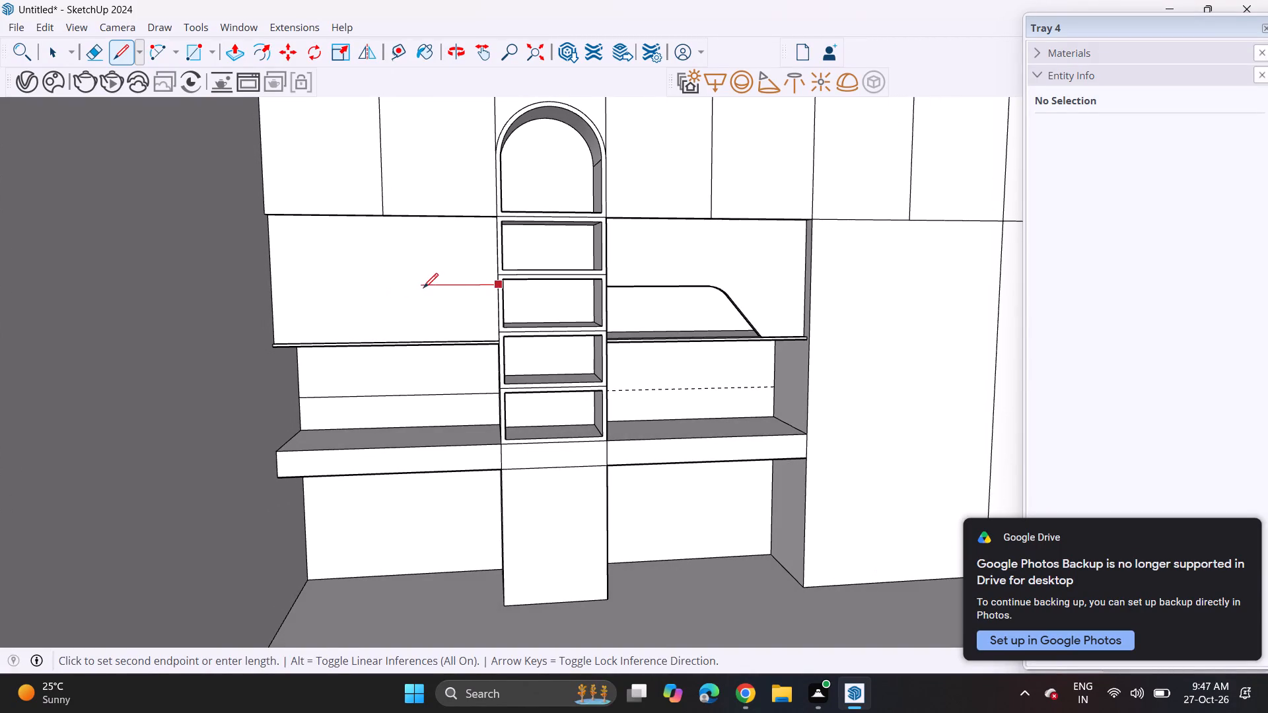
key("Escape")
Draw a horizontal line across the left front panel from its shelf-tower edge, level with the right opening's top edge.
scroll(474, 281, "up", 10)
middle_click_drag(499, 295, 589, 284)
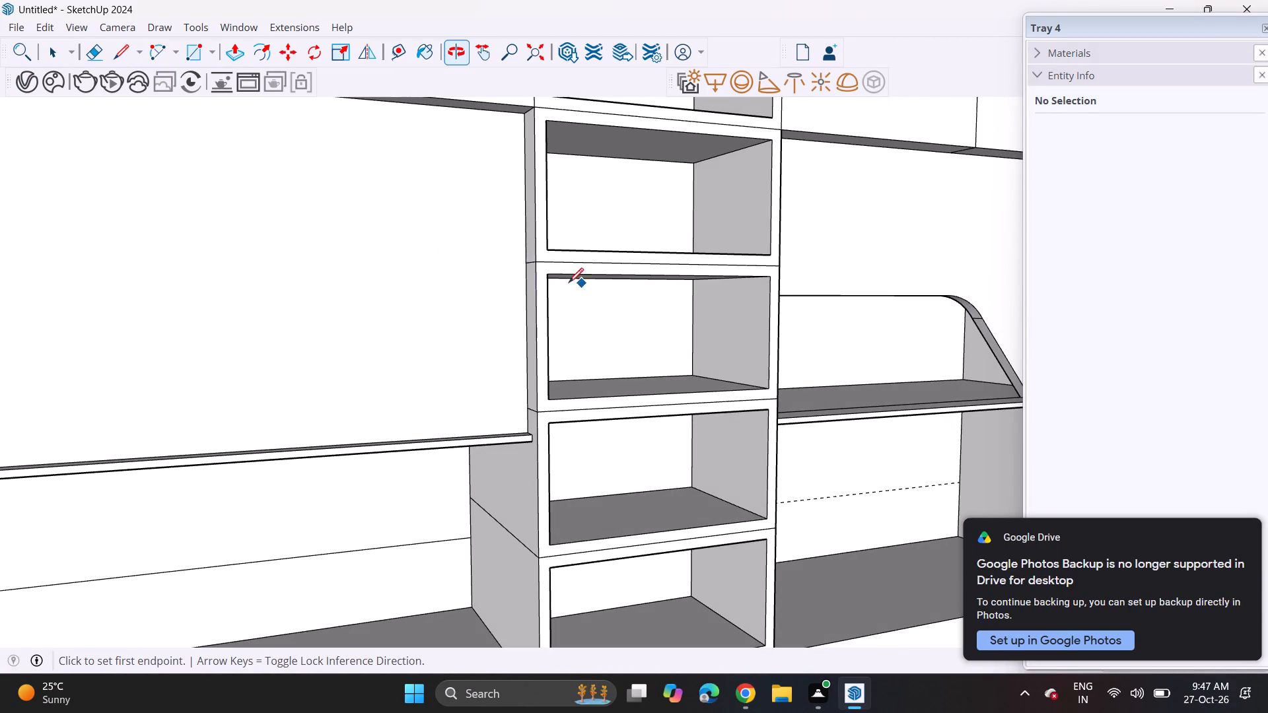
left_click(530, 295)
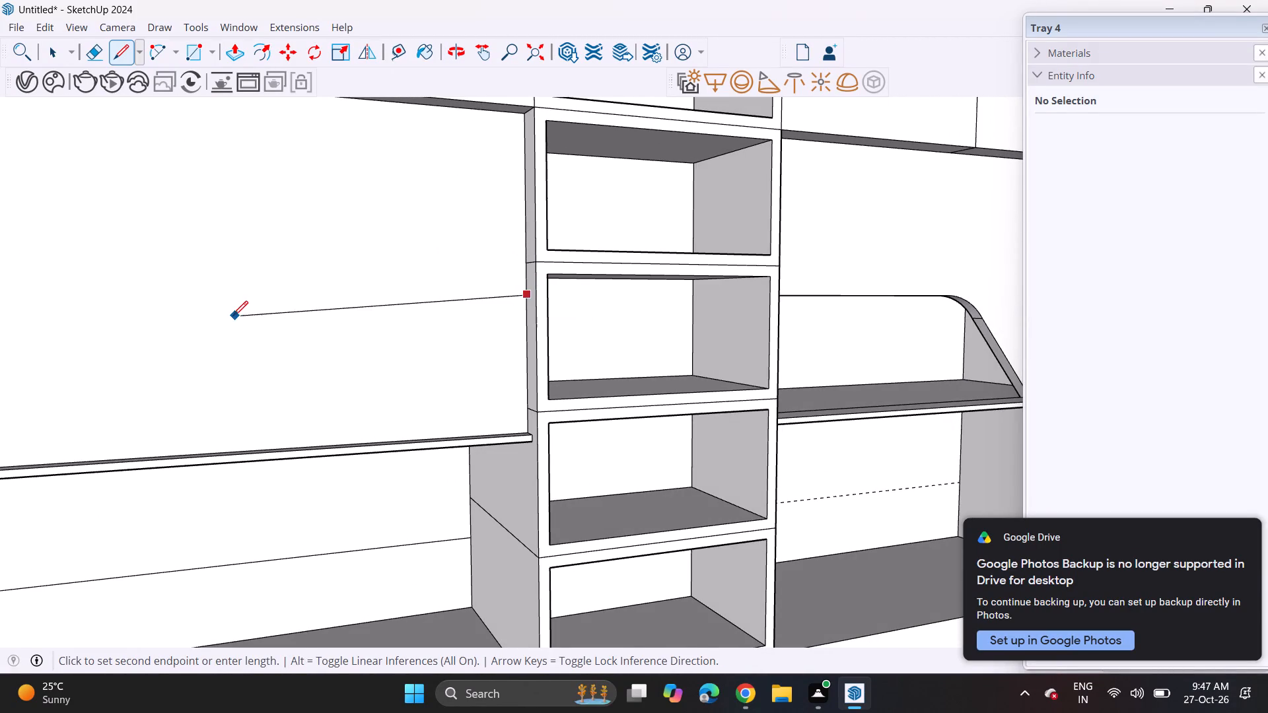
scroll(230, 314, "down", 5)
middle_click_drag(207, 313, 105, 301)
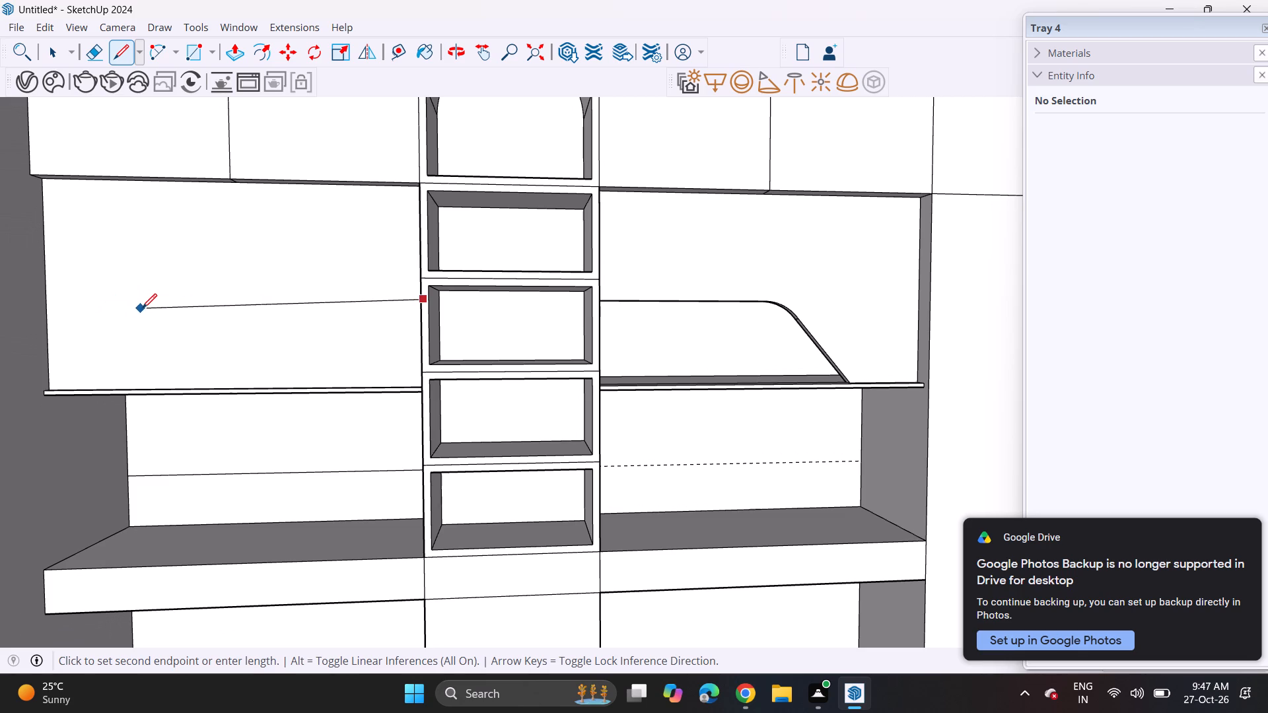
left_click(207, 301)
key("space")
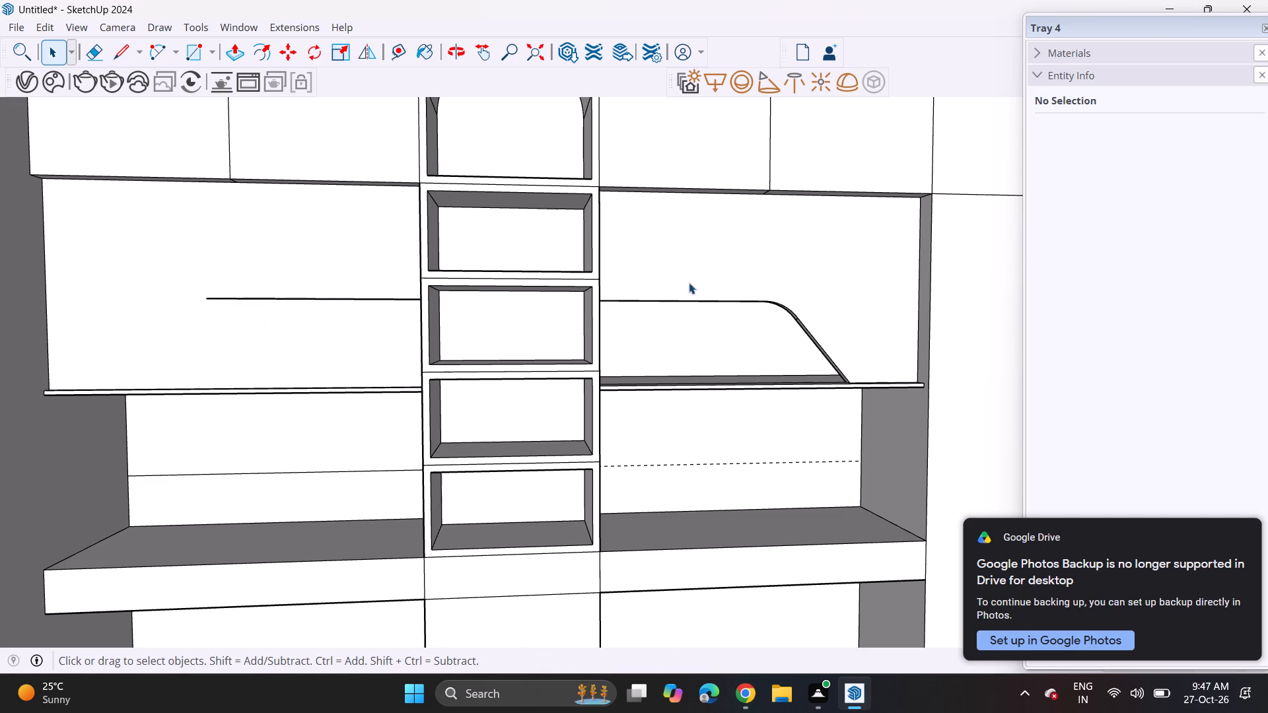
Copy the right opening's top edge onto the left panel's horizontal line, with its end at the shelf-tower edge.
left_click(708, 300)
middle_click_drag(703, 298, 663, 310)
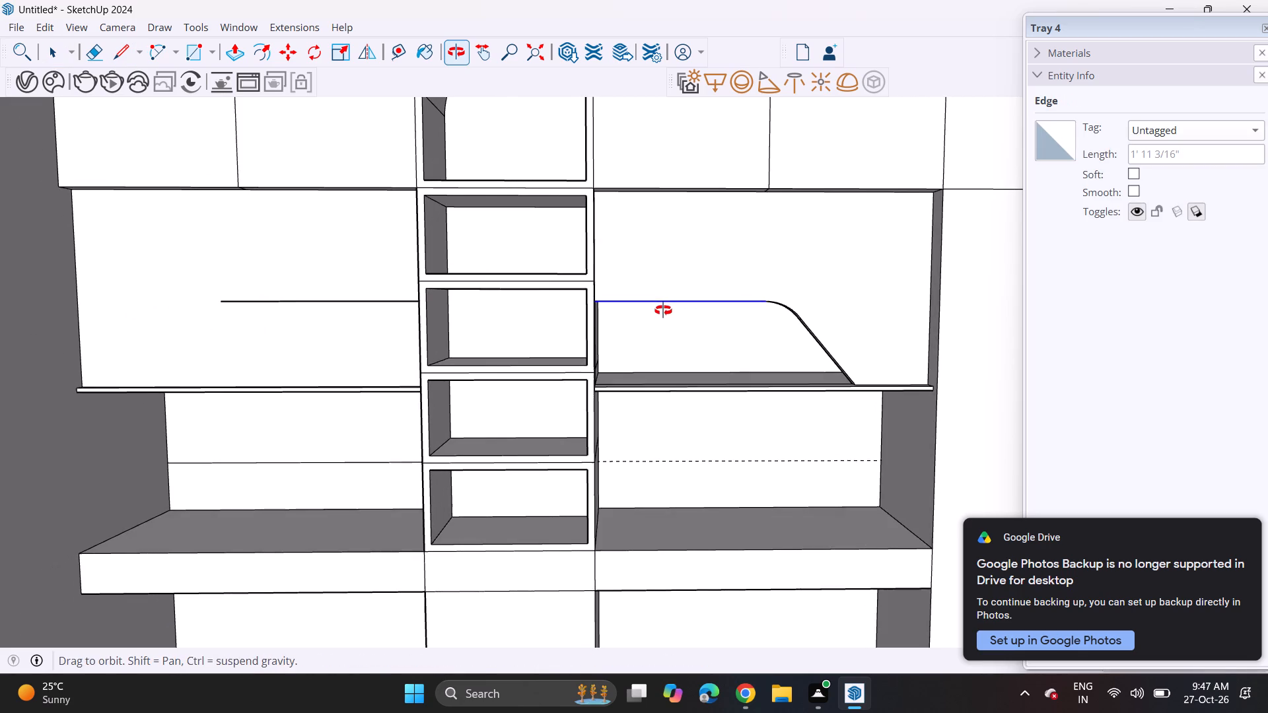
middle_click_drag(663, 310, 665, 310)
key("m")
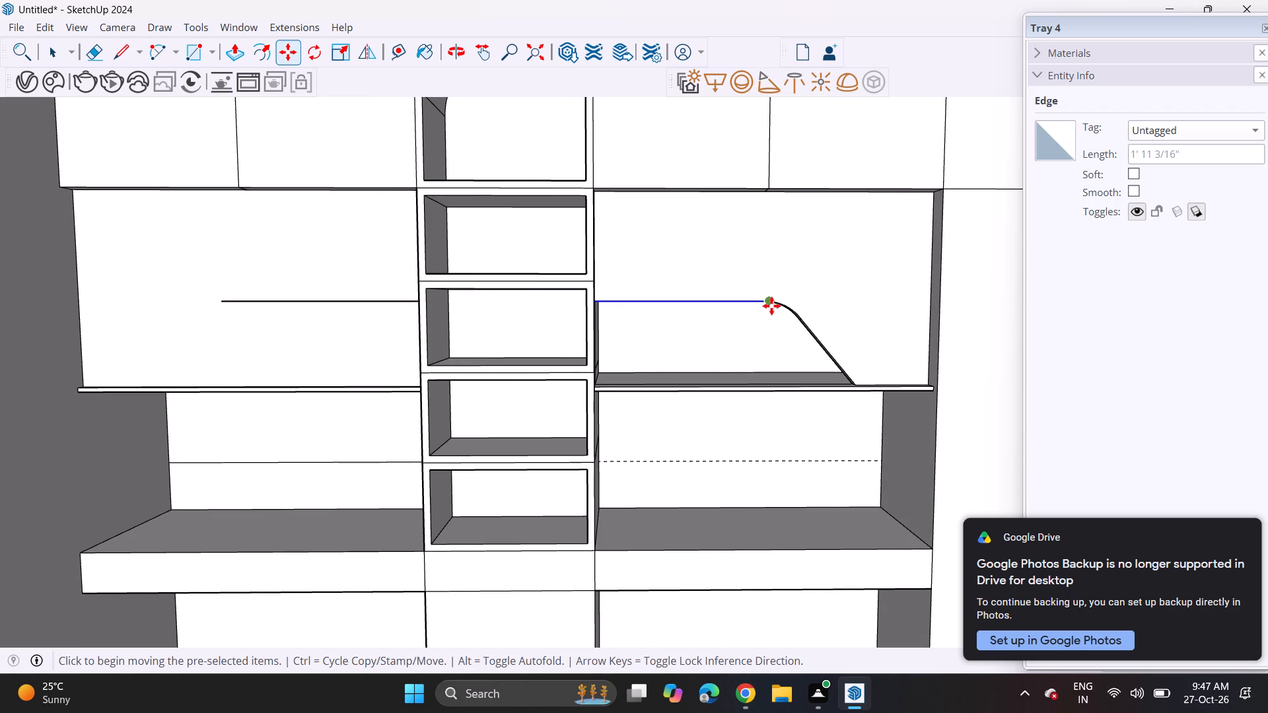
left_click(771, 306)
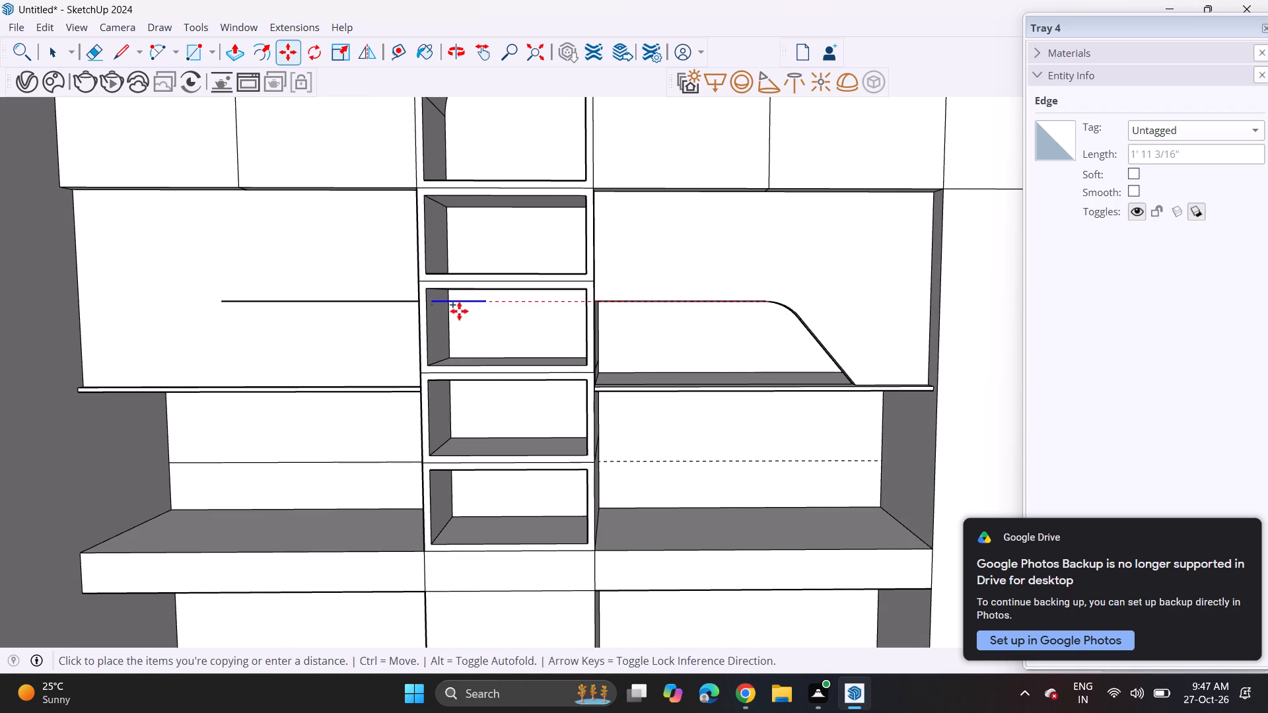
middle_click_drag(419, 314, 511, 292)
scroll(500, 294, "up", 1)
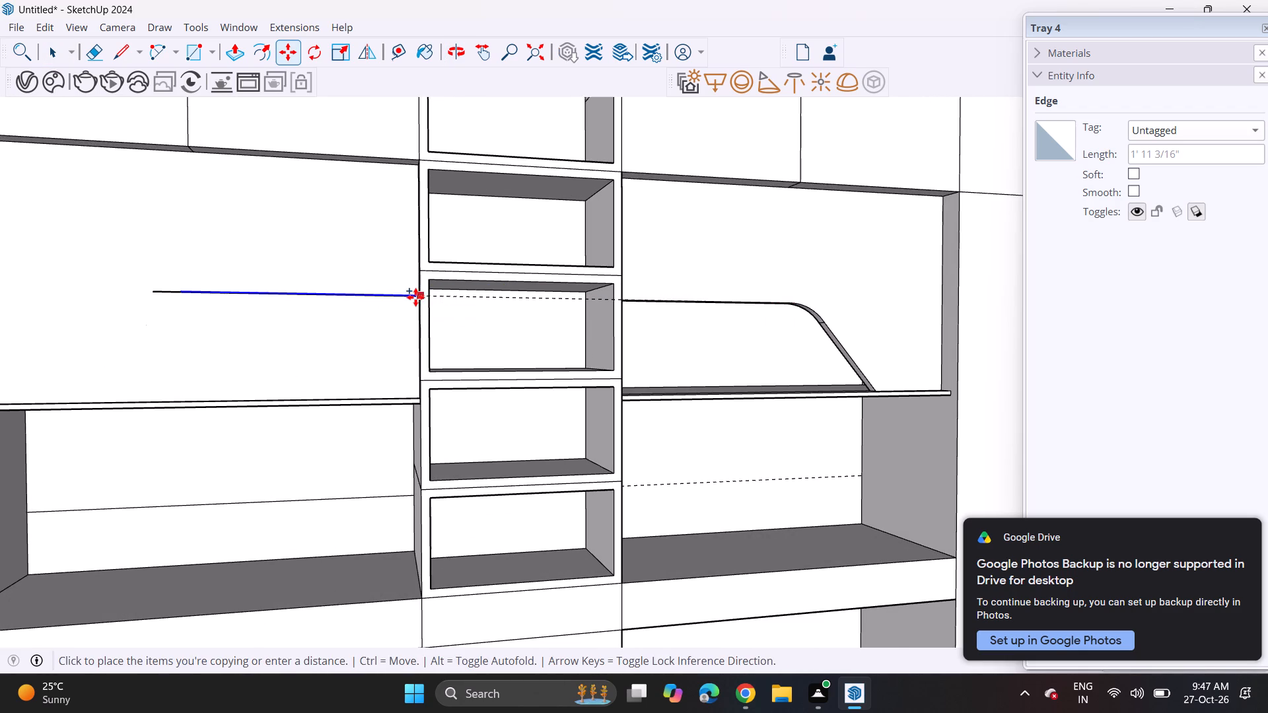
scroll(414, 298, "up", 7)
scroll(414, 298, "down", 1)
scroll(414, 298, "up", 1)
scroll(414, 298, "down", 2)
scroll(414, 298, "up", 4)
scroll(414, 298, "down", 1)
scroll(414, 298, "up", 4)
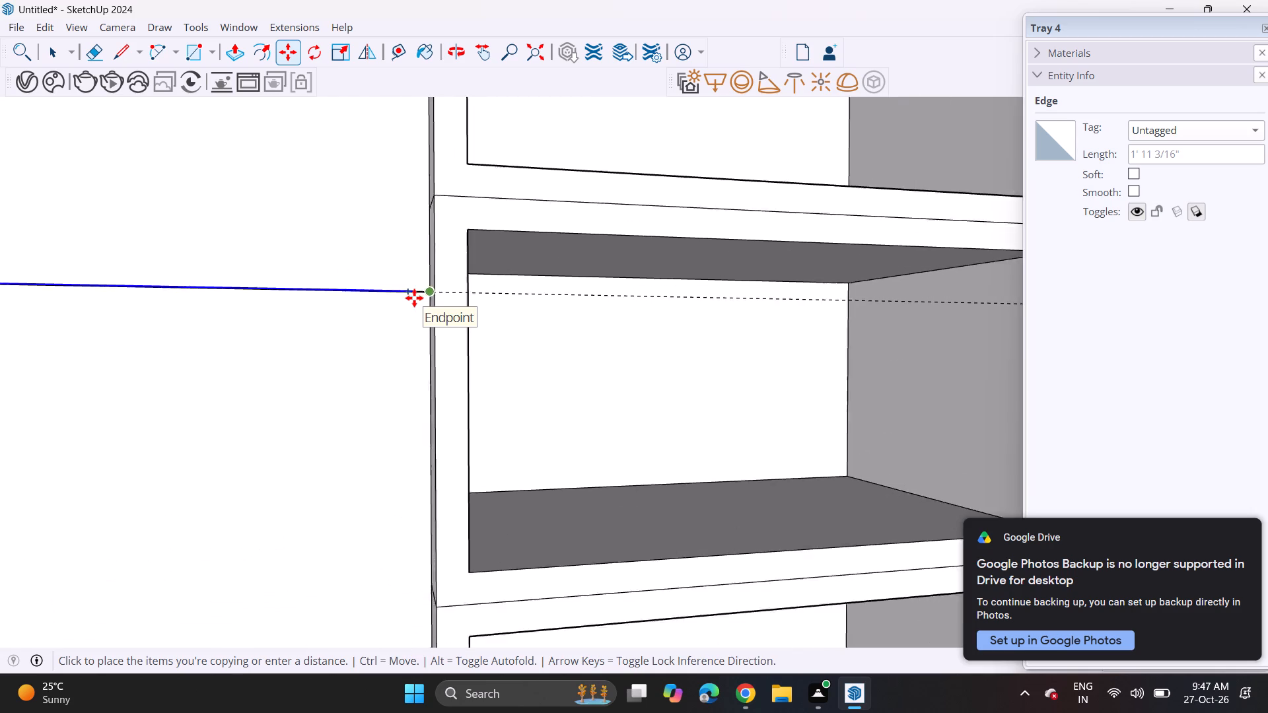
scroll(414, 298, "up", 8)
scroll(415, 298, "down", 1)
scroll(415, 298, "up", 4)
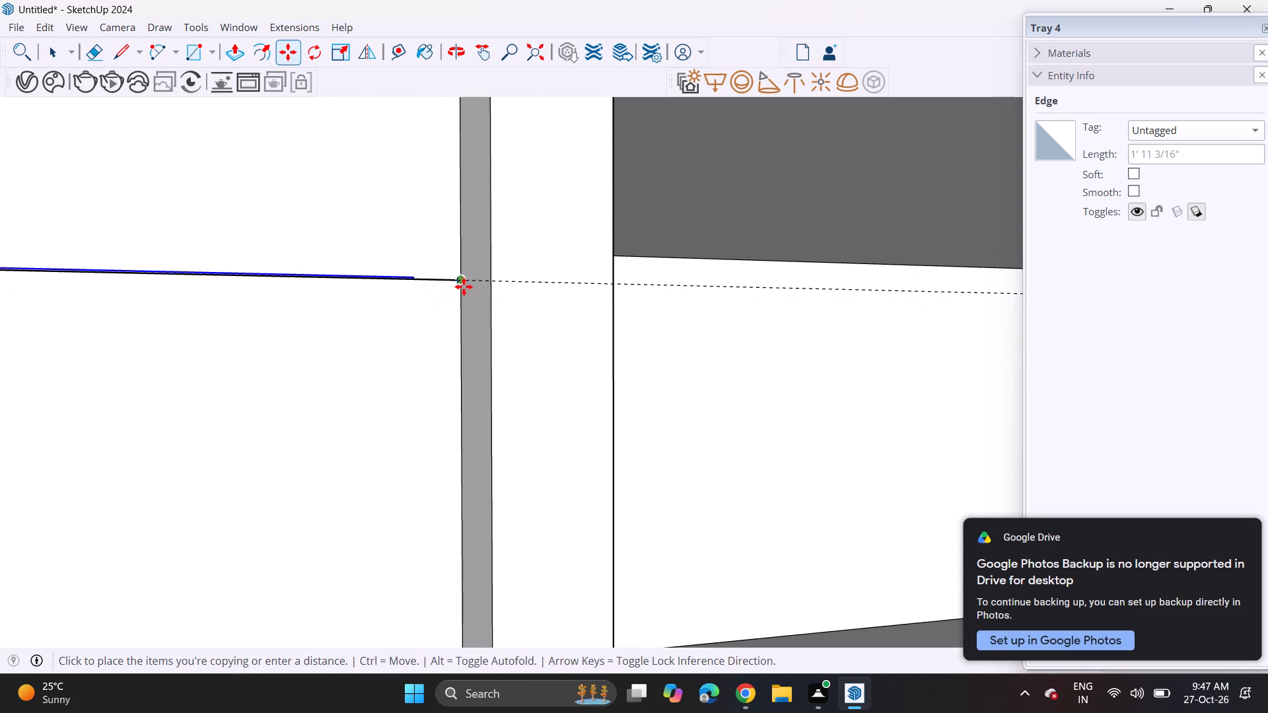
left_click(464, 287)
left_click(414, 275)
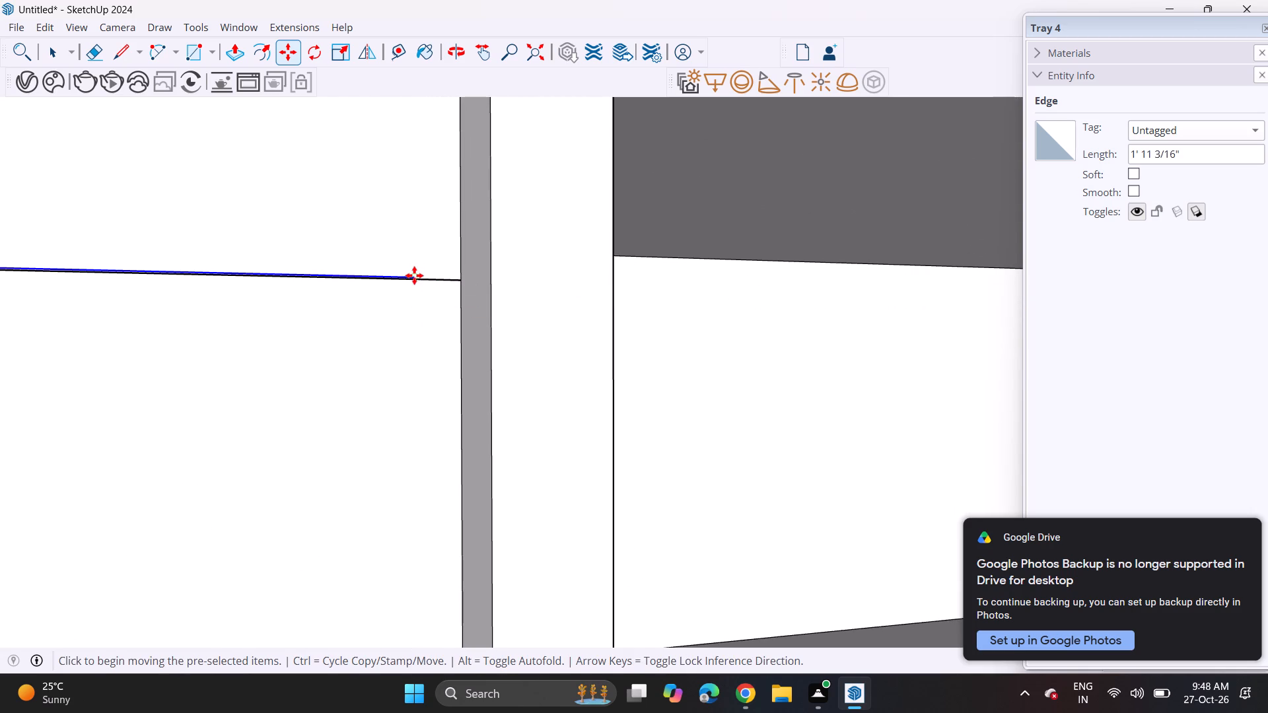
left_click(454, 278)
Delete the excess piece of the horizontal line beyond the copied edge's outer end on the left panel.
scroll(439, 267, "down", 1)
scroll(439, 267, "up", 1)
scroll(439, 267, "down", 9)
scroll(437, 283, "up", 1)
scroll(437, 283, "down", 4)
scroll(435, 286, "up", 1)
scroll(434, 286, "down", 5)
scroll(432, 289, "up", 1)
scroll(420, 292, "down", 18)
middle_click_drag(394, 314, 372, 325)
key("space")
left_click(159, 306)
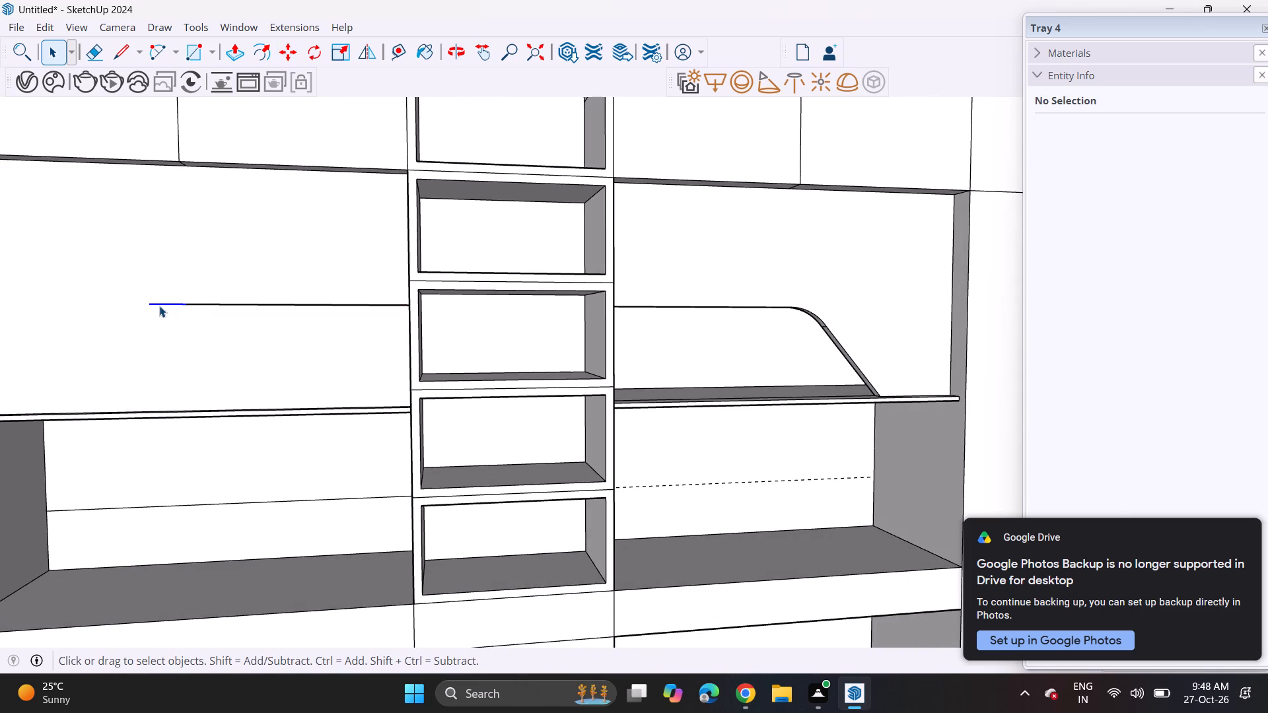
key("Delete")
Draw a slanted line on the left panel from its bottom edge up toward the horizontal line, mirroring the right opening's slope.
scroll(199, 302, "down", 2)
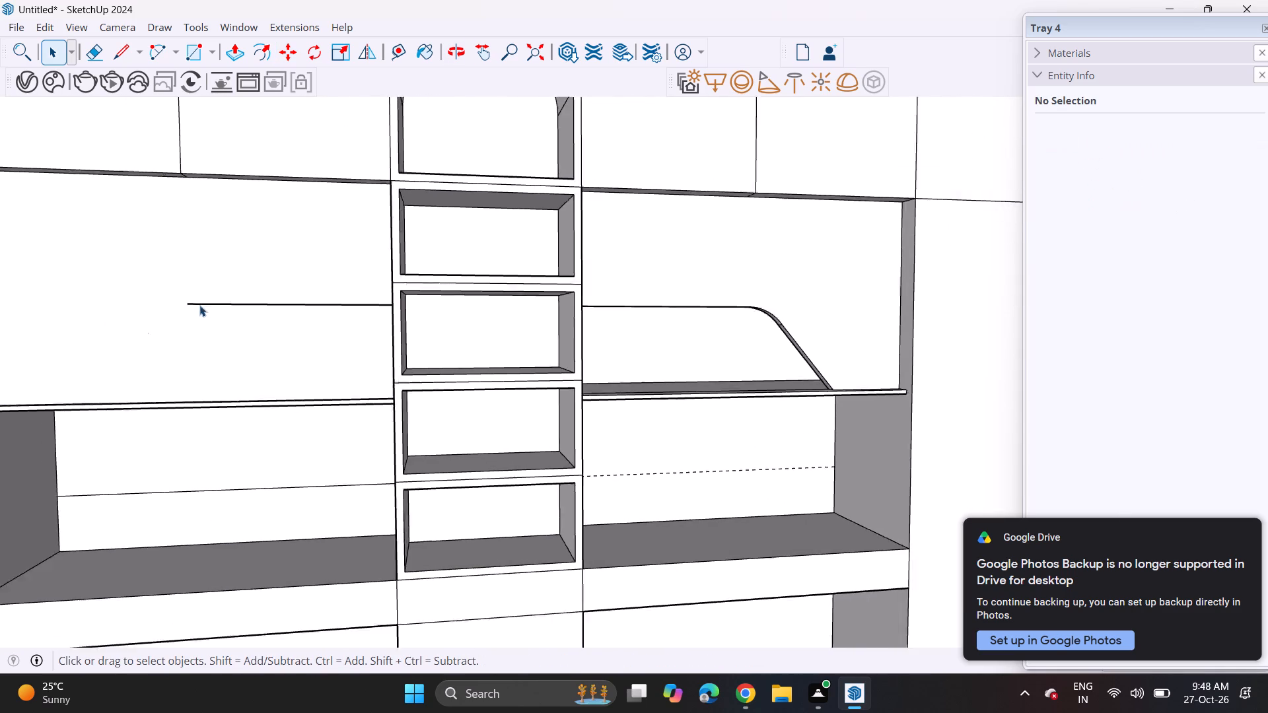
scroll(199, 305, "down", 1)
middle_click_drag(184, 312, 264, 314, "shift")
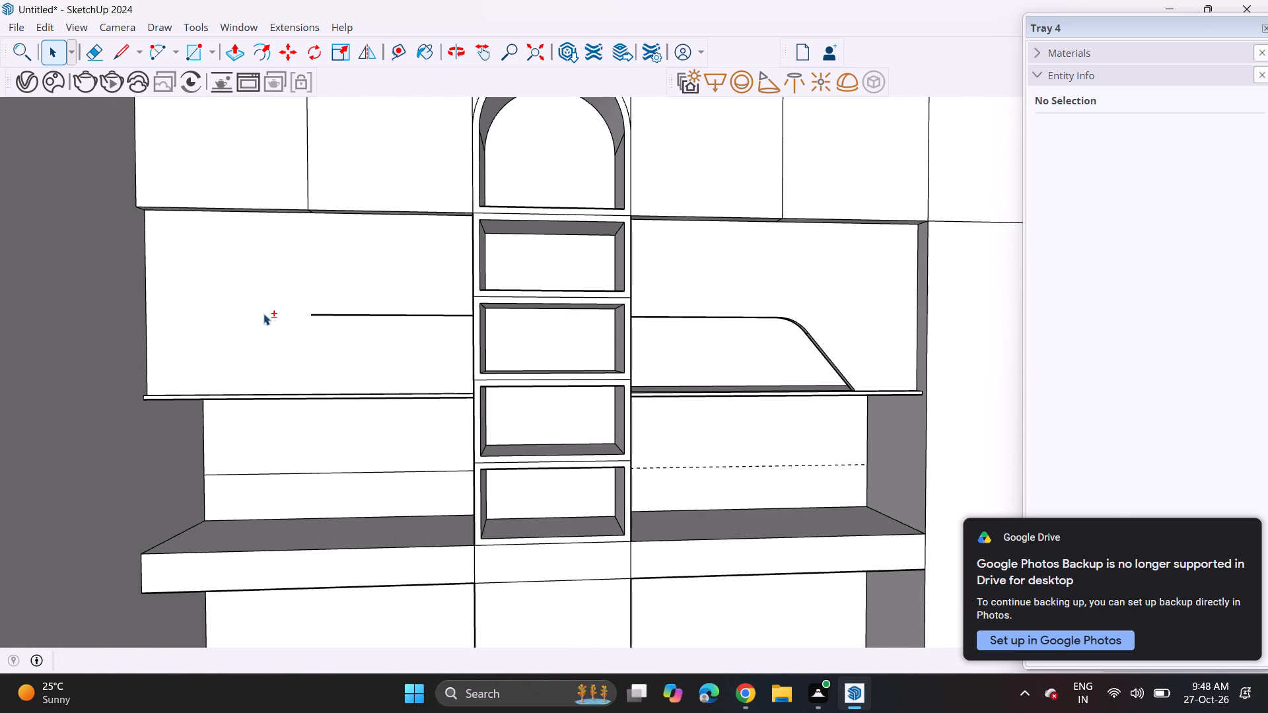
left_click(823, 351)
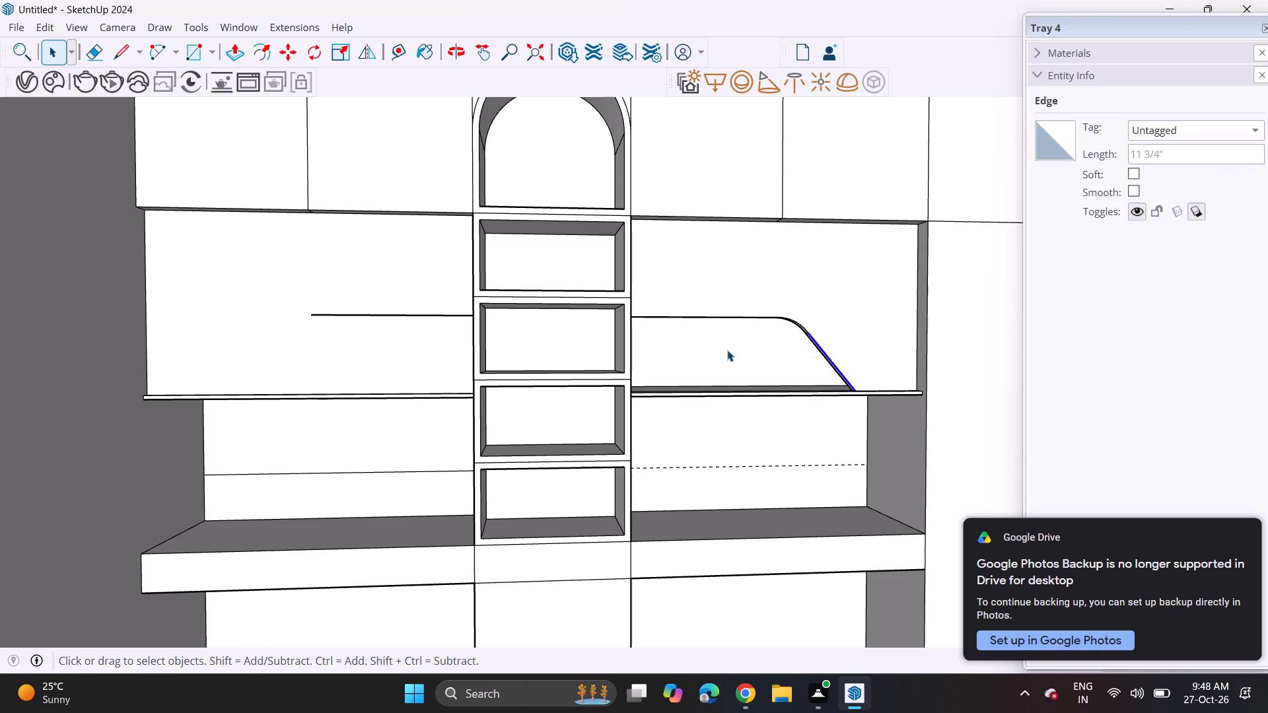
left_click(115, 51)
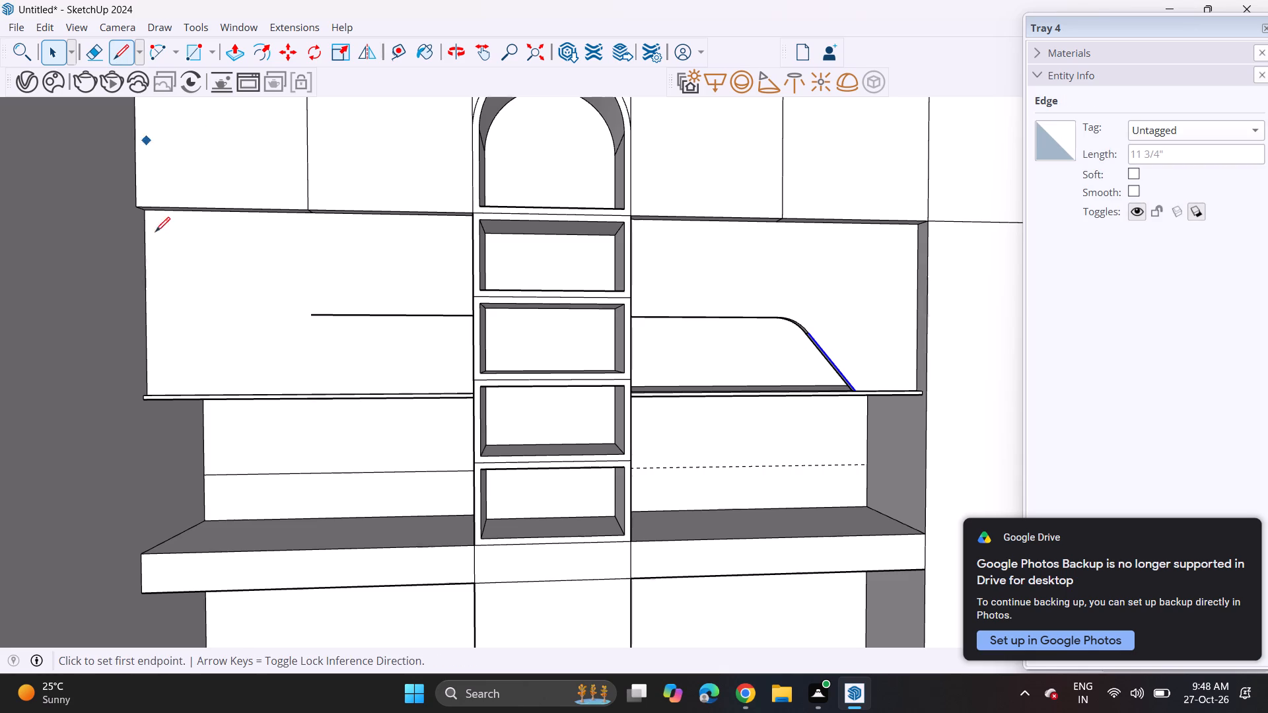
middle_click_drag(227, 399, 229, 439)
scroll(213, 398, "up", 3)
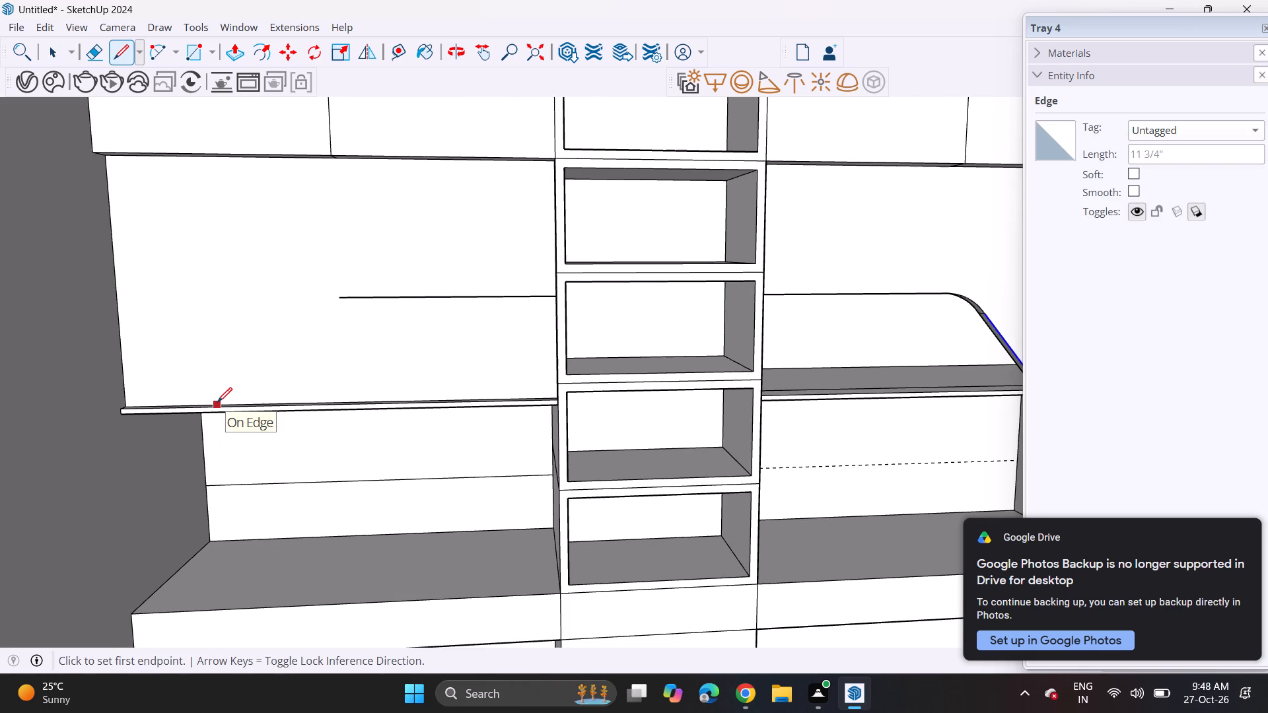
left_click(217, 402)
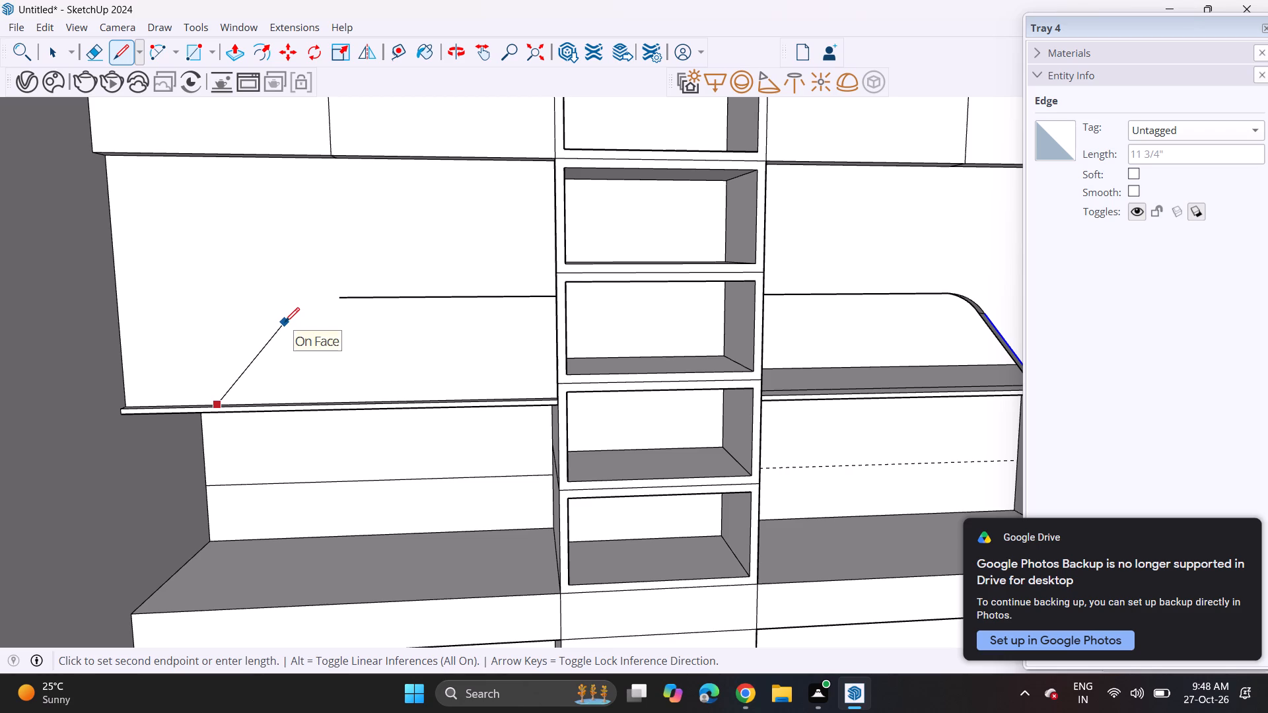
left_click(285, 322)
key("space")
scroll(311, 304, "down", 4)
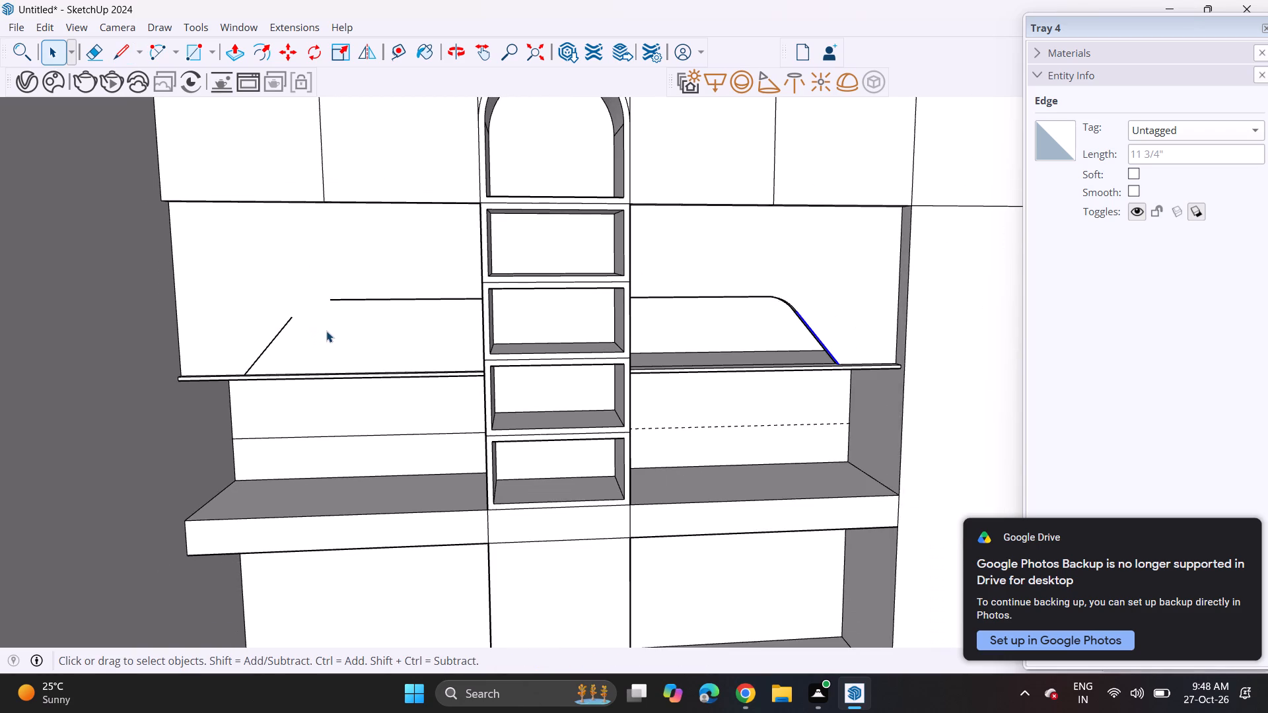
scroll(323, 335, "down", 1)
middle_click_drag(323, 334, 264, 319)
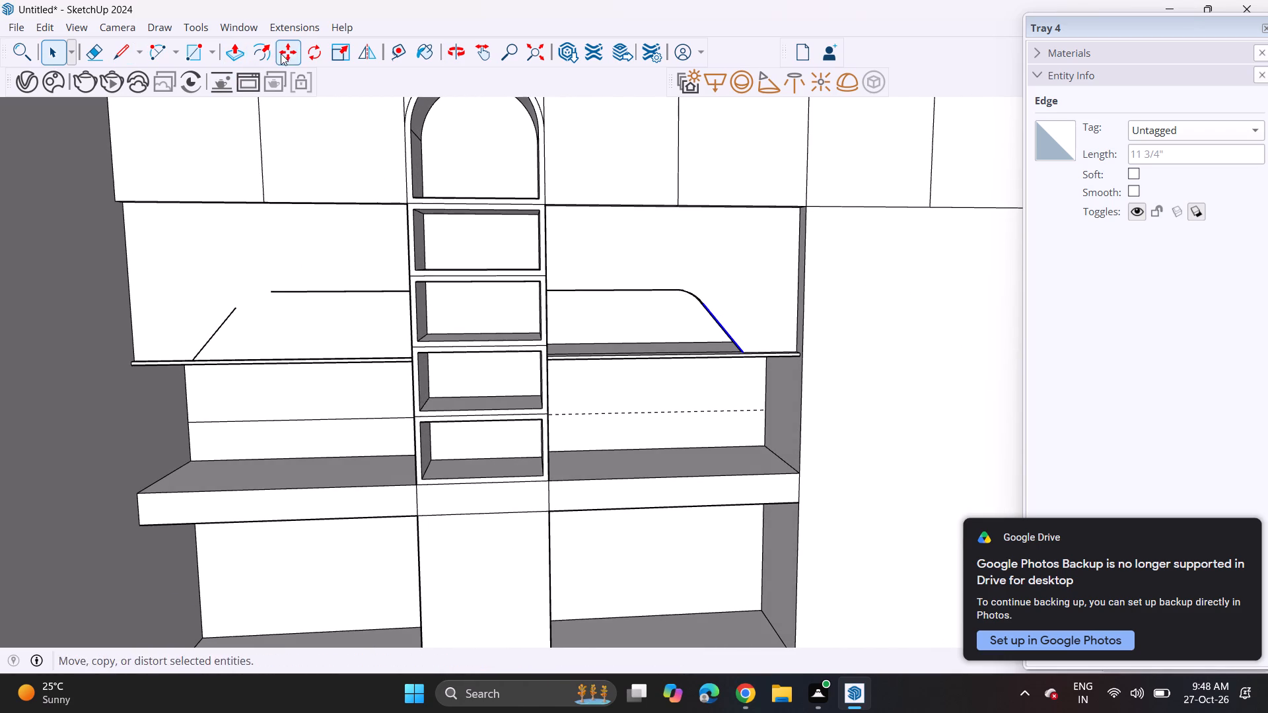
Join the slanted and horizontal lines on the left panel with a two-point arc, rounding the opening's corner.
left_click(153, 52)
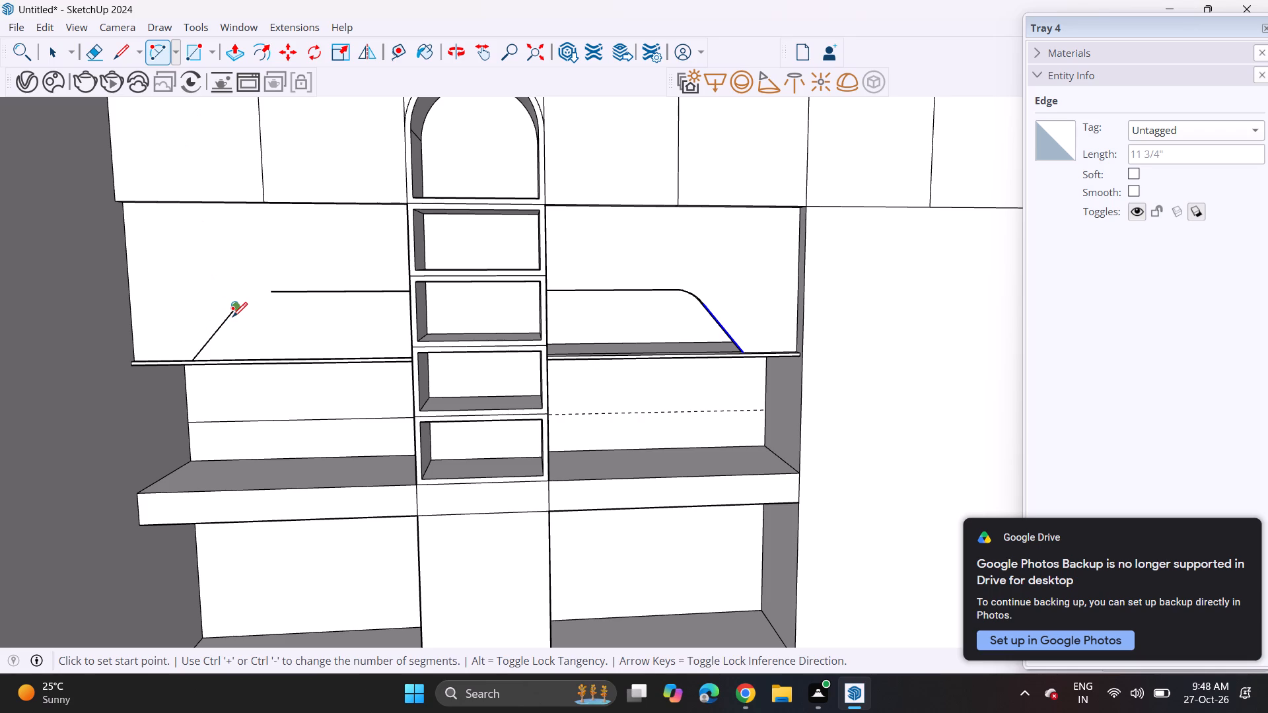
left_click(232, 316)
left_click(274, 292)
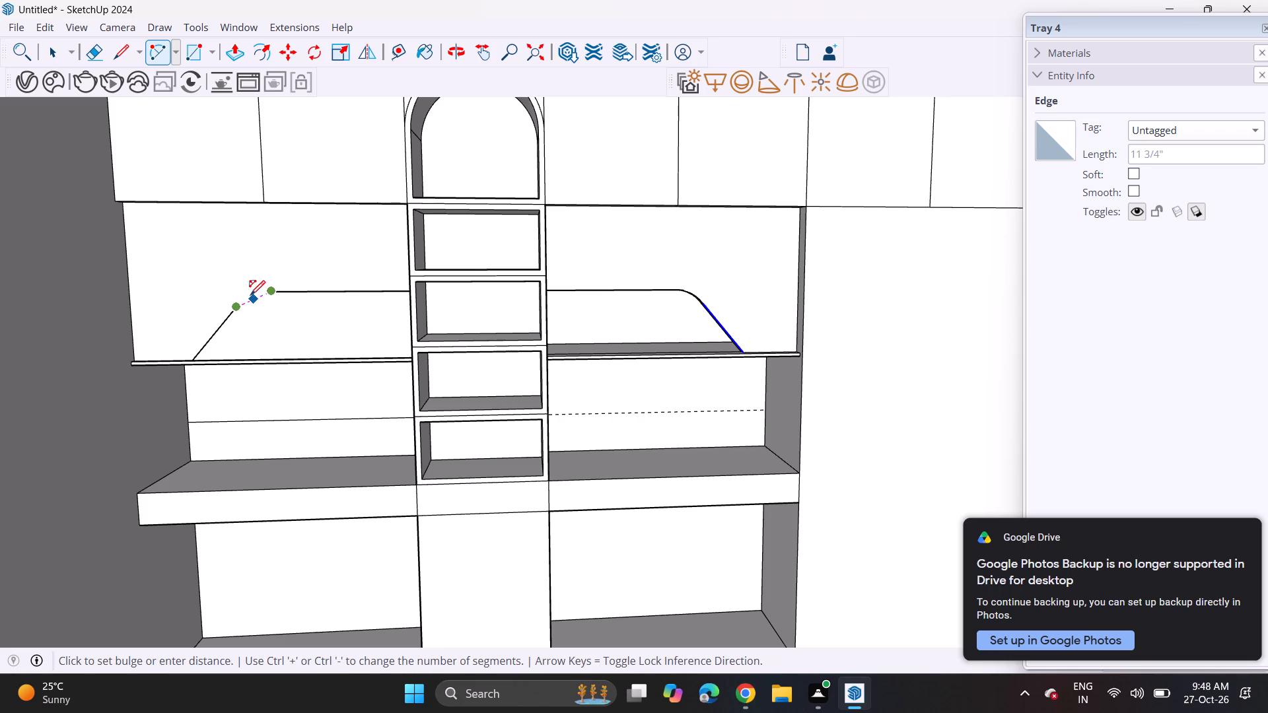
left_click(244, 292)
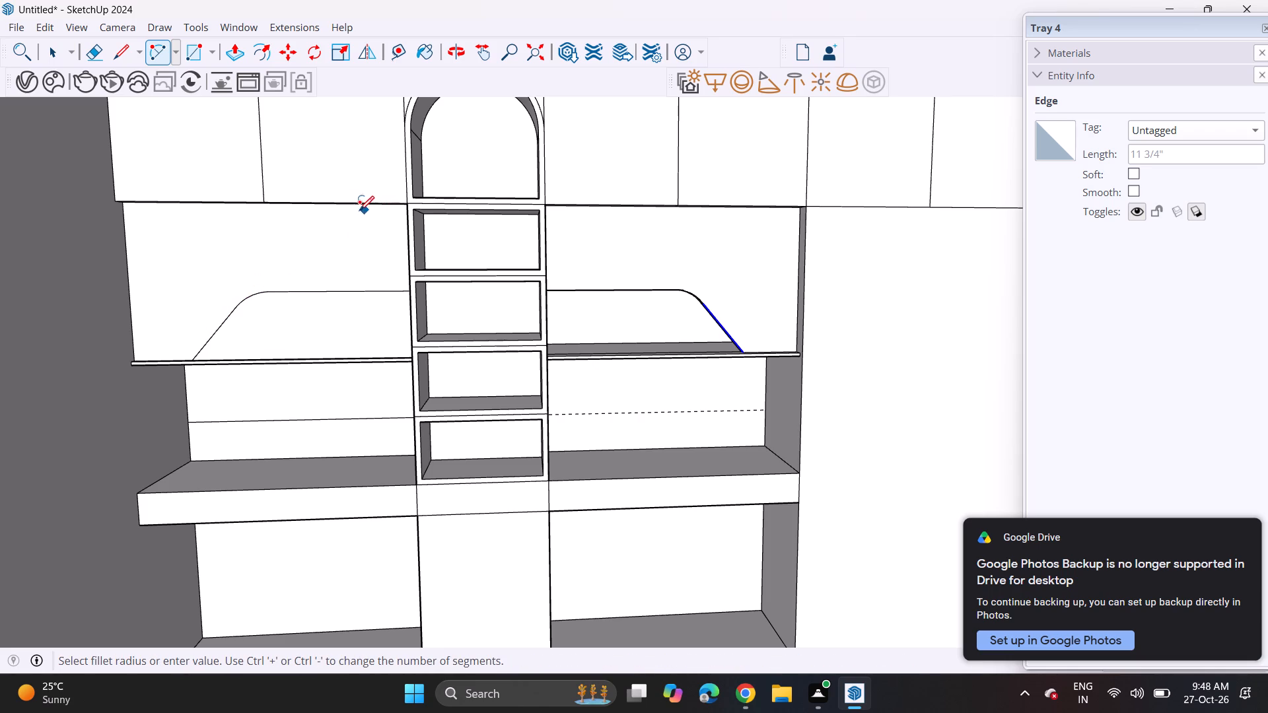
Push the outlined face back through the left front panel's thickness to cut the rounded-corner opening.
left_click(232, 57)
left_click(269, 340)
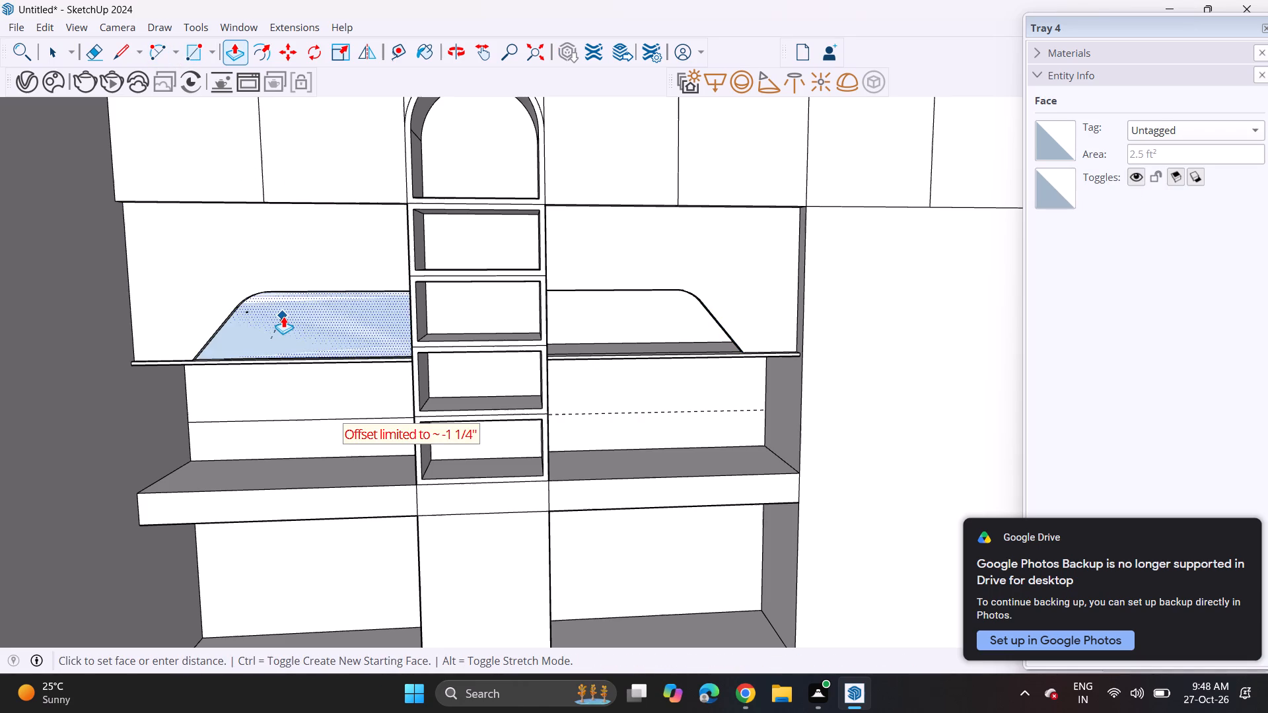
left_click(283, 316)
scroll(331, 319, "down", 5)
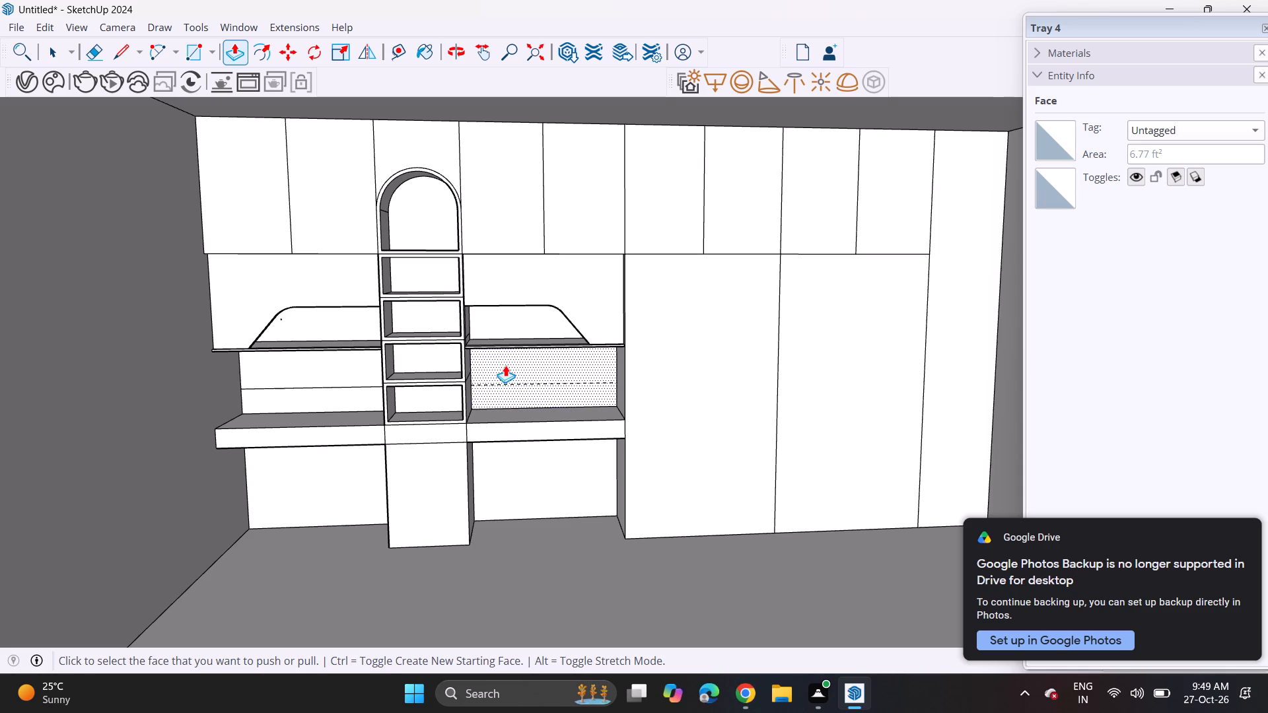
Pull the underside strips of the two upper cabinets above the left panel slightly down by the same amount.
middle_click_drag(224, 246, 215, 175)
scroll(277, 275, "up", 9)
scroll(275, 246, "down", 1)
scroll(275, 246, "up", 7)
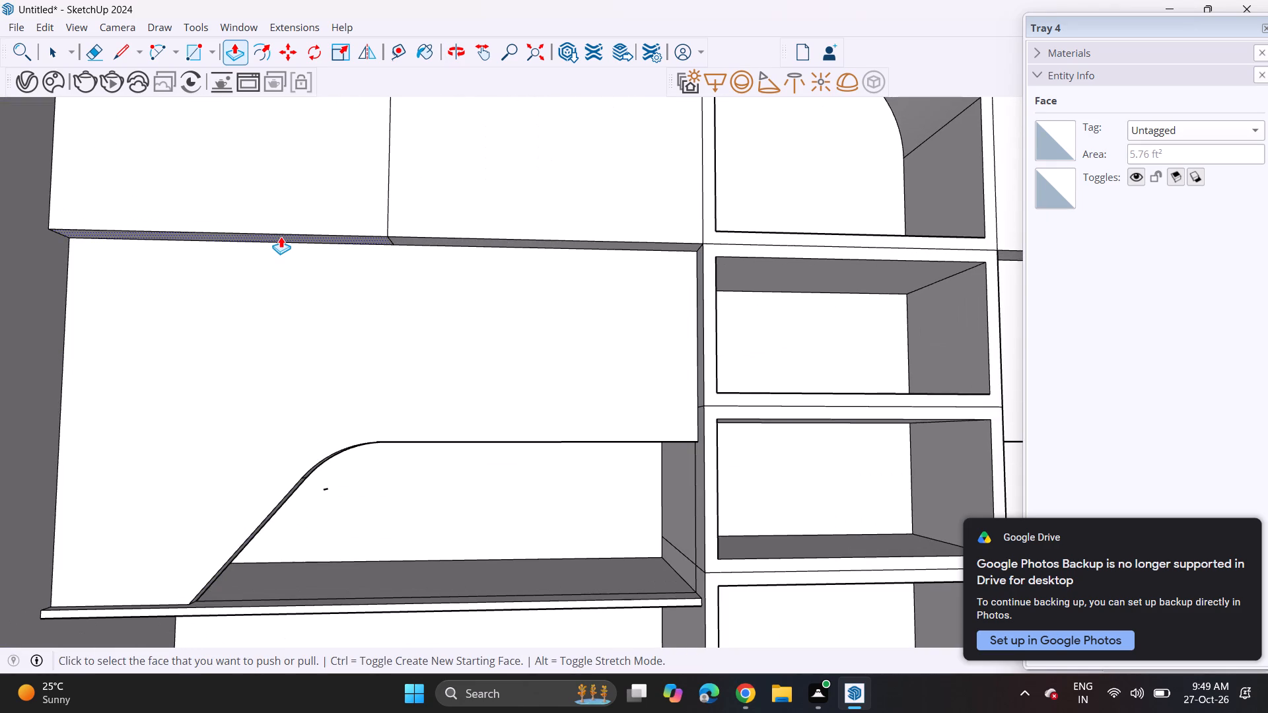
left_click(281, 236)
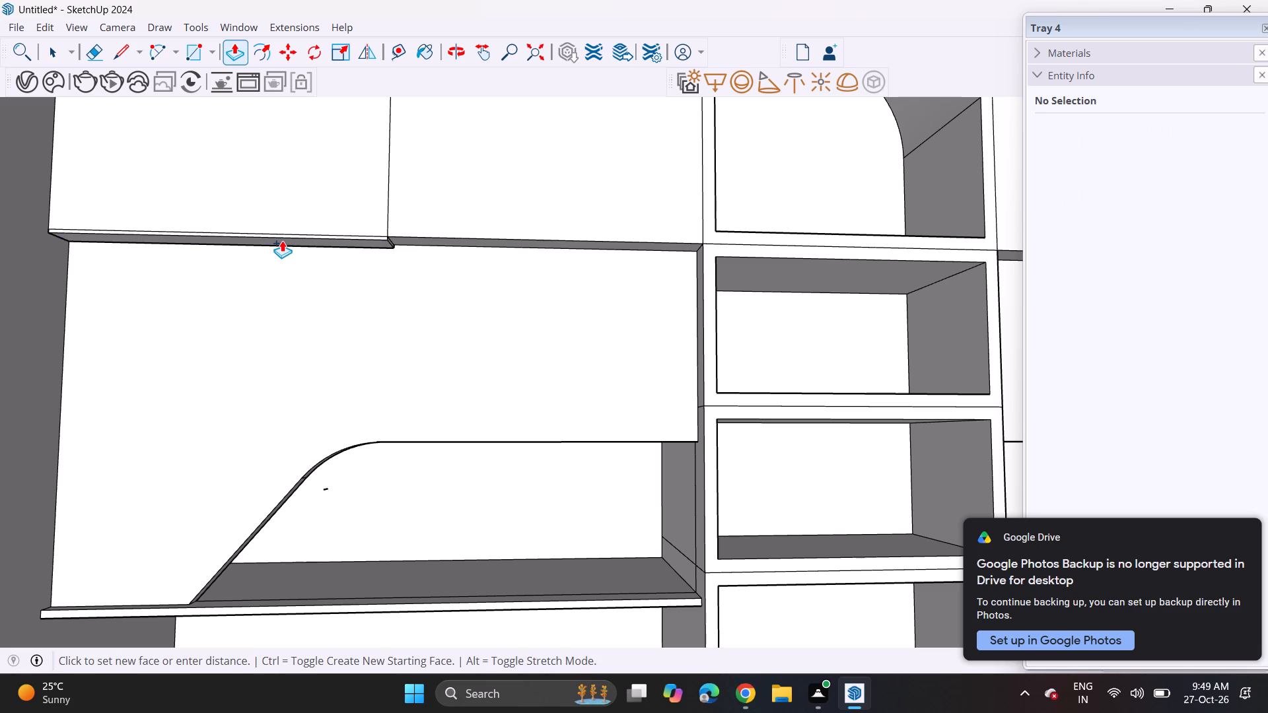
left_click(282, 240)
double_click(398, 239)
scroll(464, 238, "down", 4)
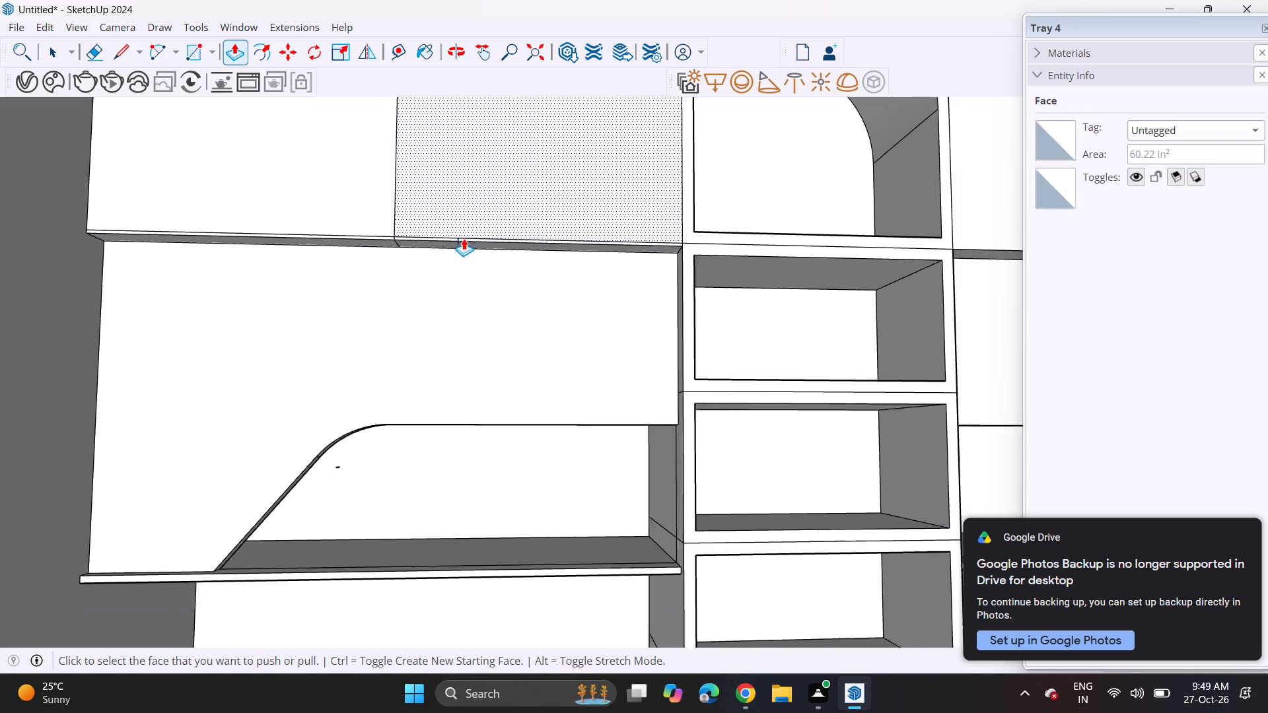
scroll(464, 238, "down", 2)
Repeat the same downward pull on the underside strips of the two upper cabinets above the right panel.
middle_click_drag(485, 240, 0, 308)
middle_click_drag(431, 294, 411, 246)
scroll(413, 319, "up", 4)
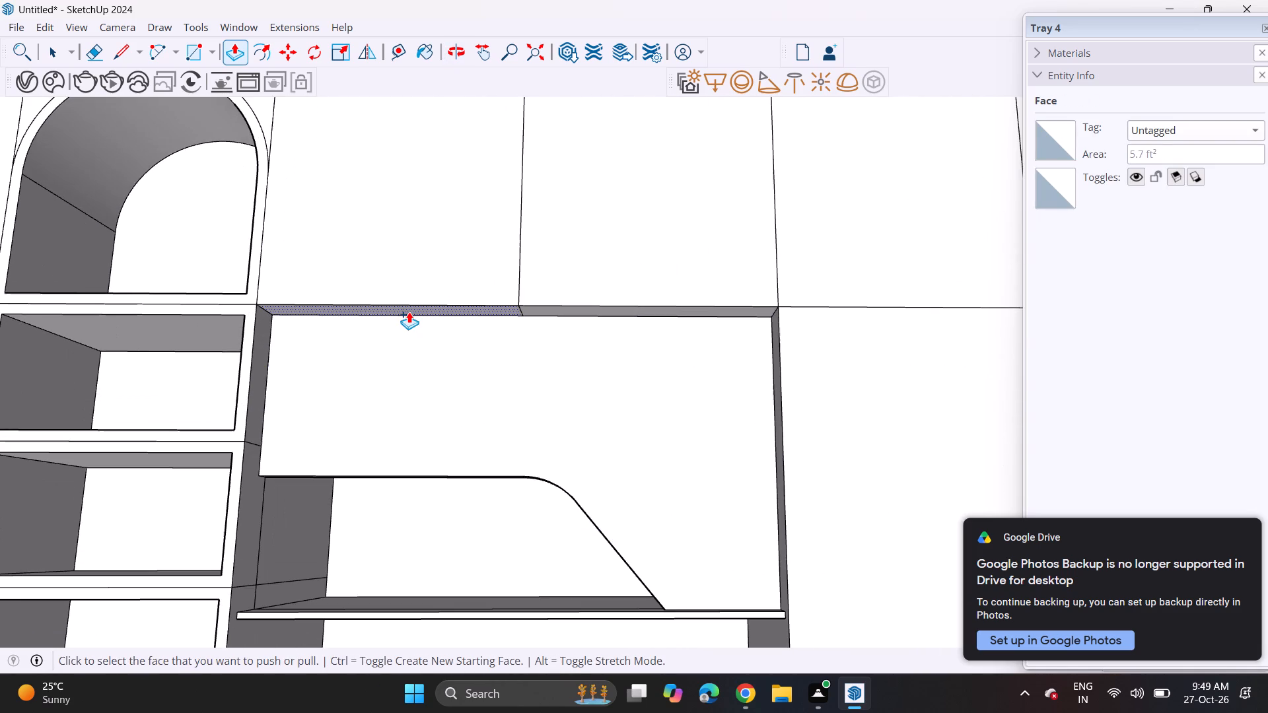
double_click(409, 312)
double_click(539, 312)
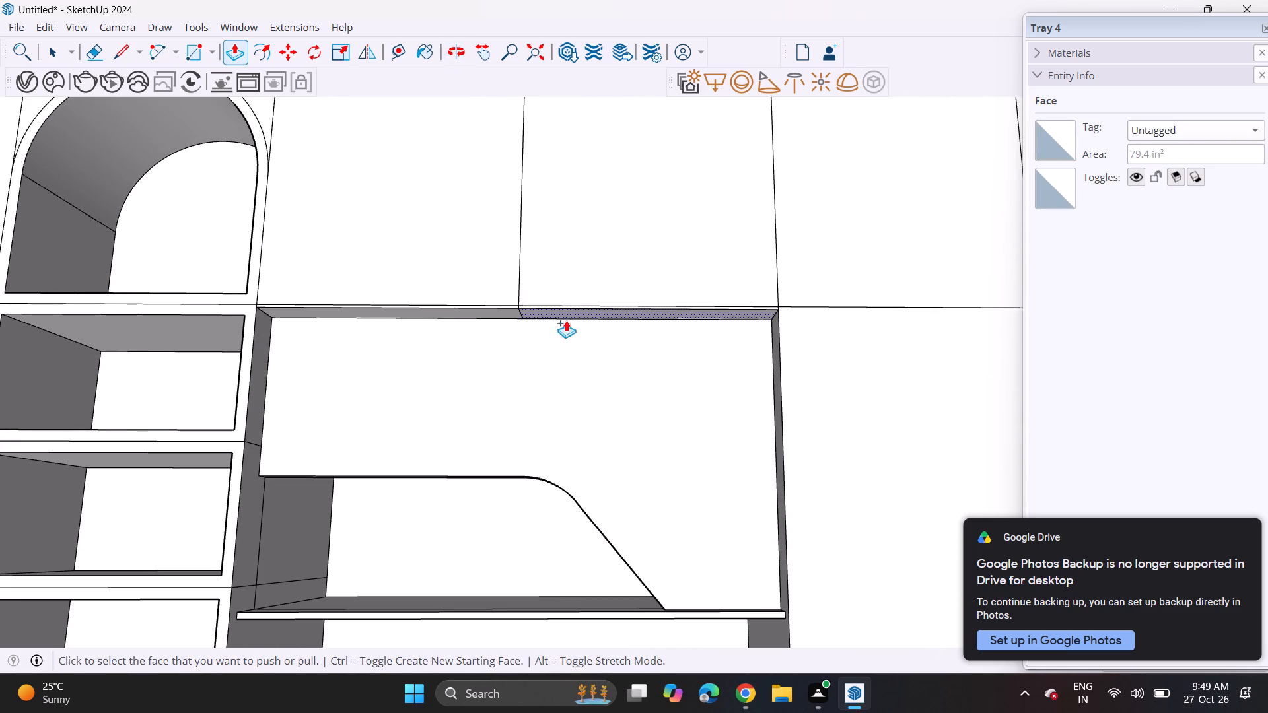
middle_click_drag(670, 301, 430, 310, "shift")
scroll(423, 312, "up", 1)
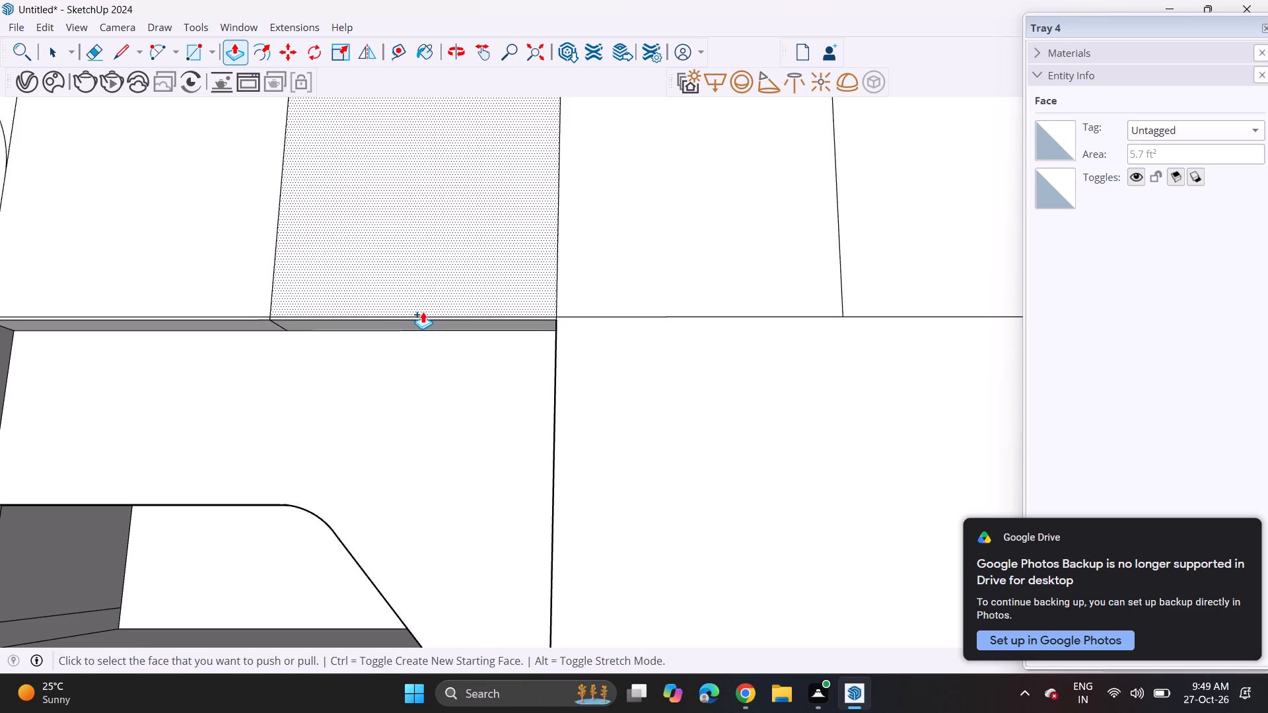
Draw a horizontal line just below the upper cabinets across the first wide tall panel, starting at the lowered underside's corner.
scroll(423, 312, "down", 6)
scroll(573, 296, "down", 3)
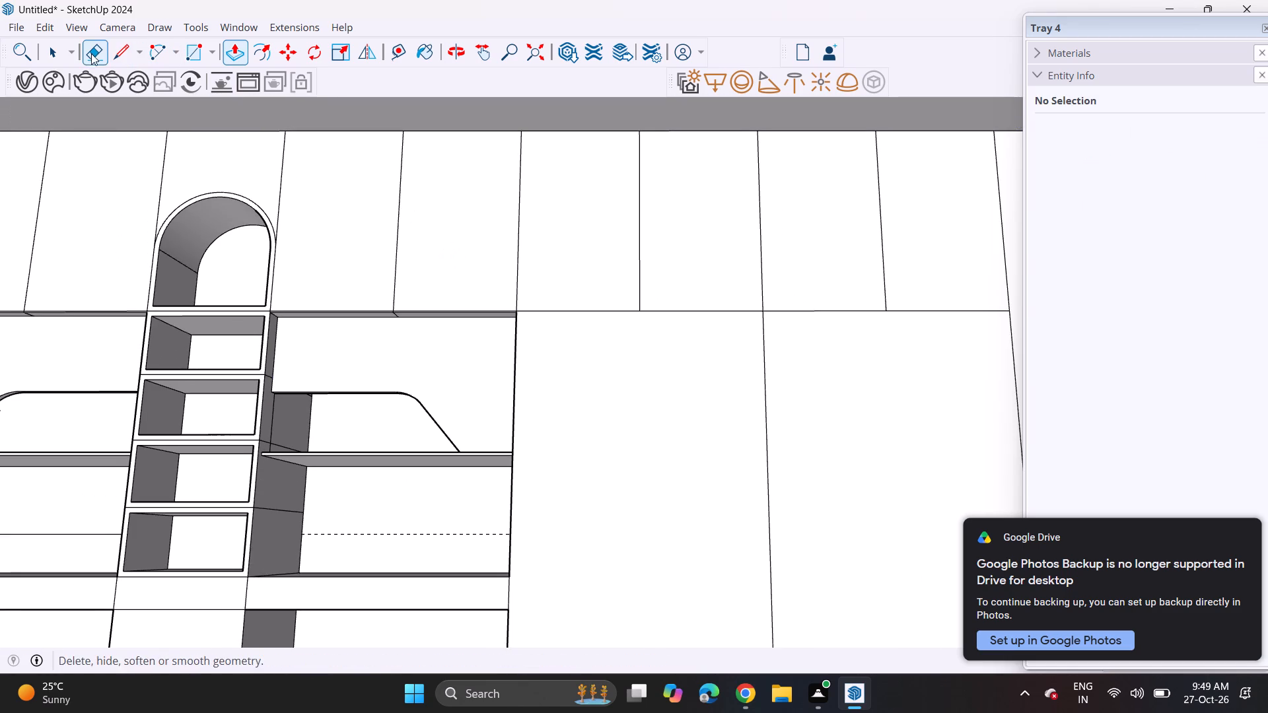
left_click(116, 57)
middle_click_drag(485, 265, 485, 329)
scroll(527, 328, "up", 10)
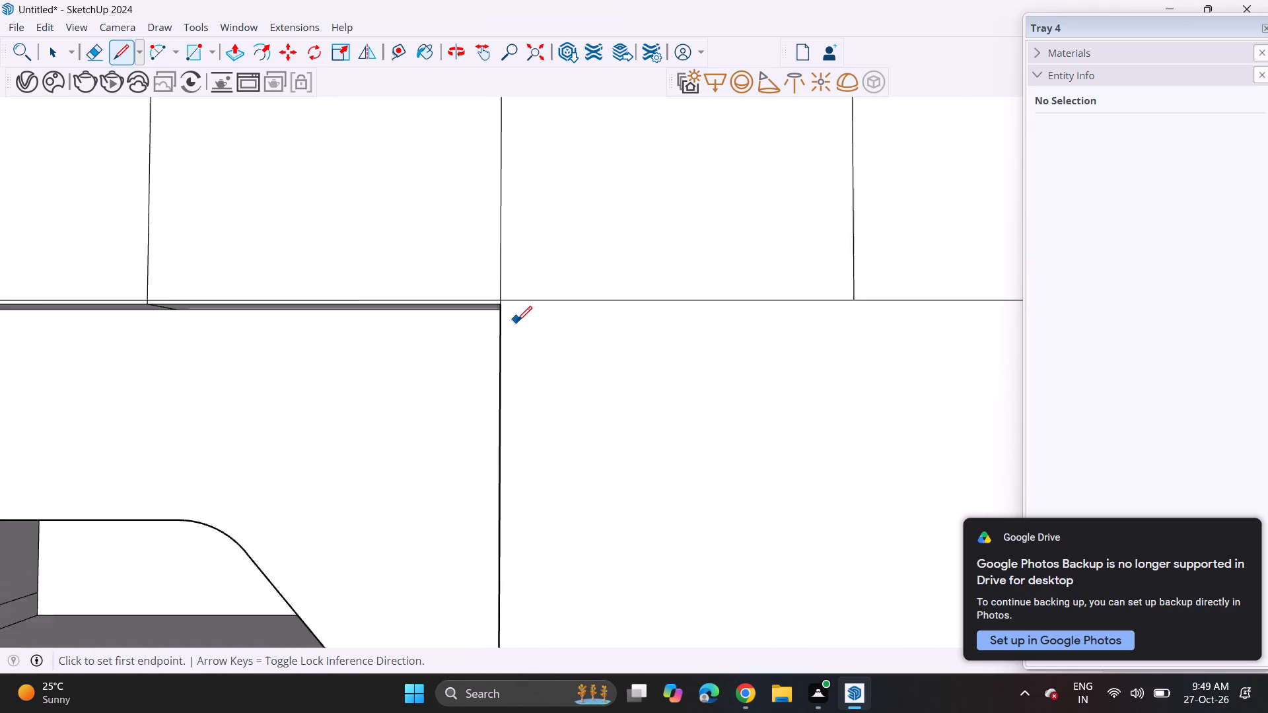
scroll(517, 321, "up", 1)
scroll(507, 310, "down", 1)
scroll(503, 304, "up", 5)
left_click(499, 300)
scroll(627, 302, "down", 1)
scroll(627, 302, "up", 1)
scroll(628, 302, "down", 3)
scroll(628, 302, "up", 1)
middle_click_drag(707, 298, 282, 321)
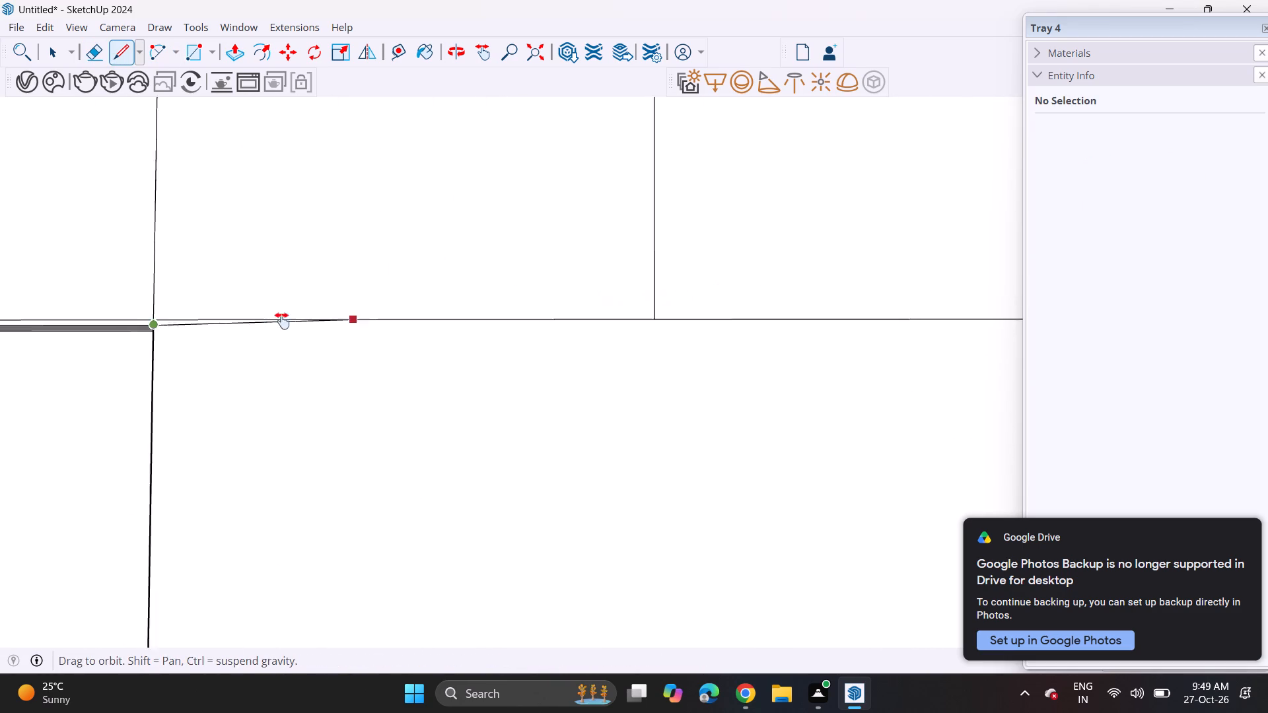
middle_click_drag(282, 321, 34, 322)
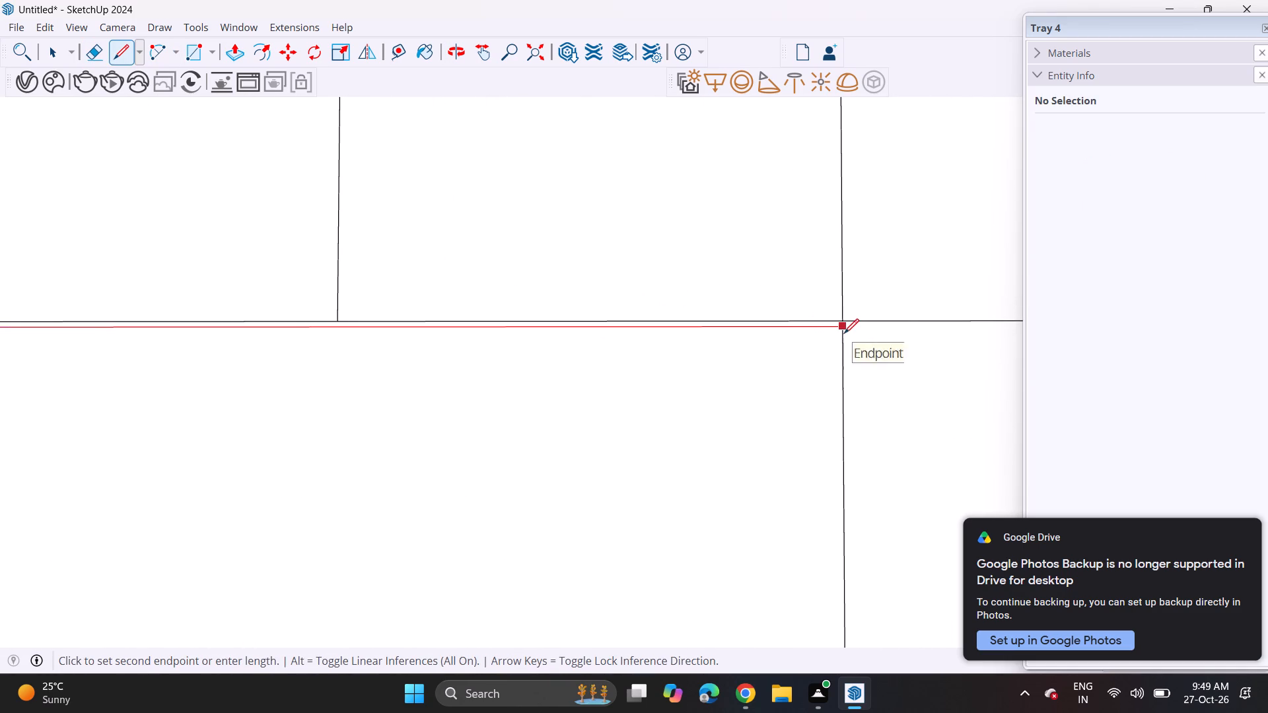
left_click(844, 333)
Continue the horizontal line across the second wide tall panel to its far vertical edge beneath the upper cabinets.
middle_click_drag(824, 321, 23, 304)
left_click(59, 309)
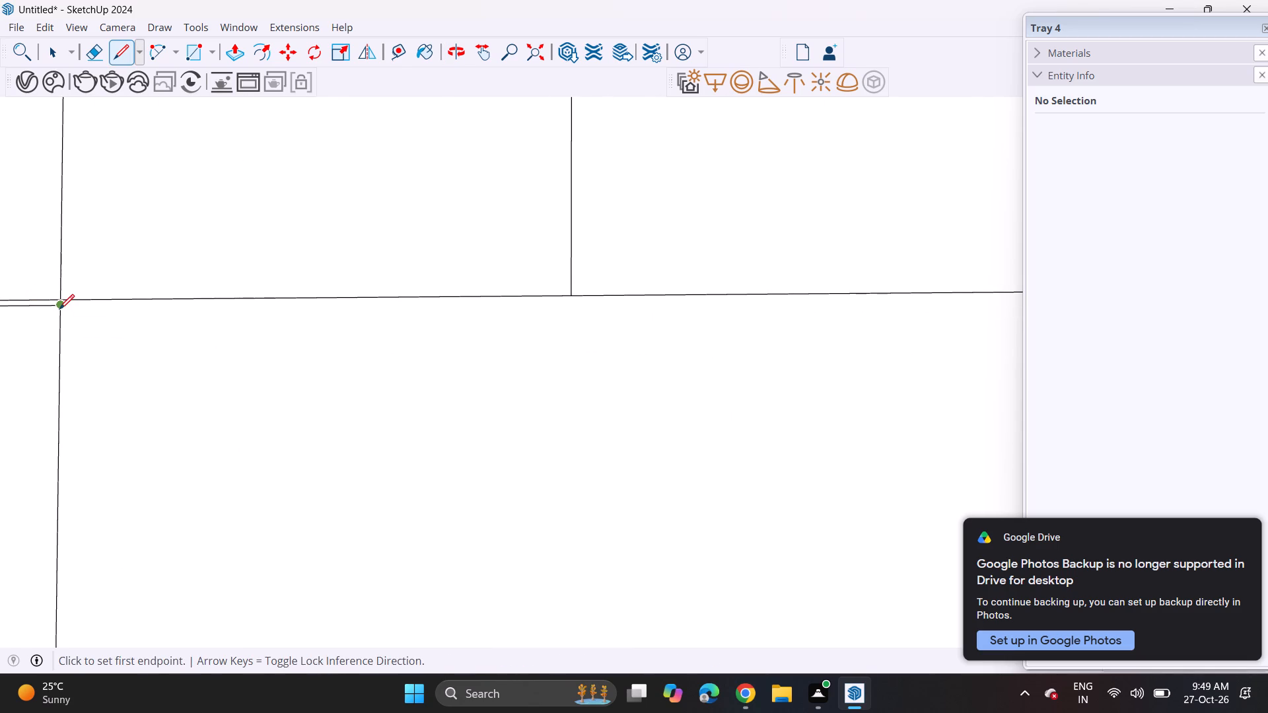
scroll(818, 280, "down", 1)
scroll(818, 280, "up", 2)
scroll(815, 282, "down", 1)
middle_click_drag(814, 287, 0, 339)
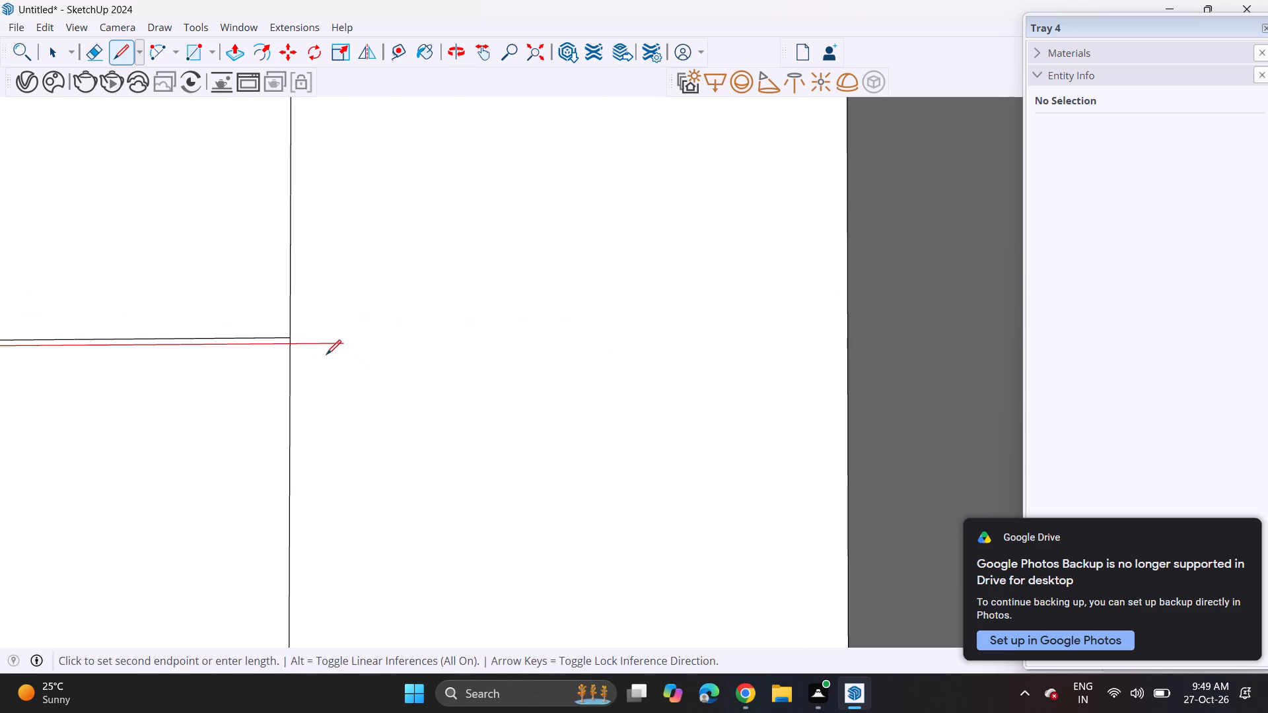
left_click(293, 348)
Split the first wide tall panel into two doors with a vertical line from the upper-cabinet division to the bottom edge's midpoint.
scroll(319, 337, "down", 6)
scroll(319, 337, "up", 1)
scroll(334, 348, "down", 2)
scroll(332, 351, "up", 1)
scroll(332, 351, "down", 2)
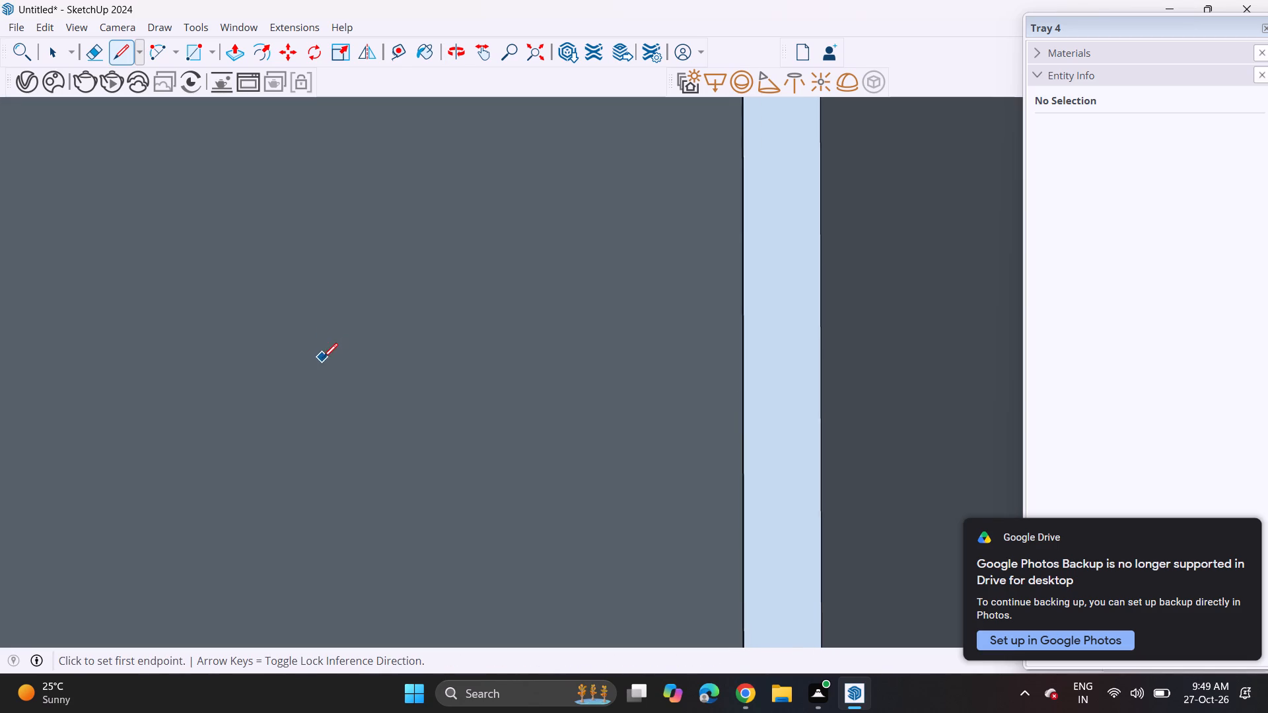
scroll(323, 358, "down", 1)
scroll(323, 358, "up", 1)
scroll(323, 358, "down", 6)
middle_click_drag(296, 376, 1035, 198, "shift")
middle_click_drag(334, 381, 930, 254)
scroll(657, 237, "down", 3)
scroll(647, 252, "up", 1)
scroll(643, 258, "down", 3)
scroll(442, 323, "down", 1)
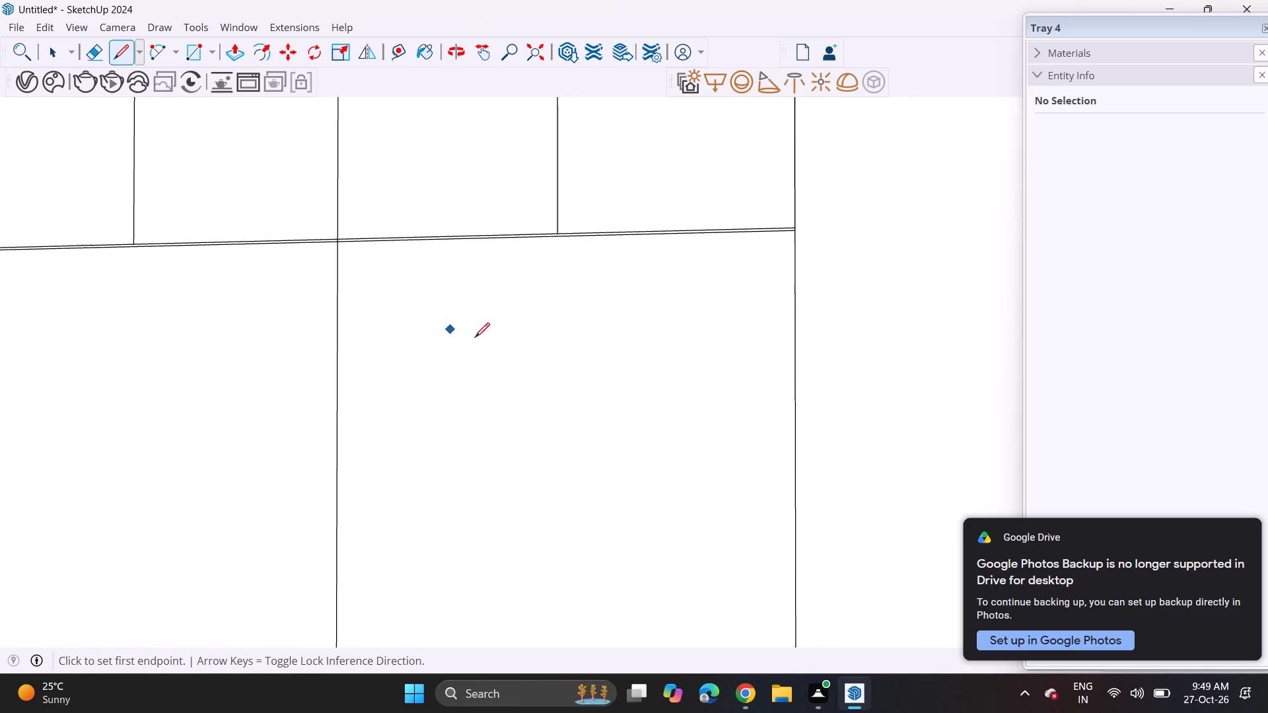
scroll(765, 294, "down", 1, "shift")
middle_click_drag(333, 370, 626, 323)
scroll(516, 314, "down", 7)
scroll(516, 325, "up", 1)
scroll(392, 351, "down", 4)
scroll(400, 362, "up", 1)
middle_click_drag(376, 360, 512, 364)
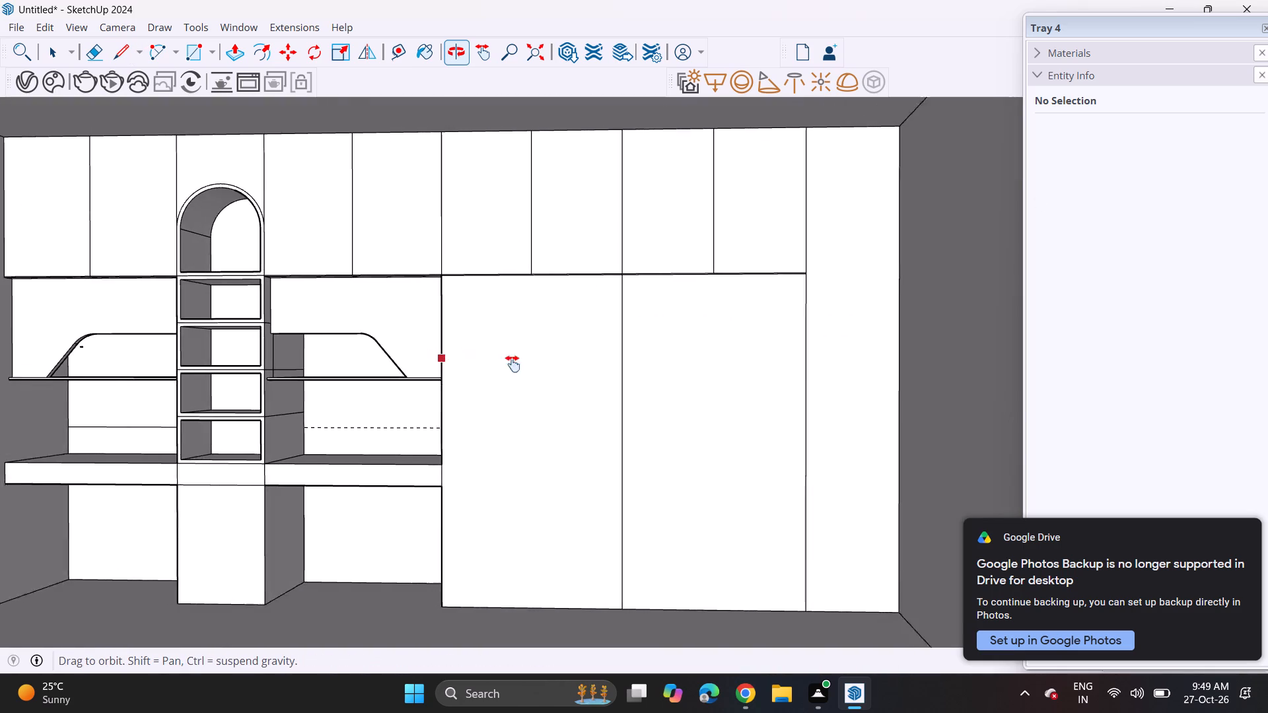
middle_click_drag(512, 364, 570, 377)
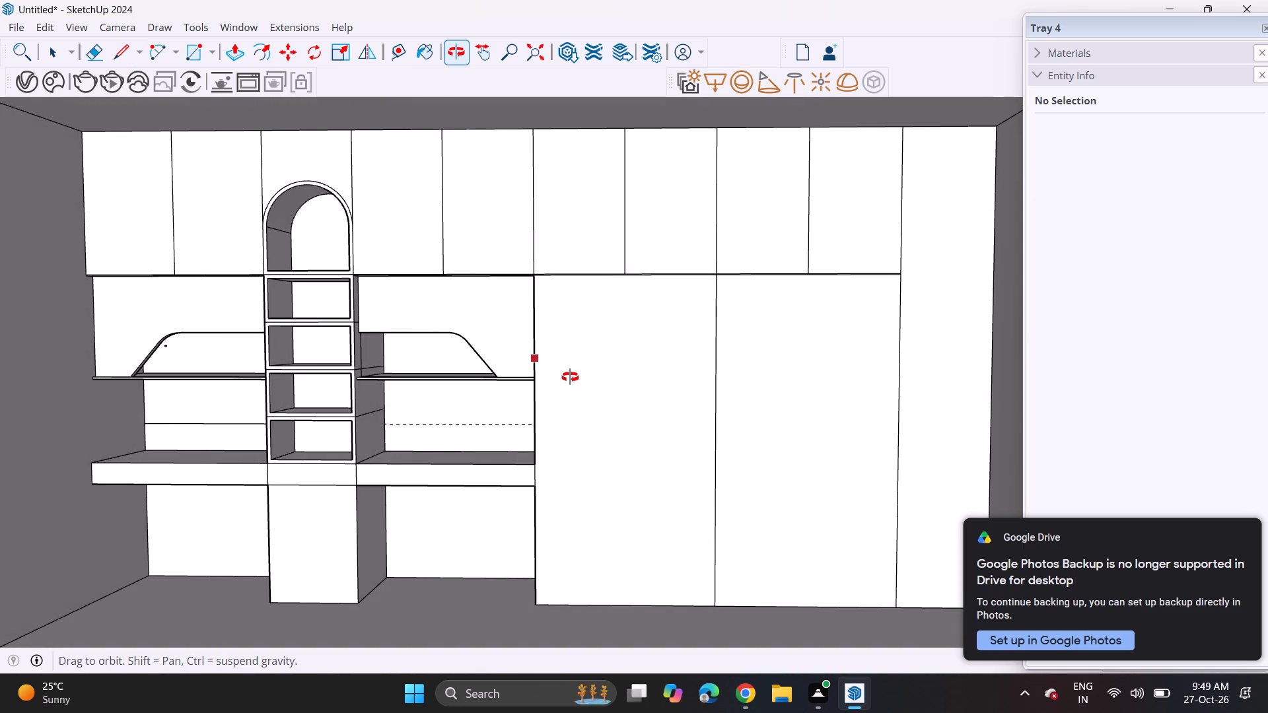
middle_click_drag(570, 377, 568, 376)
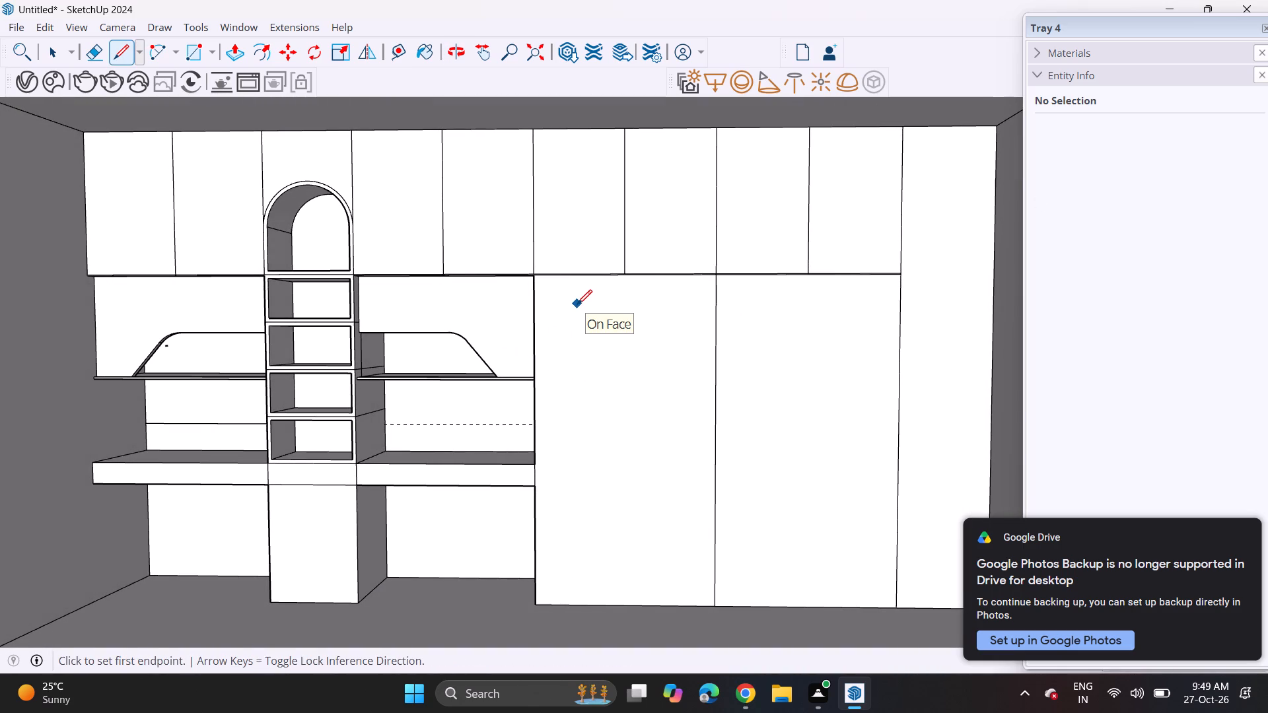
left_click(623, 275)
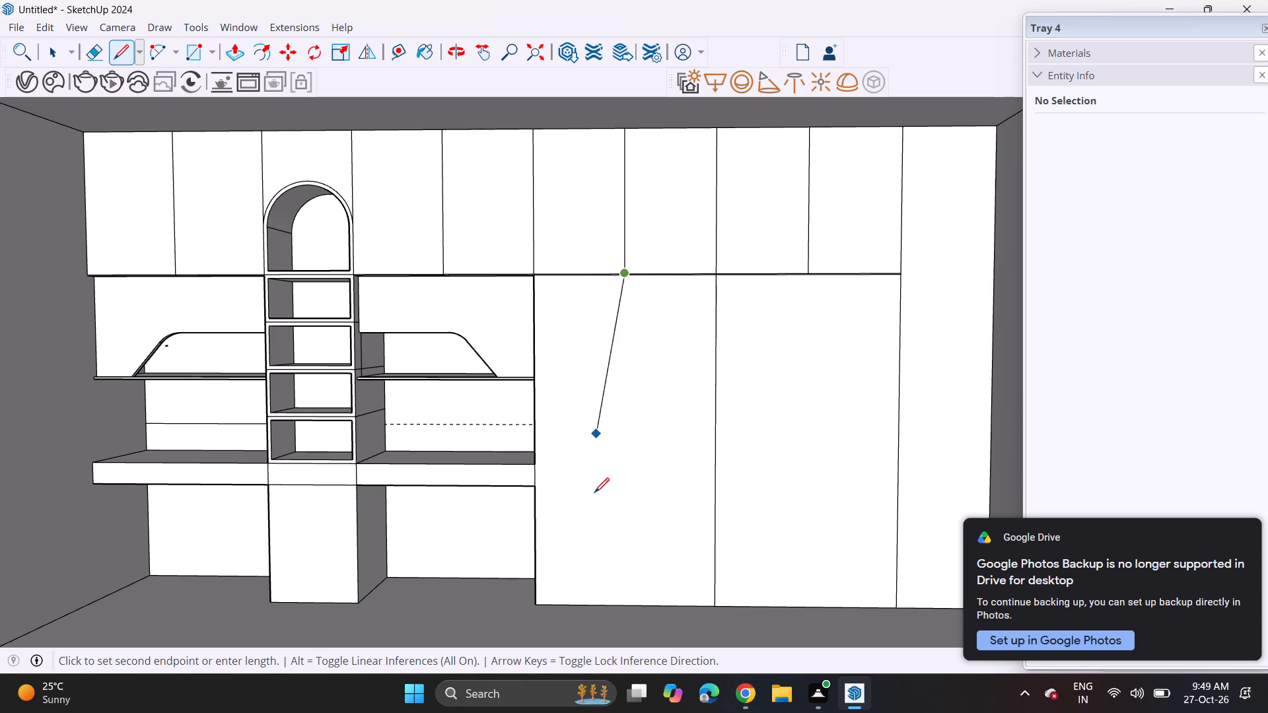
left_click(631, 606)
Split the second wide tall panel into two doors with a vertical line from the upper-cabinet division to the floor edge.
middle_click_drag(704, 470, 524, 475)
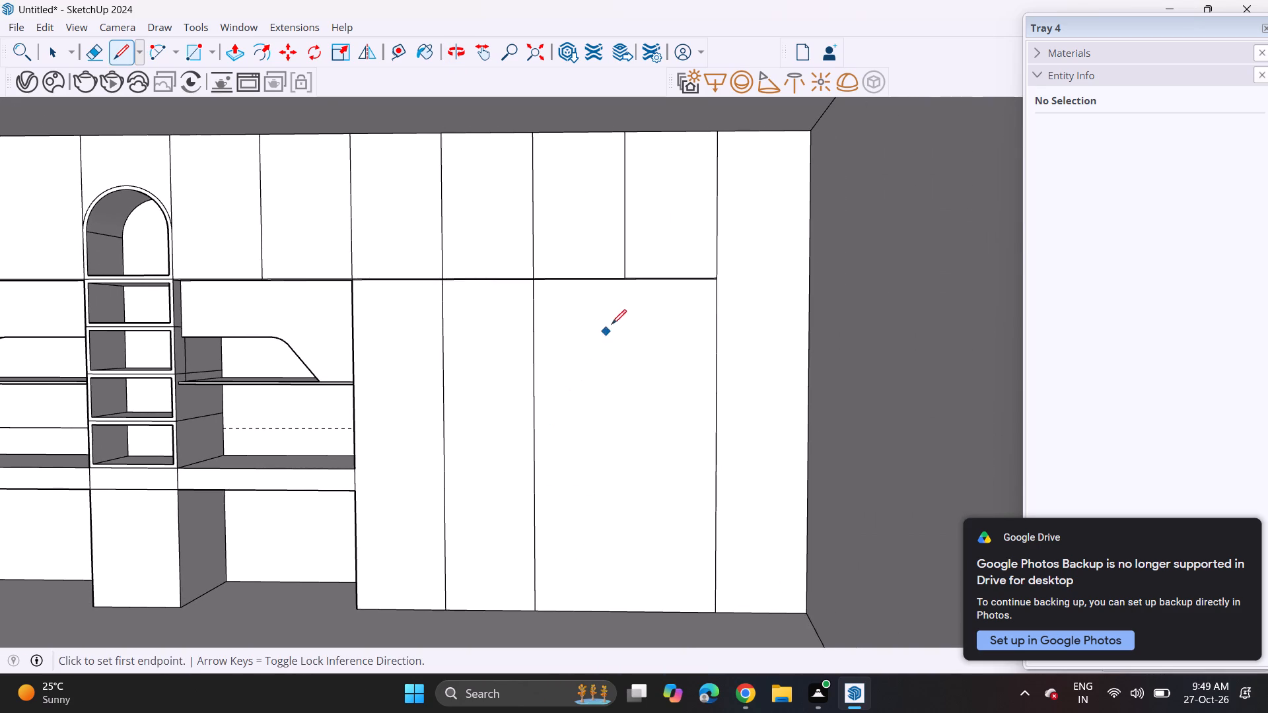
left_click(625, 280)
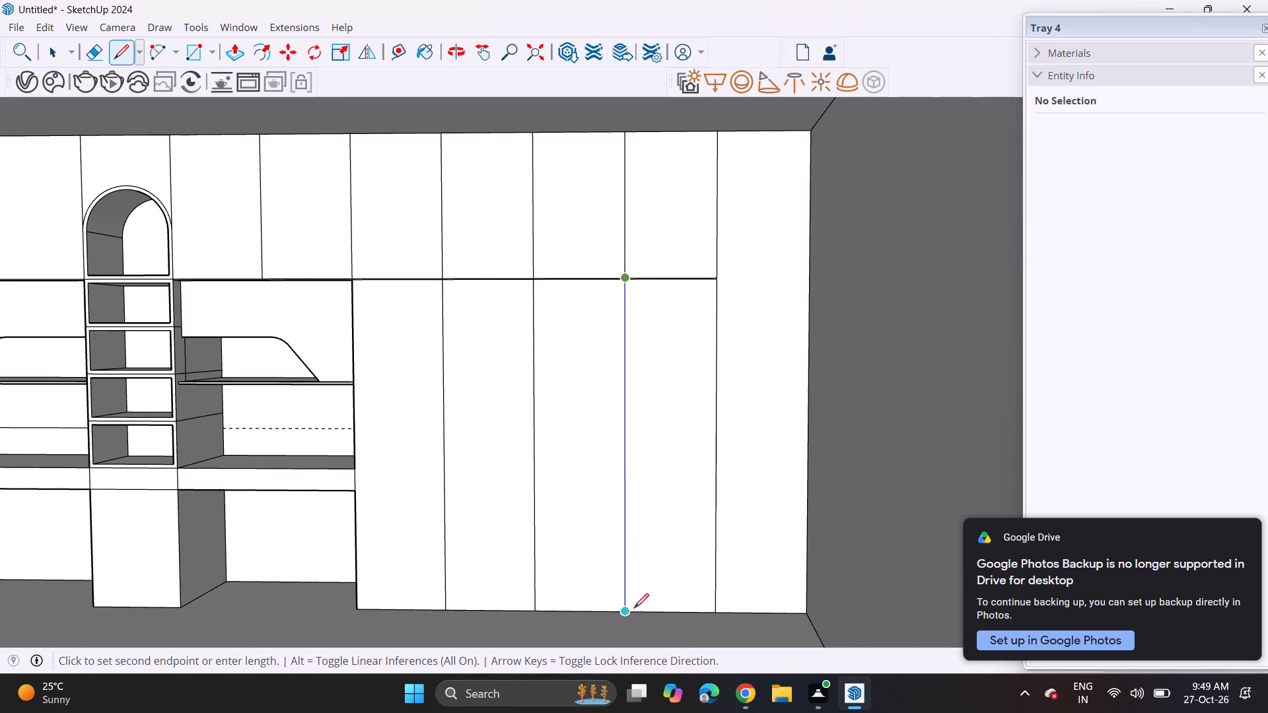
left_click(633, 611)
Examine up close where the new vertical door divisions meet the two horizontal lines below the upper cabinets.
scroll(500, 561, "down", 1)
scroll(500, 561, "up", 2)
scroll(500, 561, "down", 3)
scroll(600, 304, "up", 2)
scroll(575, 322, "down", 1)
scroll(570, 323, "up", 1)
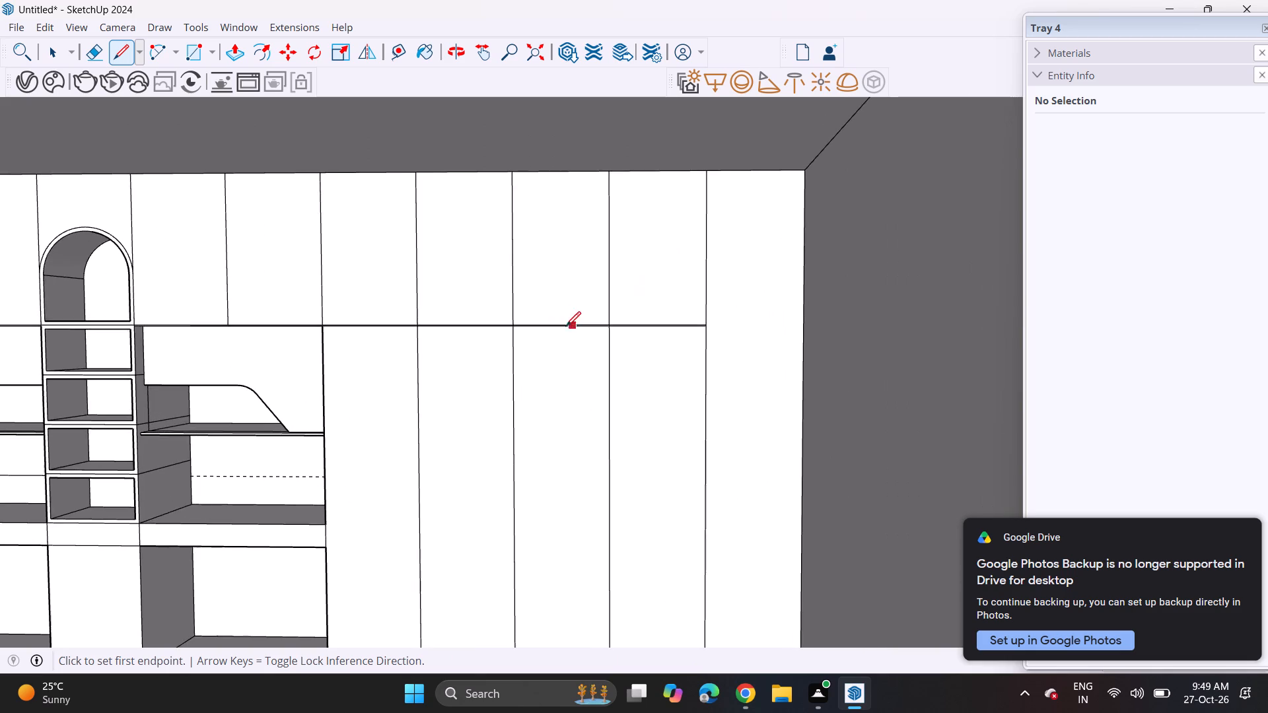
scroll(627, 337, "up", 5)
scroll(621, 327, "down", 1)
scroll(613, 321, "up", 2)
scroll(591, 321, "down", 1)
scroll(592, 324, "up", 14)
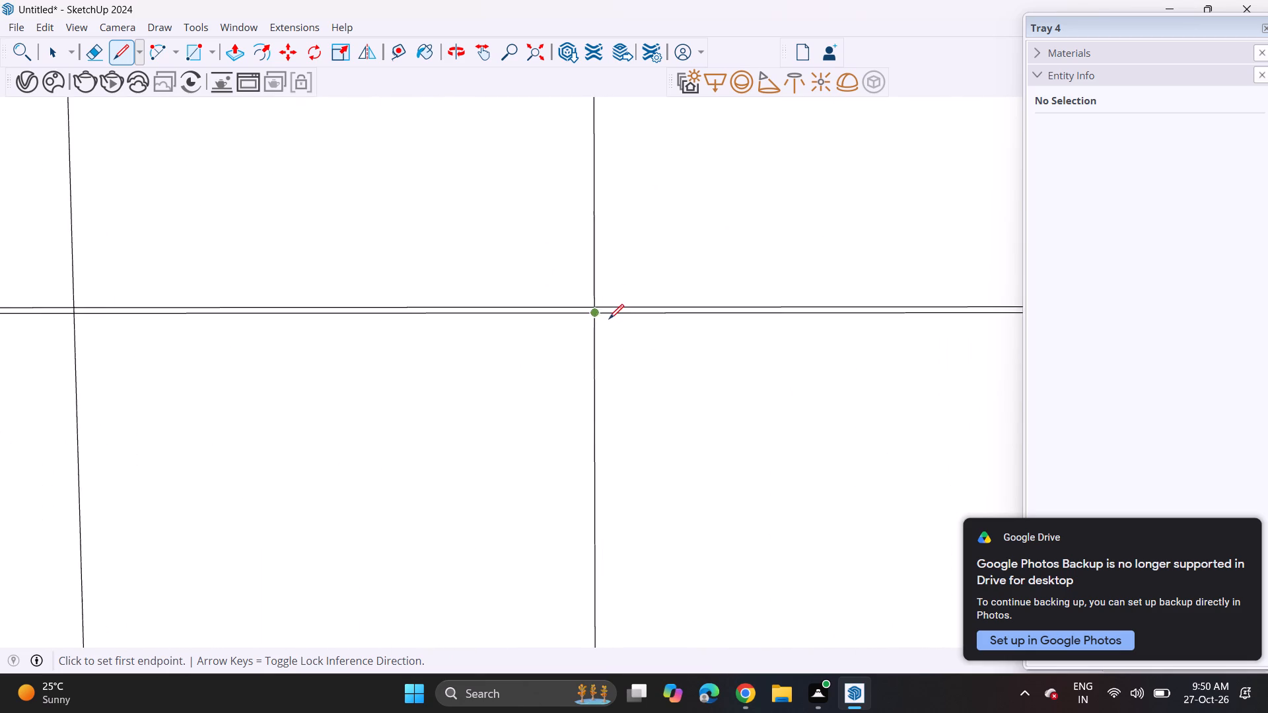
scroll(606, 319, "up", 2)
scroll(606, 318, "down", 1)
scroll(606, 318, "up", 1)
scroll(606, 318, "down", 2)
scroll(597, 312, "up", 3)
scroll(597, 312, "down", 3)
scroll(597, 312, "up", 12)
scroll(597, 312, "down", 1)
scroll(597, 312, "up", 8)
scroll(597, 312, "down", 2)
scroll(597, 312, "up", 2)
scroll(597, 312, "down", 4)
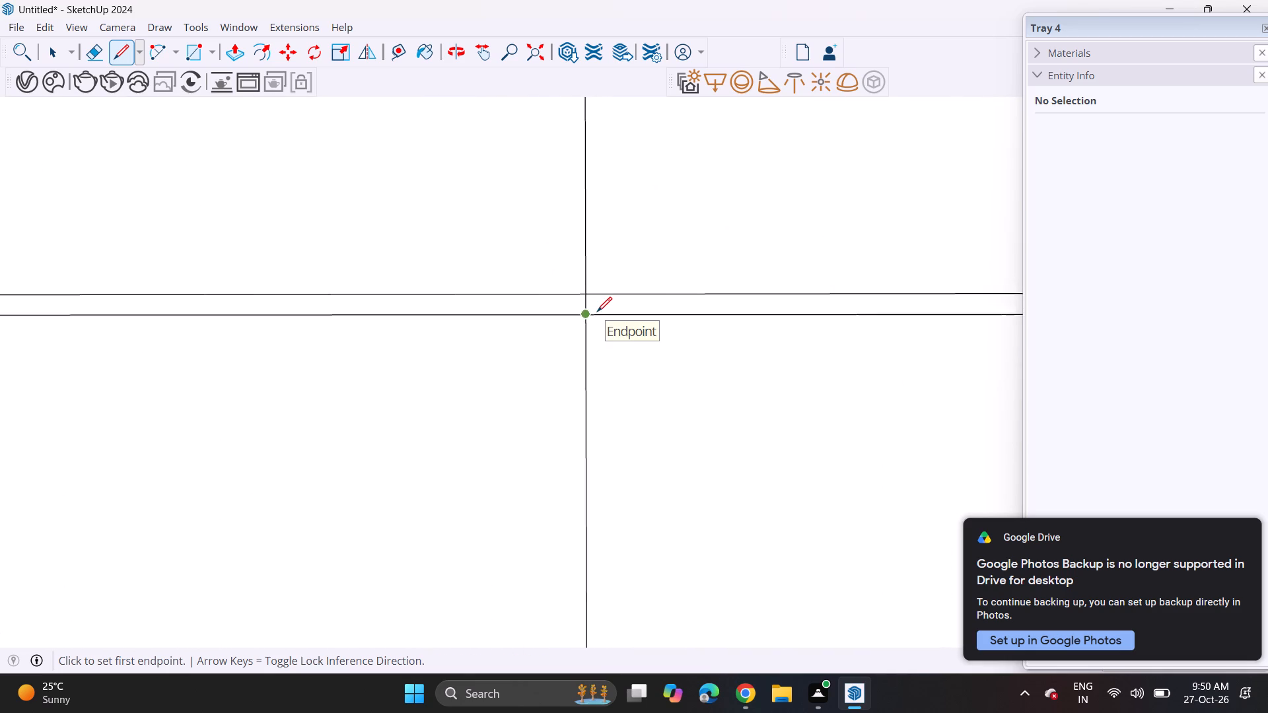
scroll(597, 312, "down", 2)
scroll(597, 312, "up", 2)
scroll(597, 312, "down", 2)
scroll(597, 312, "up", 1)
scroll(597, 312, "down", 9)
scroll(597, 312, "up", 1)
scroll(597, 312, "down", 1)
scroll(597, 312, "up", 2)
scroll(597, 312, "down", 8)
scroll(597, 312, "up", 1)
scroll(597, 312, "down", 11)
scroll(597, 312, "up", 1)
scroll(597, 312, "down", 1)
scroll(597, 312, "up", 1)
scroll(597, 312, "down", 6)
scroll(597, 312, "up", 3)
scroll(597, 312, "down", 6)
scroll(597, 312, "up", 1)
scroll(597, 312, "down", 2)
scroll(597, 312, "up", 1)
scroll(597, 312, "down", 4)
scroll(597, 312, "up", 2)
scroll(597, 312, "down", 4)
scroll(597, 312, "up", 1)
scroll(597, 312, "down", 5)
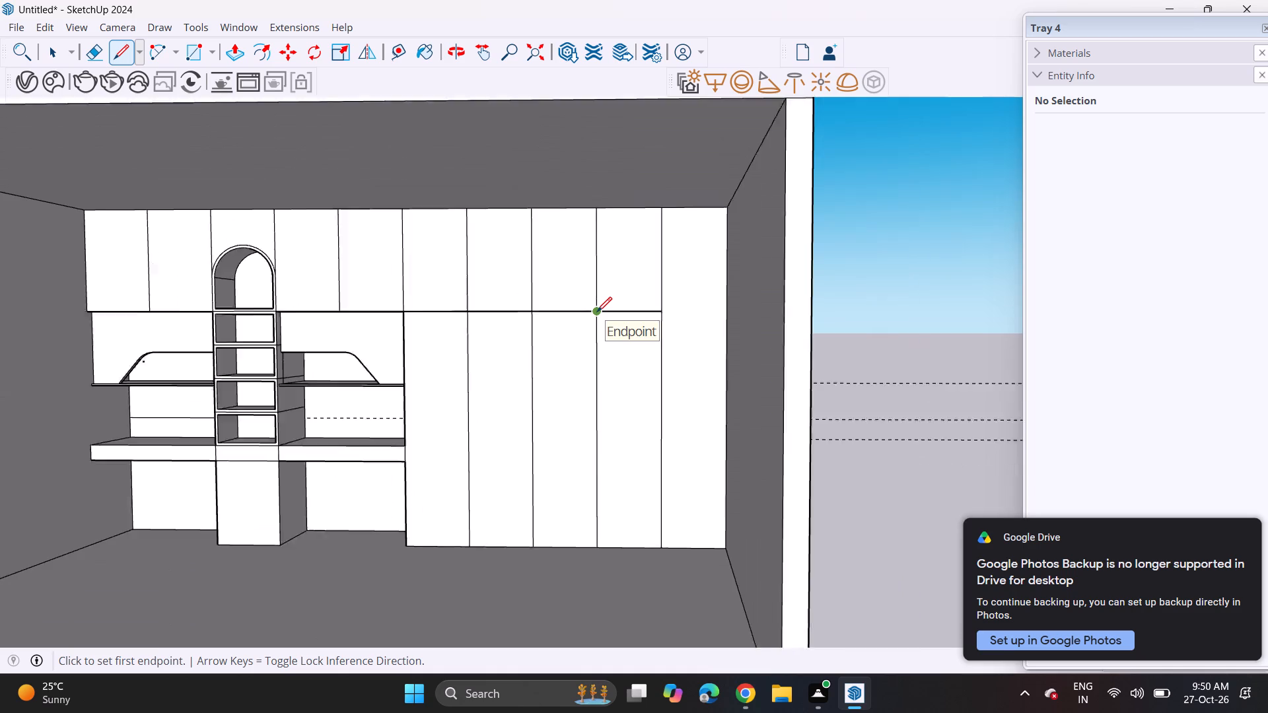
Draw a tall rectangle centred on the first door pair, from the first door's bottom-edge midpoint to the second door's middle, stopping below the door tops.
middle_click_drag(556, 321, 710, 320, "shift")
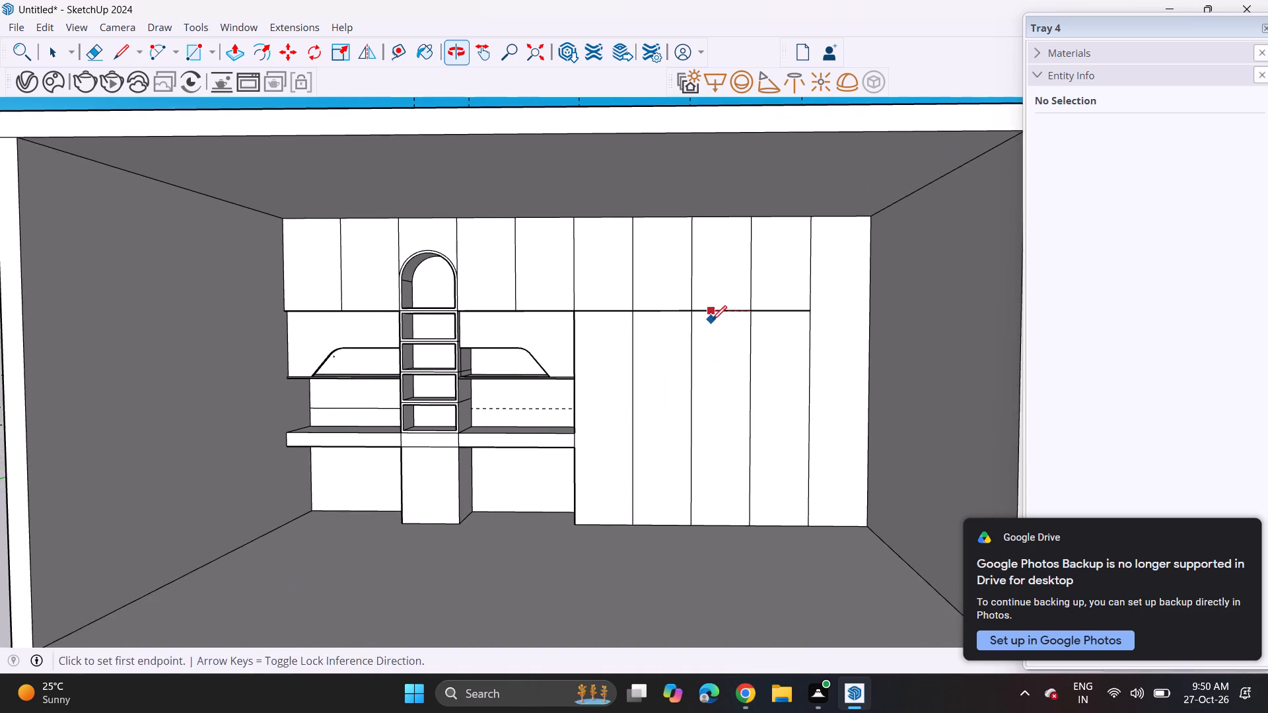
middle_click(709, 319)
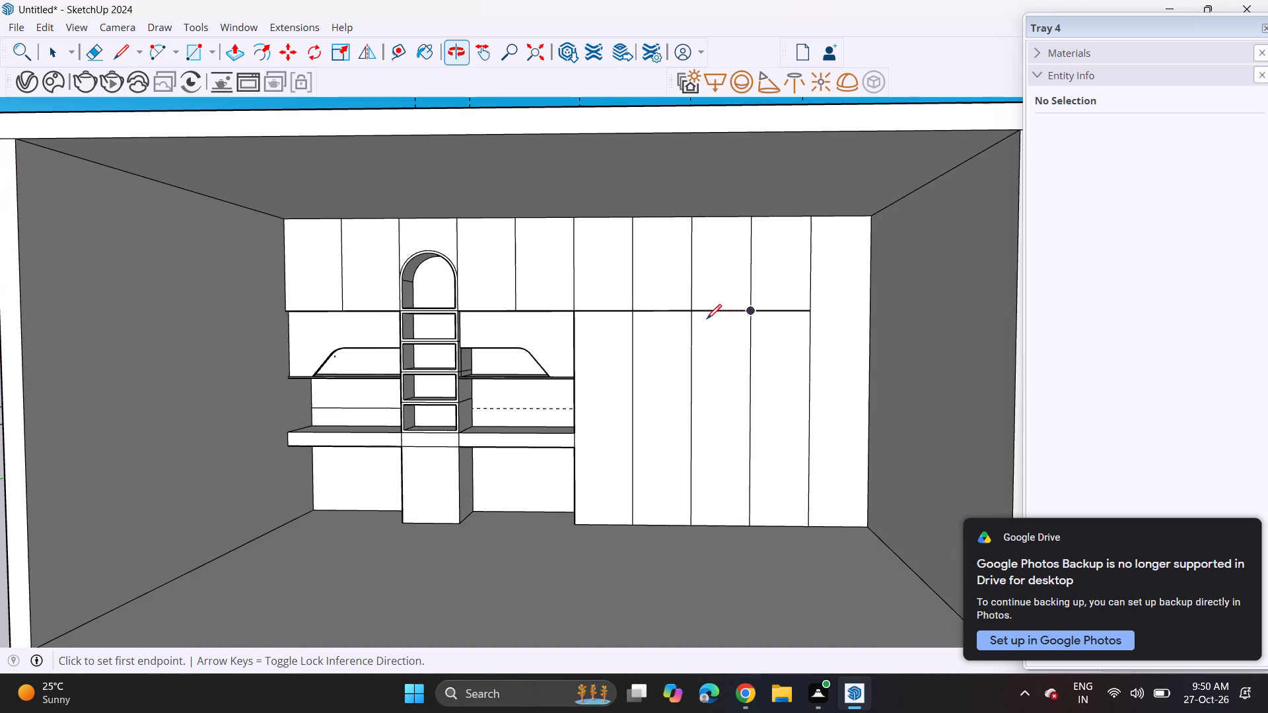
key("space")
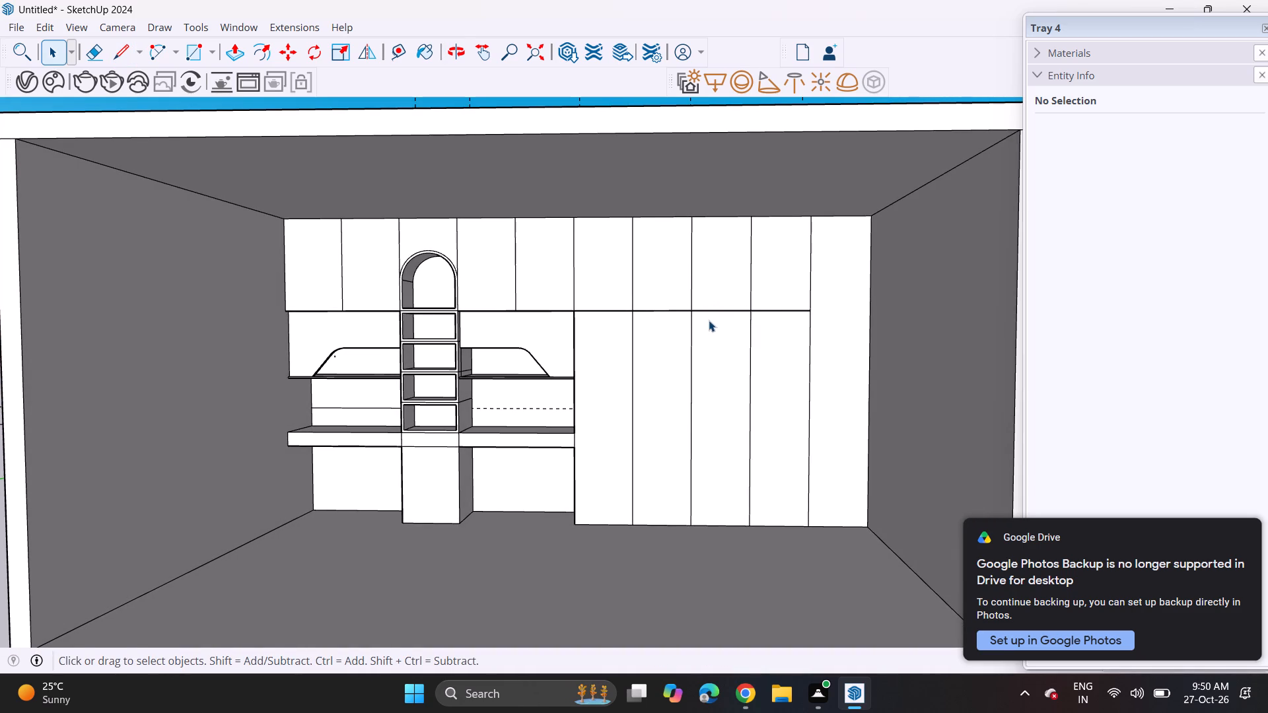
scroll(687, 326, "down", 1)
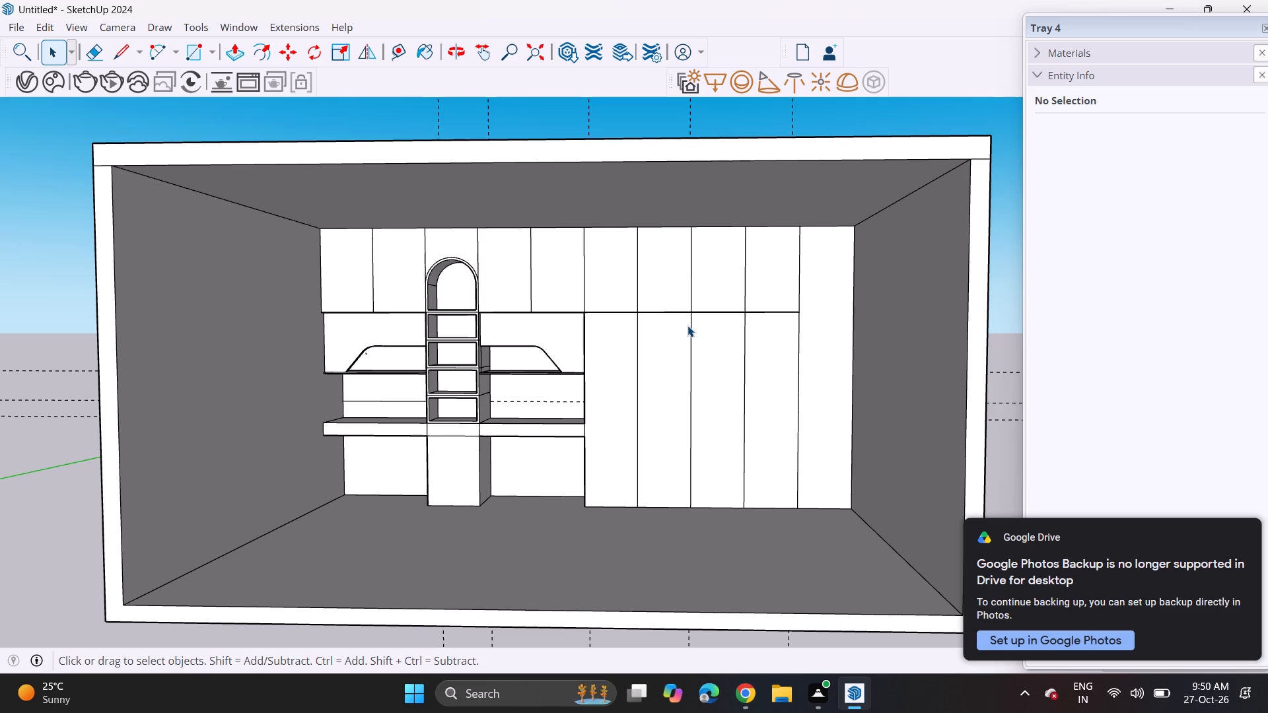
left_click(192, 52)
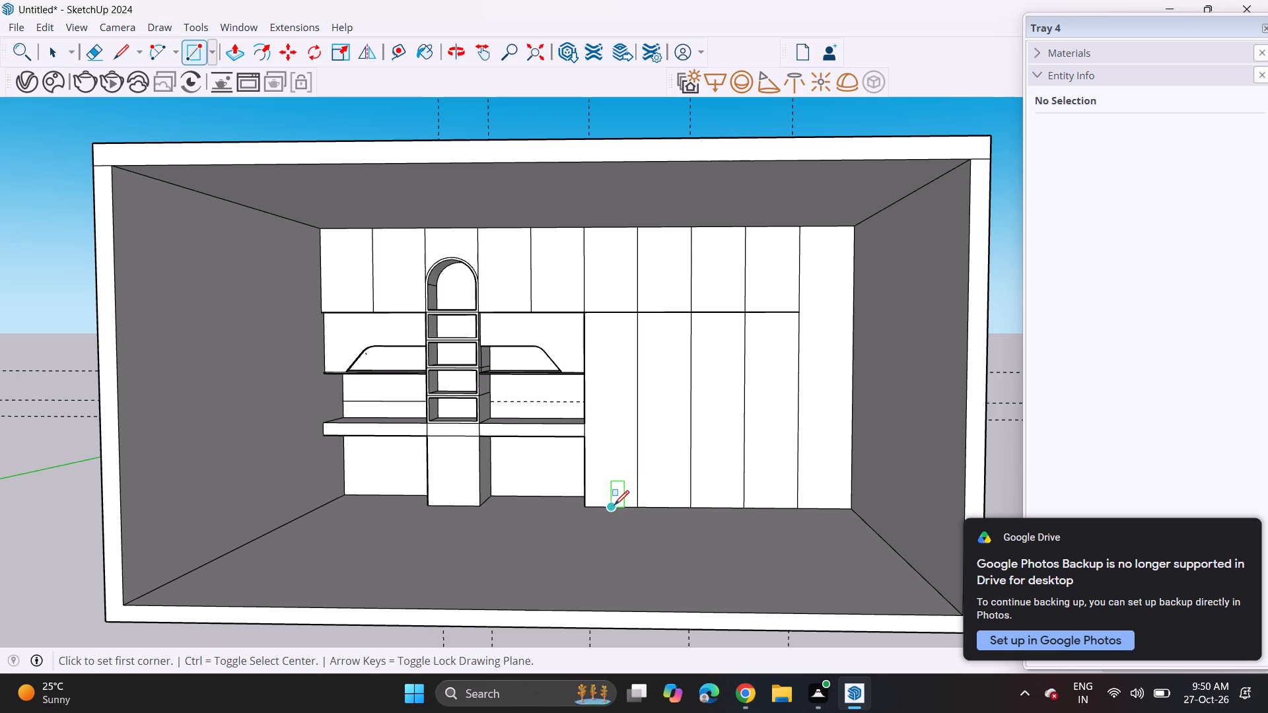
left_click(614, 505)
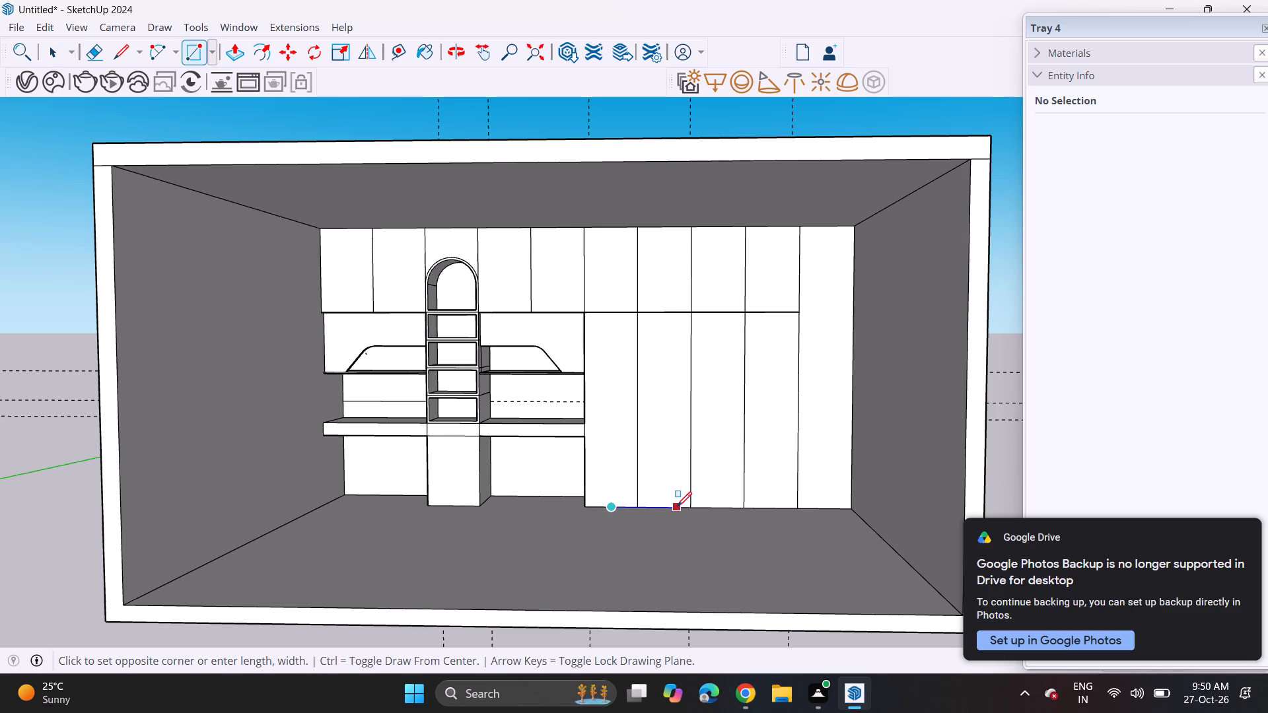
left_click(665, 508)
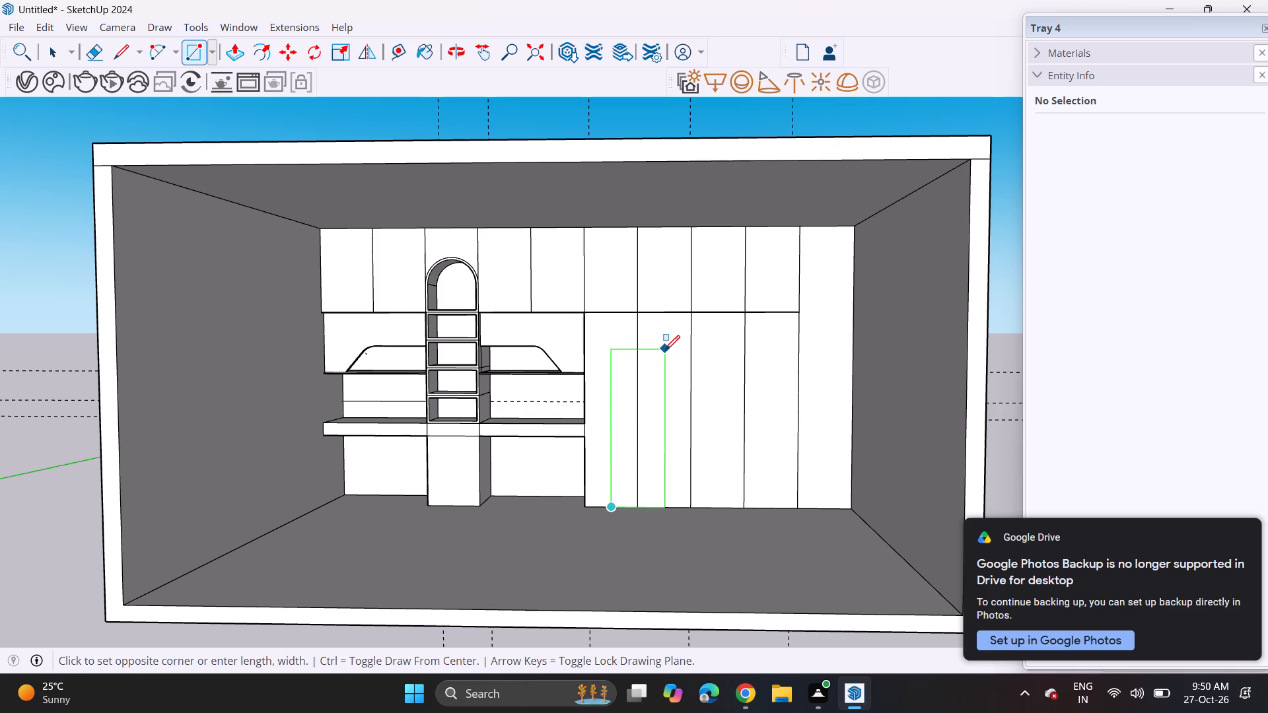
left_click(666, 351)
key("space")
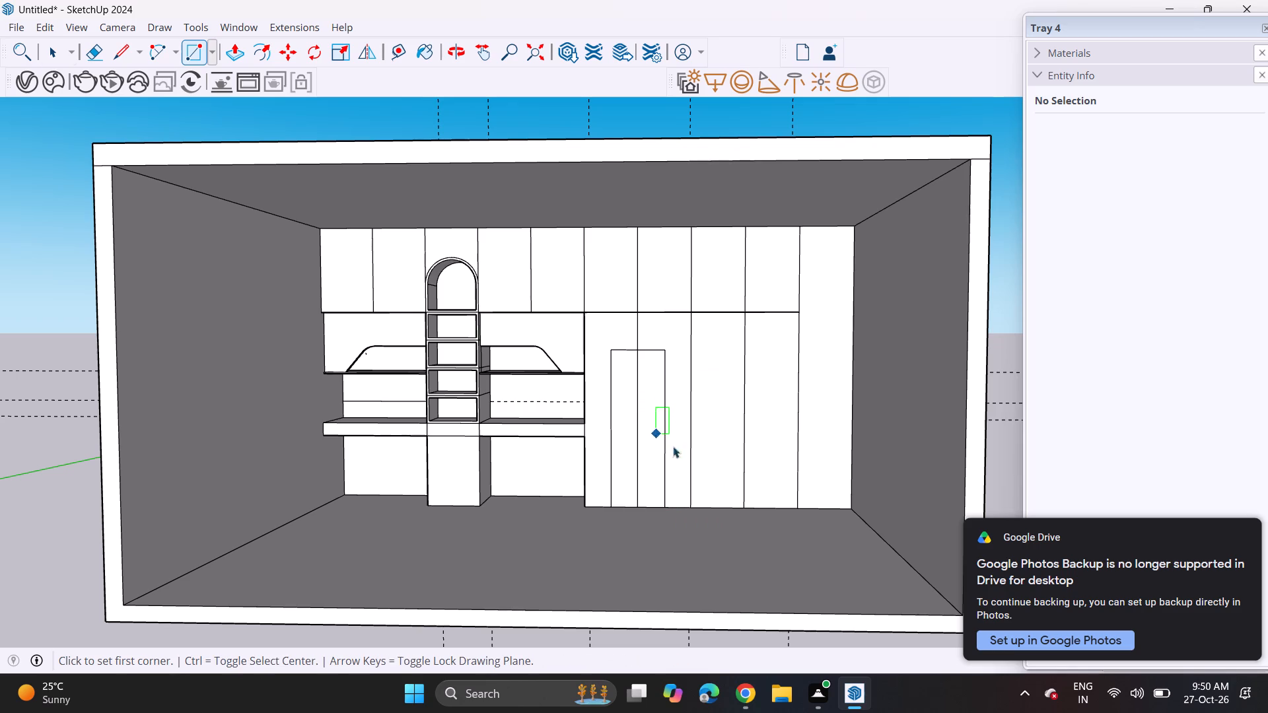
Draw a matching tall rectangle across the second pair of tall doors, starting from the bottom-edge midpoint of that pair's first door.
left_click(188, 56)
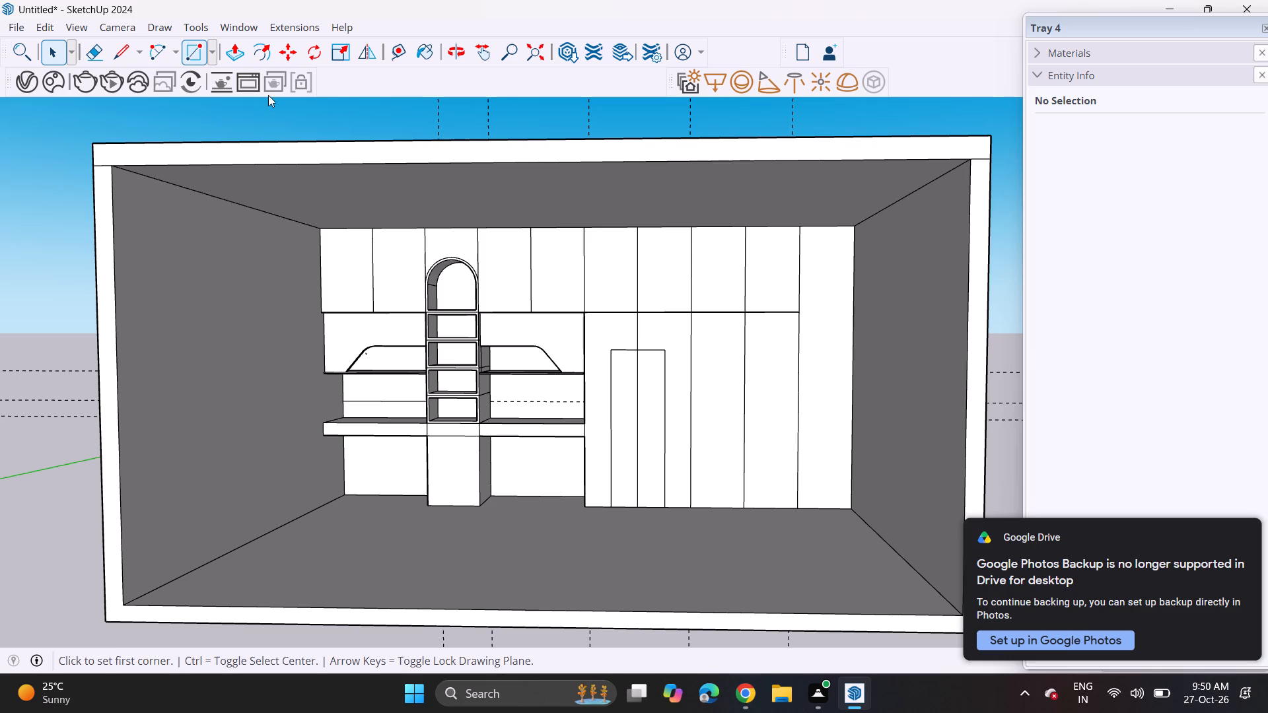
left_click(715, 512)
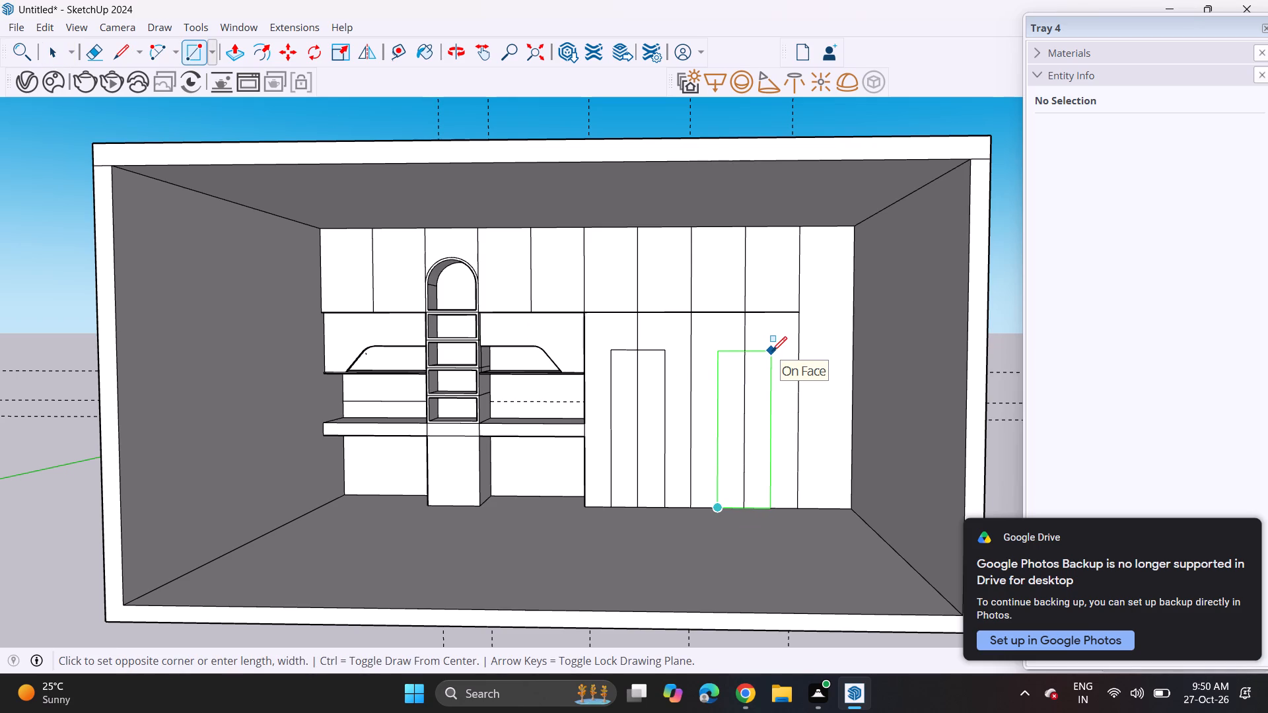
left_click(772, 351)
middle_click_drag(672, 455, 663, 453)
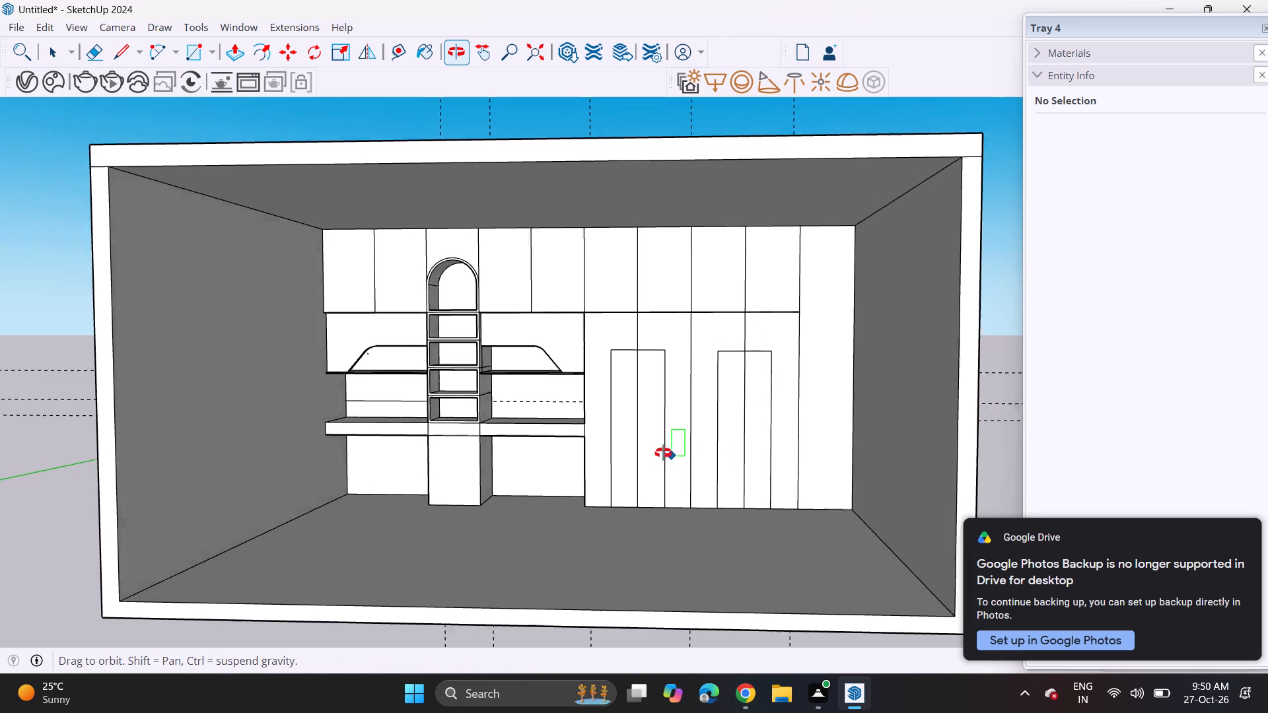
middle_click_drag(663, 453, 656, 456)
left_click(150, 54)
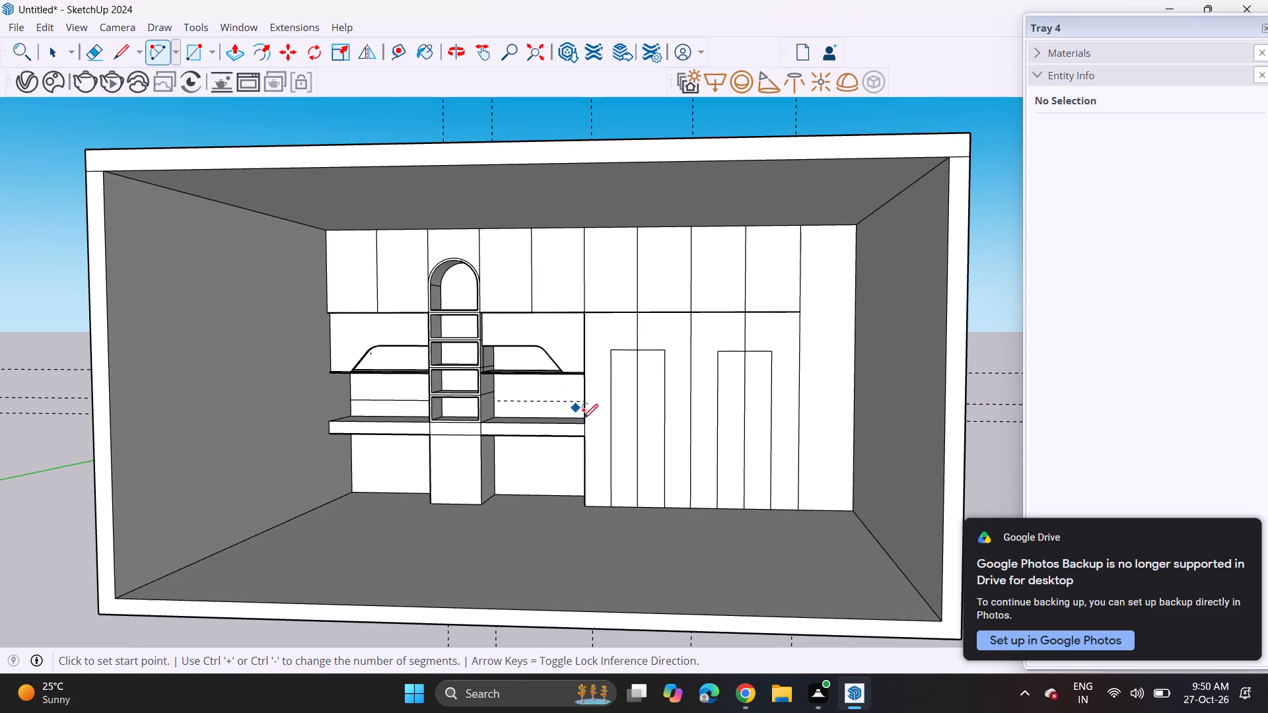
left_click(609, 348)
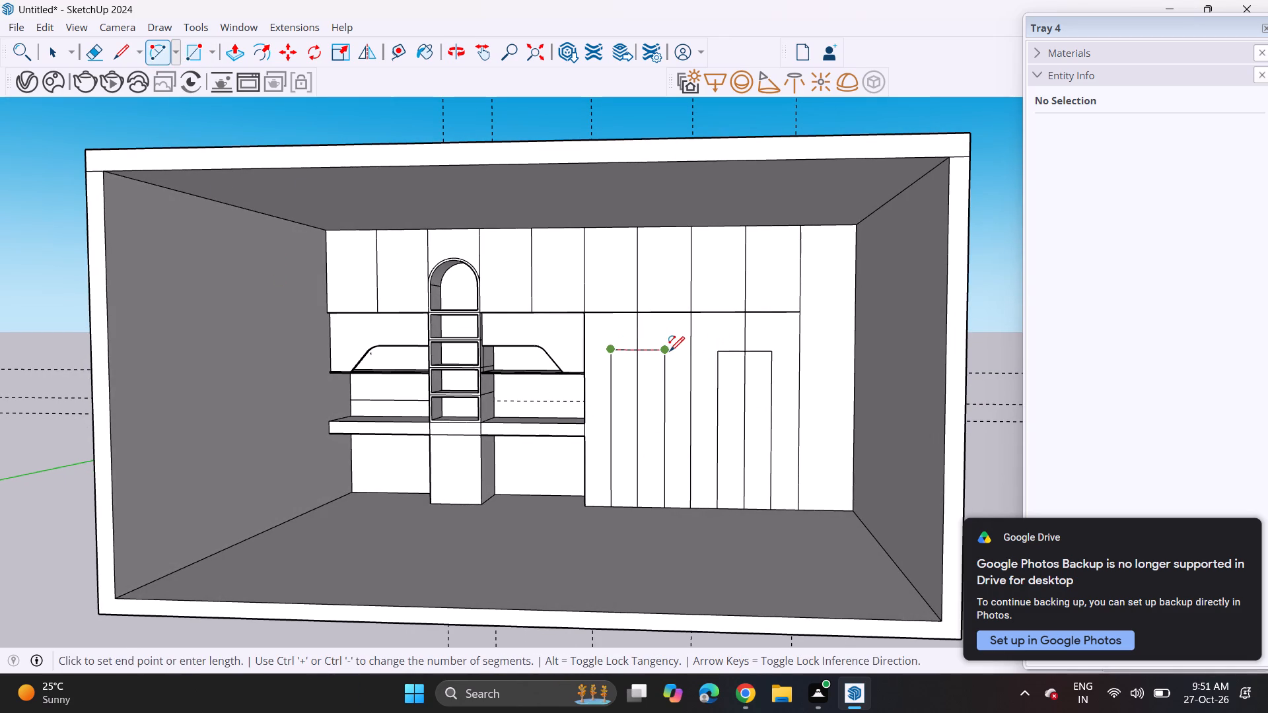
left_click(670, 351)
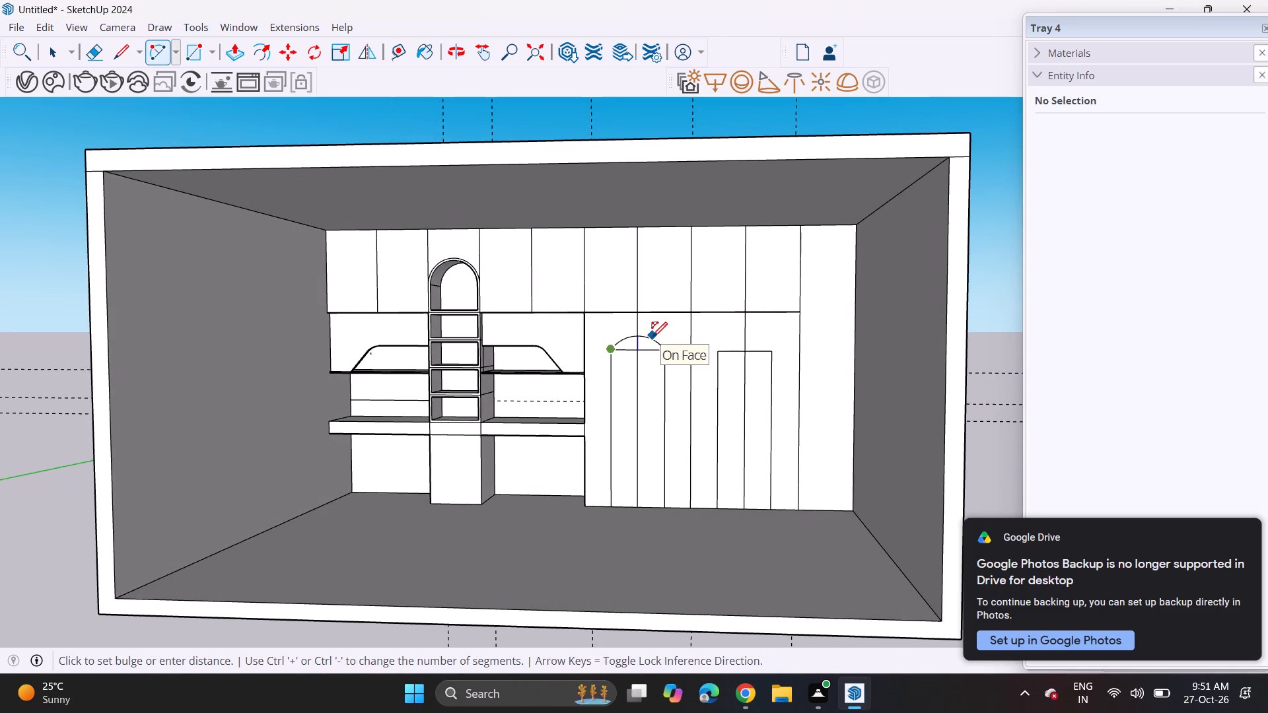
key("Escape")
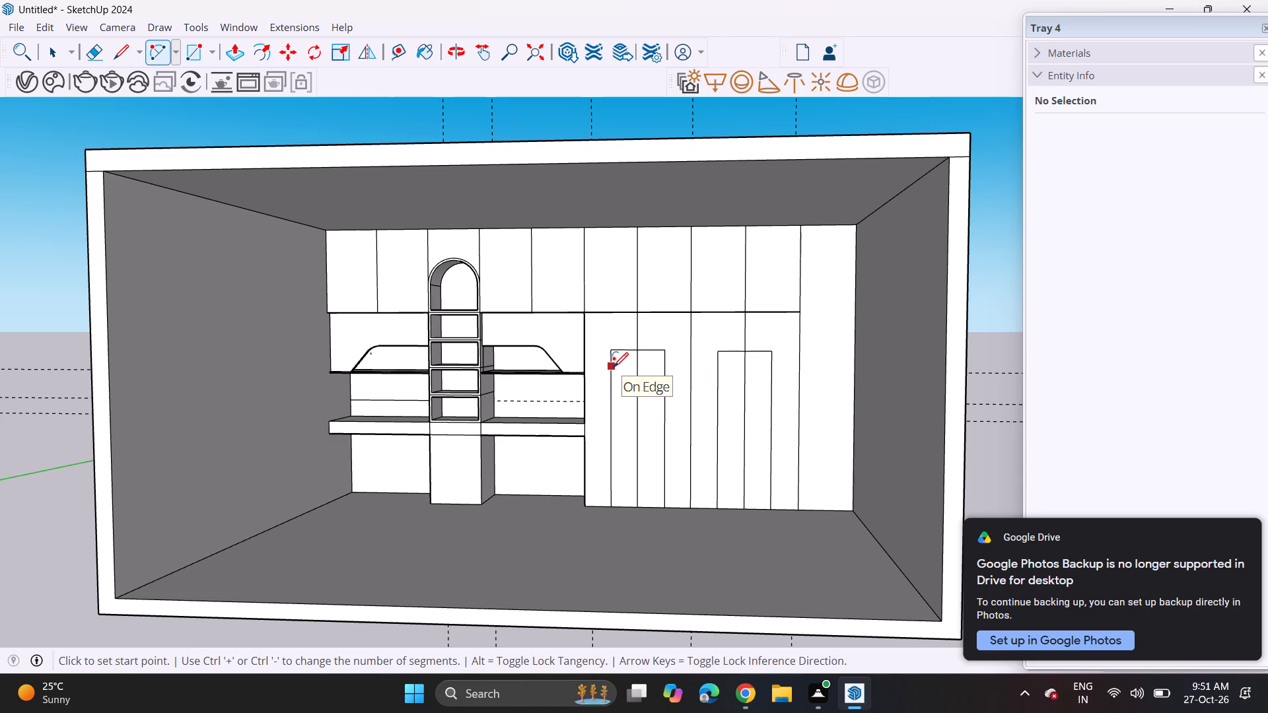
Draw a two-point arc between the first rectangle's side edges, starting slightly below its top corners and bulging above its top edge.
left_click(614, 367)
left_click(665, 370)
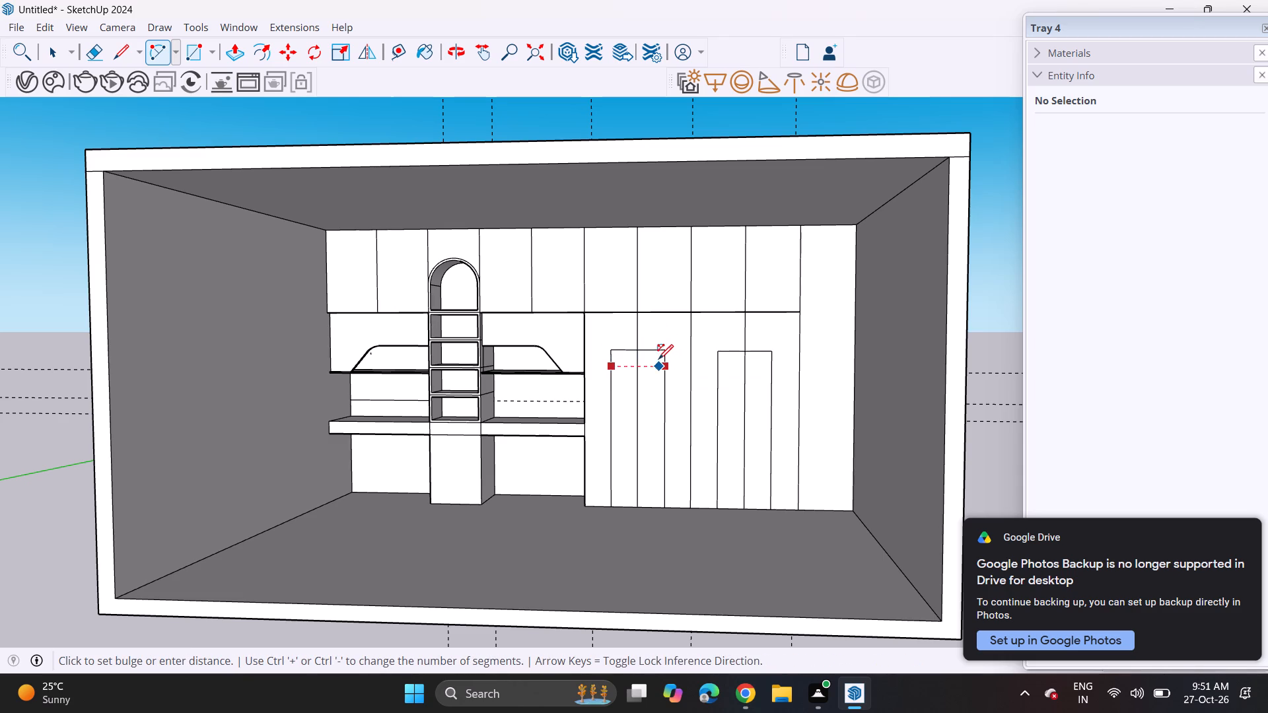
left_click(651, 337)
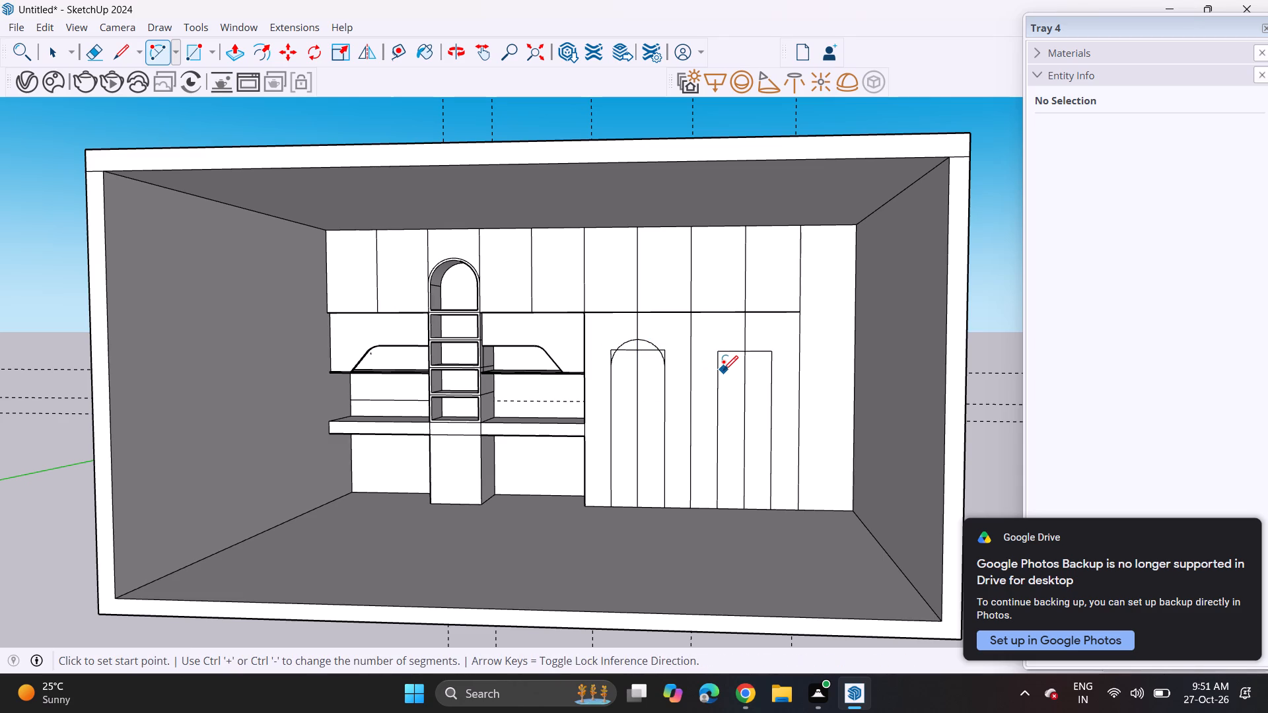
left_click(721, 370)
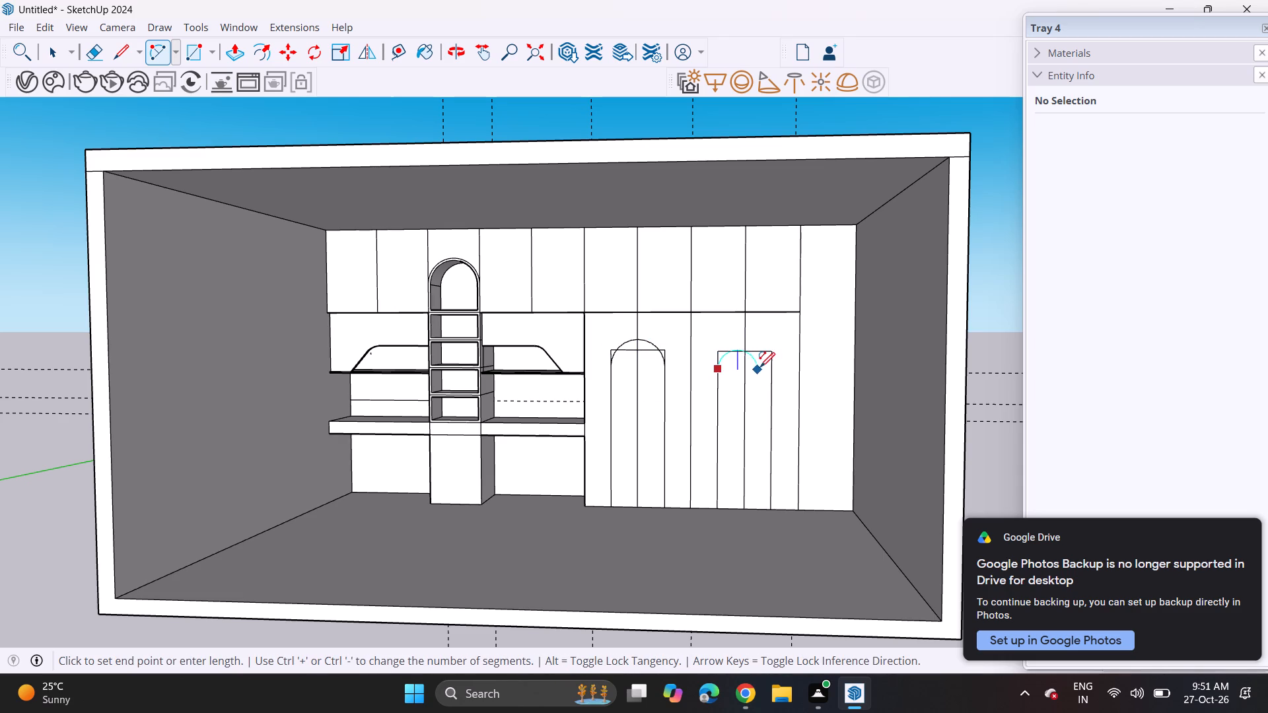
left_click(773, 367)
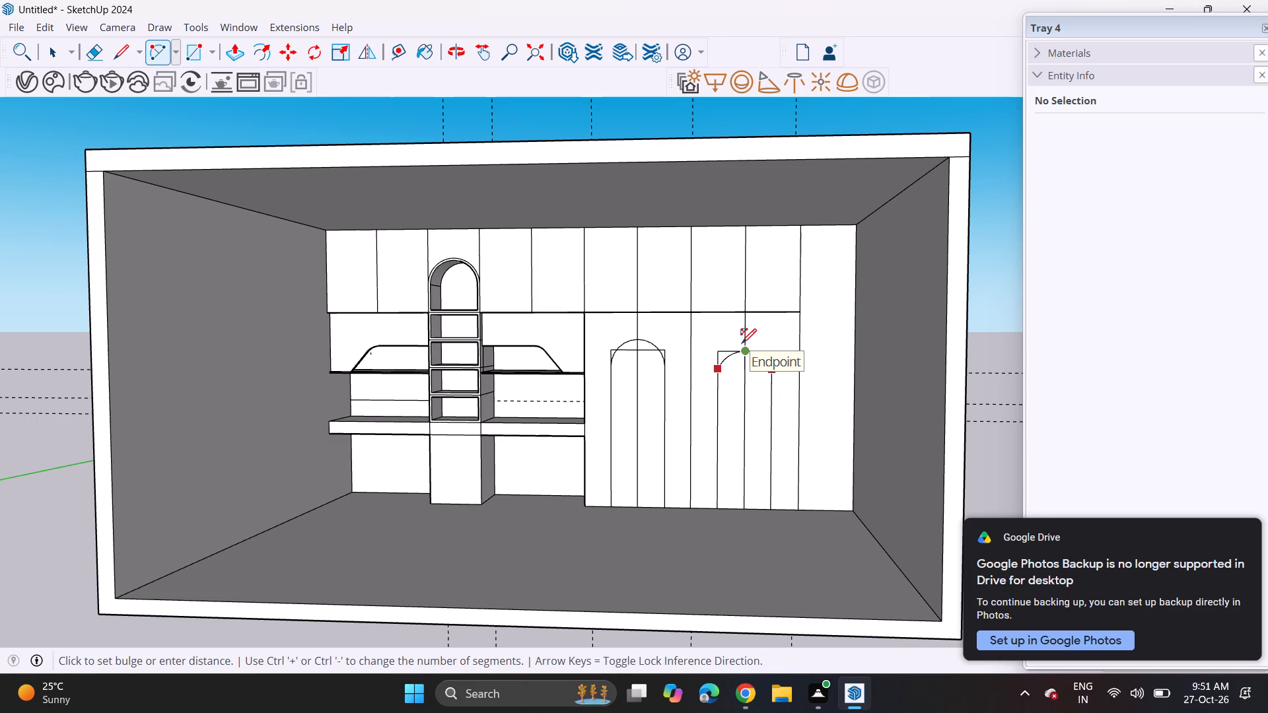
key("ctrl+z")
Delete the tall rectangle's side and top edges on the second pair of tall doors.
key("space")
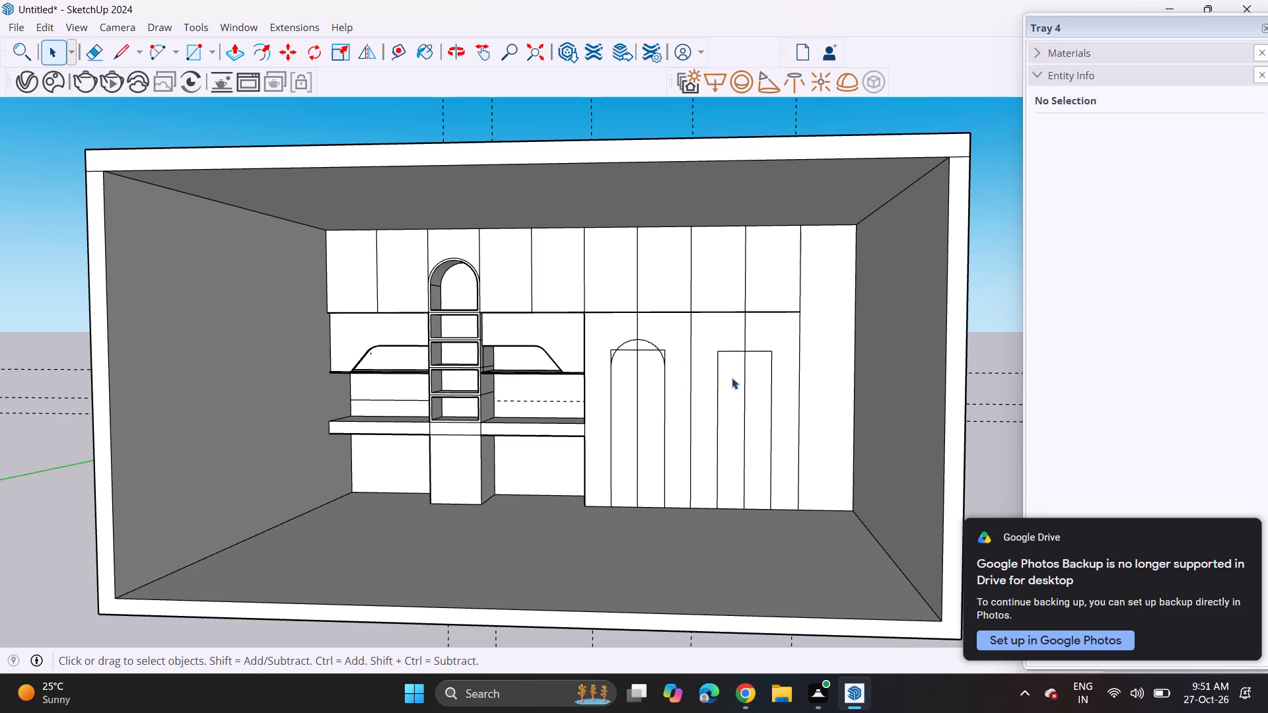
left_click(716, 417)
left_click(718, 416)
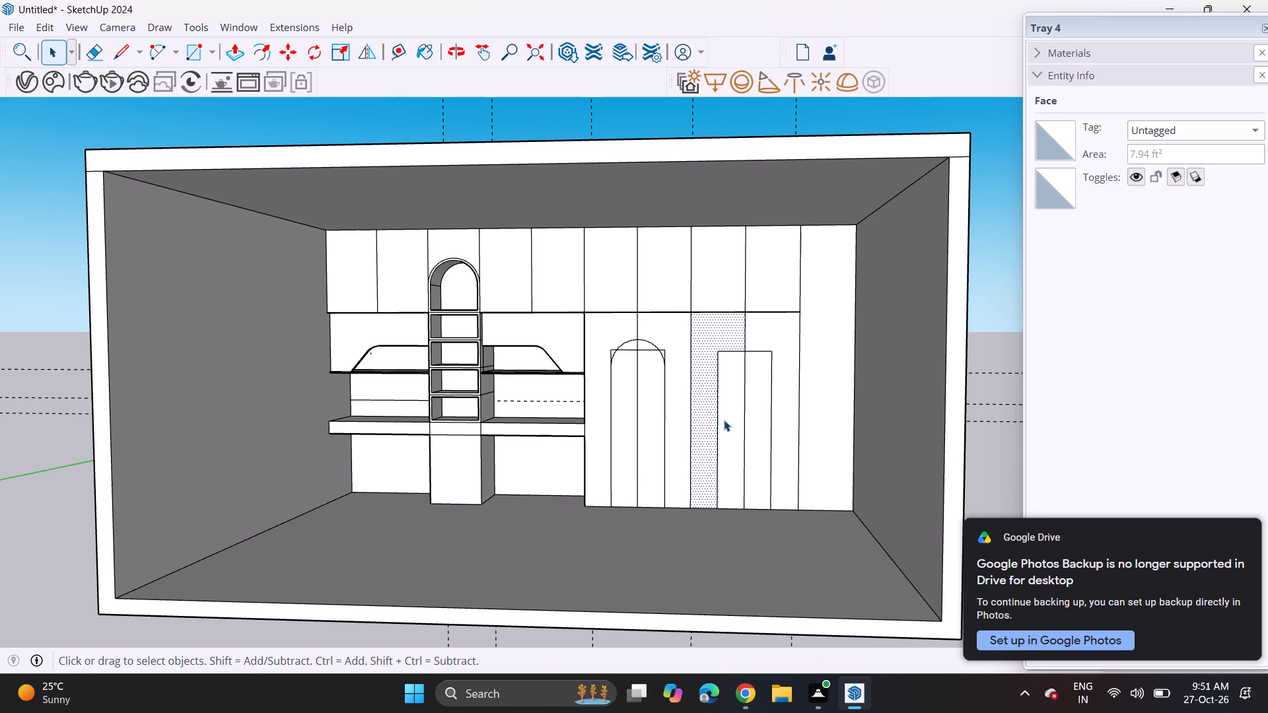
key("Delete")
left_click(730, 354)
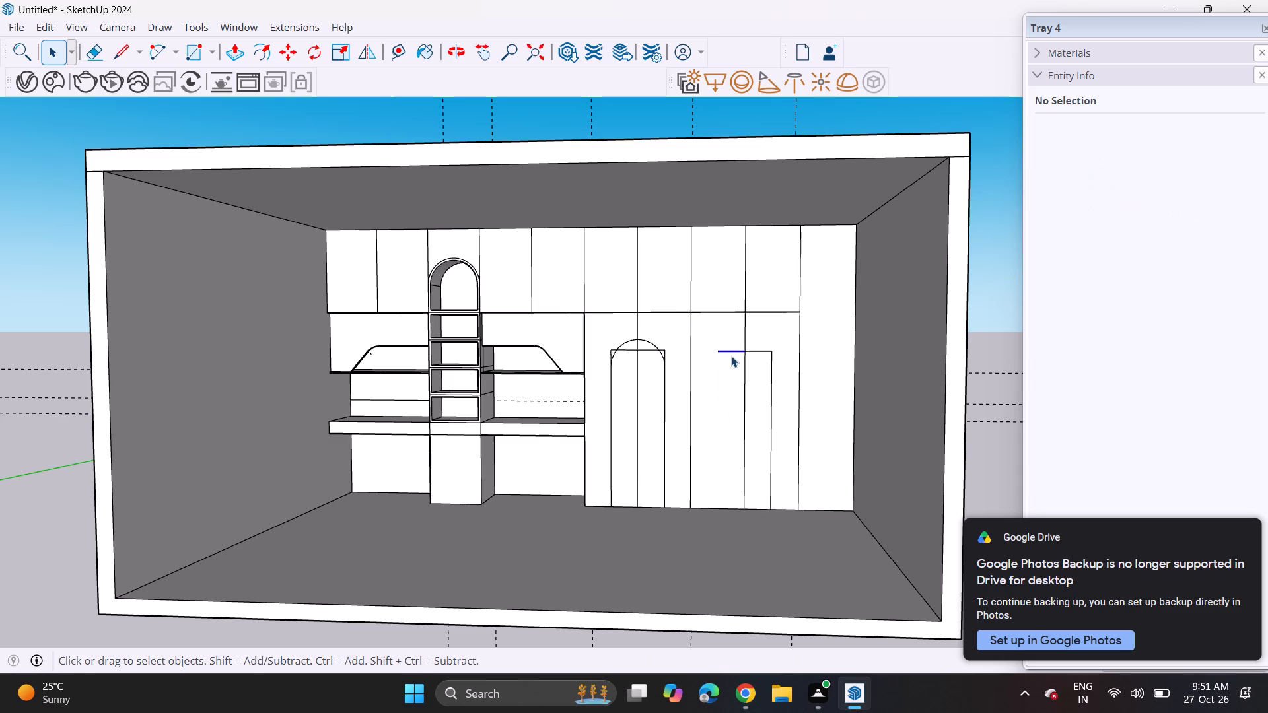
key("Delete")
left_click(759, 353)
key("Delete")
left_click(772, 419)
key("Delete")
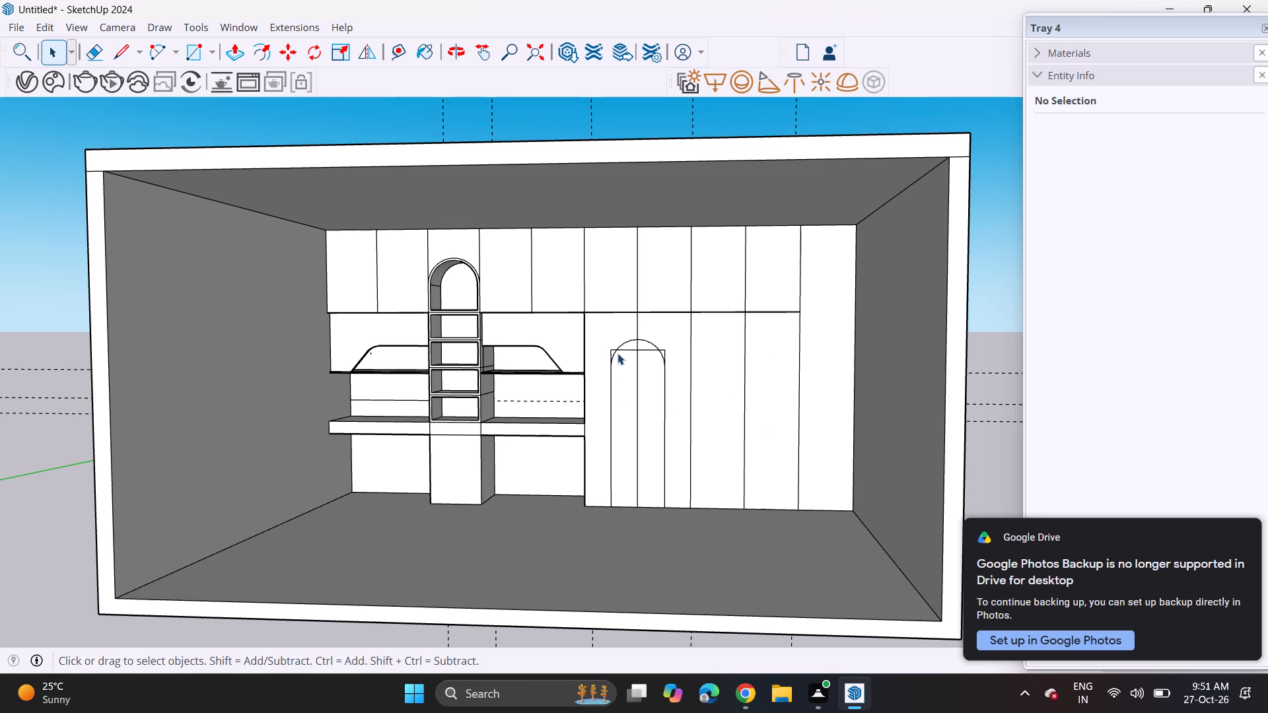
Delete the rectangle's leftover corner edges outside the arc, on the side of the first arch nearest the shelves.
left_click(612, 349)
scroll(612, 349, "up", 5)
scroll(612, 349, "down", 1)
scroll(612, 349, "up", 10)
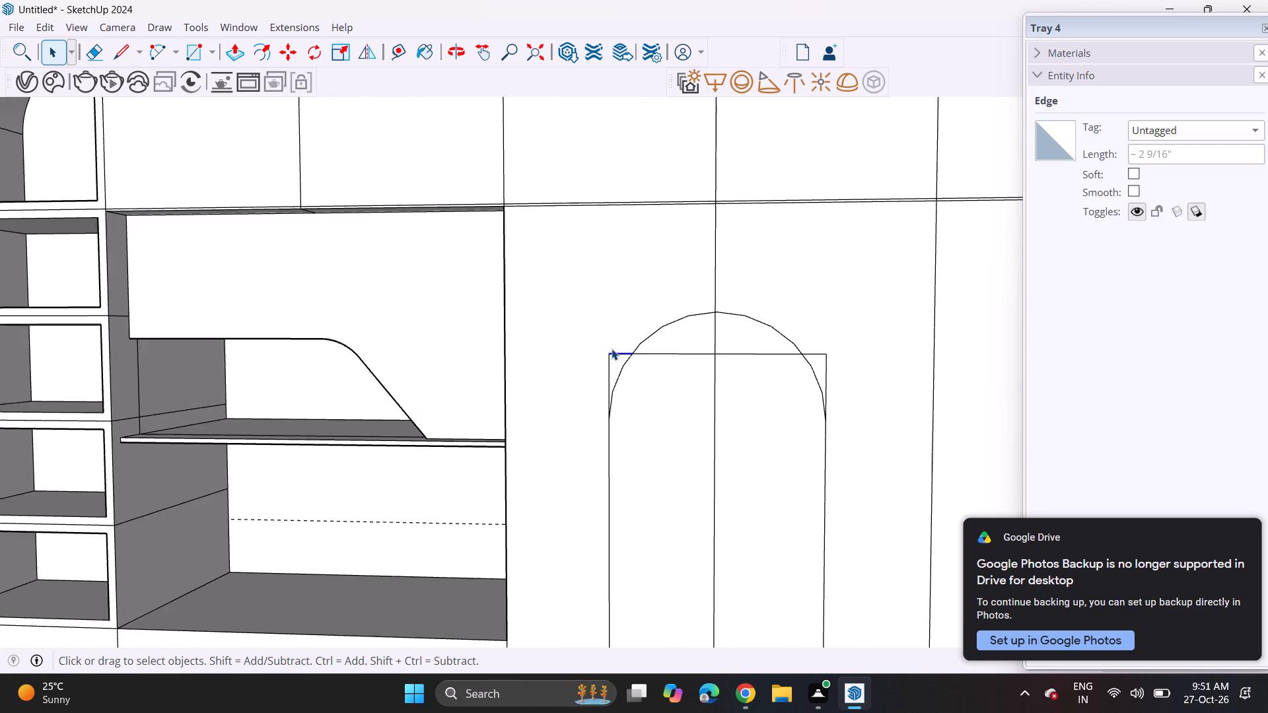
scroll(612, 349, "up", 2)
scroll(612, 349, "down", 1)
scroll(612, 349, "up", 3)
key("Delete")
left_click(609, 363)
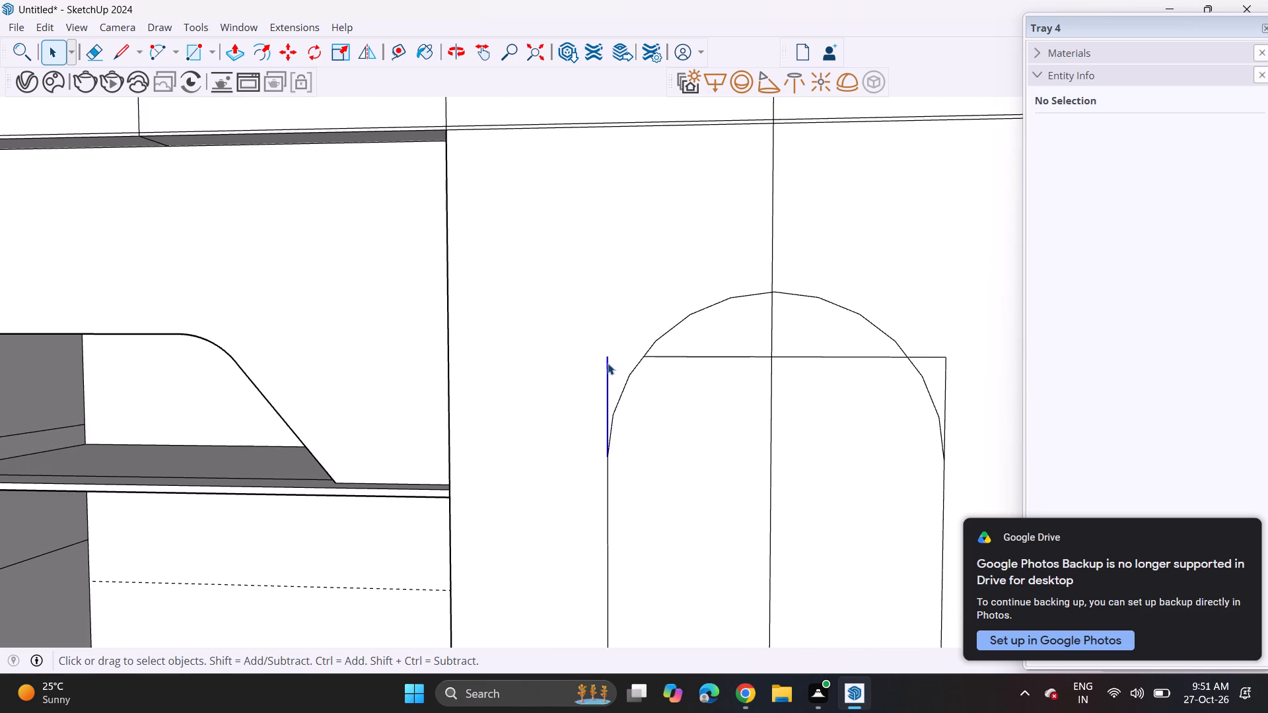
key("Delete")
Delete the straight line crossing inside the first arch and the leftover rectangle corner outside its other side.
left_click(686, 359)
key("Delete")
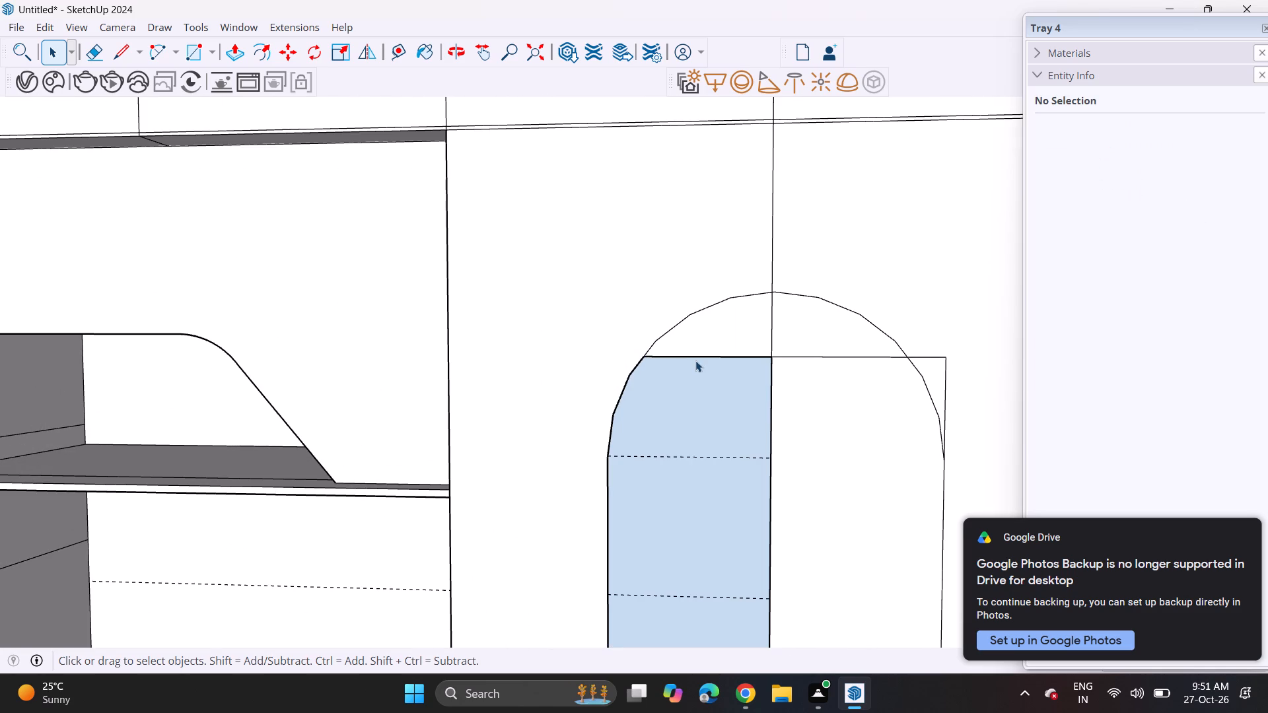
key("ctrl+z")
left_click(706, 356)
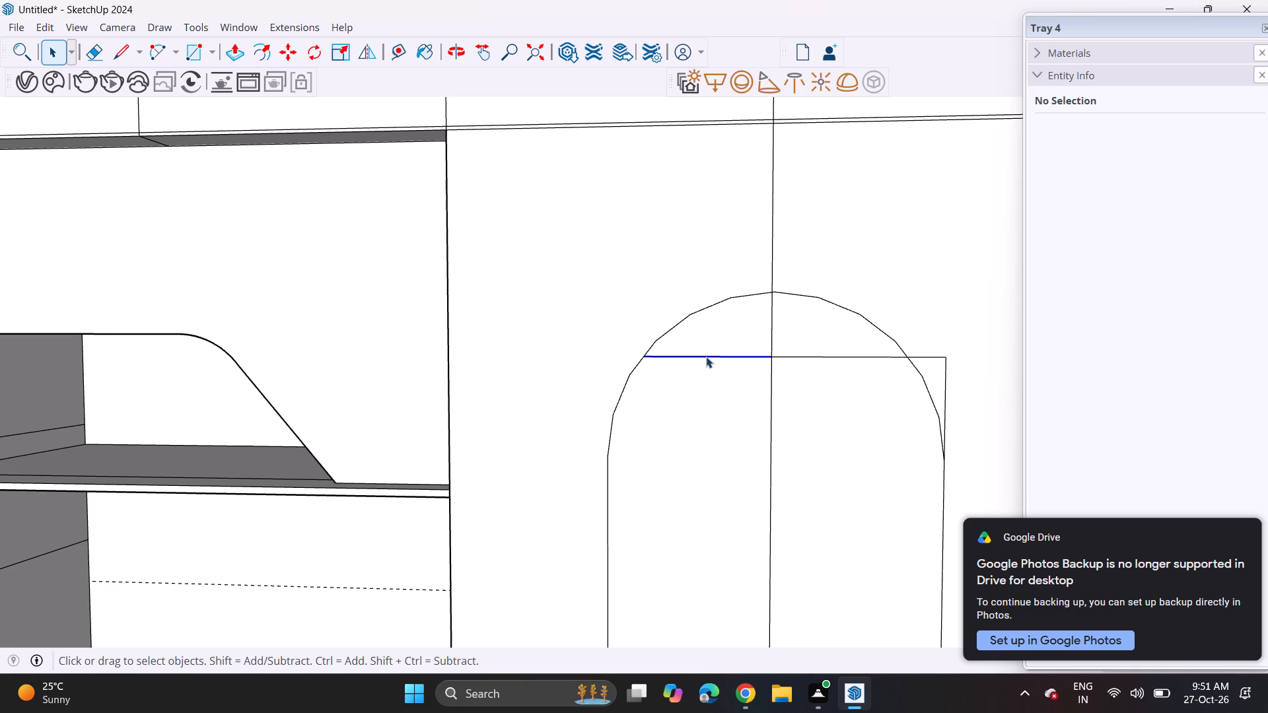
key("Delete")
left_click(801, 356)
key("Delete")
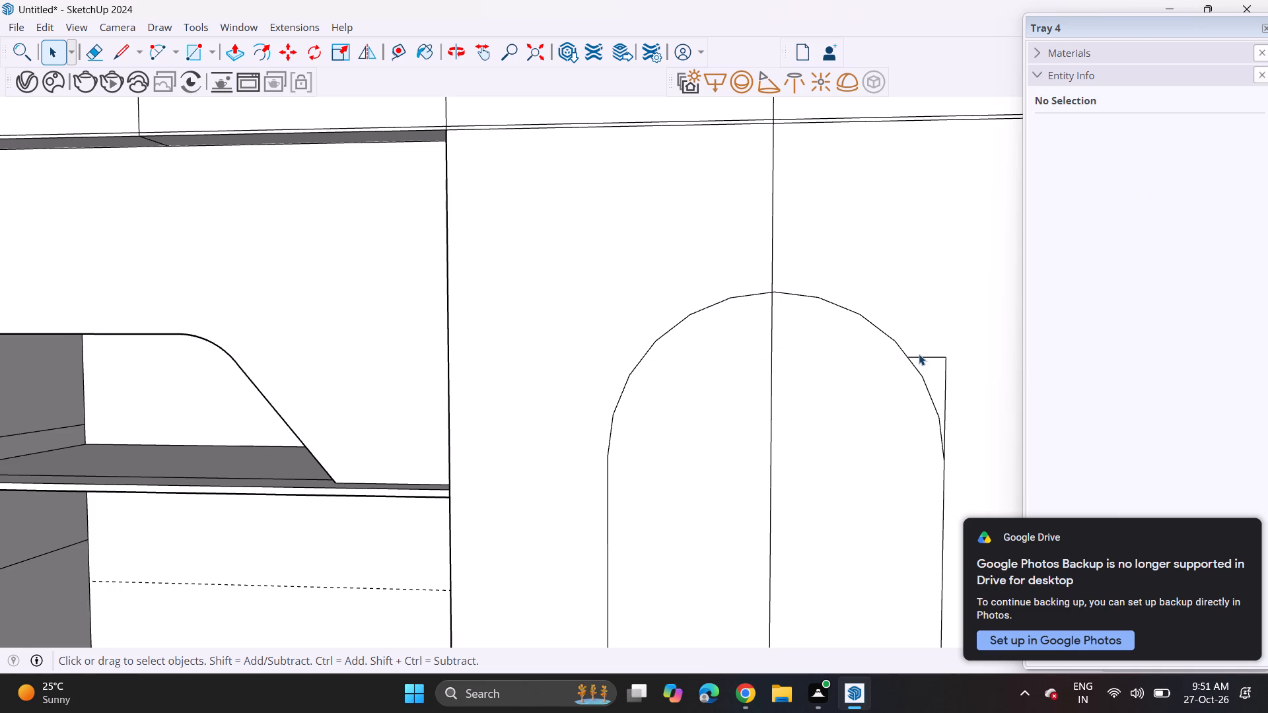
left_click(925, 354)
left_click(929, 356)
key("Delete")
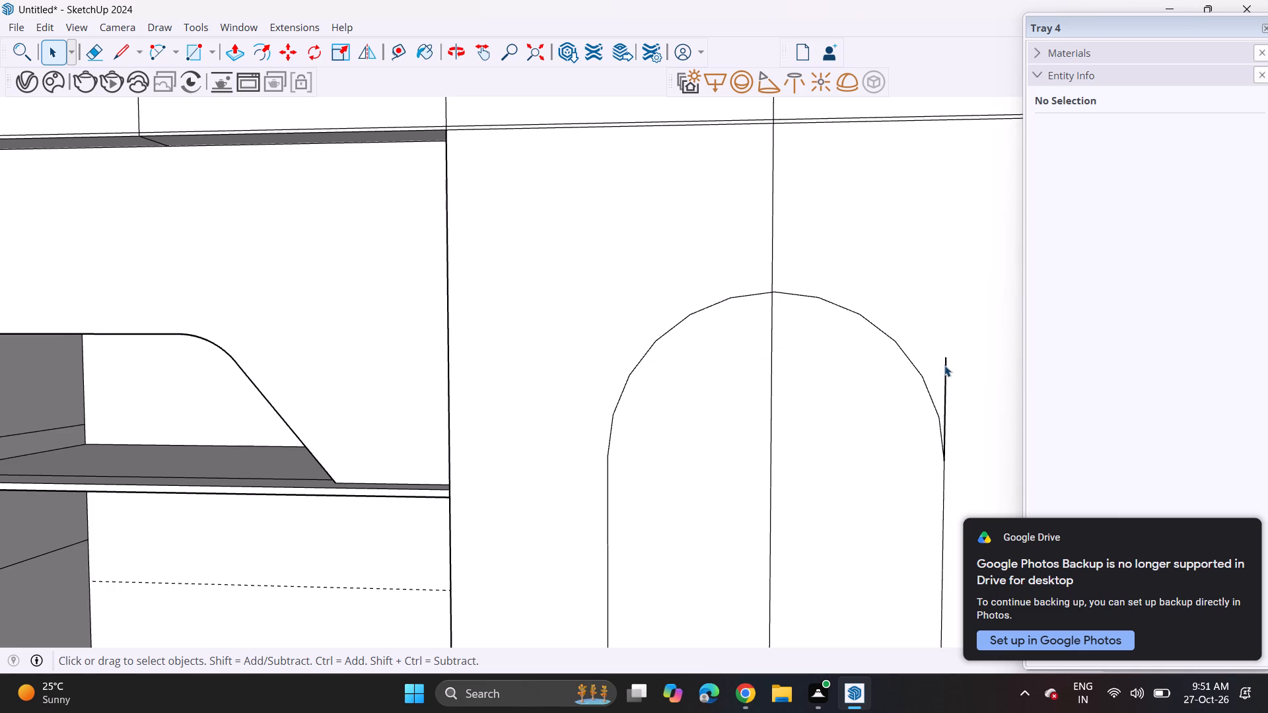
left_click(945, 366)
key("Delete")
Set both halves of the first arch's curve to 60 segments.
left_click(929, 388)
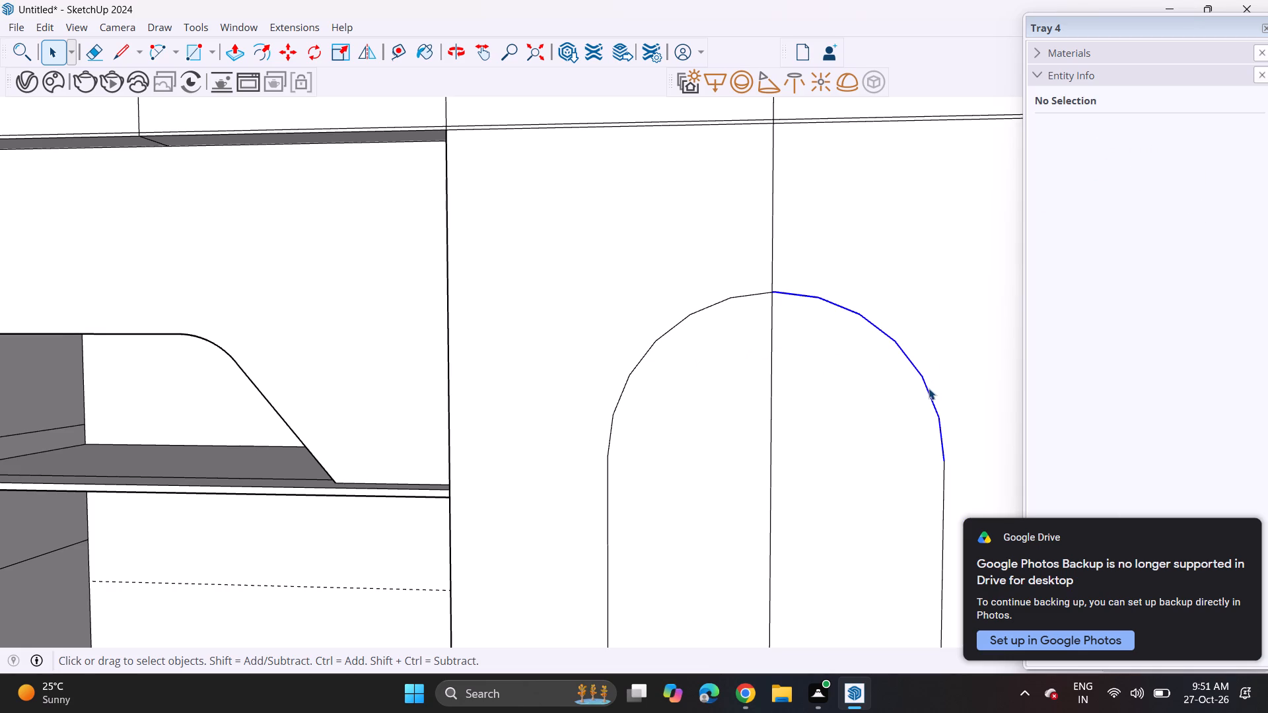
left_click(1160, 178)
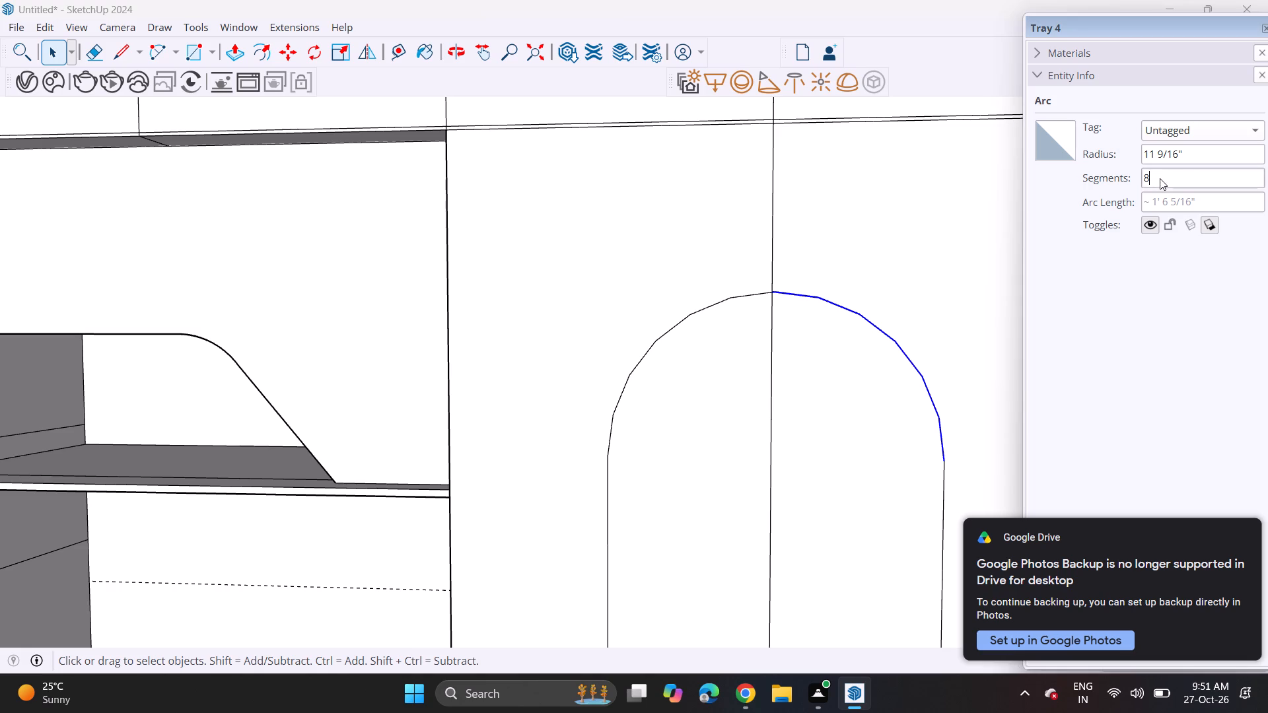
key("BackSpace")
type("60")
key("Return")
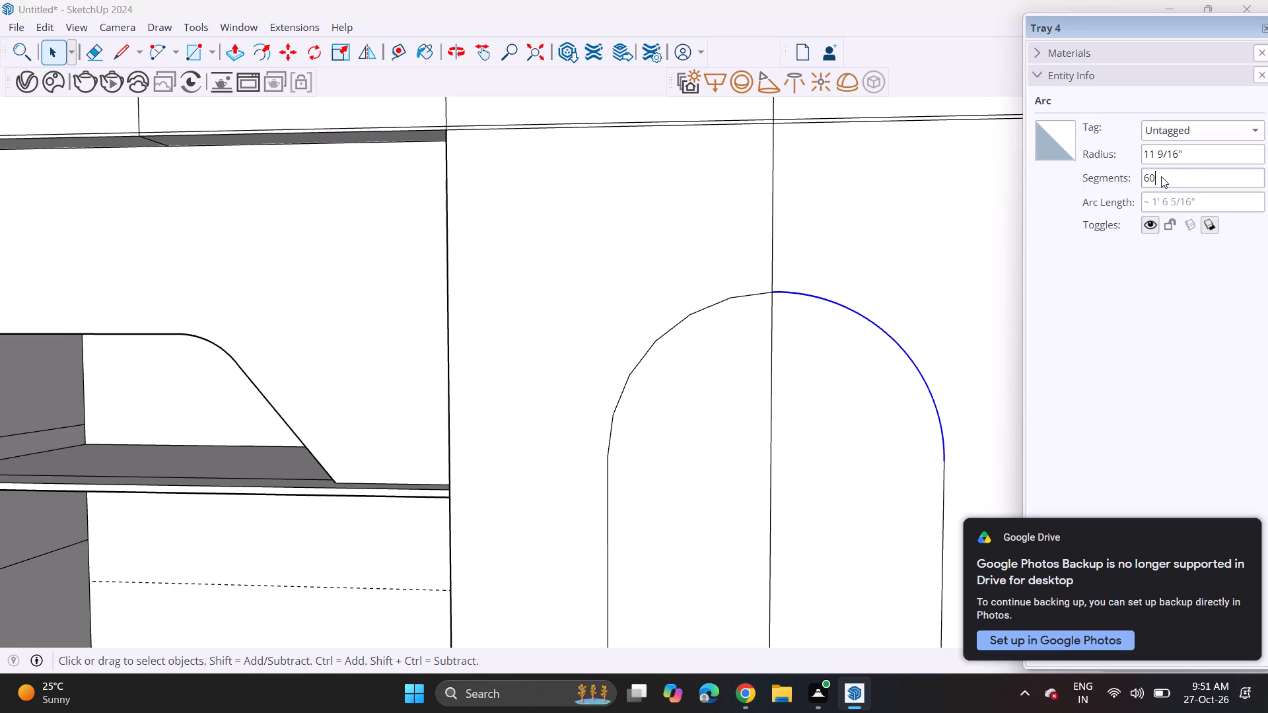
left_click(684, 321)
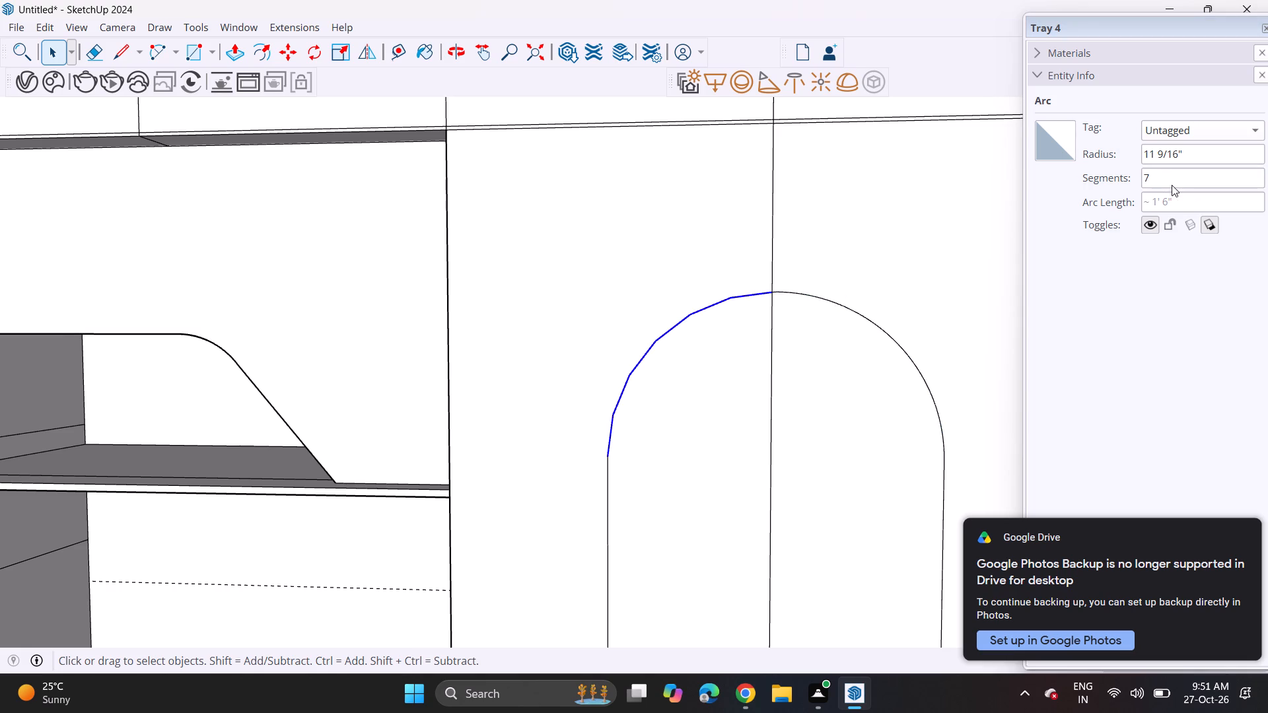
left_click(1172, 185)
key("BackSpace")
type("60")
key("Return")
Copy the complete arch outline, both curves and both side lines, from the first pair of tall doors onto the second pair.
scroll(936, 303, "down", 3)
scroll(933, 303, "up", 1)
scroll(933, 303, "down", 4)
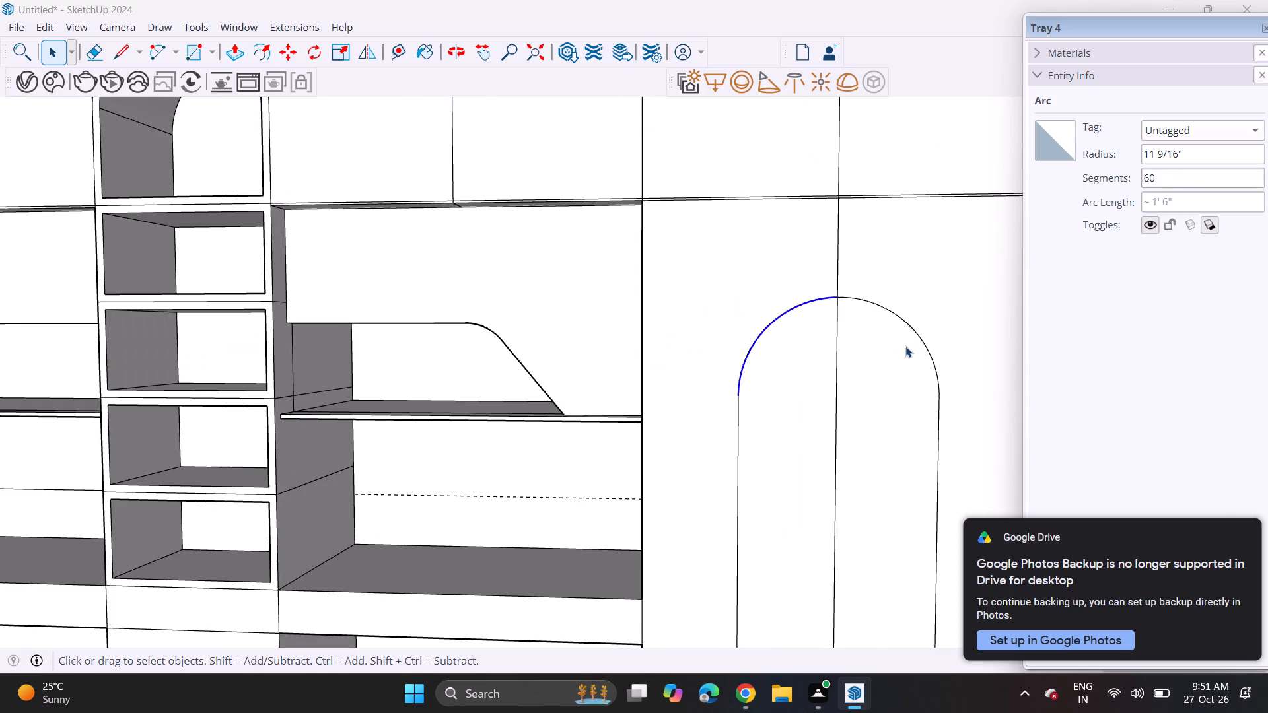
left_click(922, 337, "ctrl")
scroll(913, 361, "down", 3, "ctrl")
scroll(913, 372, "up", 1, "ctrl")
scroll(913, 373, "down", 3, "ctrl")
scroll(915, 409, "up", 1, "ctrl+shift")
middle_click_drag(914, 409, 669, 255, "ctrl+shift")
left_click(546, 442, "ctrl")
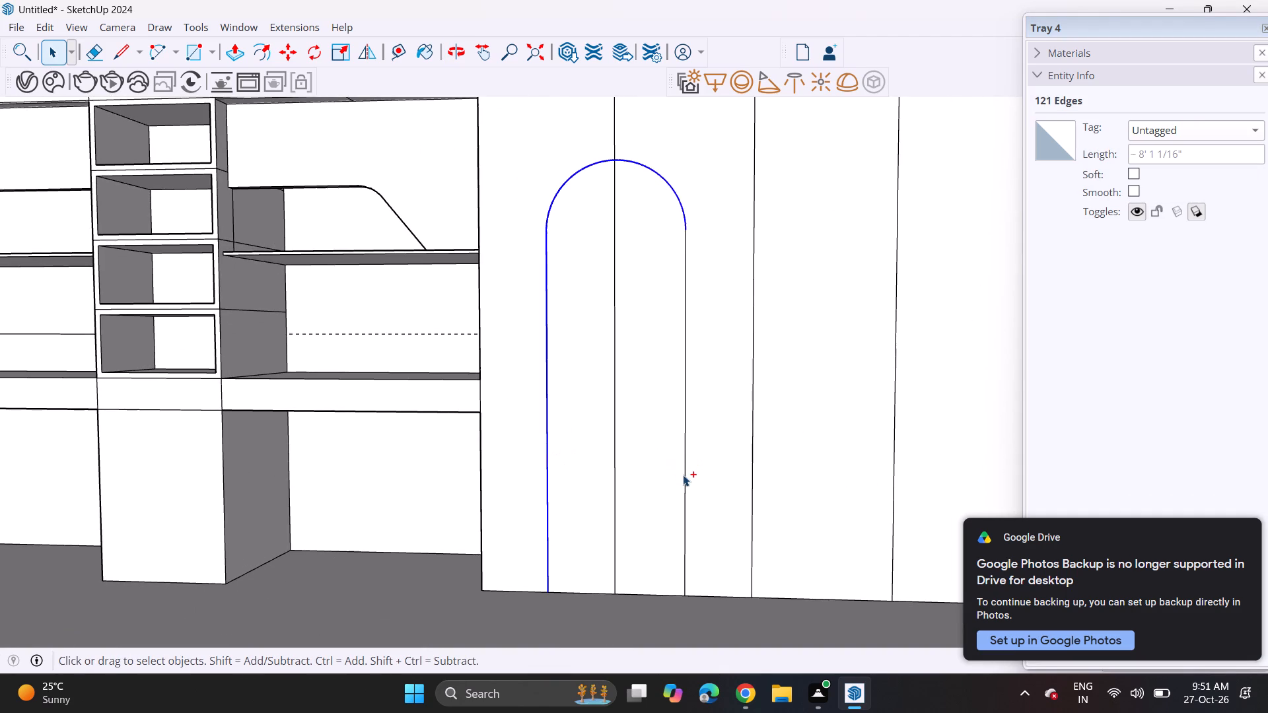
left_click(686, 476, "ctrl")
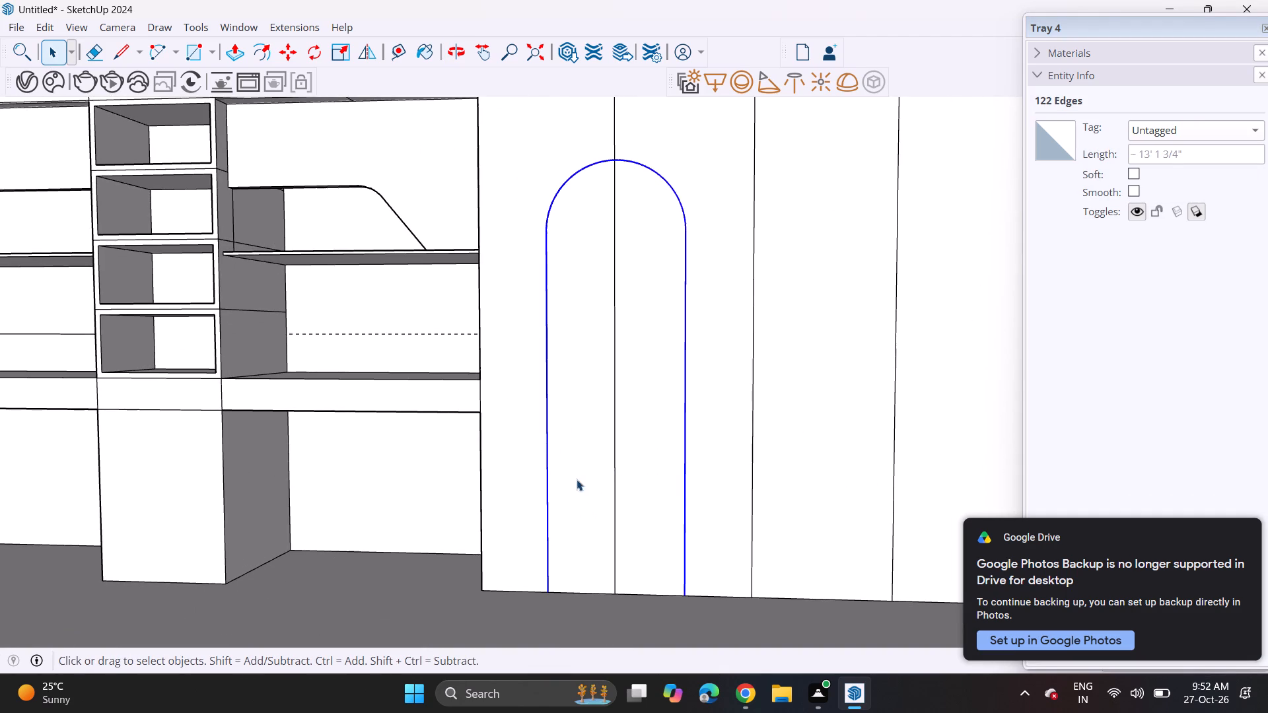
left_click(280, 48)
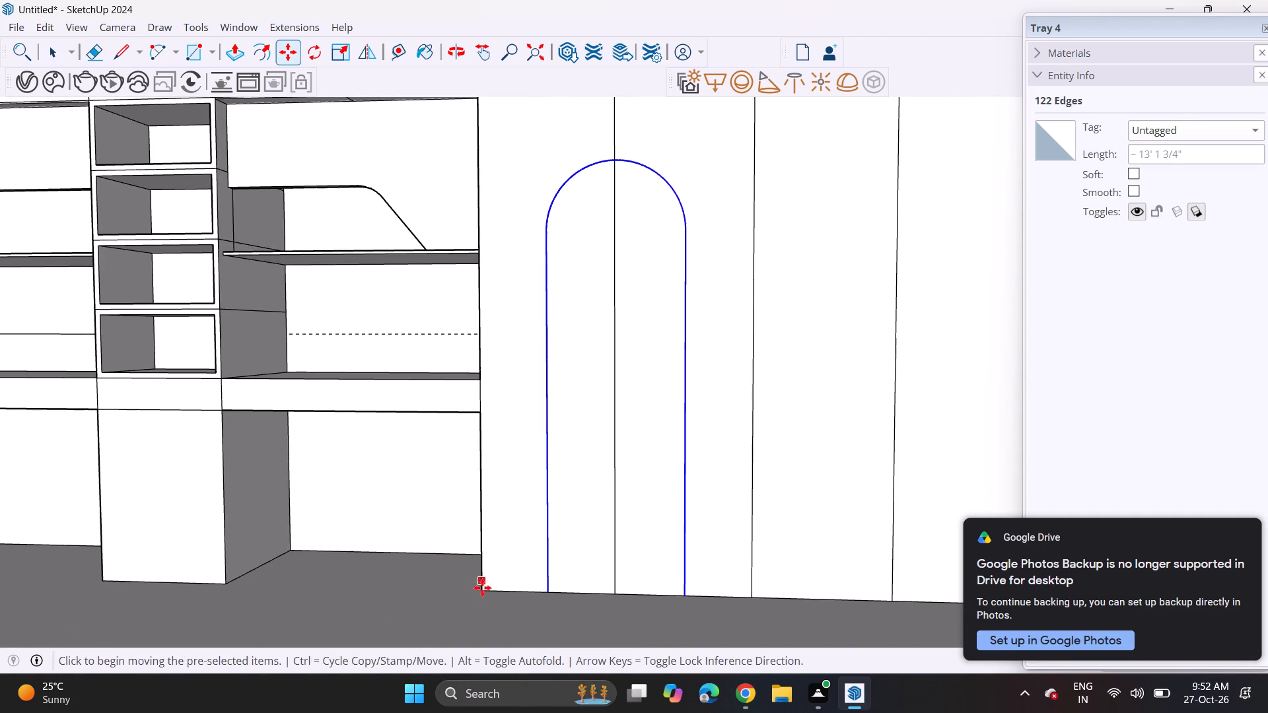
left_click(482, 588)
middle_click_drag(721, 587, 481, 580, "shift")
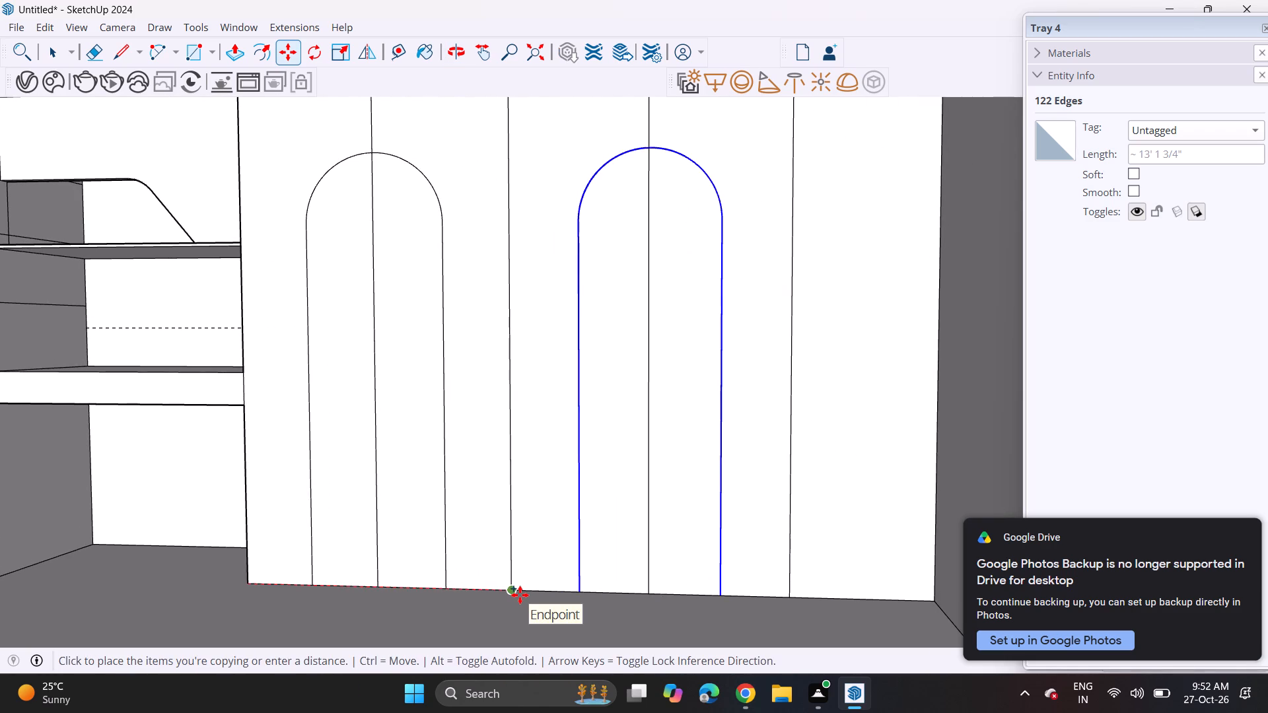
left_click(520, 595)
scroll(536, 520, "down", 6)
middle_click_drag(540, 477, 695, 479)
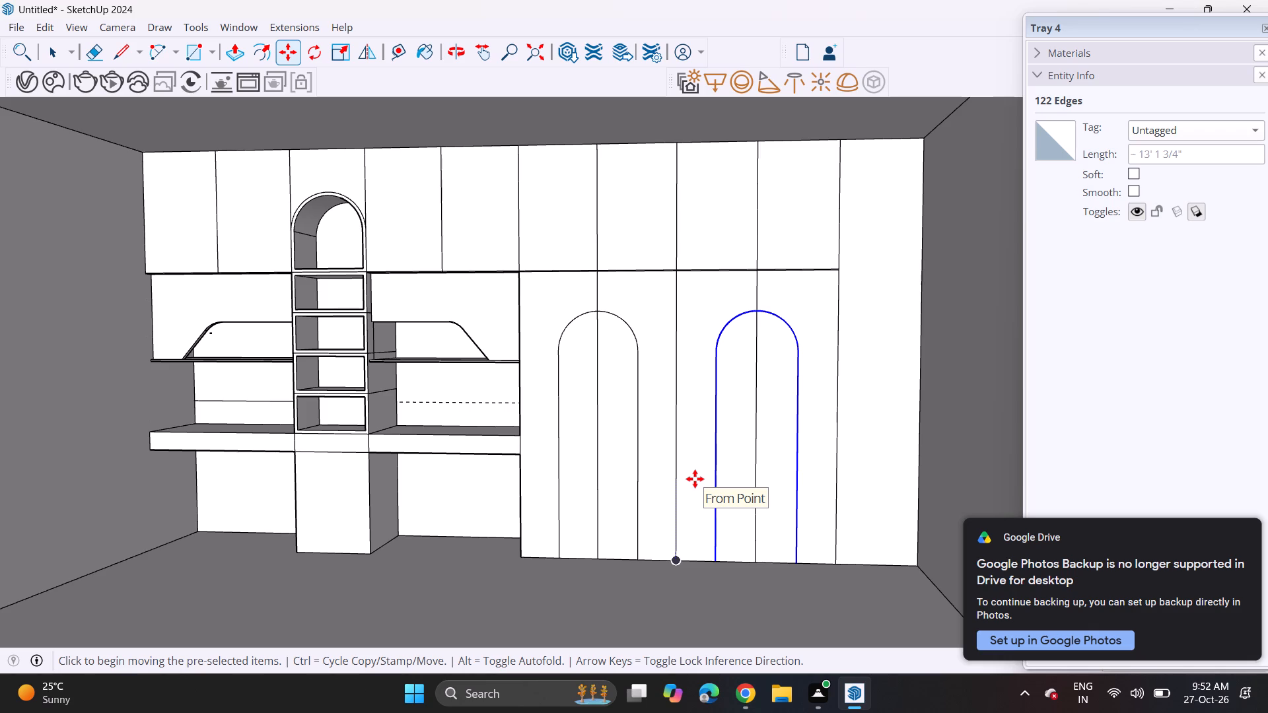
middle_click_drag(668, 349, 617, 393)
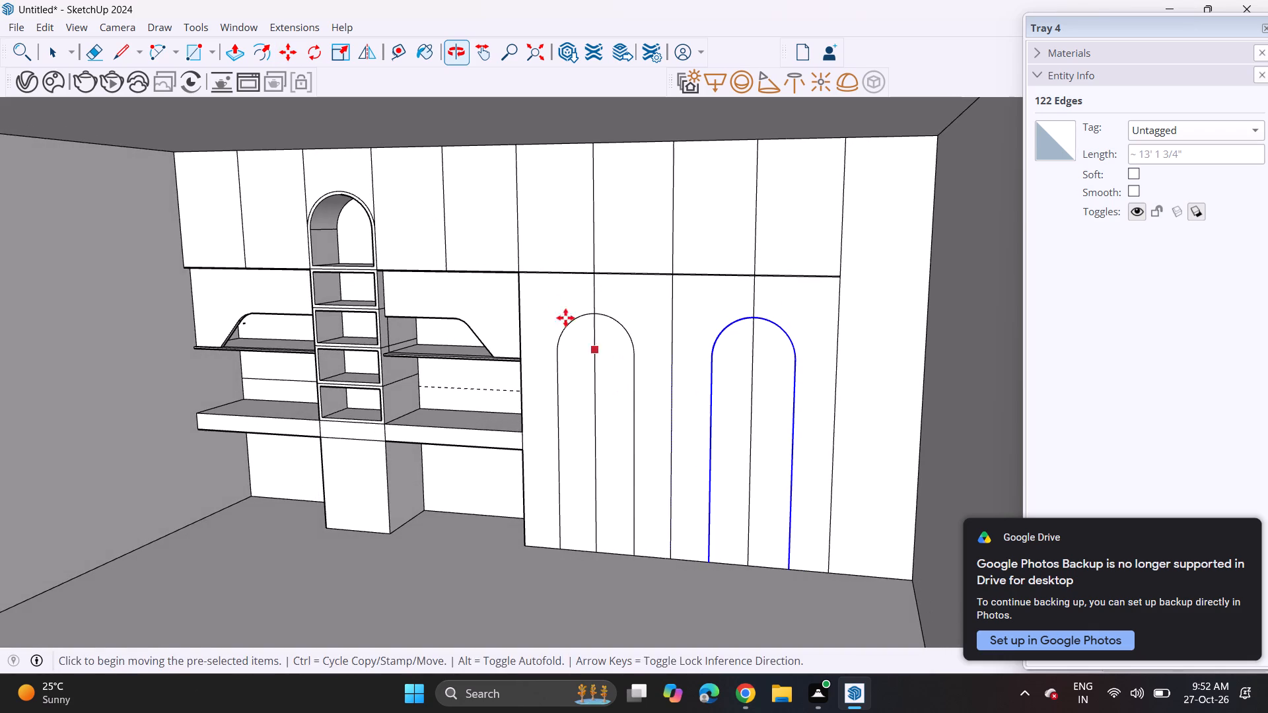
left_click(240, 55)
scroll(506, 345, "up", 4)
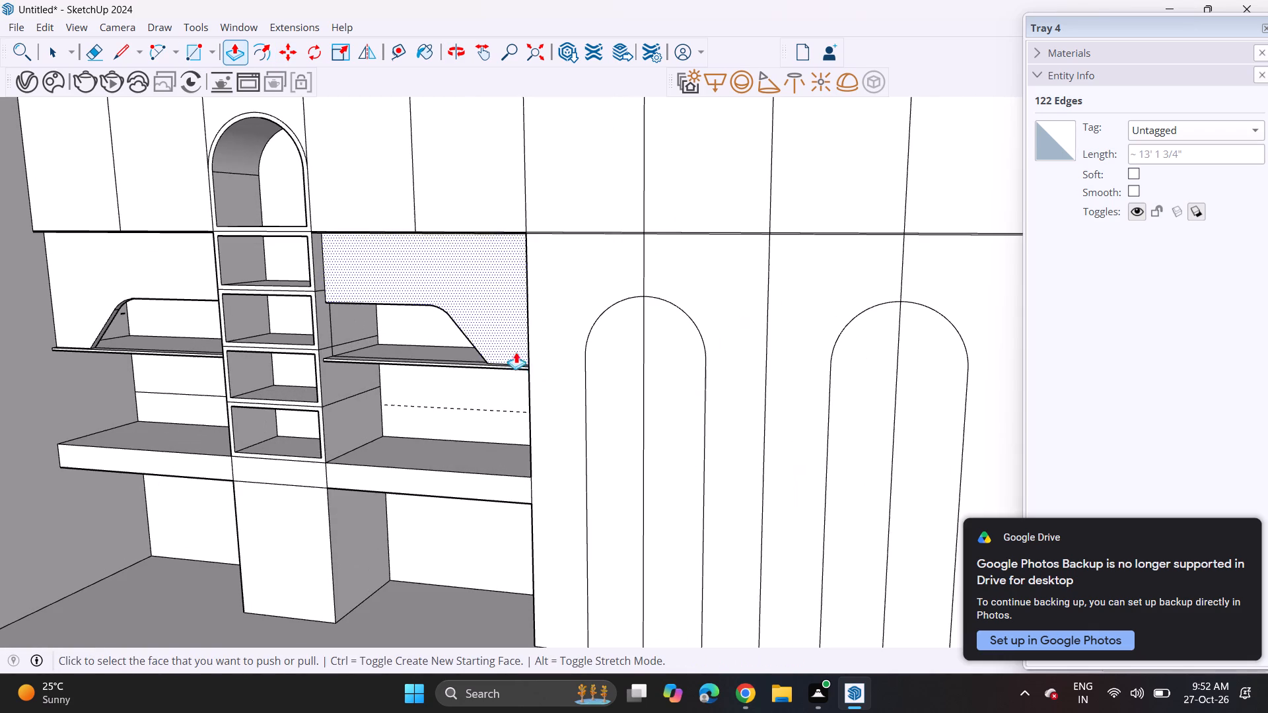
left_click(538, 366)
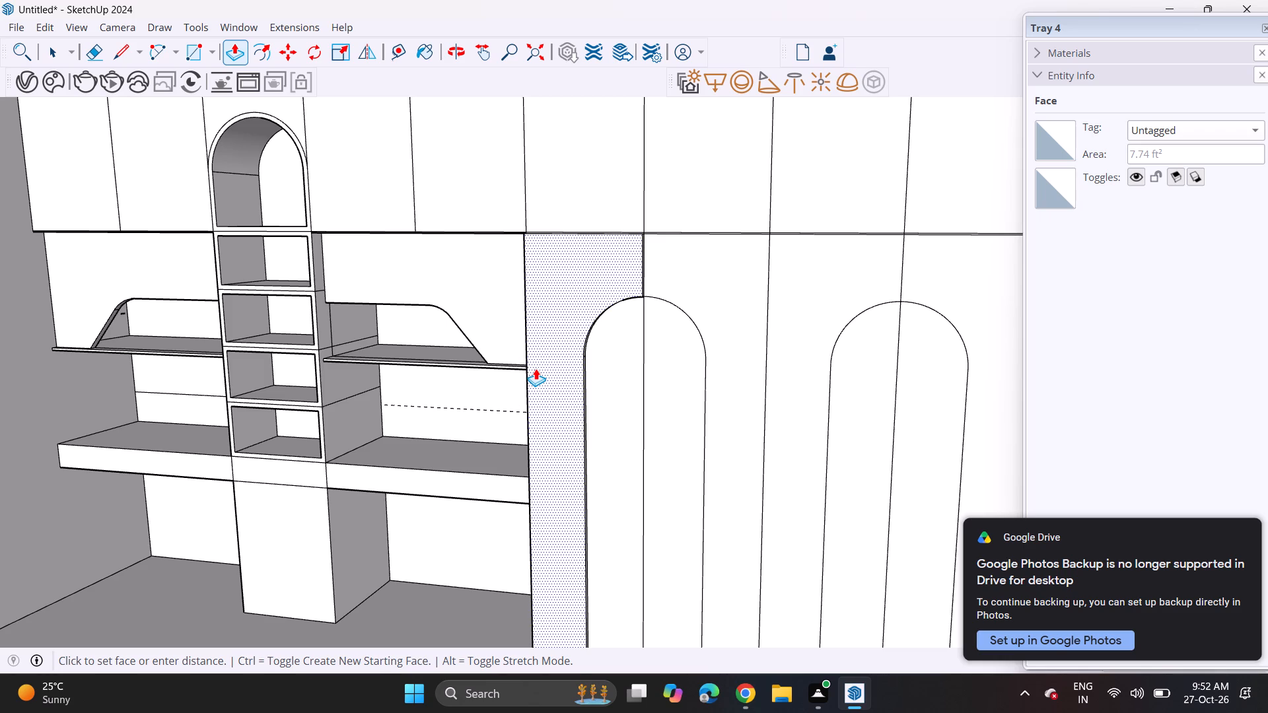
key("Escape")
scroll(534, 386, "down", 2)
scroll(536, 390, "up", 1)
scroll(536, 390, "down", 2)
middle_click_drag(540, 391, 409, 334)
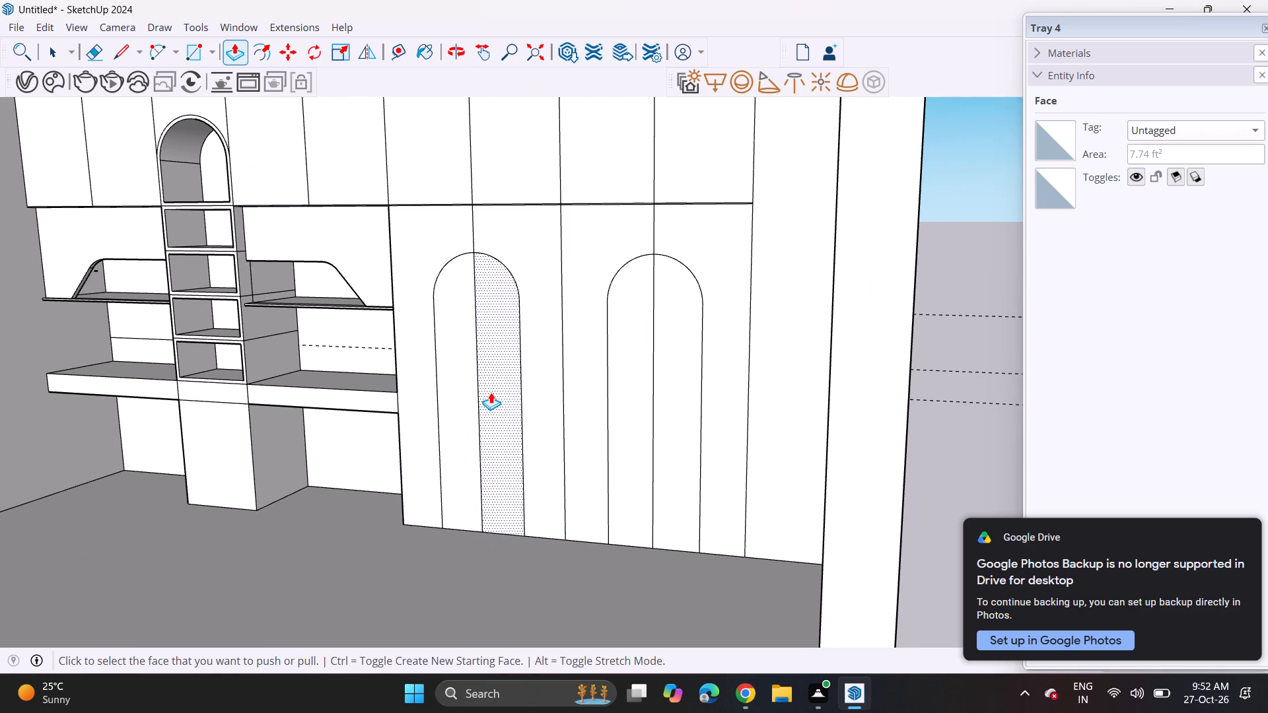
Copy the full-height dividing line of the first door pair 0.3" sideways, towards the pair's second door.
key("space")
scroll(484, 405, "up", 2)
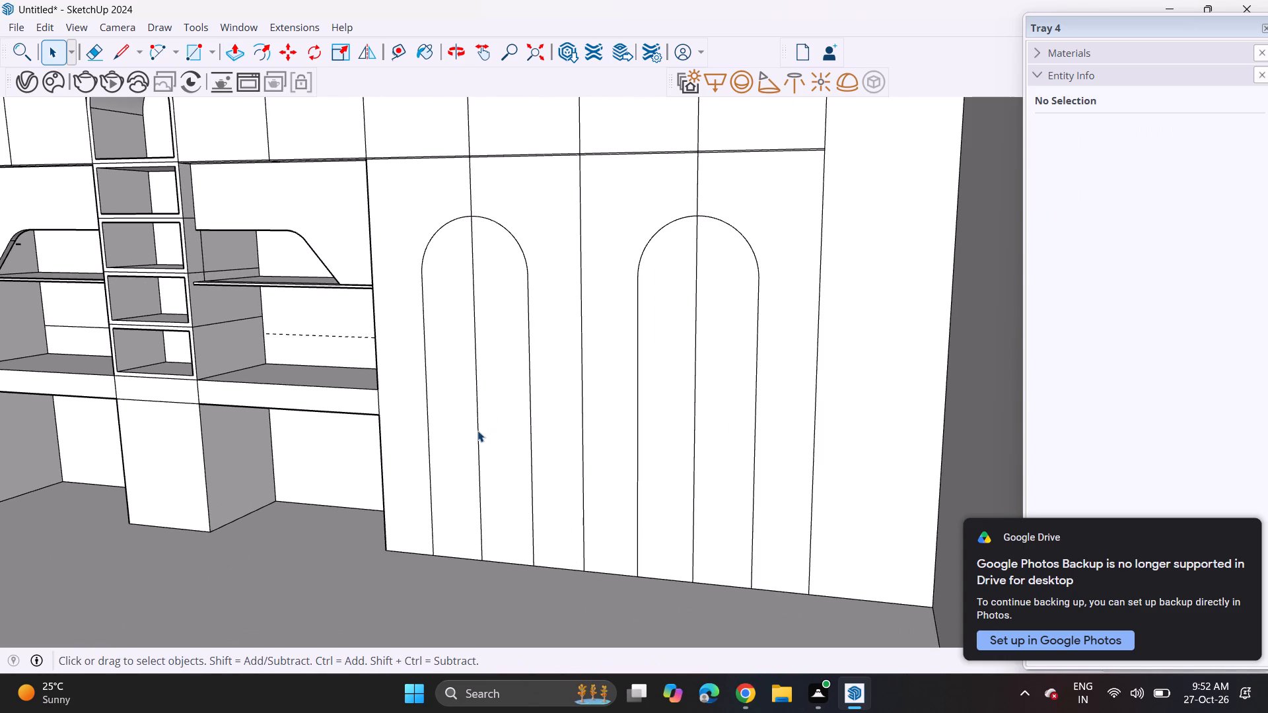
left_click(481, 432)
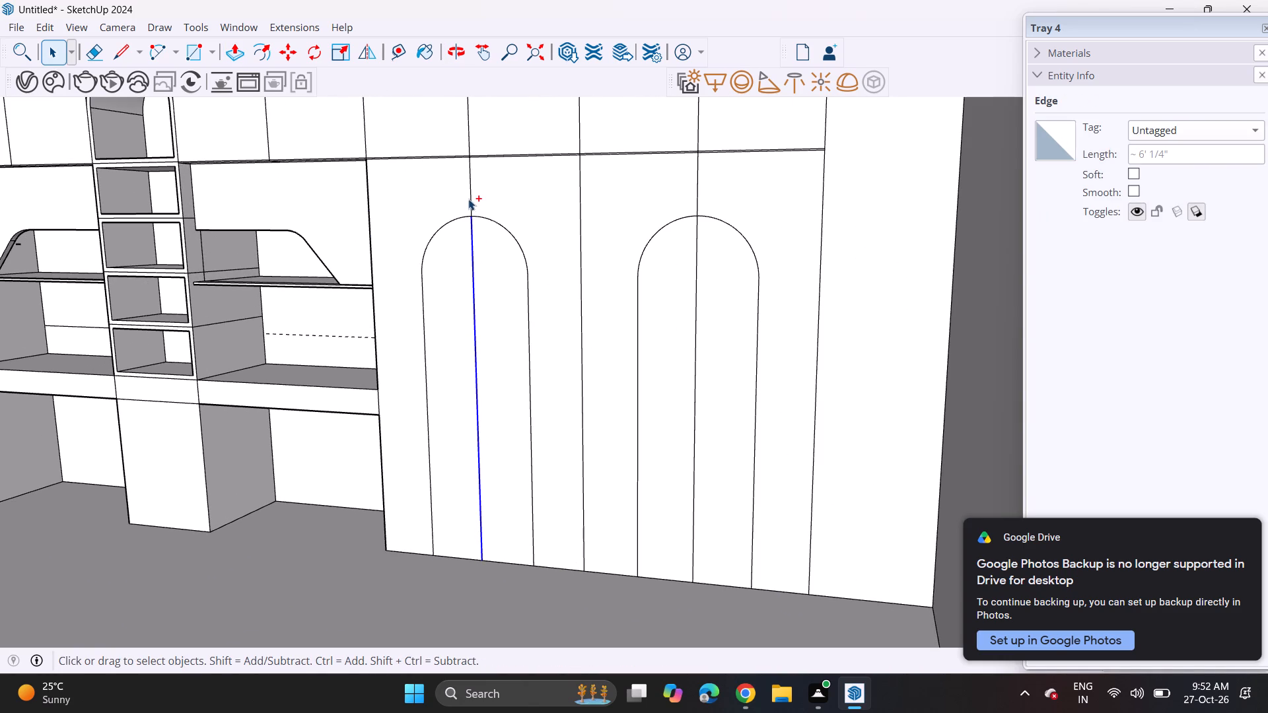
left_click(470, 200, "ctrl")
middle_click_drag(484, 428, 488, 421)
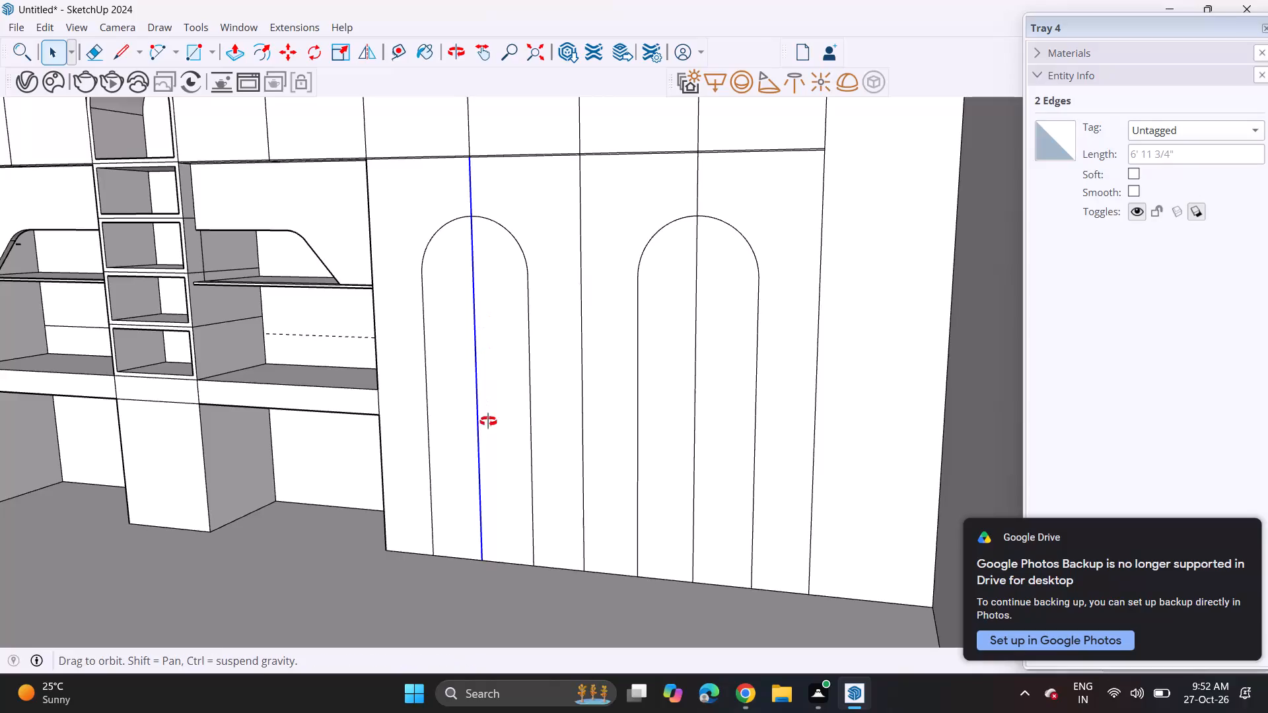
middle_click_drag(488, 421, 562, 349)
scroll(524, 495, "up", 5)
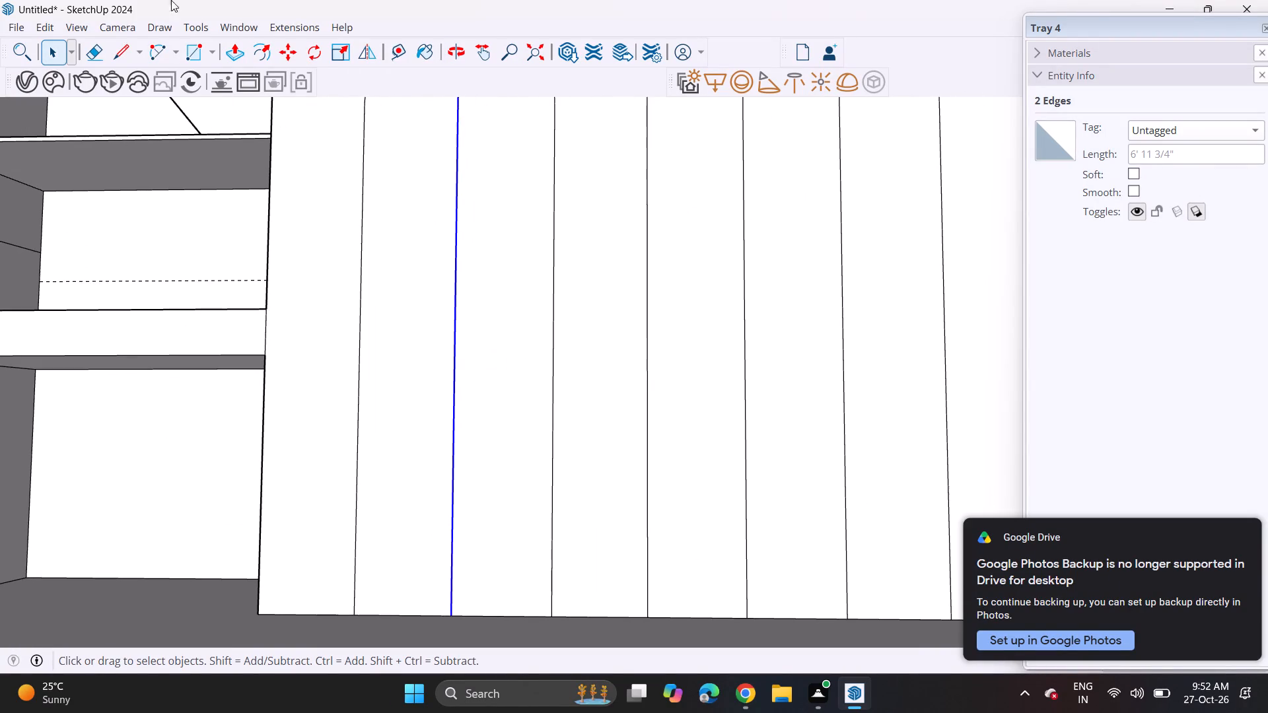
left_click(279, 53)
scroll(444, 557, "up", 3)
middle_click_drag(464, 614, 425, 374)
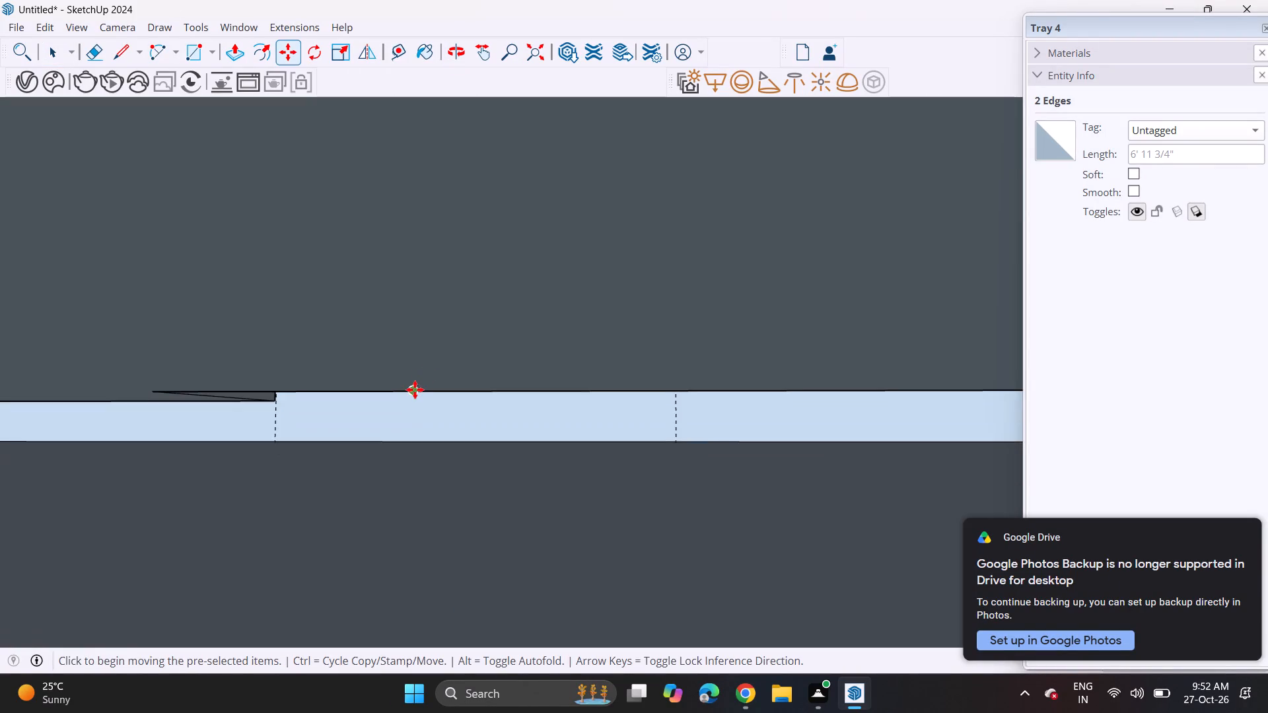
scroll(415, 390, "up", 1)
middle_click_drag(418, 384, 491, 541)
scroll(472, 533, "up", 3)
left_click(477, 523)
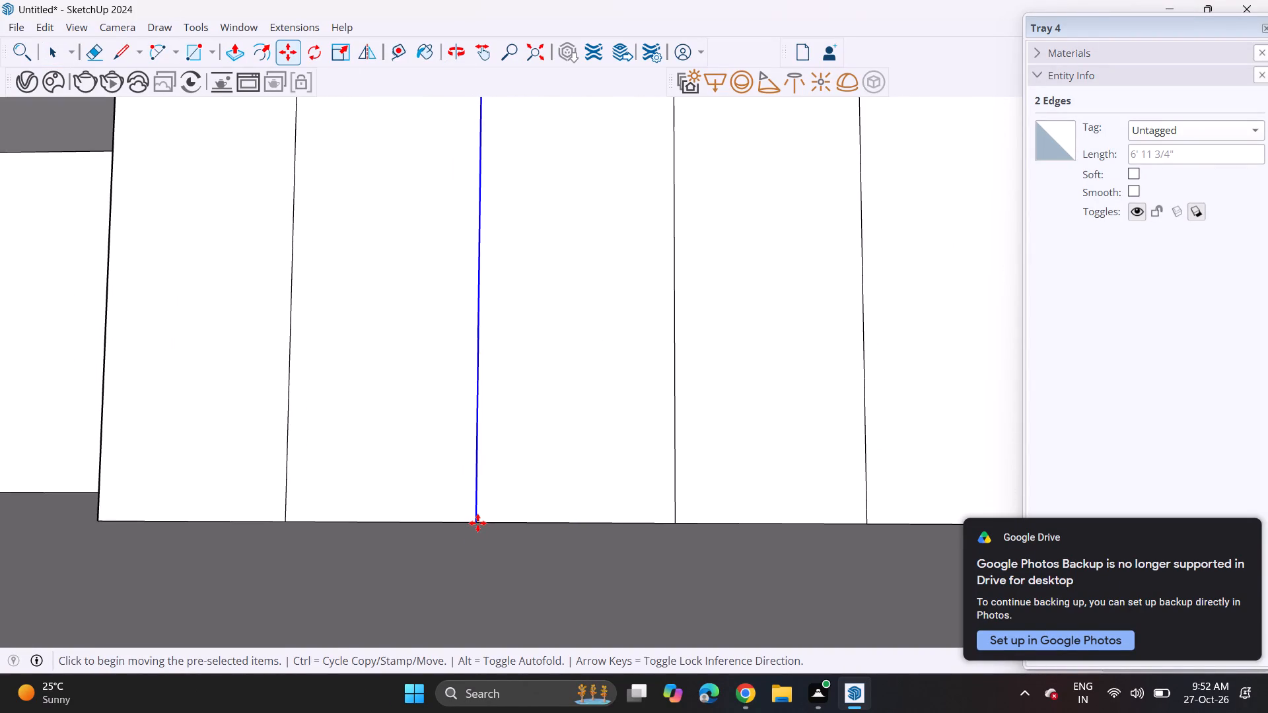
type("0.3")
key("Return")
middle_click_drag(442, 230, 442, 288)
right_click_drag(442, 243, 442, 279)
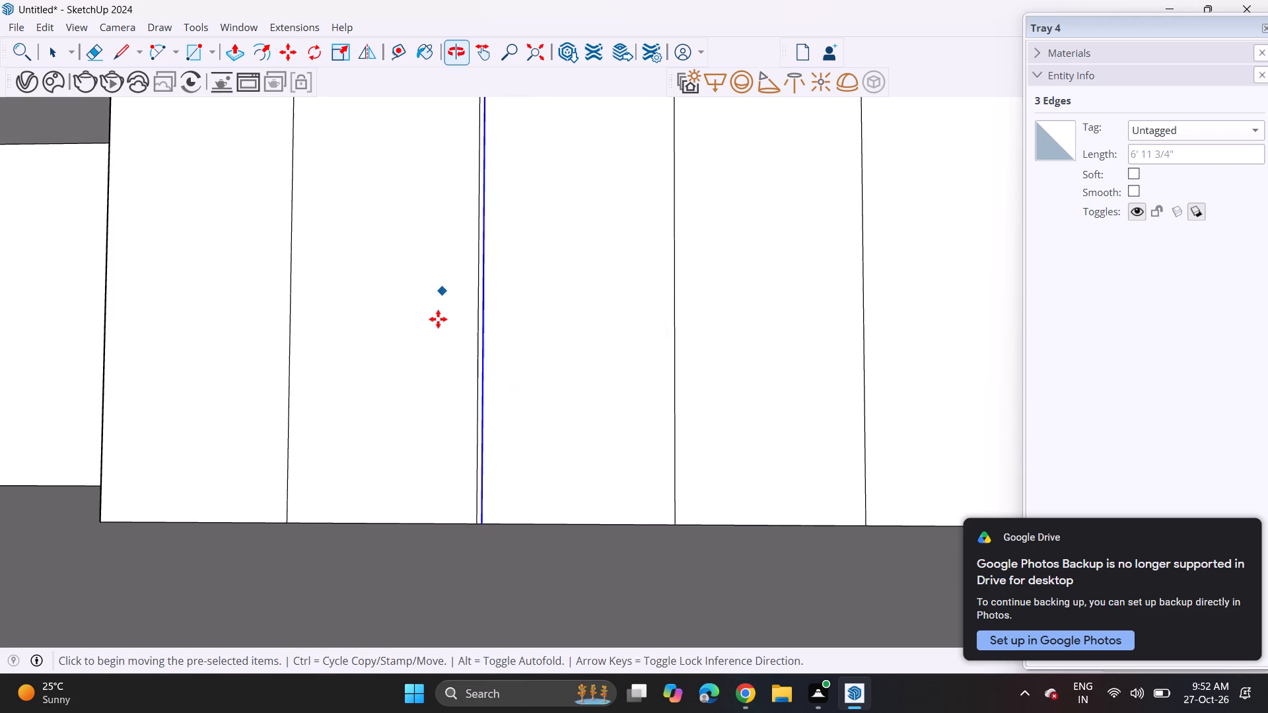
Copy the full-height dividing line of the second tall door pair 0.3" sideways, towards the pair's second door.
scroll(438, 319, "down", 7)
scroll(452, 250, "down", 3)
middle_click_drag(447, 252, 466, 299)
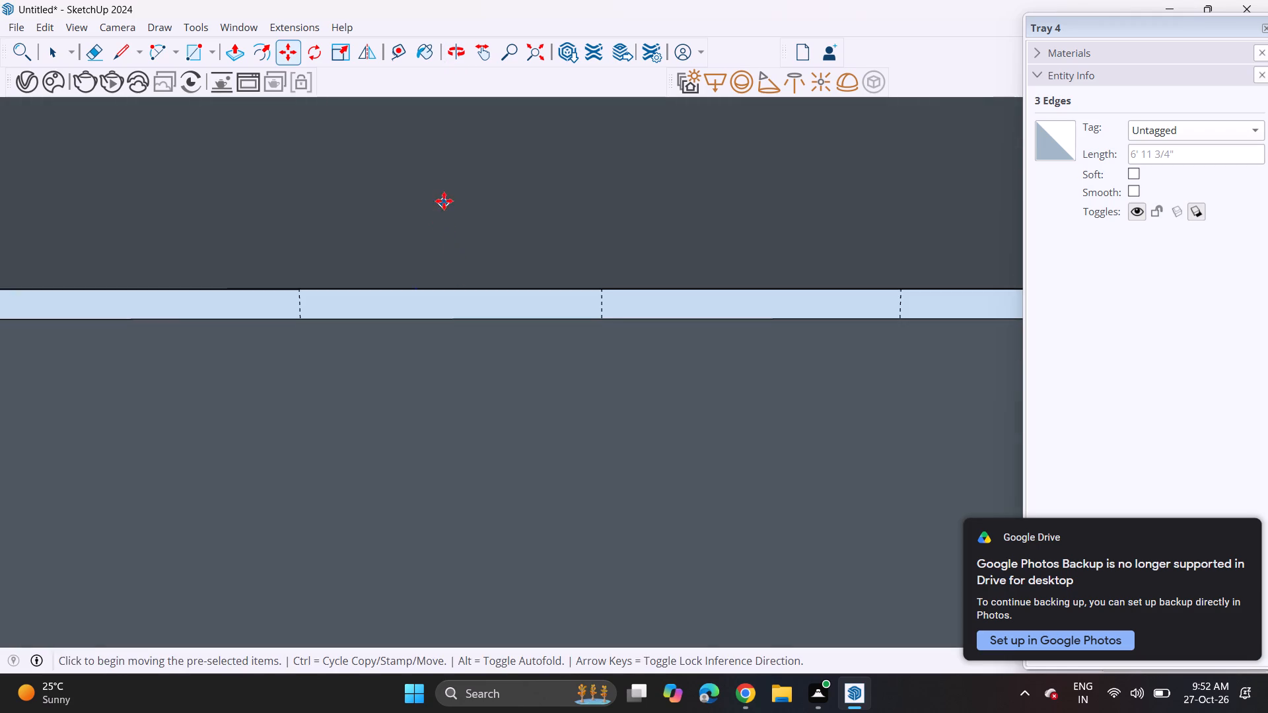
middle_click_drag(452, 210, 503, 376, "shift")
middle_click_drag(443, 202, 526, 414)
middle_click_drag(480, 304, 479, 458, "shift")
scroll(473, 431, "down", 4)
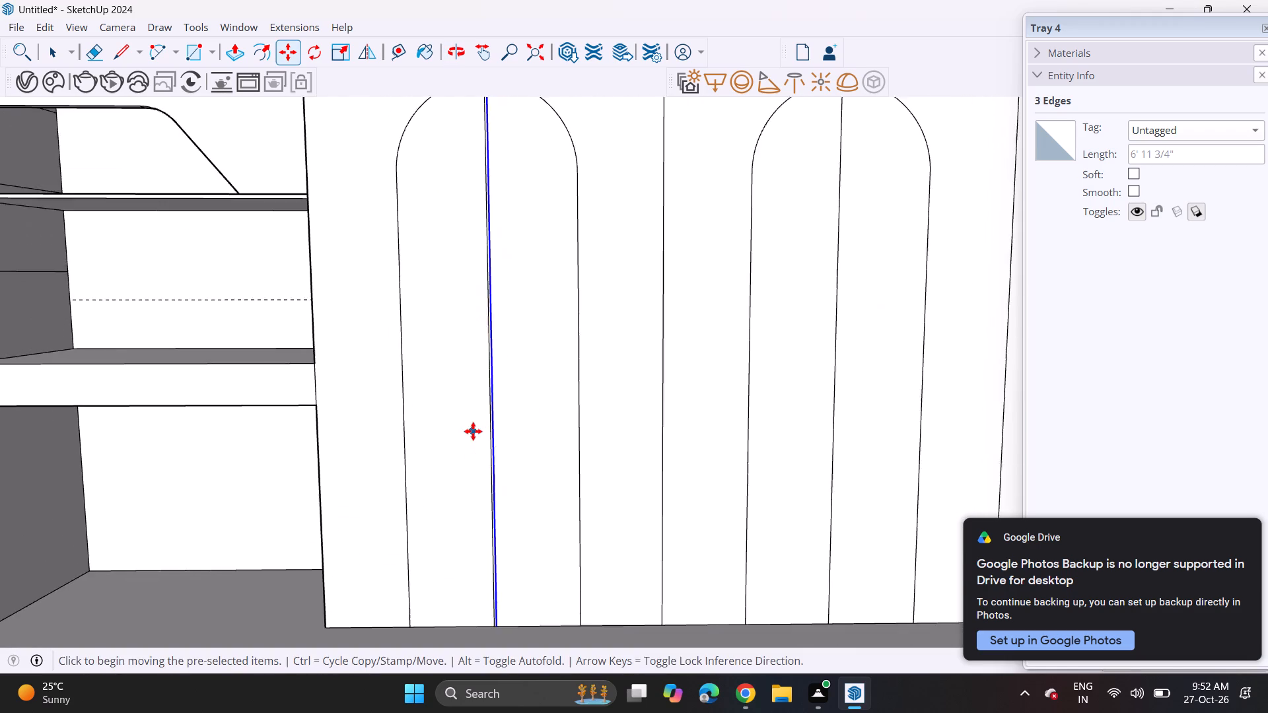
scroll(499, 370, "down", 1)
middle_click_drag(499, 370, 434, 425)
key("space")
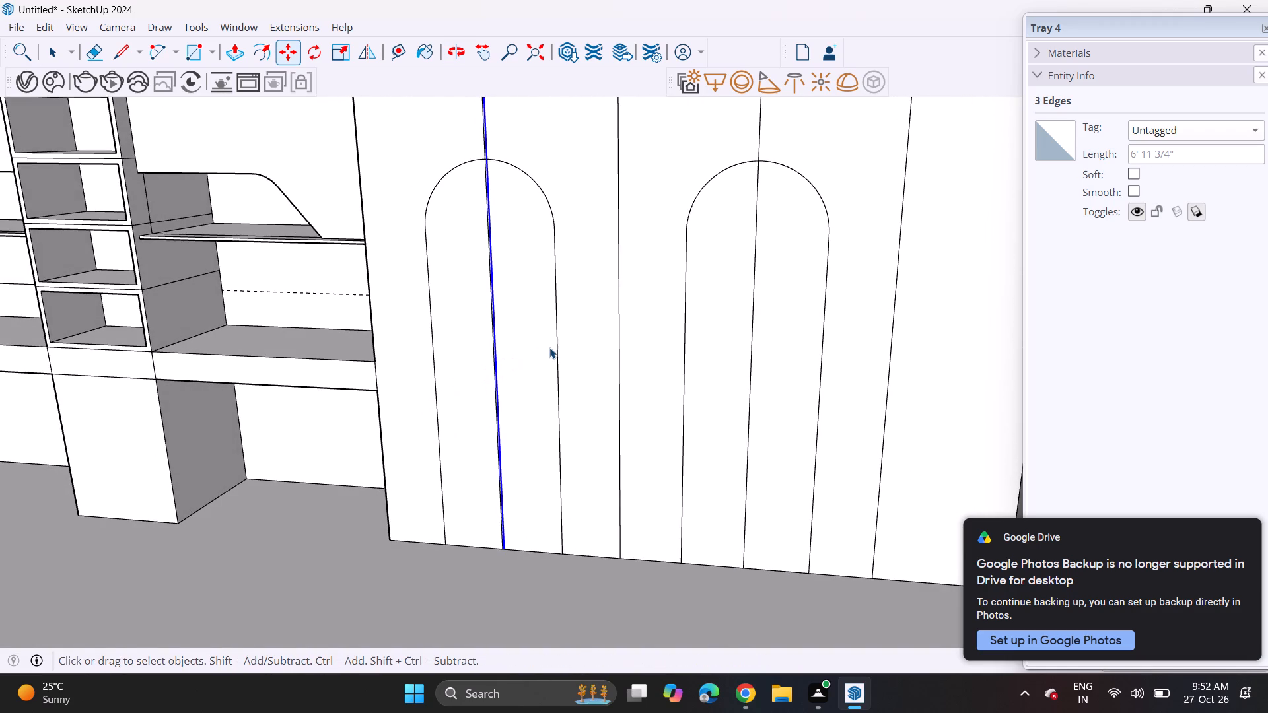
left_click(355, 560)
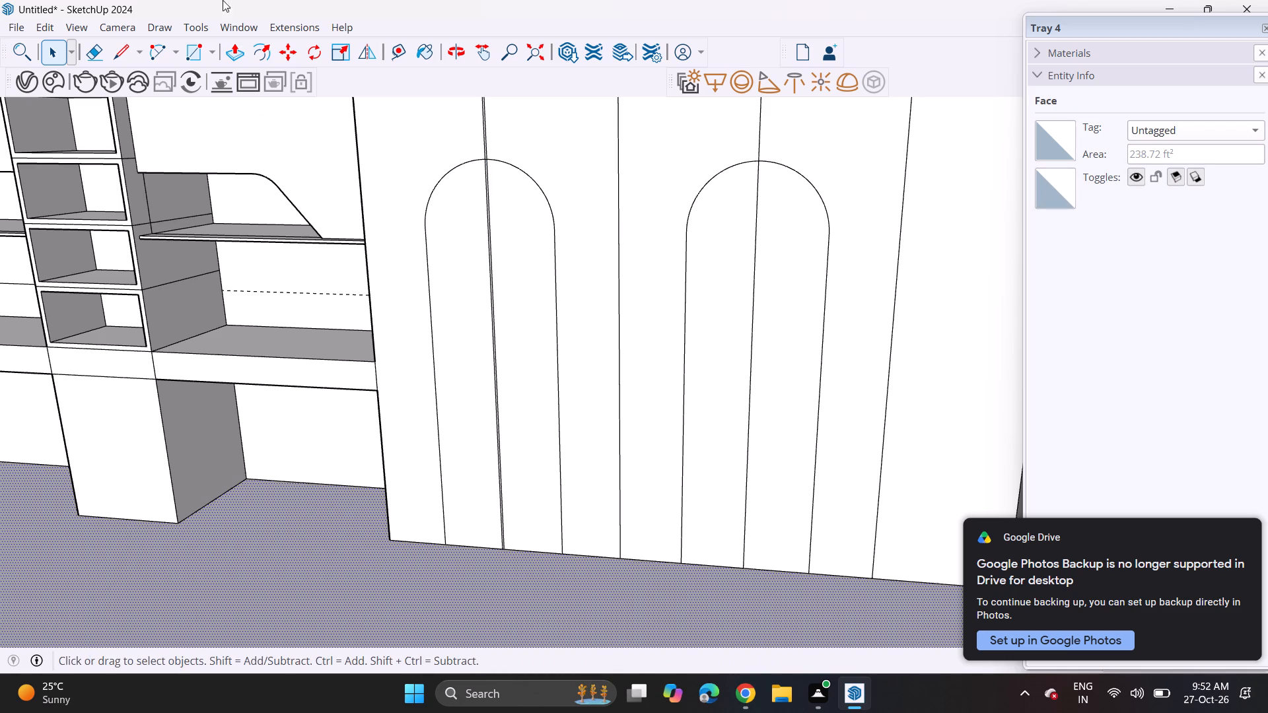
left_click(748, 495)
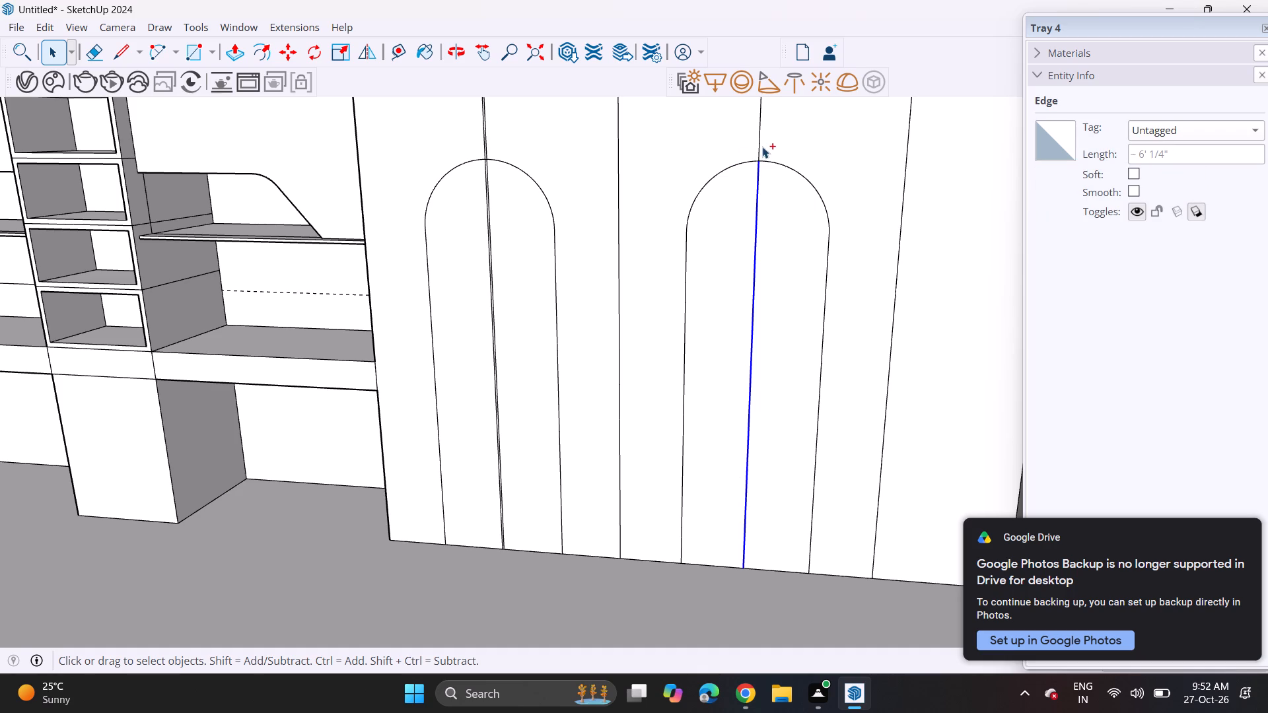
left_click(760, 138, "ctrl")
scroll(749, 579, "up", 2)
scroll(747, 581, "down", 1)
scroll(747, 581, "up", 7)
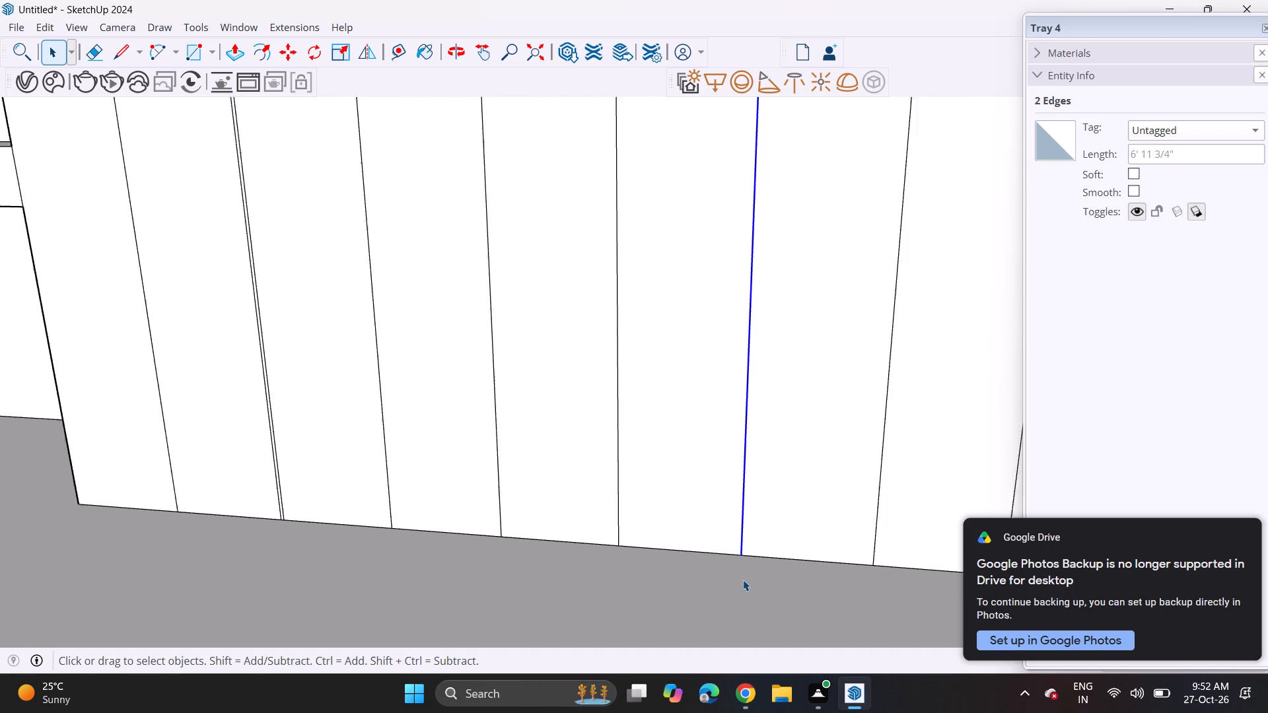
left_click(284, 54)
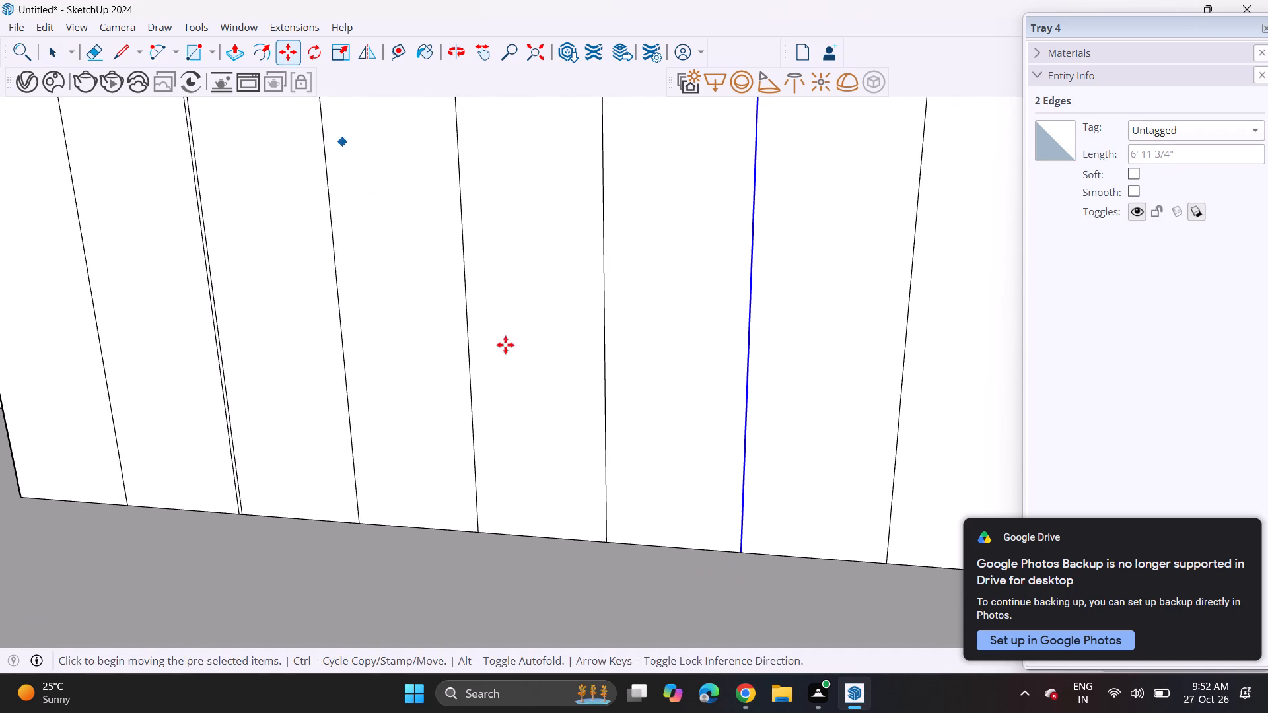
scroll(707, 487, "up", 1)
left_click(742, 561)
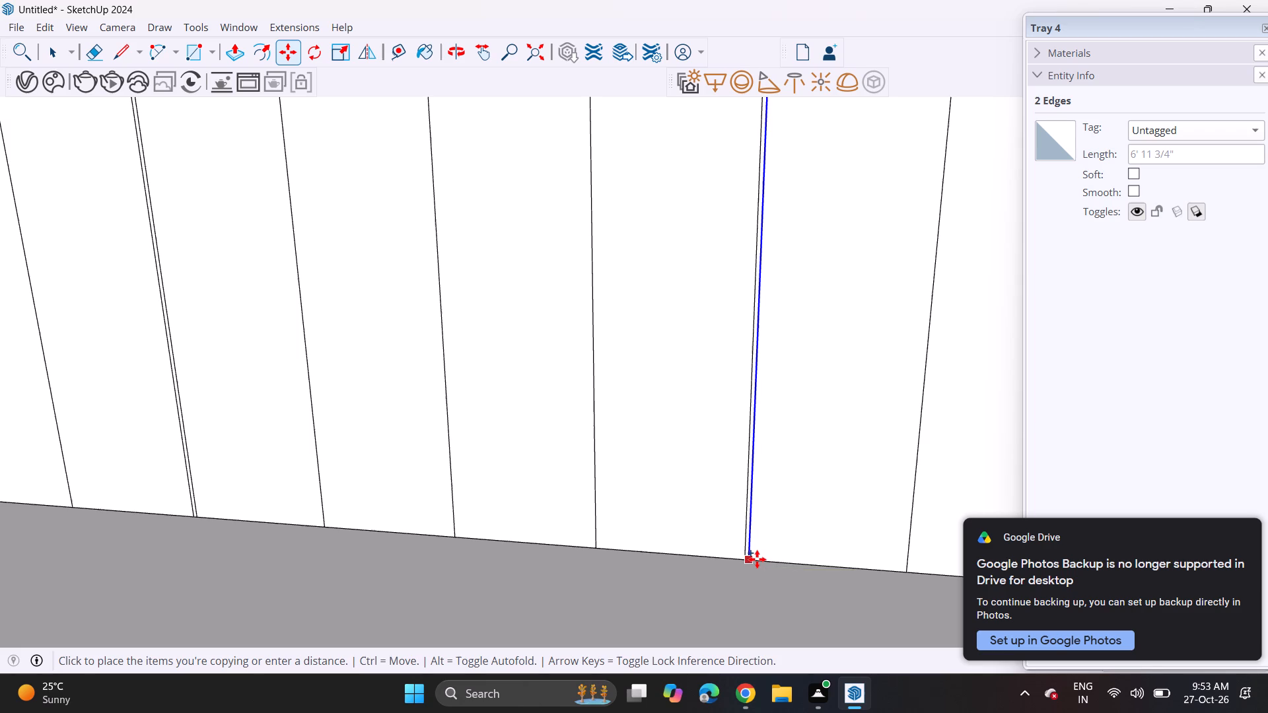
type("0..3")
key("Return")
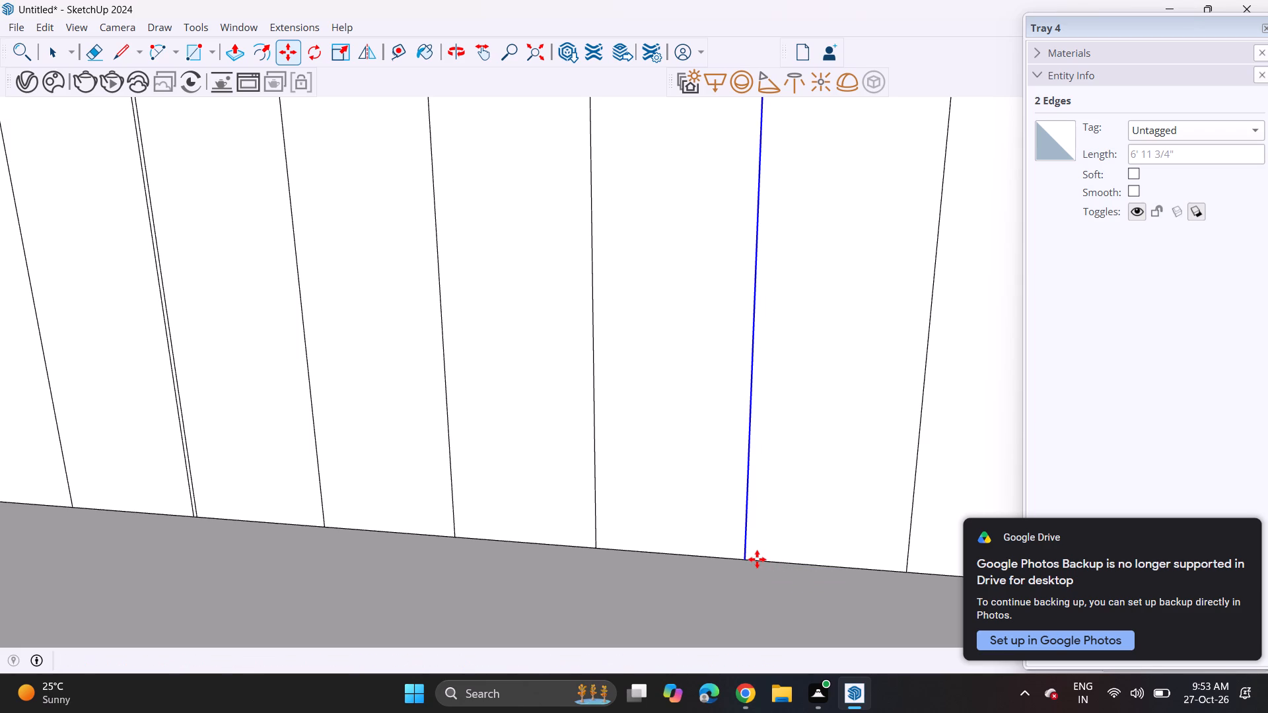
left_click(746, 558)
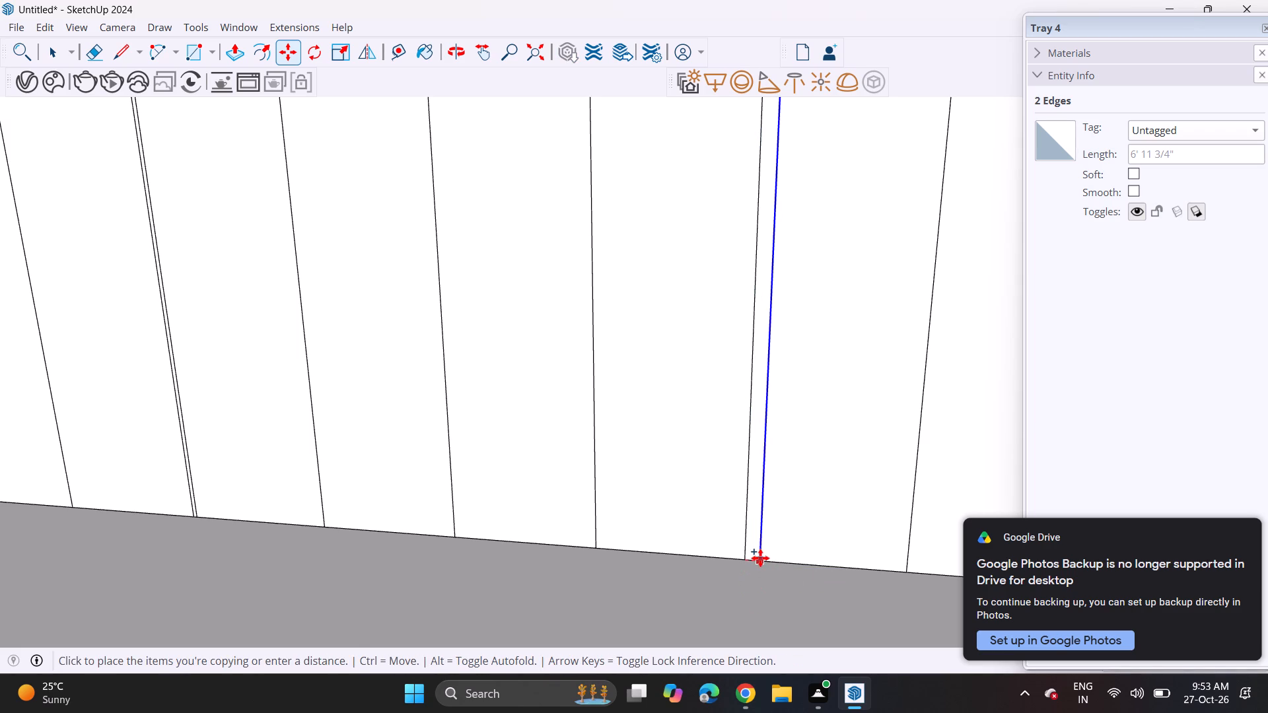
type("0.3")
key("Return")
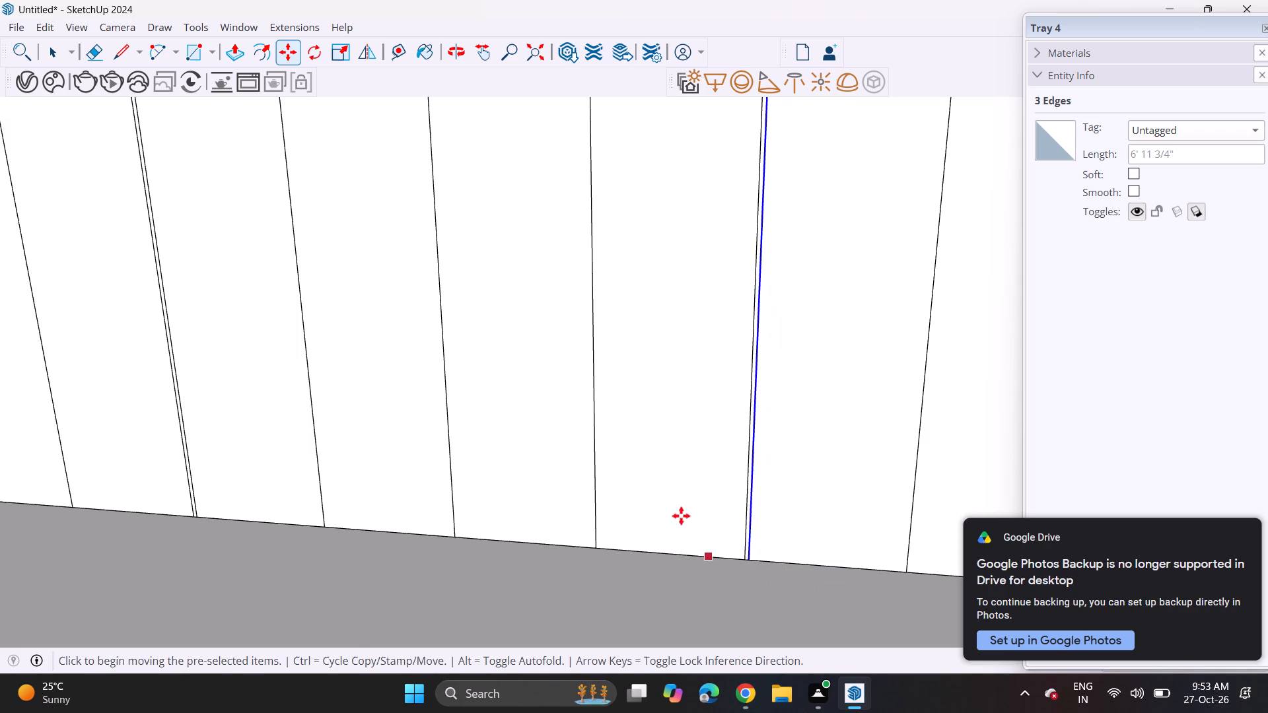
scroll(588, 313, "down", 2)
scroll(588, 313, "up", 1)
scroll(588, 313, "down", 2)
scroll(588, 313, "up", 1)
scroll(588, 313, "down", 3)
scroll(588, 313, "up", 1)
scroll(588, 313, "down", 1)
key("space")
scroll(506, 465, "down", 5)
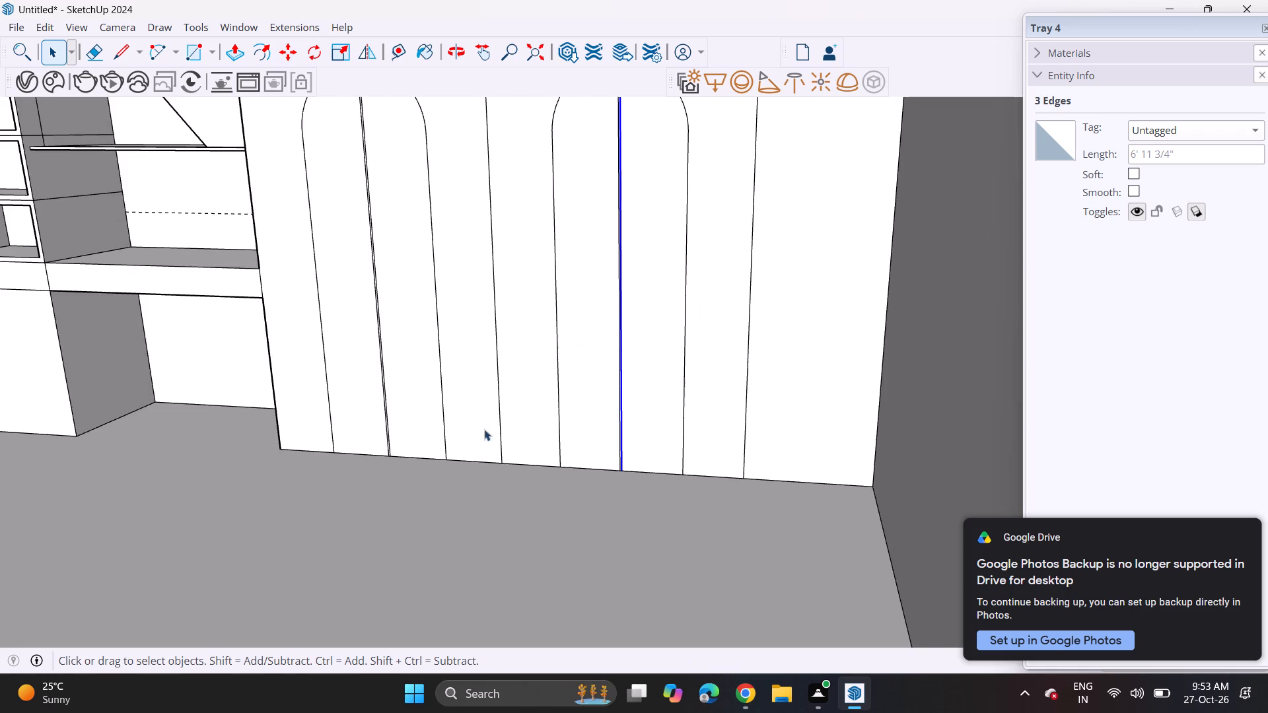
scroll(458, 370, "down", 3)
Pull the four tall door faces around the two arches slightly forward by the same depth, leaving the arched panels recessed.
middle_click_drag(460, 370, 586, 486, "shift")
left_click(225, 59)
middle_click_drag(479, 238, 452, 290)
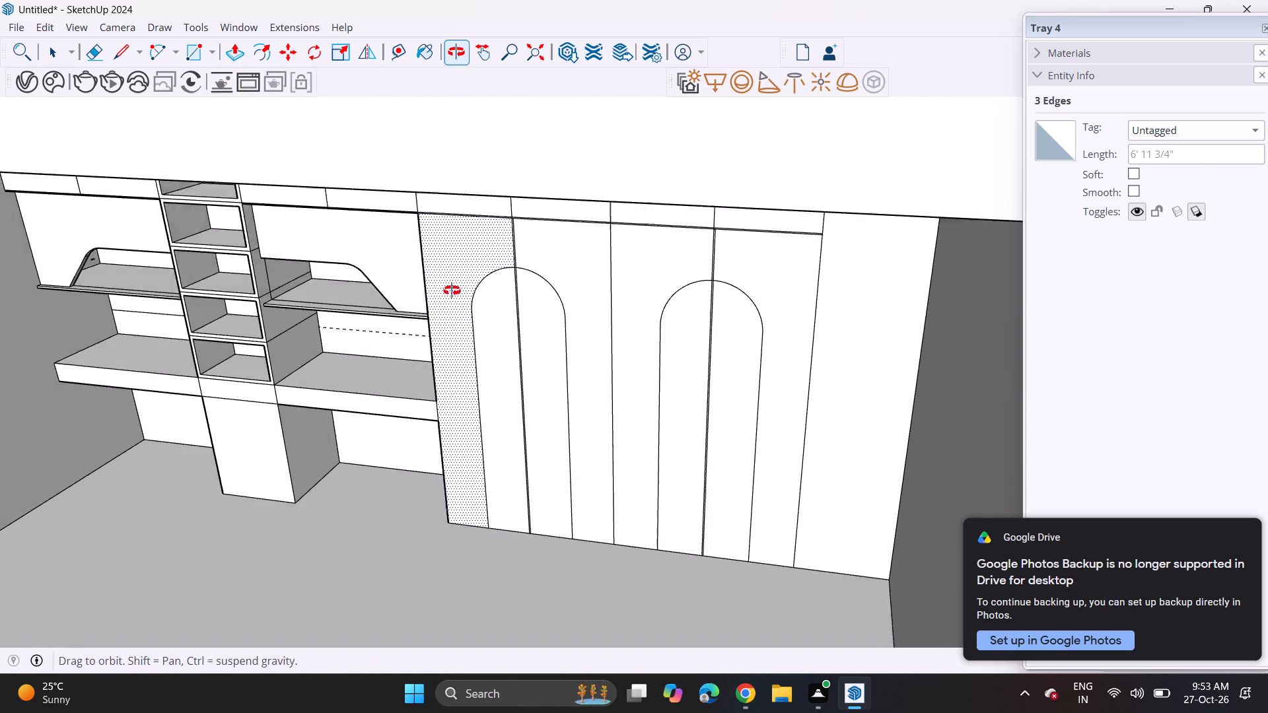
middle_click_drag(452, 290, 440, 295)
middle_click_drag(509, 392, 503, 355)
middle_click_drag(501, 373, 492, 333)
scroll(474, 210, "up", 2)
scroll(474, 210, "down", 1)
scroll(474, 210, "up", 1)
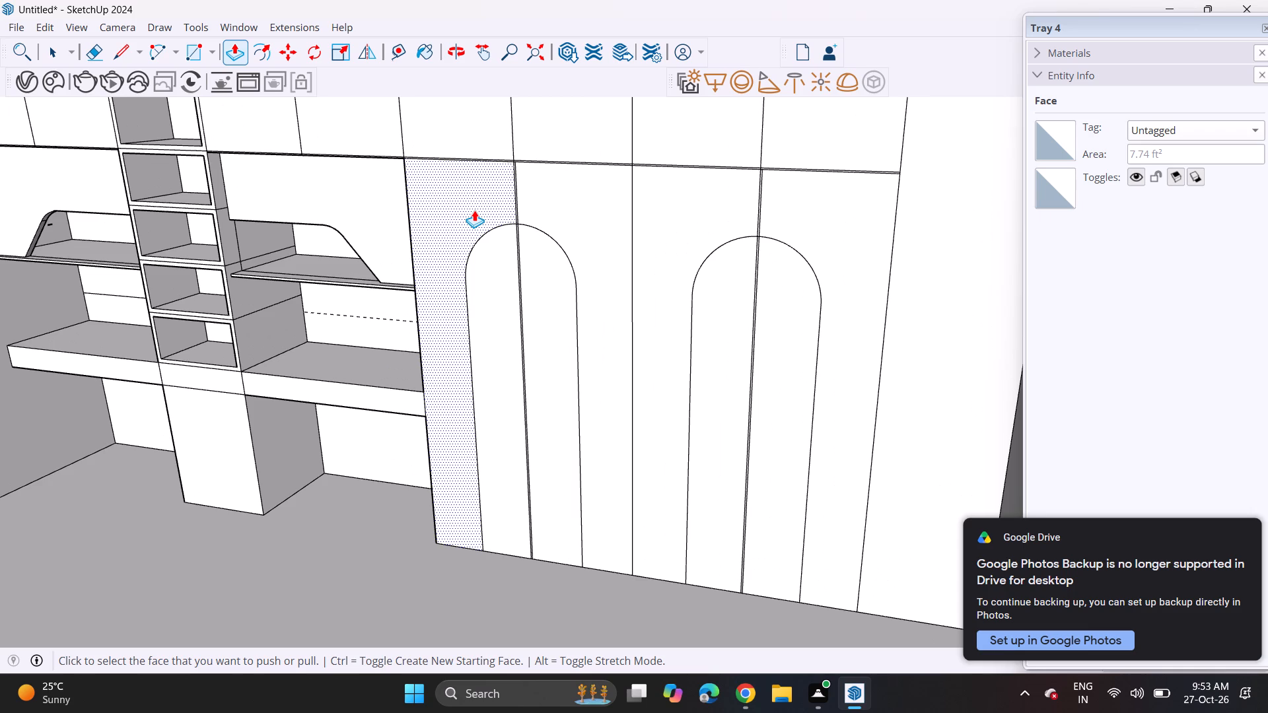
left_click(474, 210)
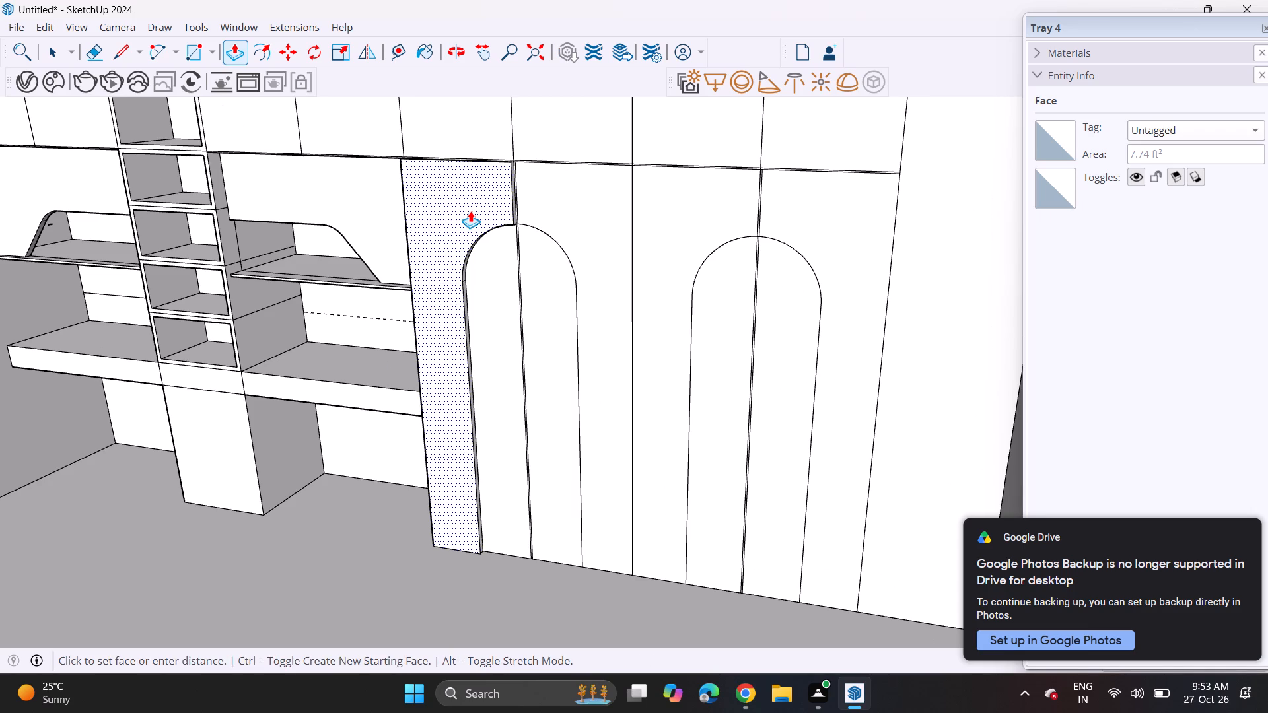
left_click(470, 211)
double_click(535, 210)
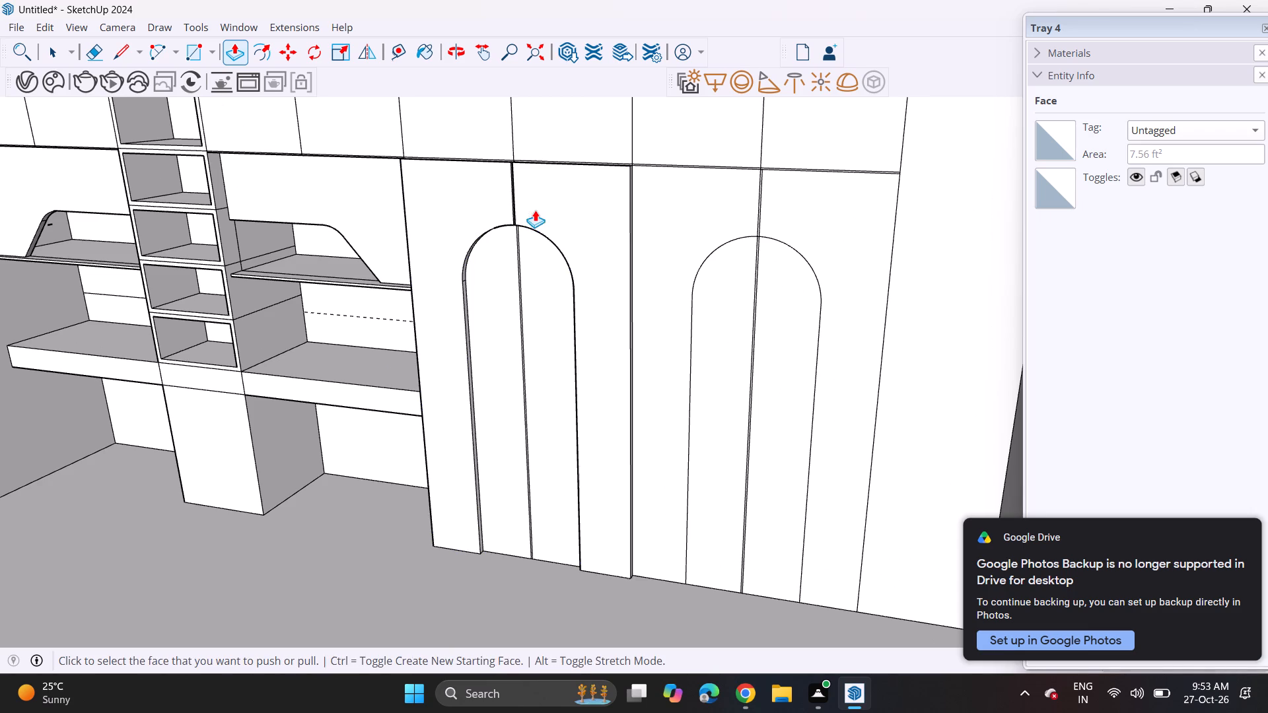
double_click(681, 222)
double_click(788, 222)
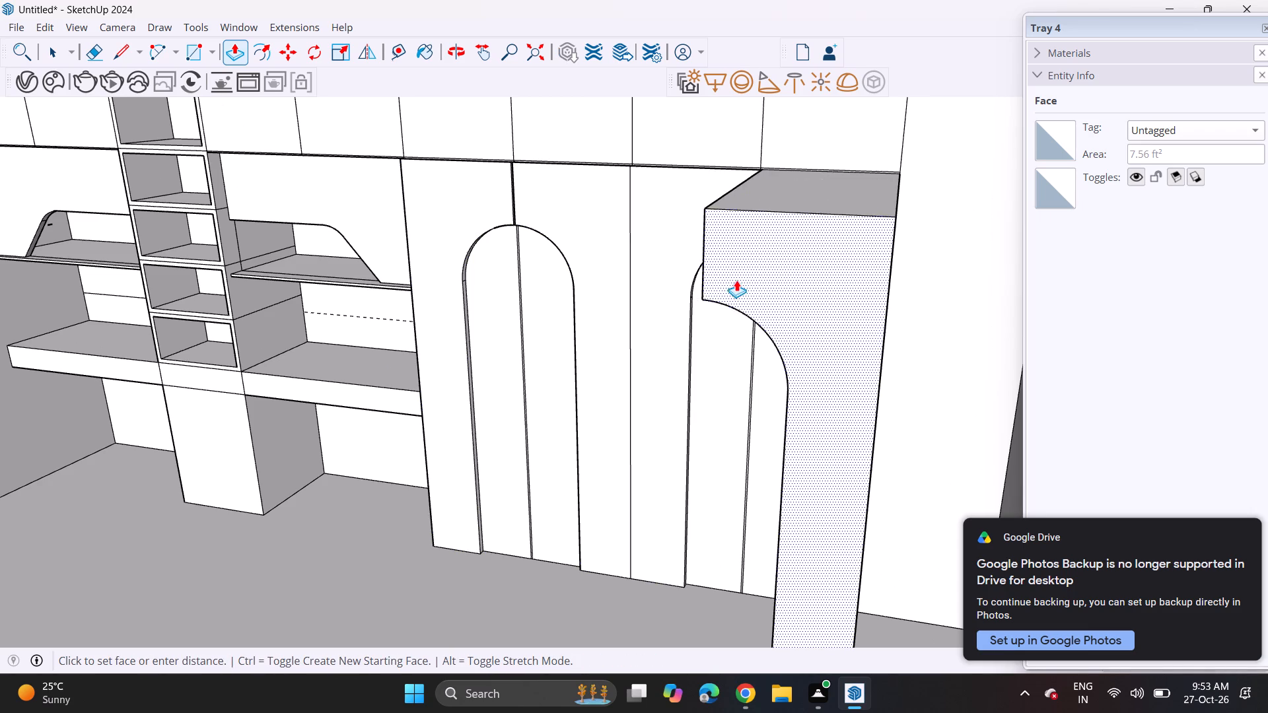
left_click(735, 182)
Examine the raised door faces and recessed arched panels, and the adjoining shelf bay and counters, from several angles.
middle_click_drag(724, 269, 784, 199)
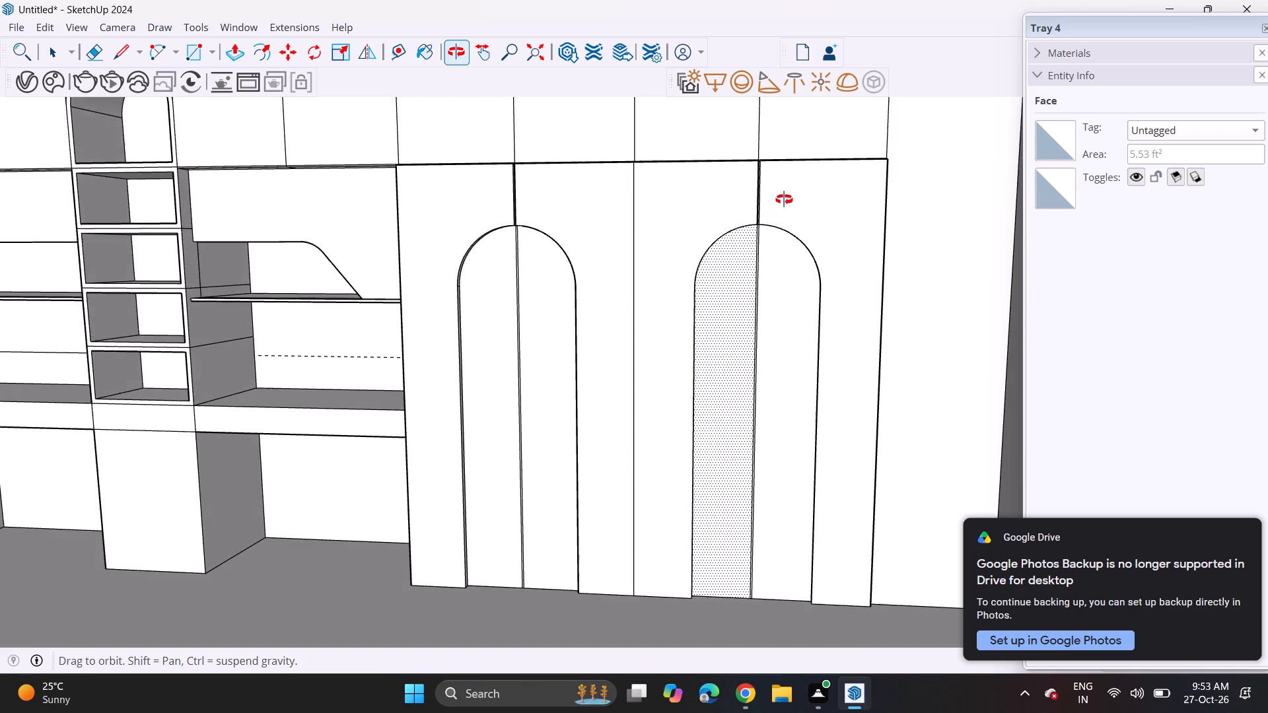
middle_click_drag(784, 199, 791, 236)
middle_click_drag(274, 326, 320, 263)
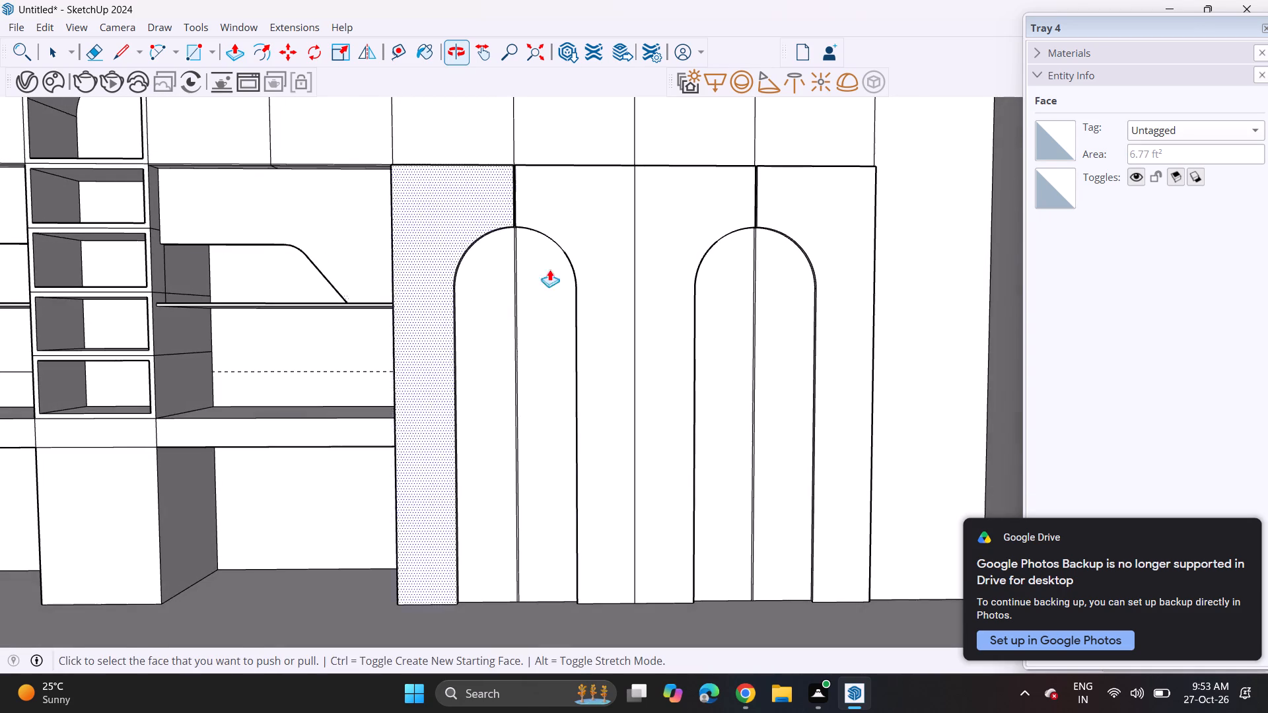
middle_click_drag(859, 240, 798, 277)
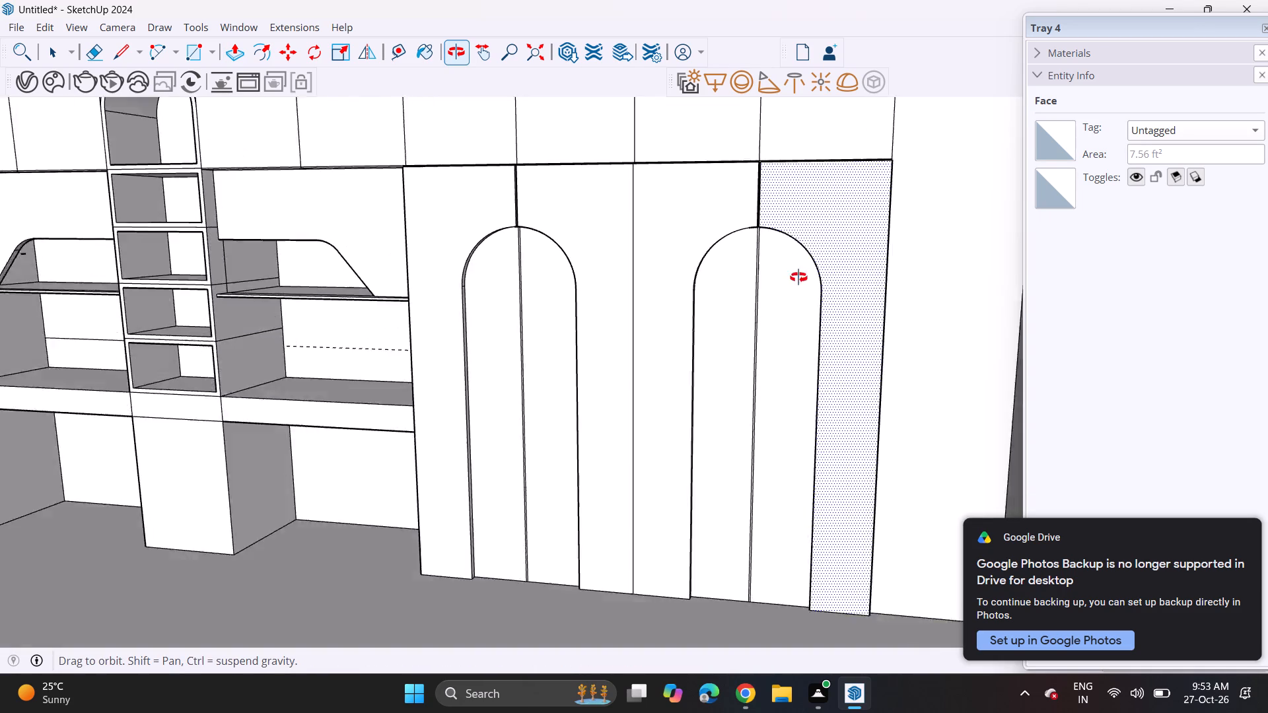
middle_click_drag(798, 277, 851, 277)
scroll(778, 289, "down", 5)
middle_click_drag(564, 339, 673, 315, "shift")
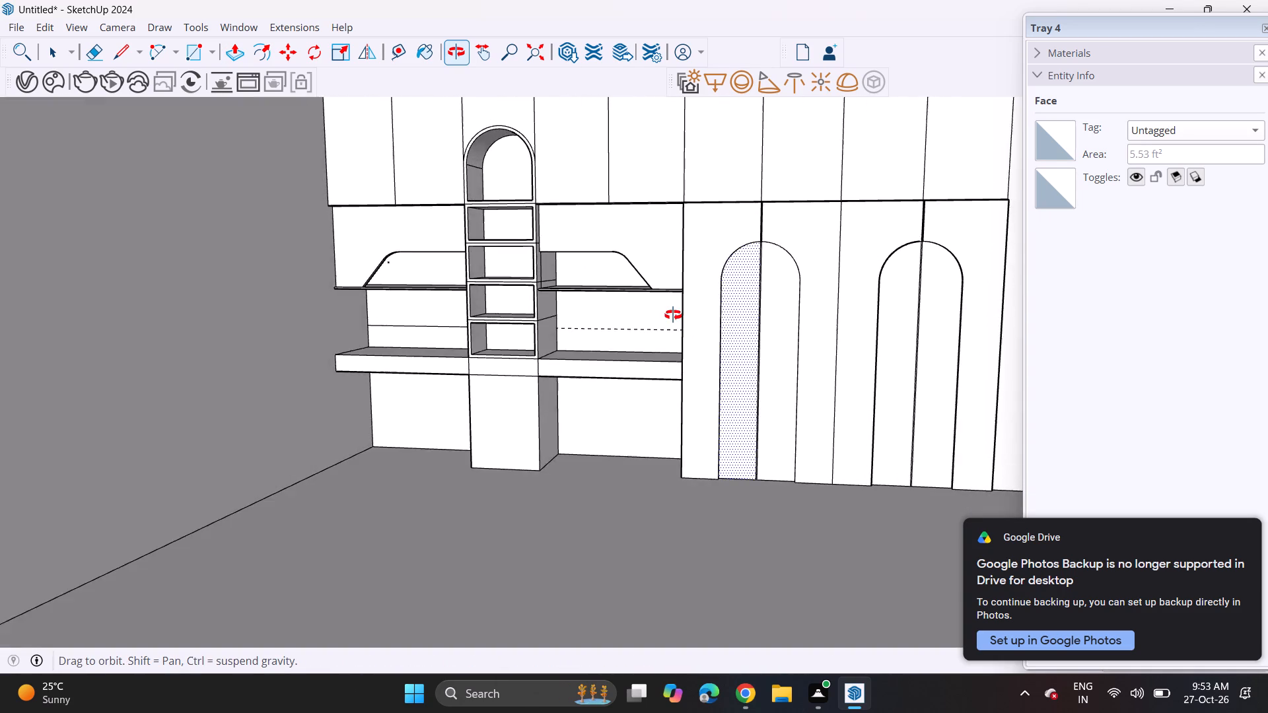
middle_click_drag(673, 315, 754, 326, "shift")
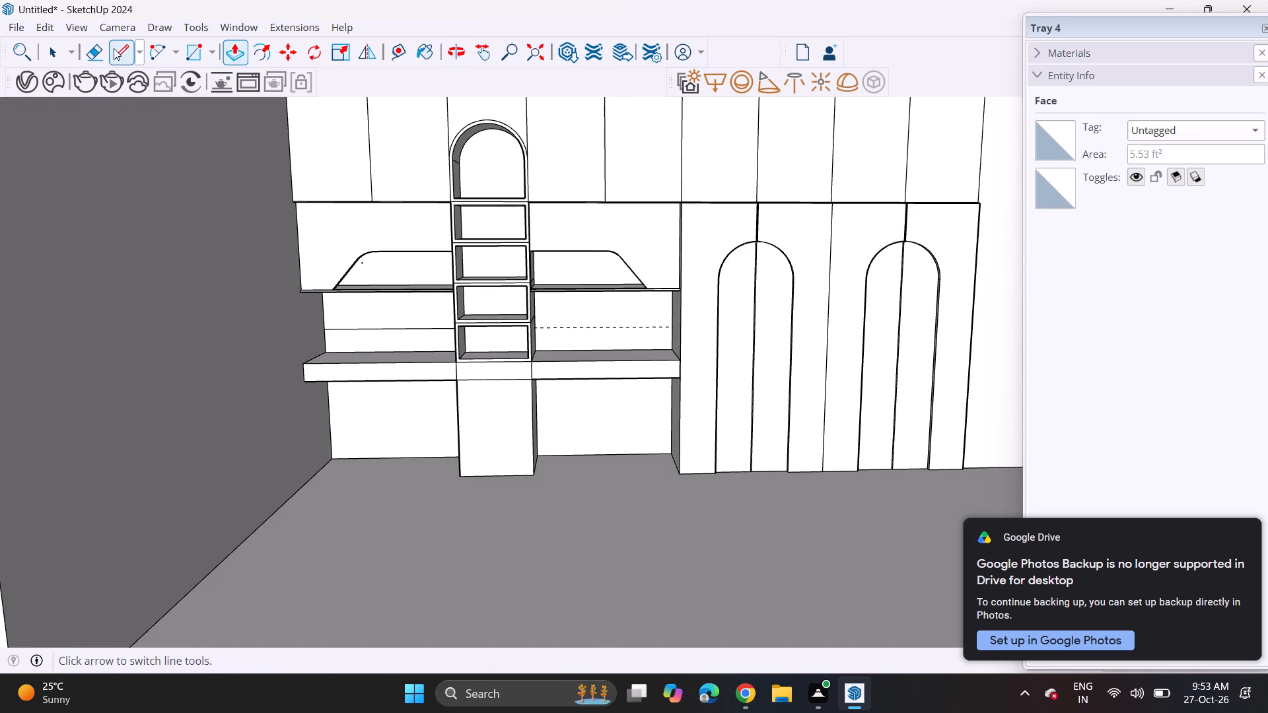
Draw a horizontal line along the dashed guide on the back panel, from the shelf bay to the tall cabinet's side.
left_click(114, 48)
left_click(537, 329)
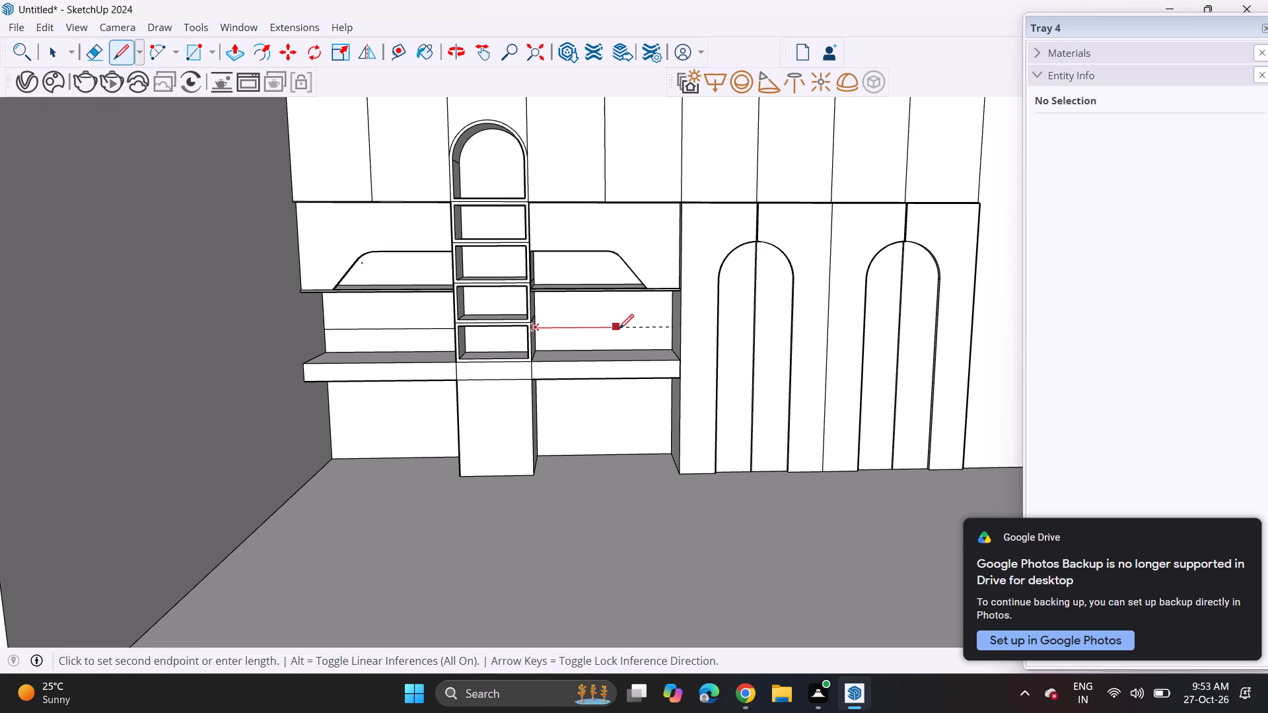
left_click(670, 325)
Examine the whole room and the complete cabinet wall from several angles.
scroll(513, 327, "down", 5)
middle_click_drag(493, 348, 460, 348)
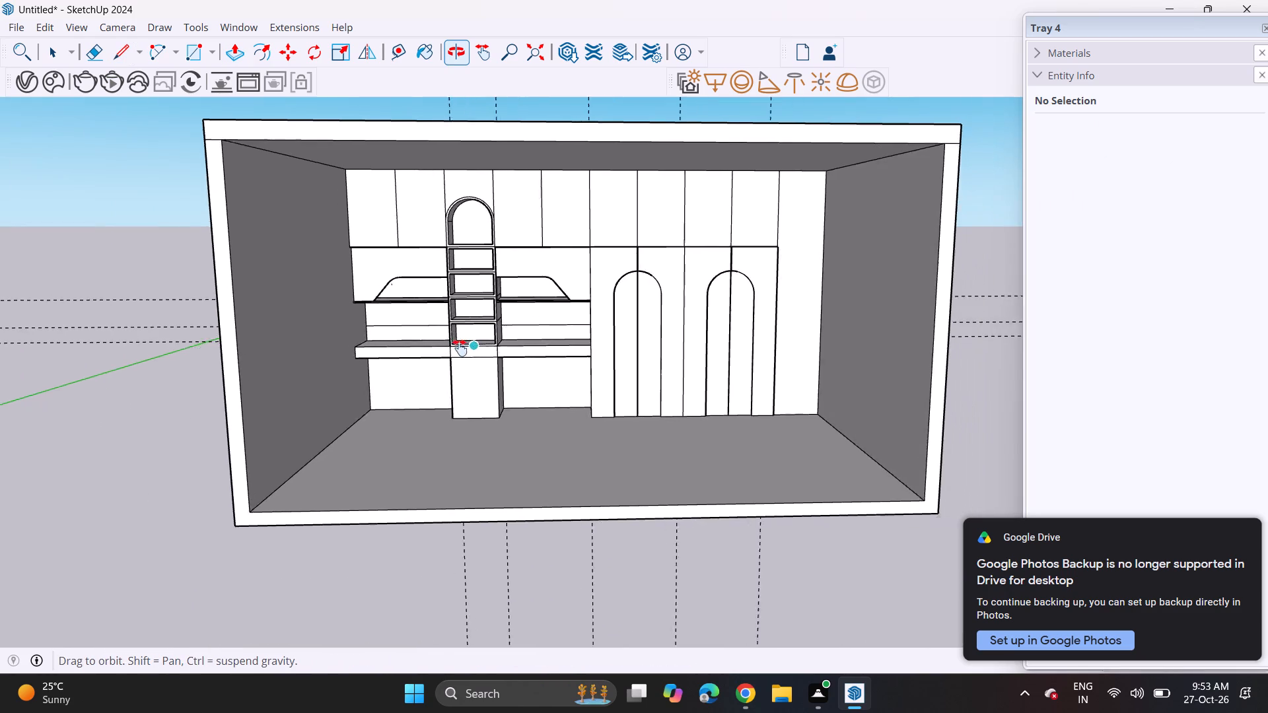
middle_click_drag(460, 348, 461, 384)
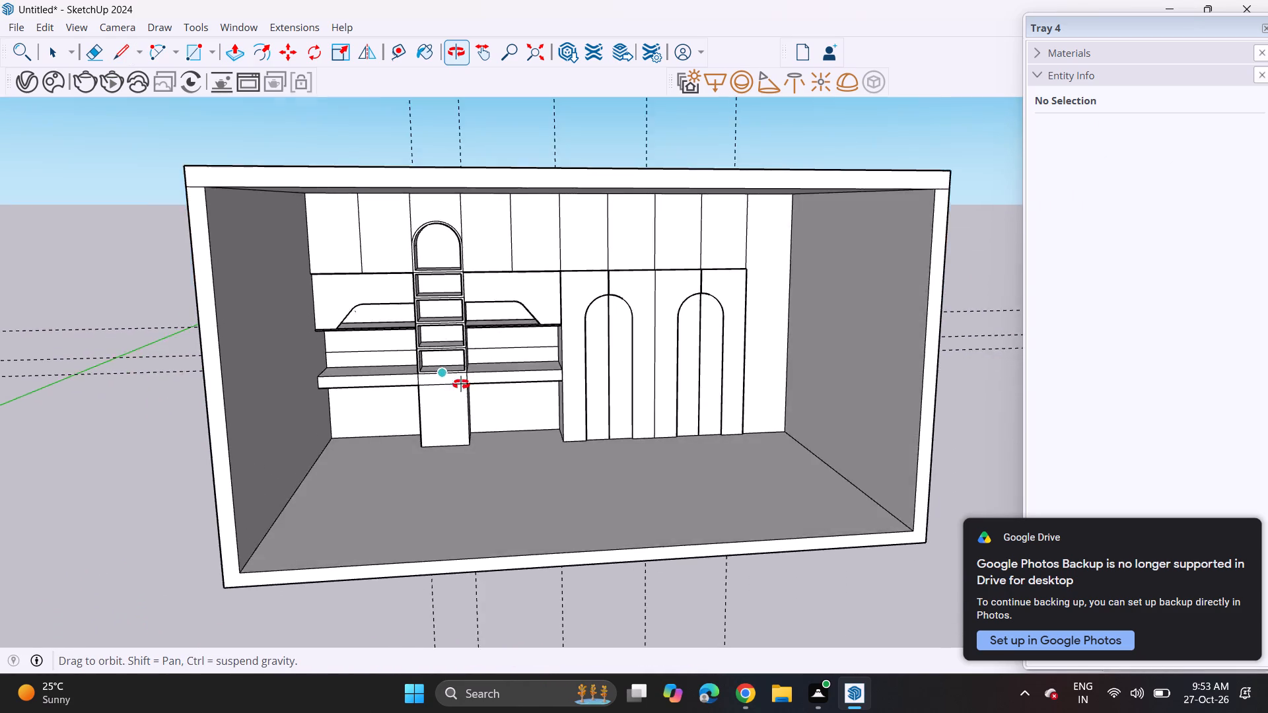
middle_click_drag(461, 384, 482, 335)
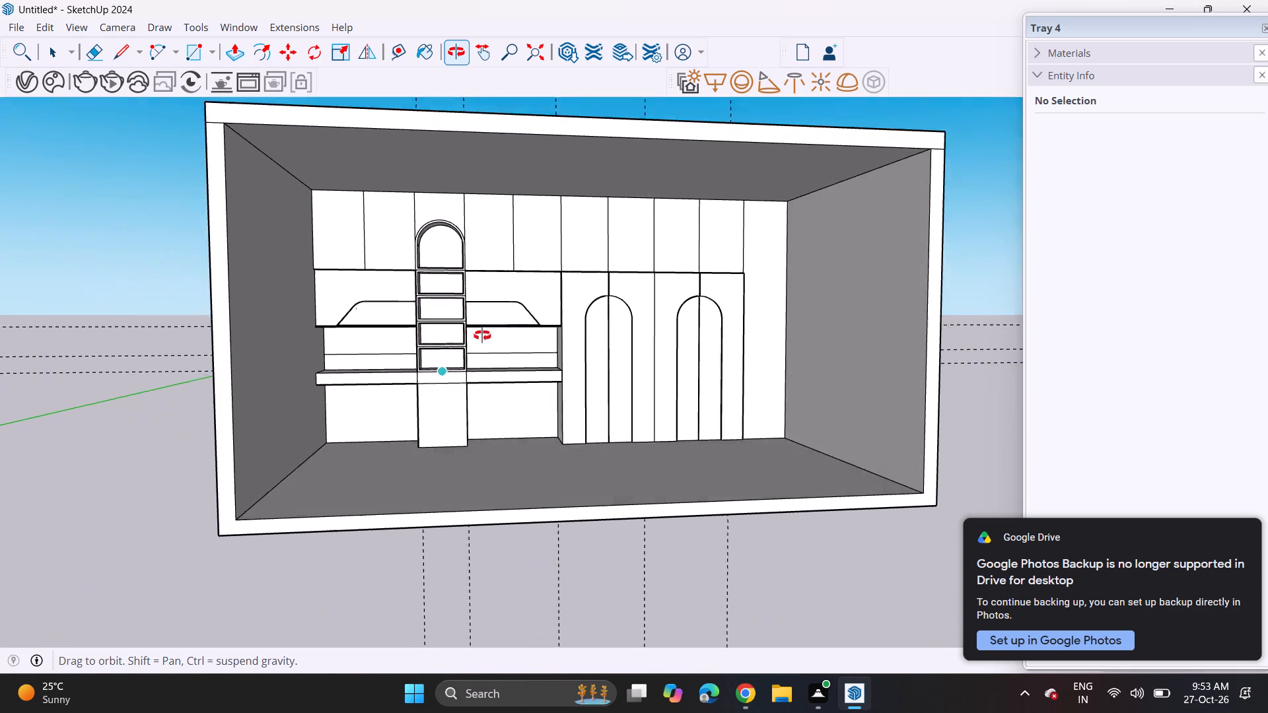
middle_click_drag(482, 335, 441, 372)
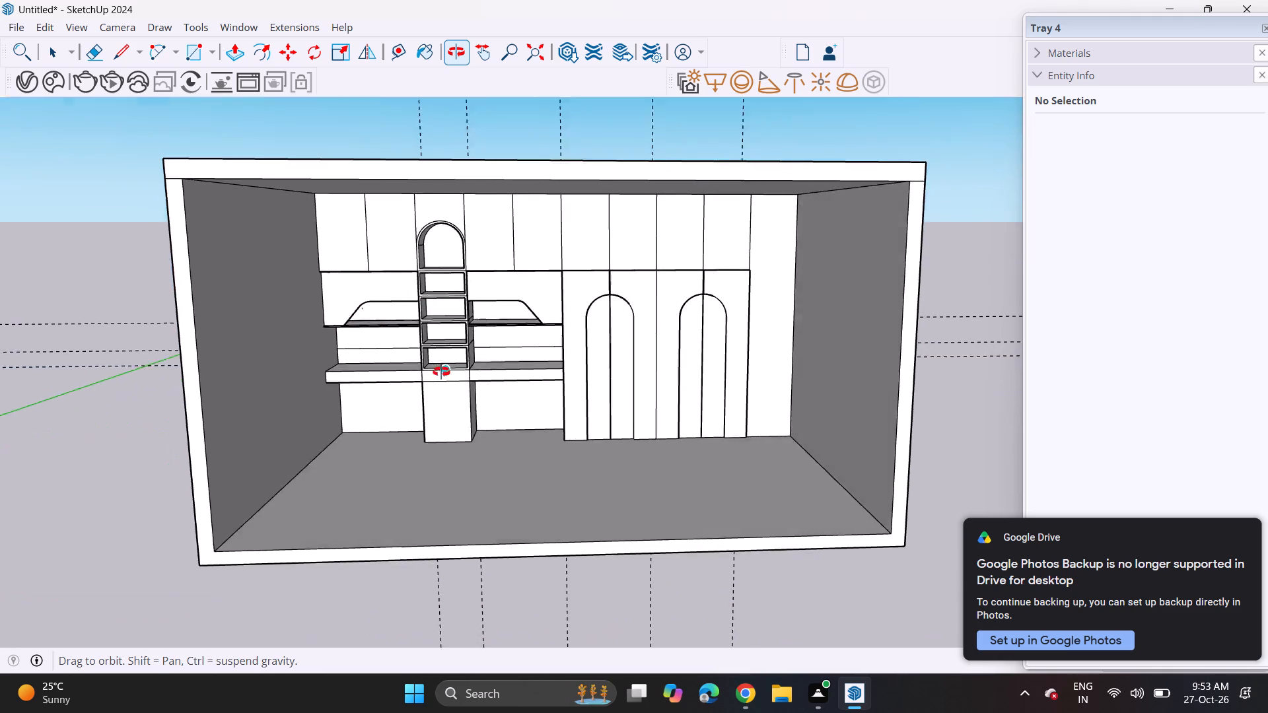
middle_click_drag(441, 372, 405, 341)
Copy the dividing line between the two upper cabinet doors before the arched bay 0.3" sideways, towards the bay.
scroll(412, 308, "up", 2)
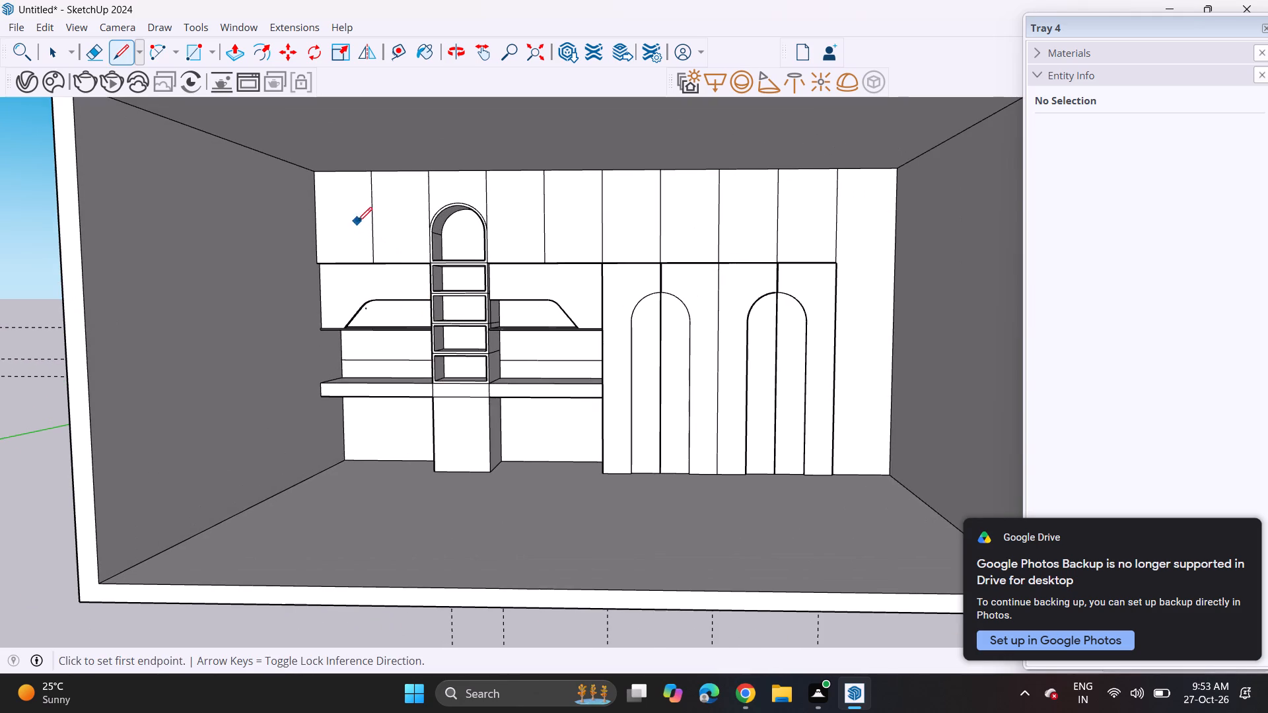
scroll(357, 221, "up", 1)
scroll(357, 221, "down", 1)
scroll(357, 221, "up", 7)
scroll(392, 213, "down", 1)
scroll(392, 213, "up", 2)
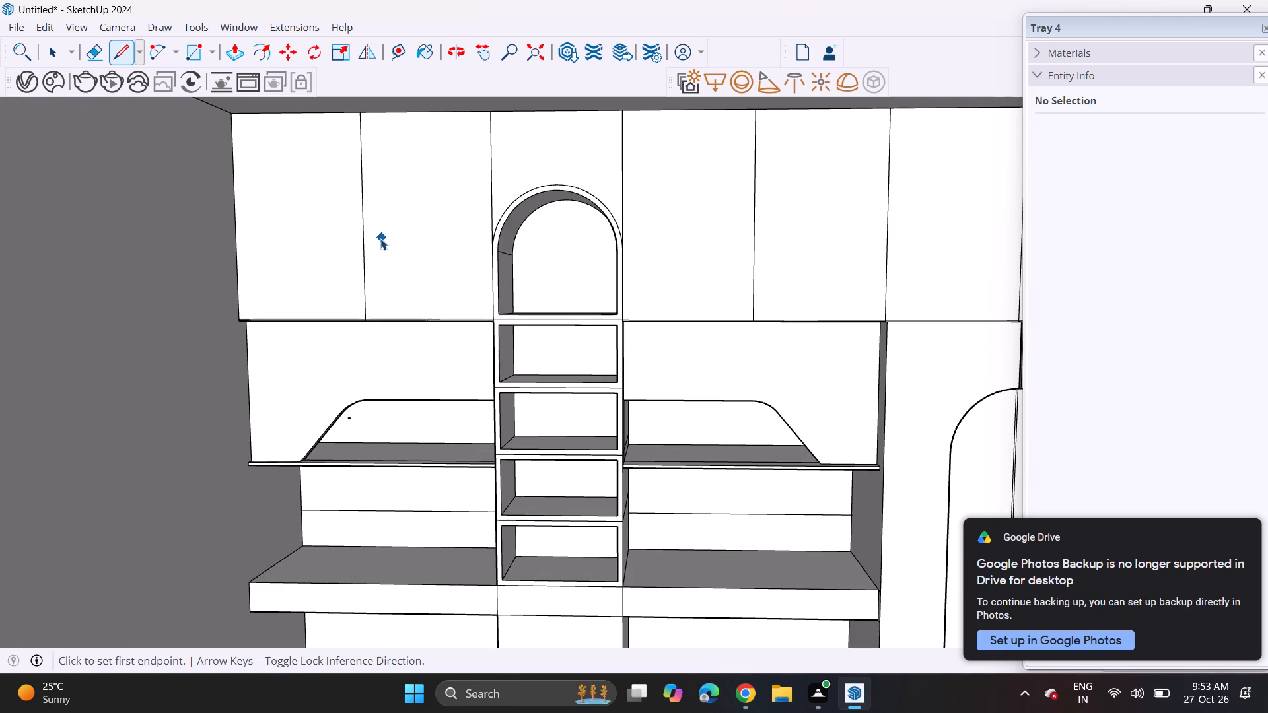
key("space")
left_click(366, 273)
scroll(381, 306, "up", 2)
scroll(381, 306, "down", 1)
scroll(381, 306, "up", 4)
key("m")
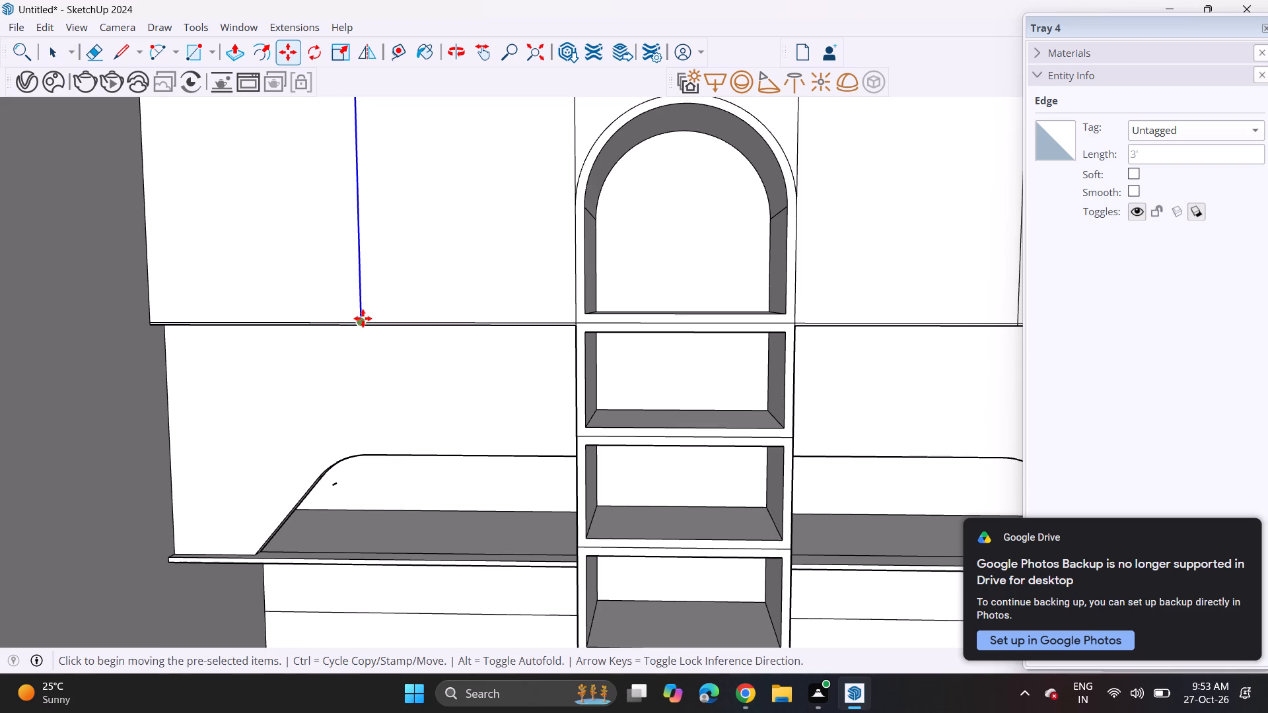
left_click(363, 318)
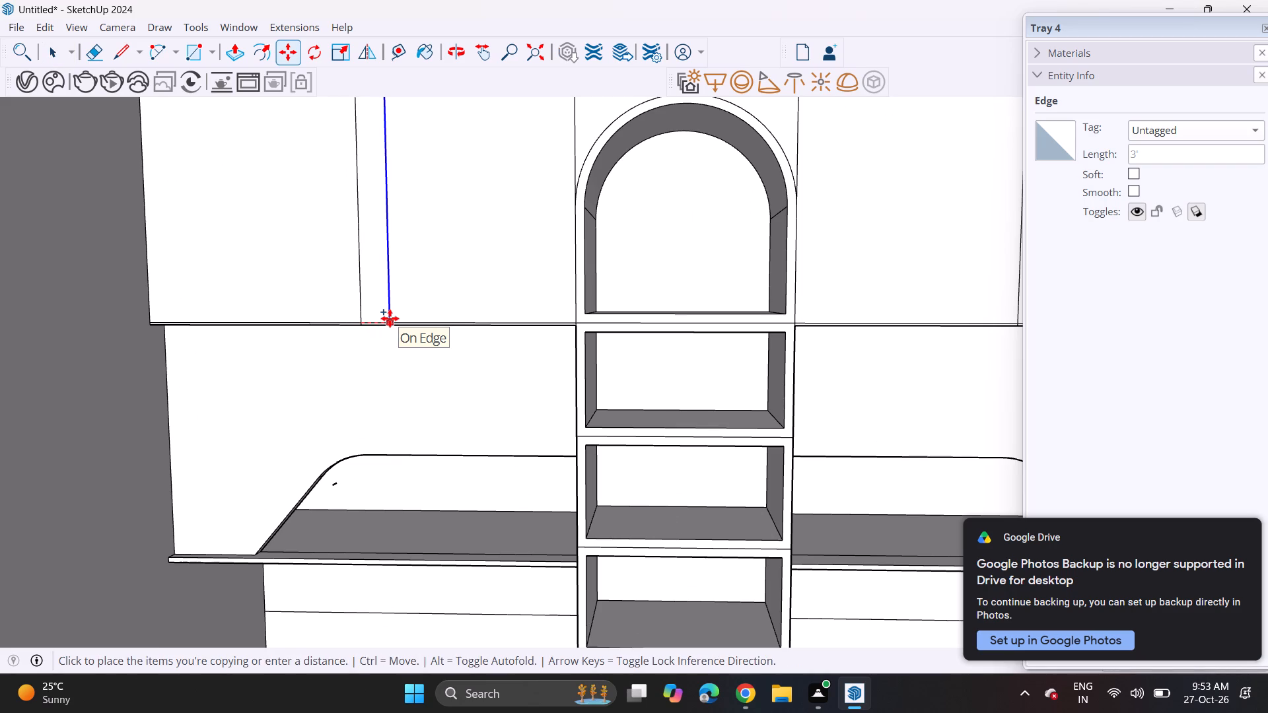
type("0.3")
key("Return")
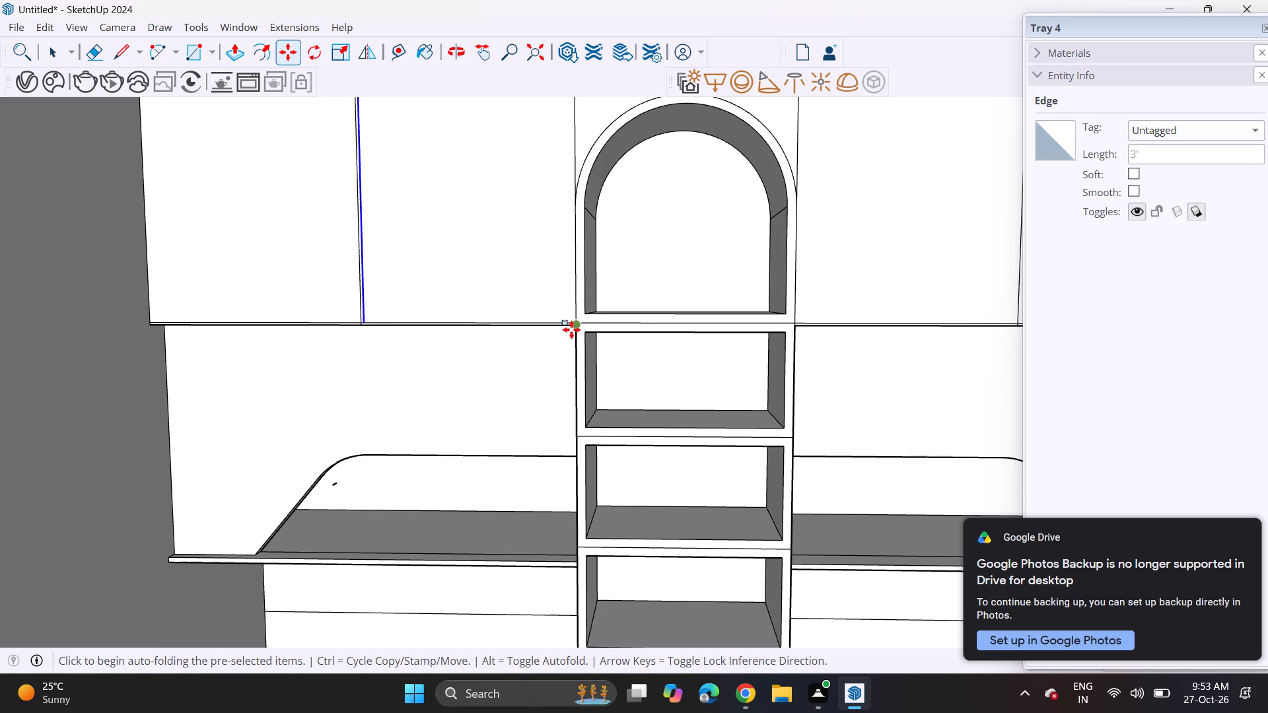
key("space")
Copy the vertical line between the second upper door and the arched bay 0.3" sideways, away from the bay.
left_click(577, 312)
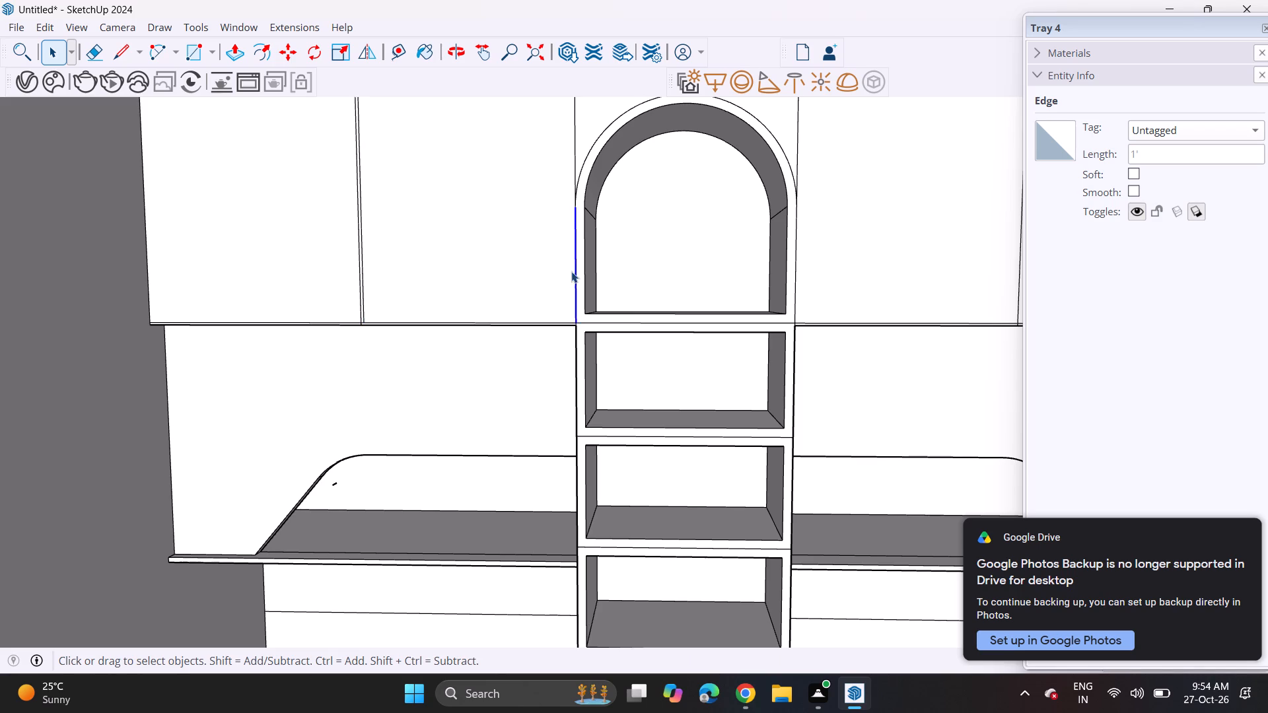
left_click(574, 189, "ctrl")
key("m")
scroll(582, 316, "up", 2)
scroll(582, 316, "down", 1)
scroll(582, 316, "up", 2)
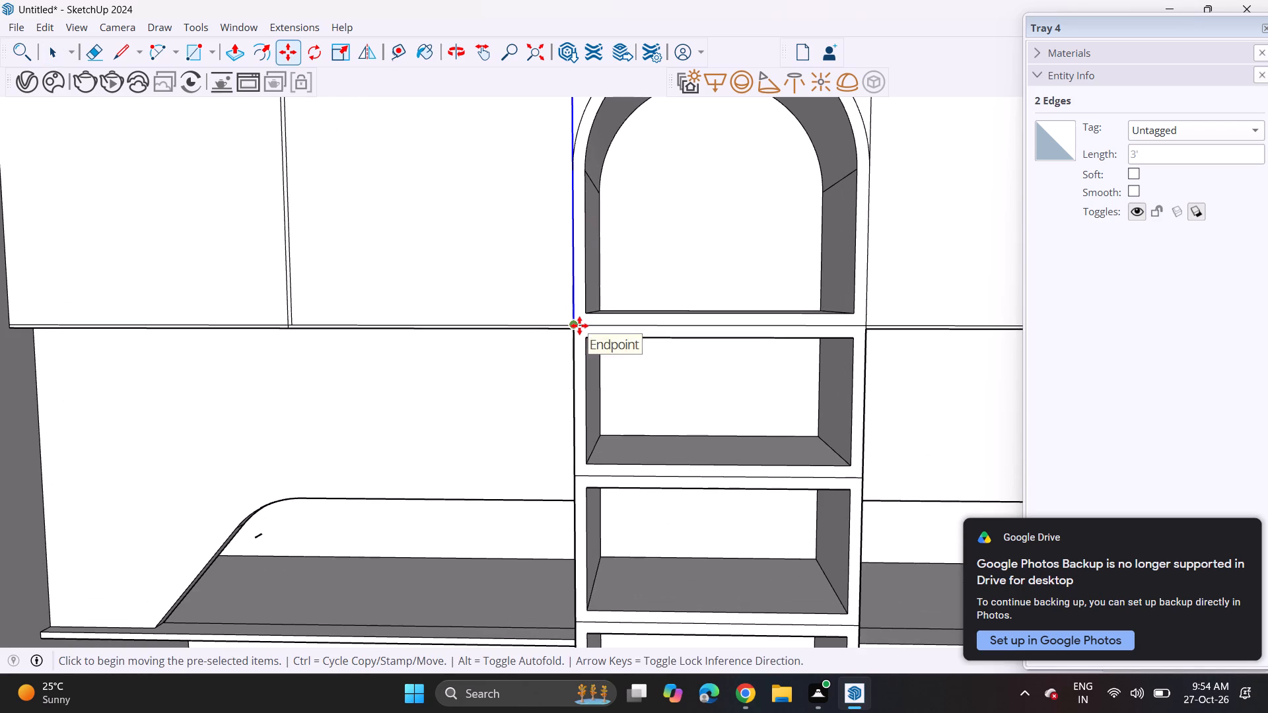
left_click(579, 325)
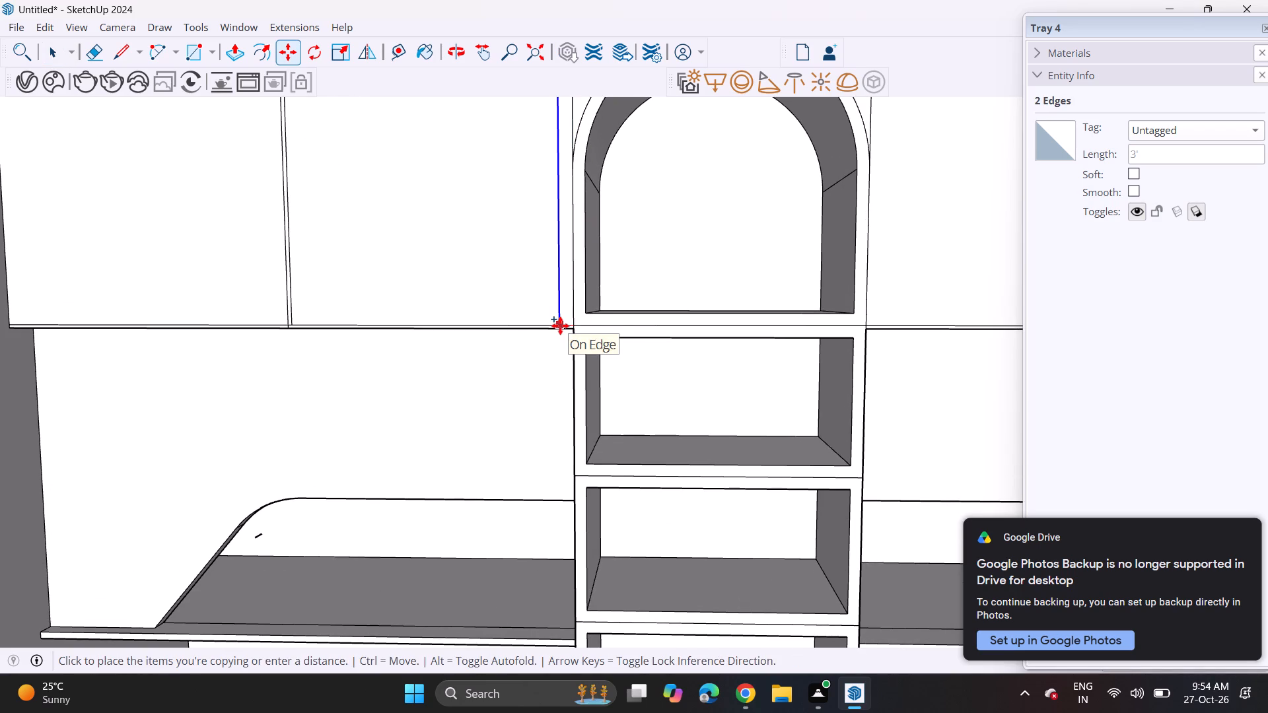
type(".3")
key("Return")
scroll(512, 308, "down", 3)
scroll(512, 308, "up", 1)
scroll(513, 308, "down", 4)
scroll(523, 330, "up", 2)
scroll(526, 345, "down", 5)
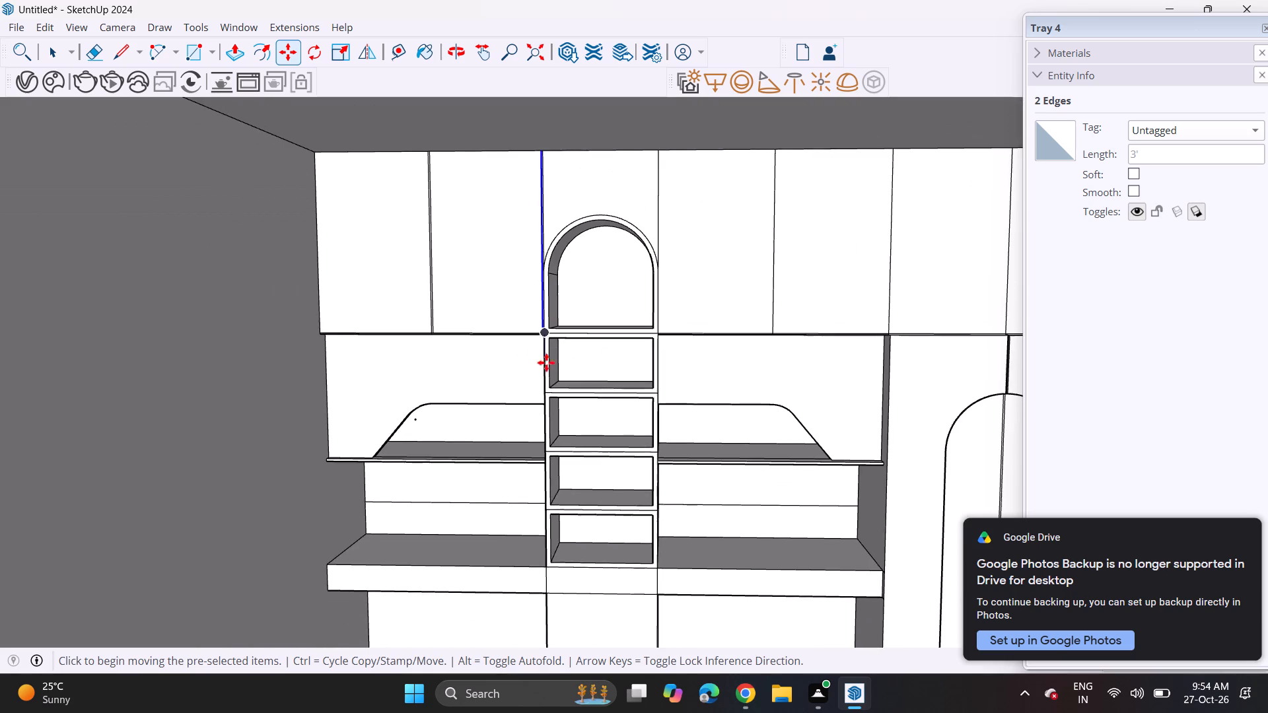
Copy the vertical line on the arched bay's other side, facing the tall cabinets, 0.3" away from the bay.
middle_click_drag(643, 341, 505, 350, "shift")
scroll(614, 346, "up", 1, "shift")
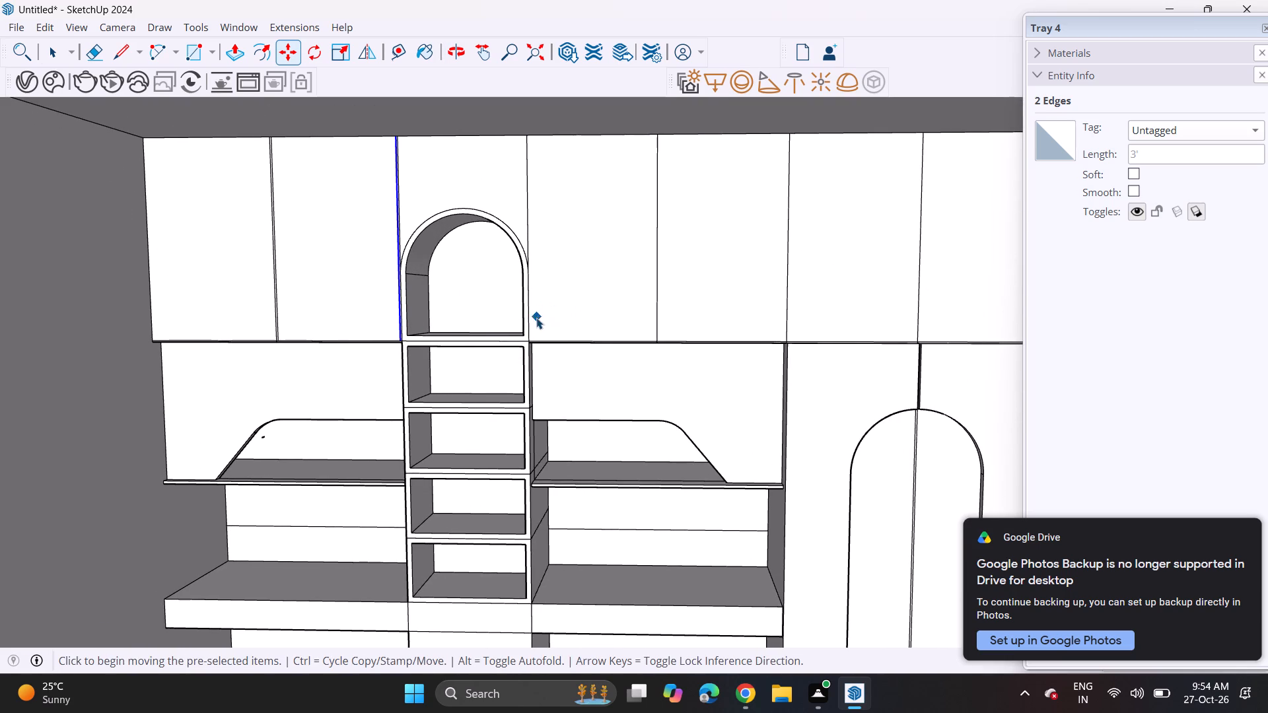
key("space")
key("space")
left_click(527, 322)
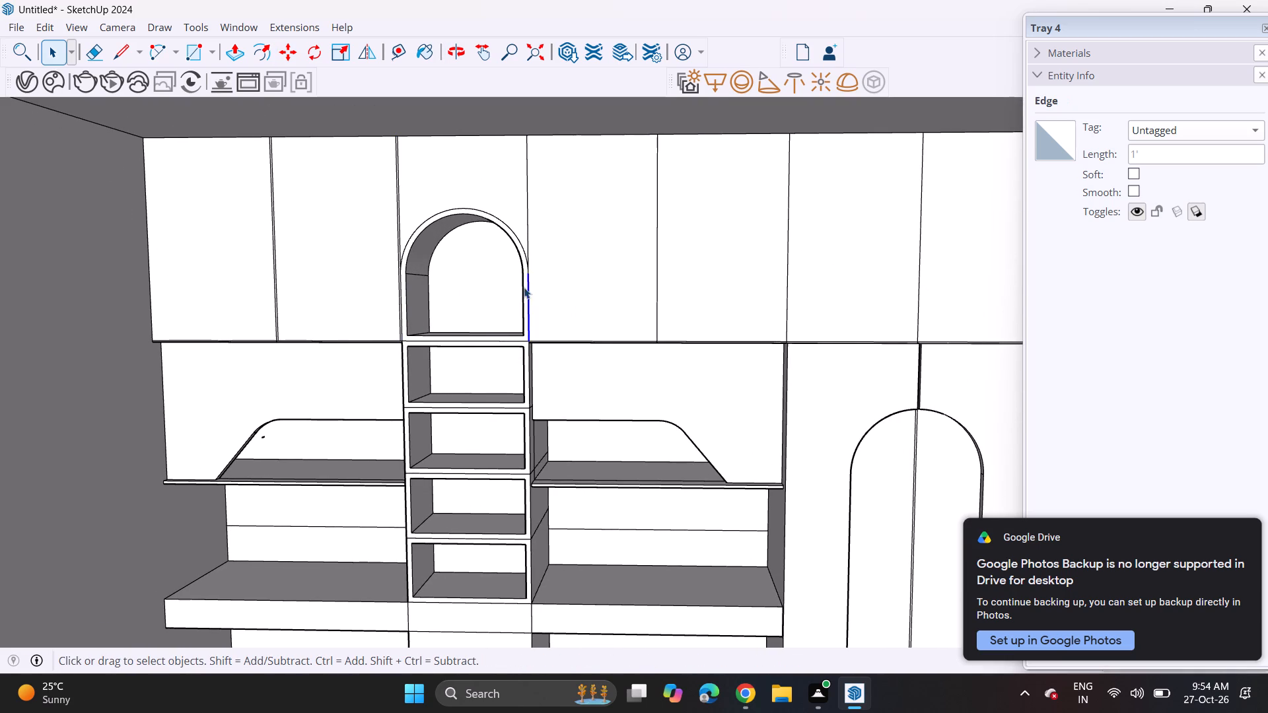
left_click(529, 251, "ctrl")
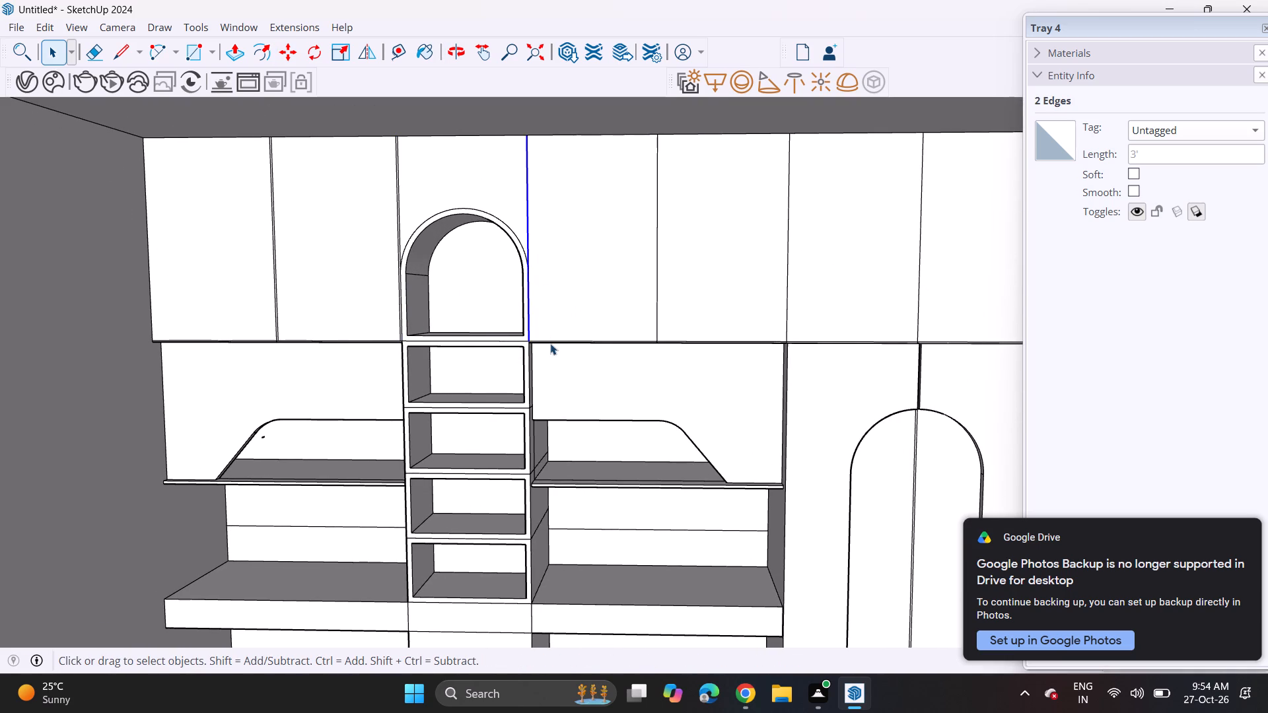
key("m")
left_click(532, 339)
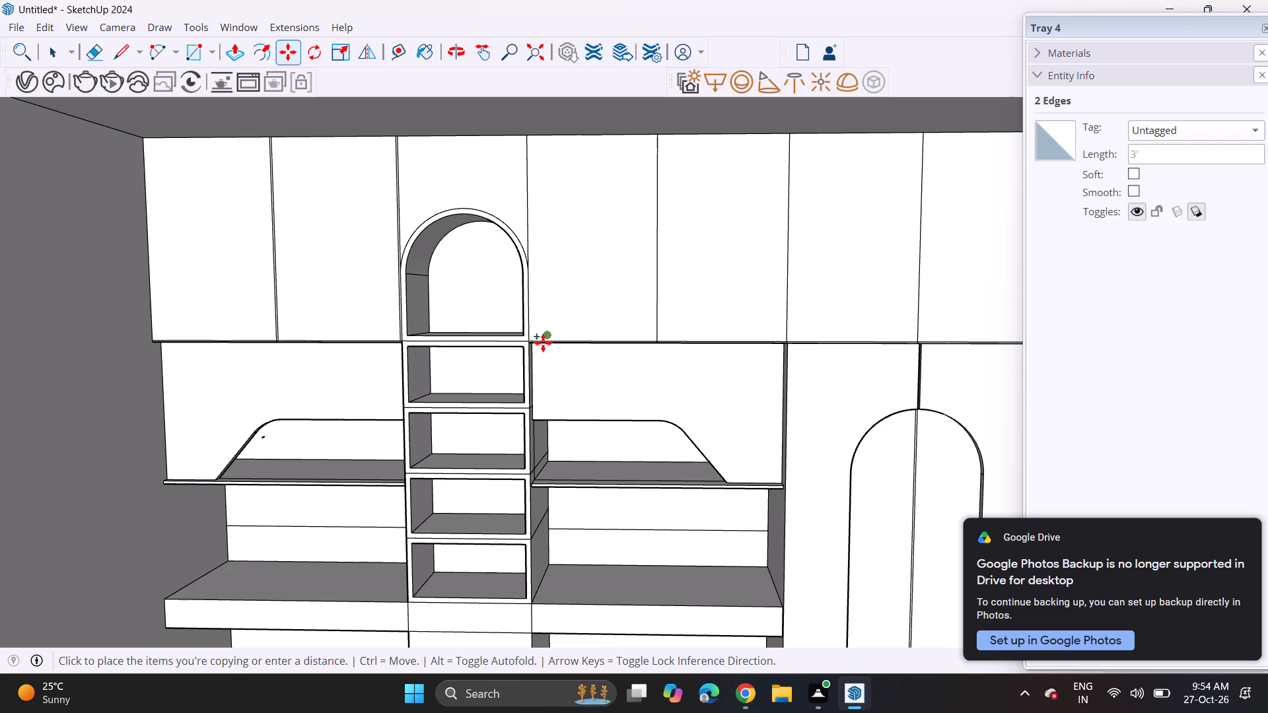
type("0.3")
key("Return")
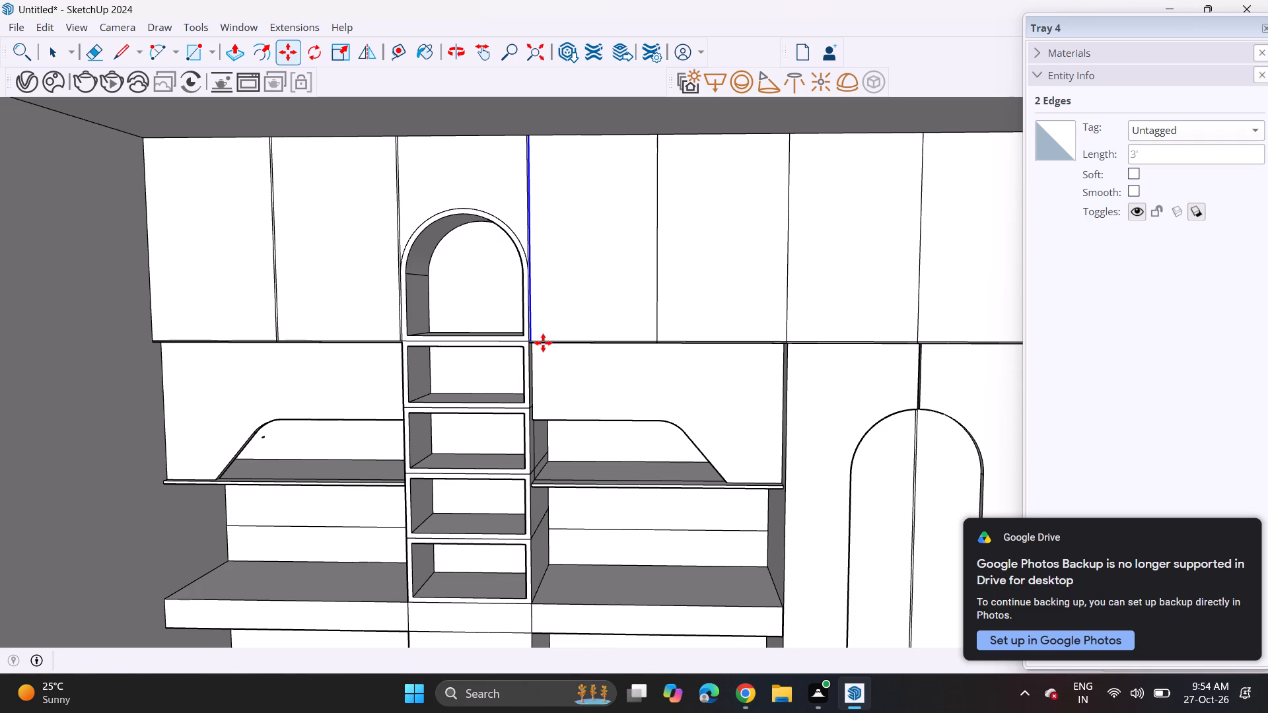
Copy the five dividing lines between the upper doors beyond the arched bay together 0.3" sideways, away from the bay.
key("space")
left_click(660, 316)
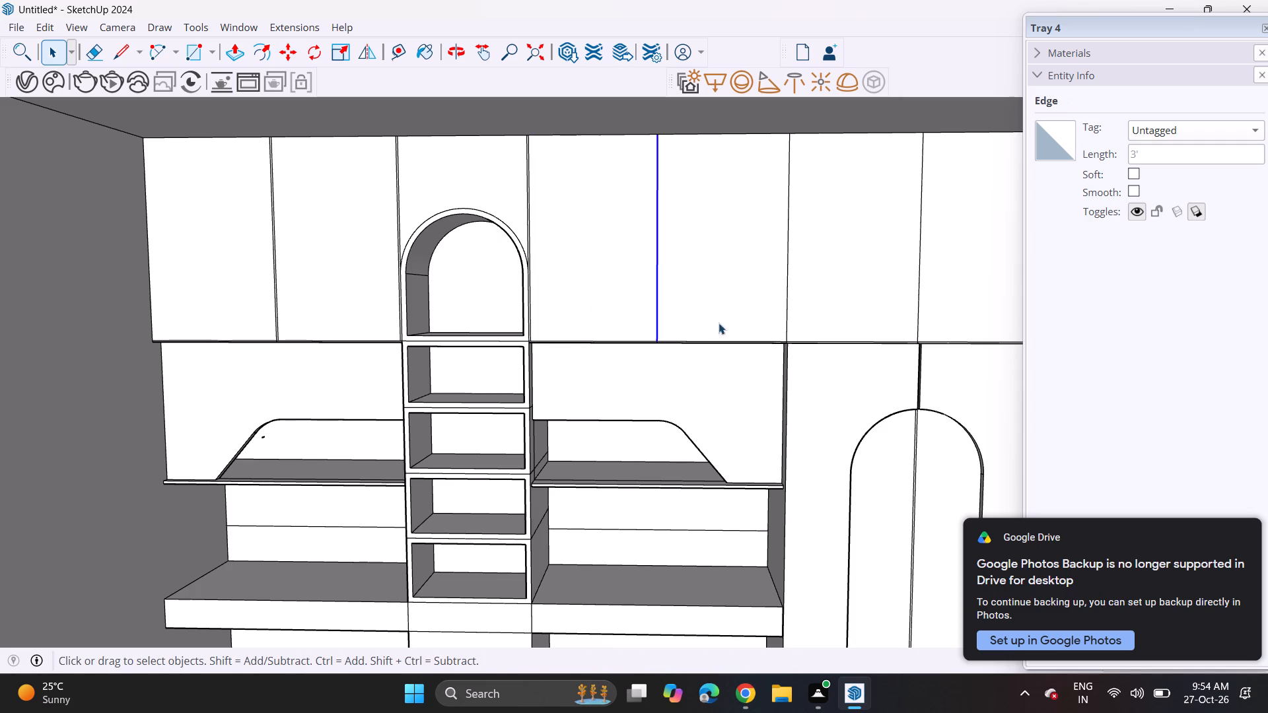
middle_click_drag(719, 323, 452, 351)
left_click(520, 346, "ctrl")
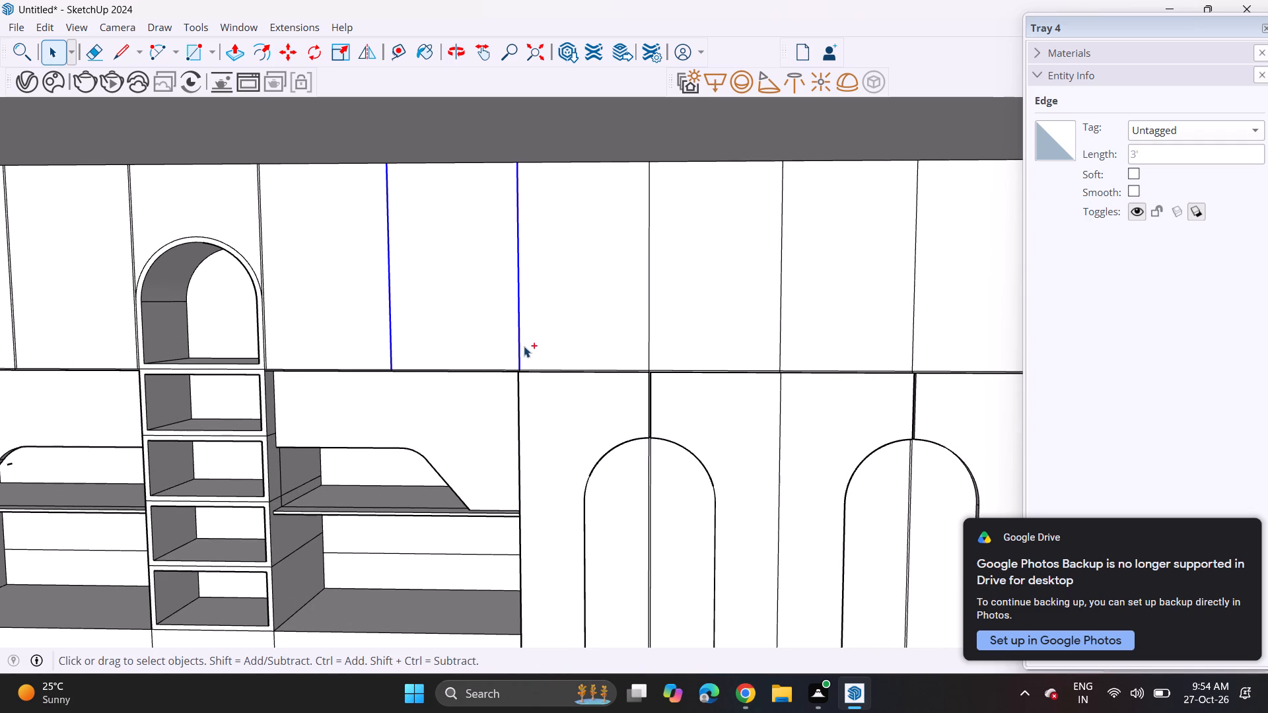
left_click(649, 332, "ctrl")
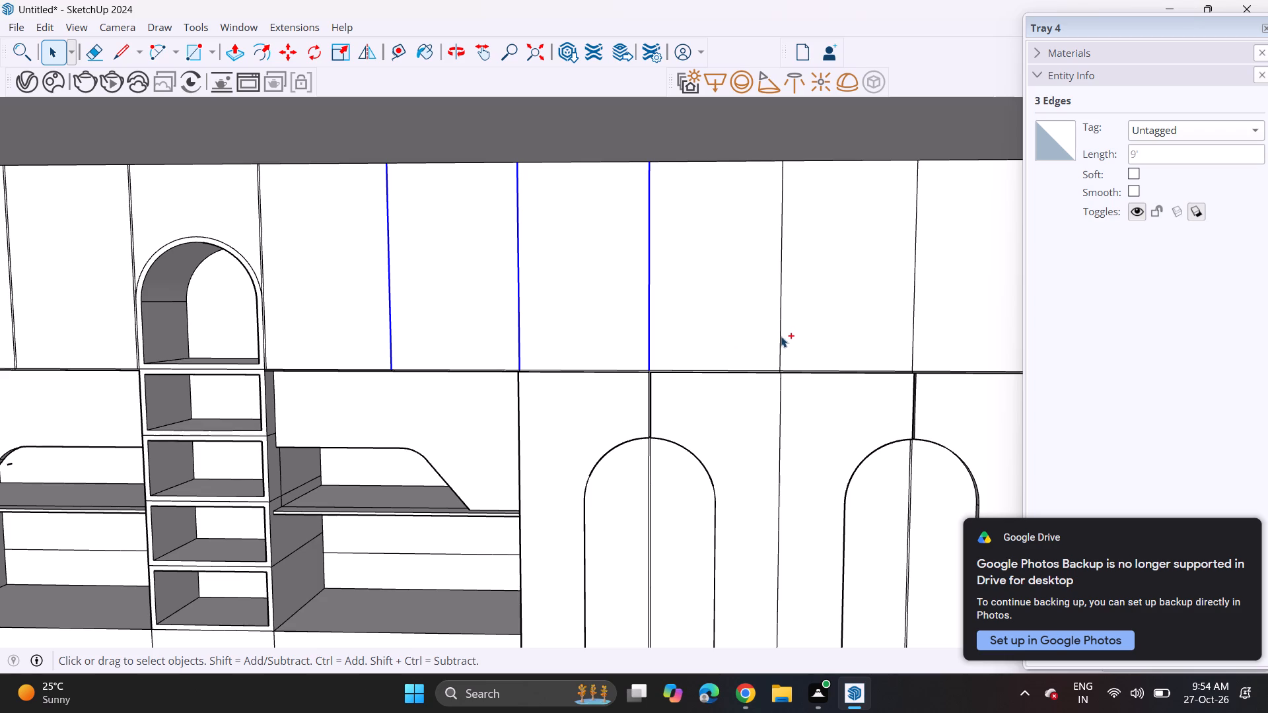
left_click(781, 336, "ctrl")
scroll(785, 349, "down", 1, "ctrl")
middle_click_drag(781, 349, 545, 363, "ctrl")
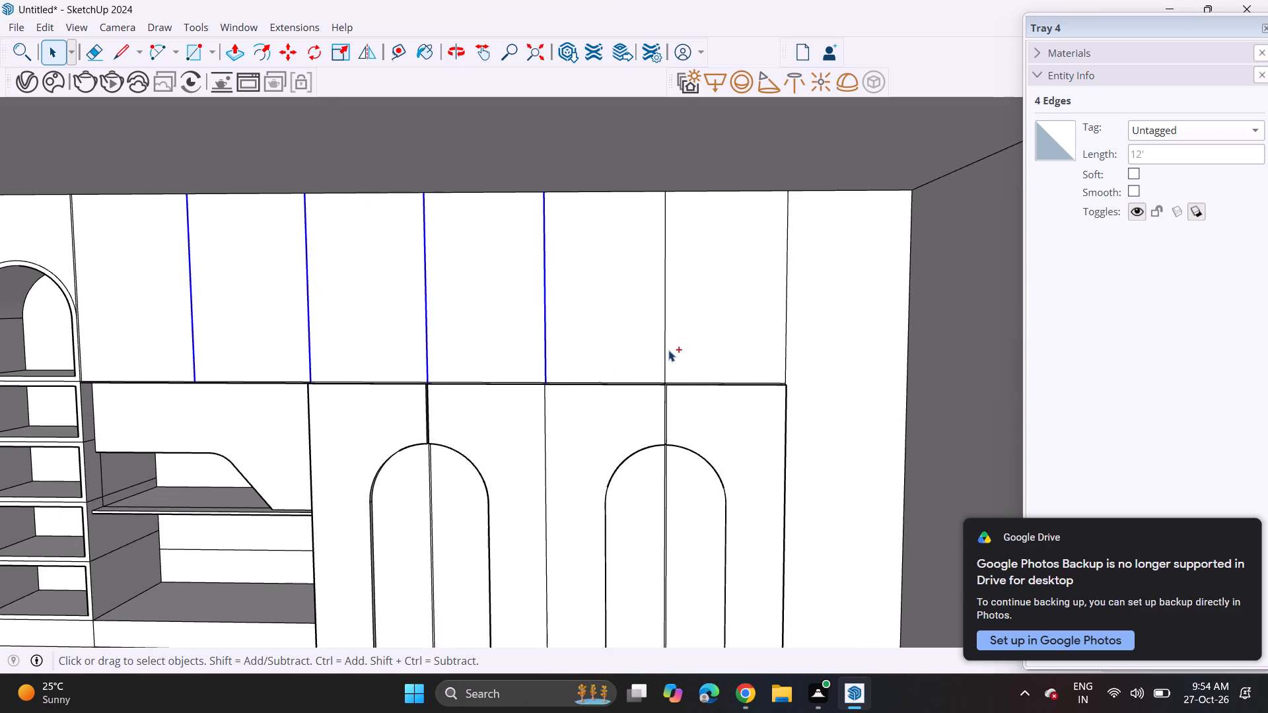
left_click(666, 352, "ctrl")
scroll(435, 362, "down", 4, "ctrl")
scroll(427, 365, "up", 1, "ctrl")
scroll(423, 364, "down", 1, "ctrl")
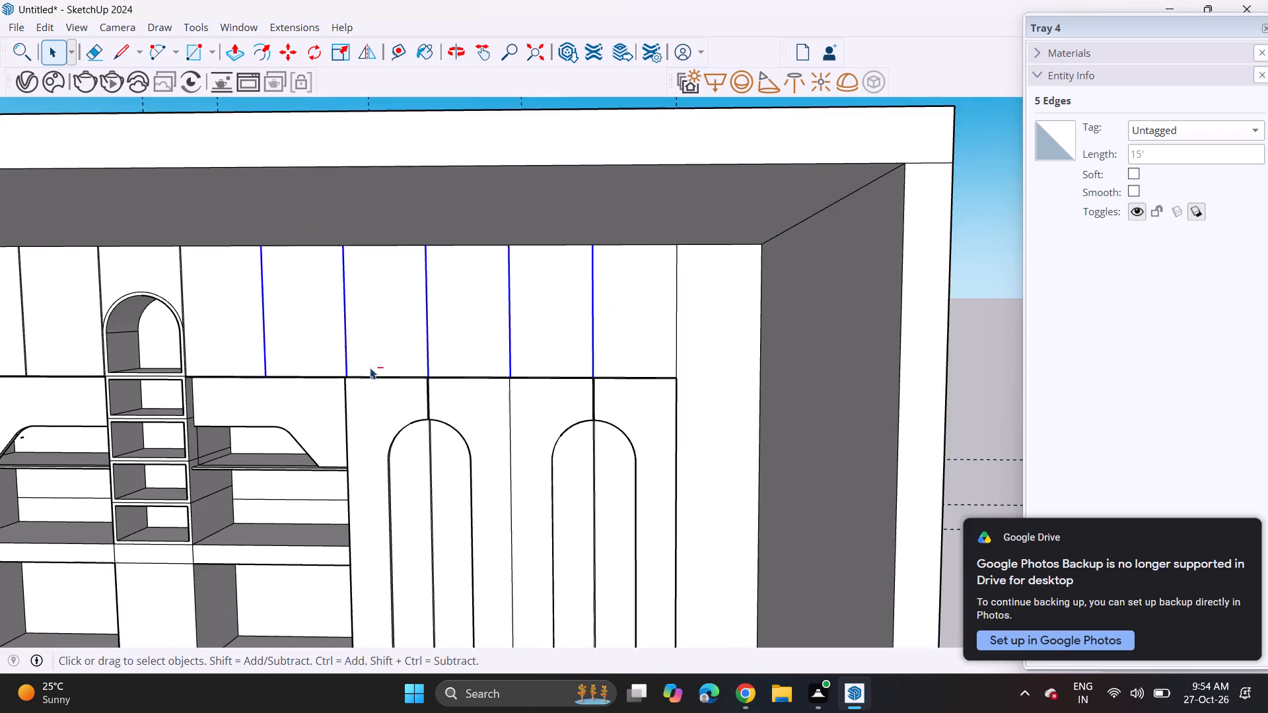
middle_click_drag(374, 369, 553, 370, "ctrl+shift")
scroll(445, 372, "up", 19, "ctrl")
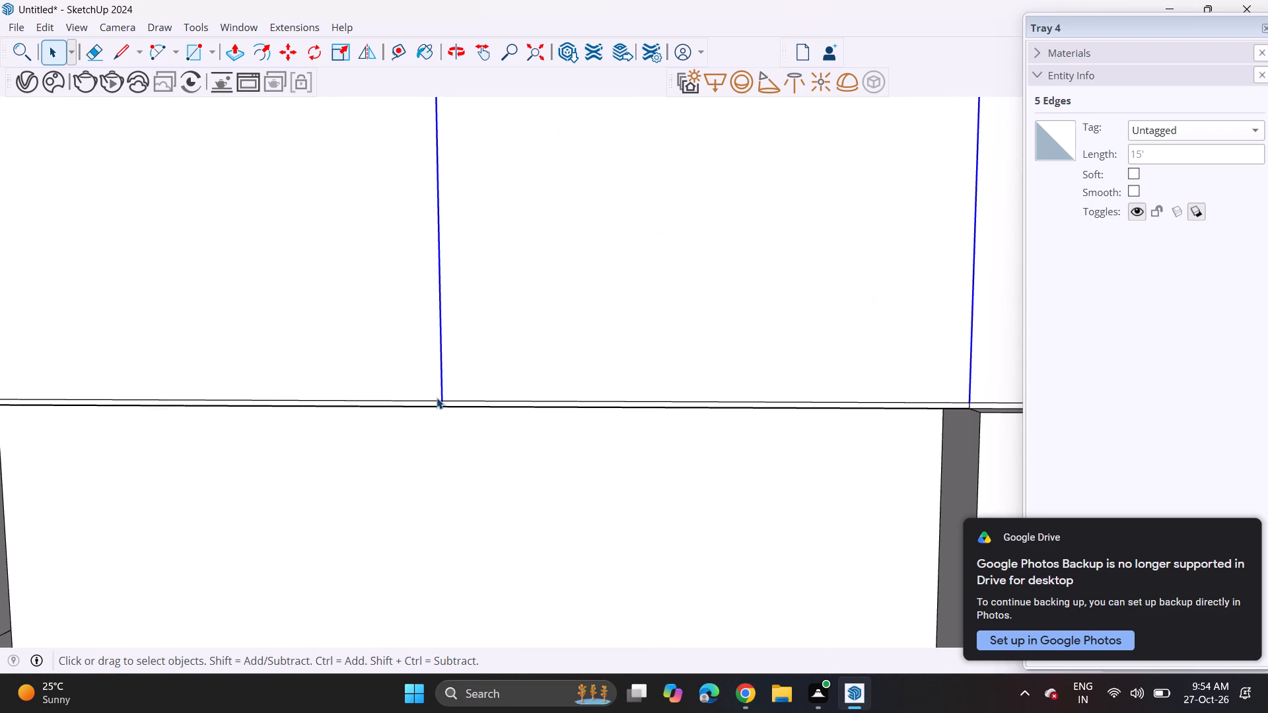
key("m")
left_click(446, 396)
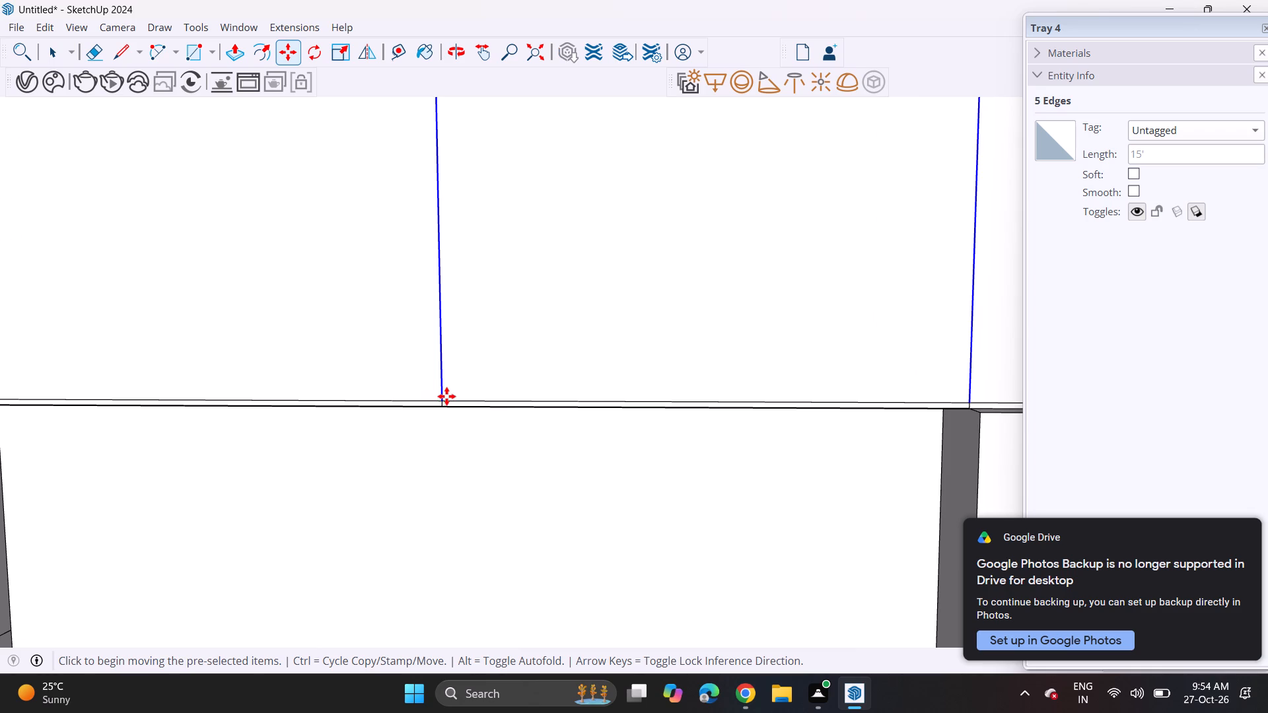
type("0.3")
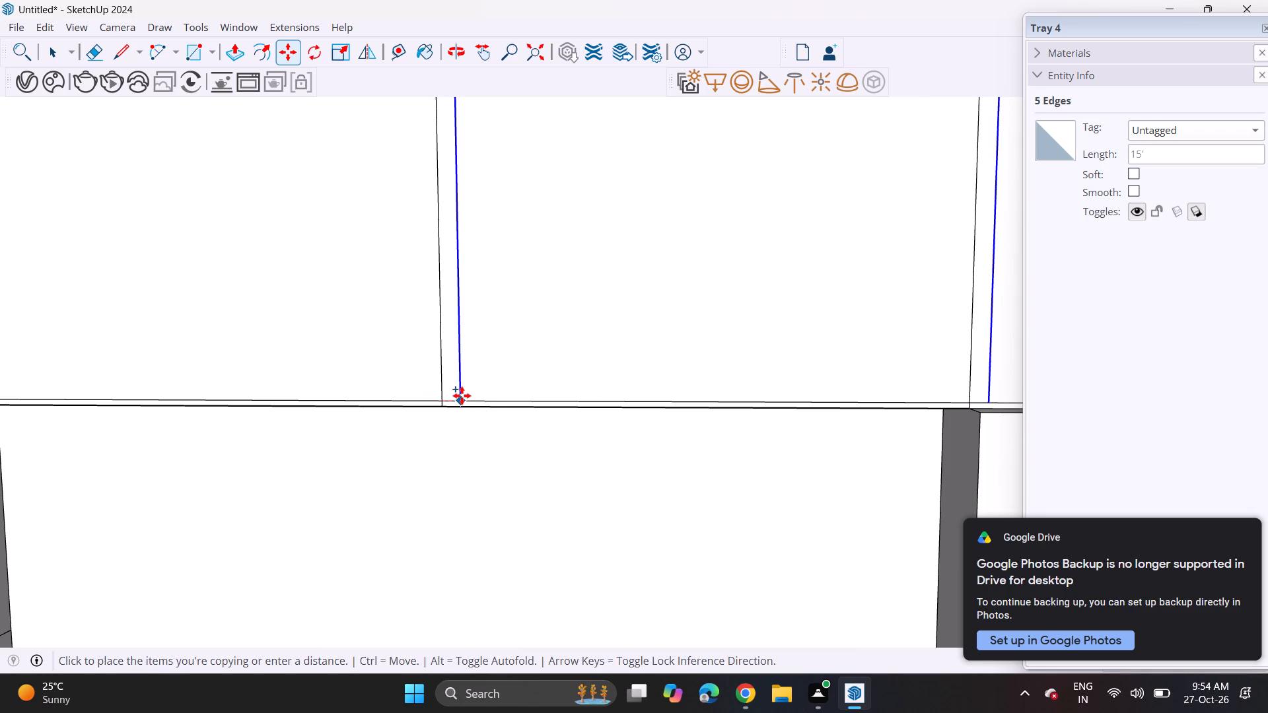
key("Return")
scroll(468, 404, "up", 1)
scroll(470, 408, "down", 8)
scroll(482, 417, "up", 1)
scroll(480, 446, "down", 2)
scroll(479, 456, "up", 1)
scroll(477, 459, "down", 9)
scroll(470, 487, "up", 1)
scroll(470, 487, "down", 3)
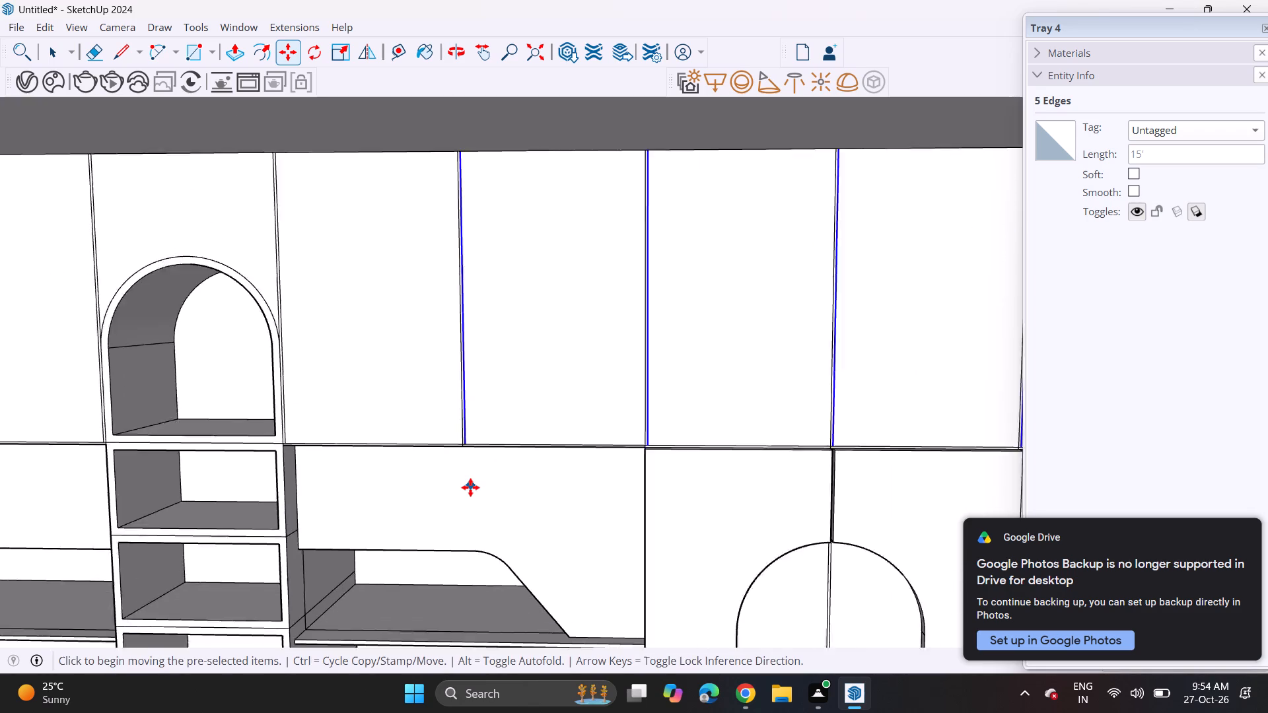
scroll(470, 487, "down", 3)
scroll(470, 487, "up", 1)
scroll(470, 487, "down", 6)
middle_click_drag(493, 498, 520, 422)
scroll(520, 422, "up", 1)
scroll(518, 422, "down", 5)
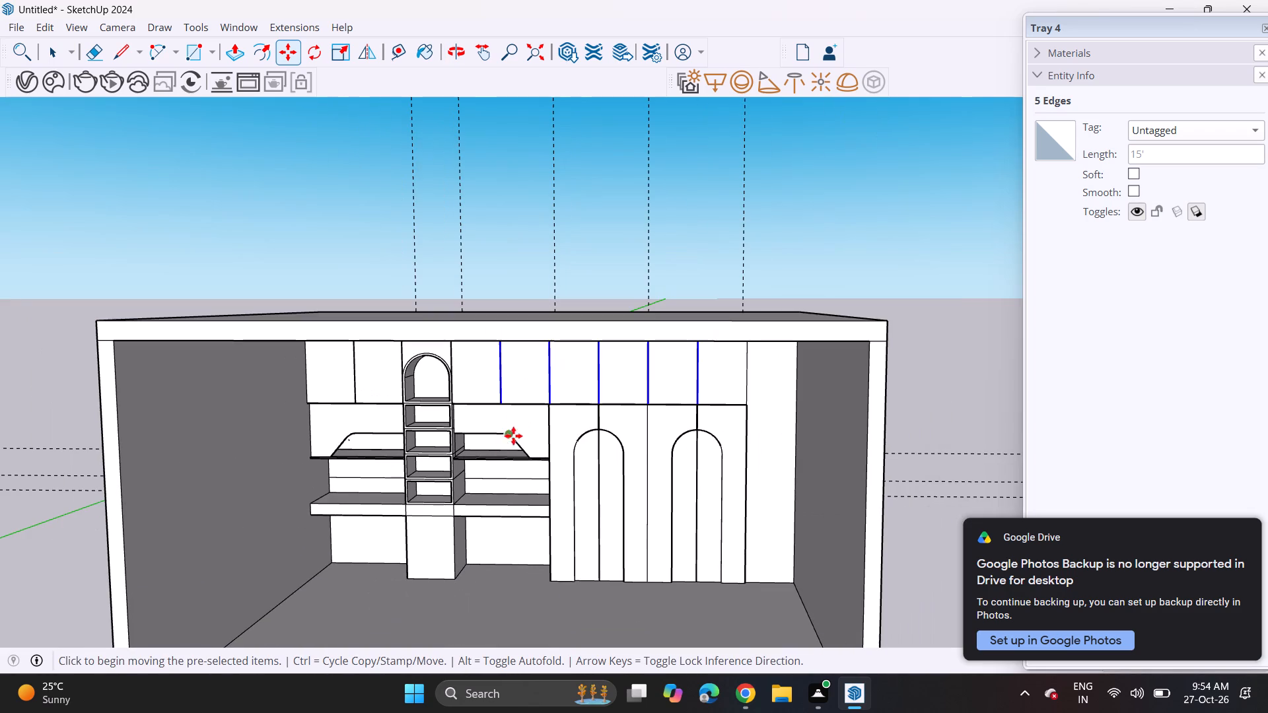
key("space")
left_click(792, 241)
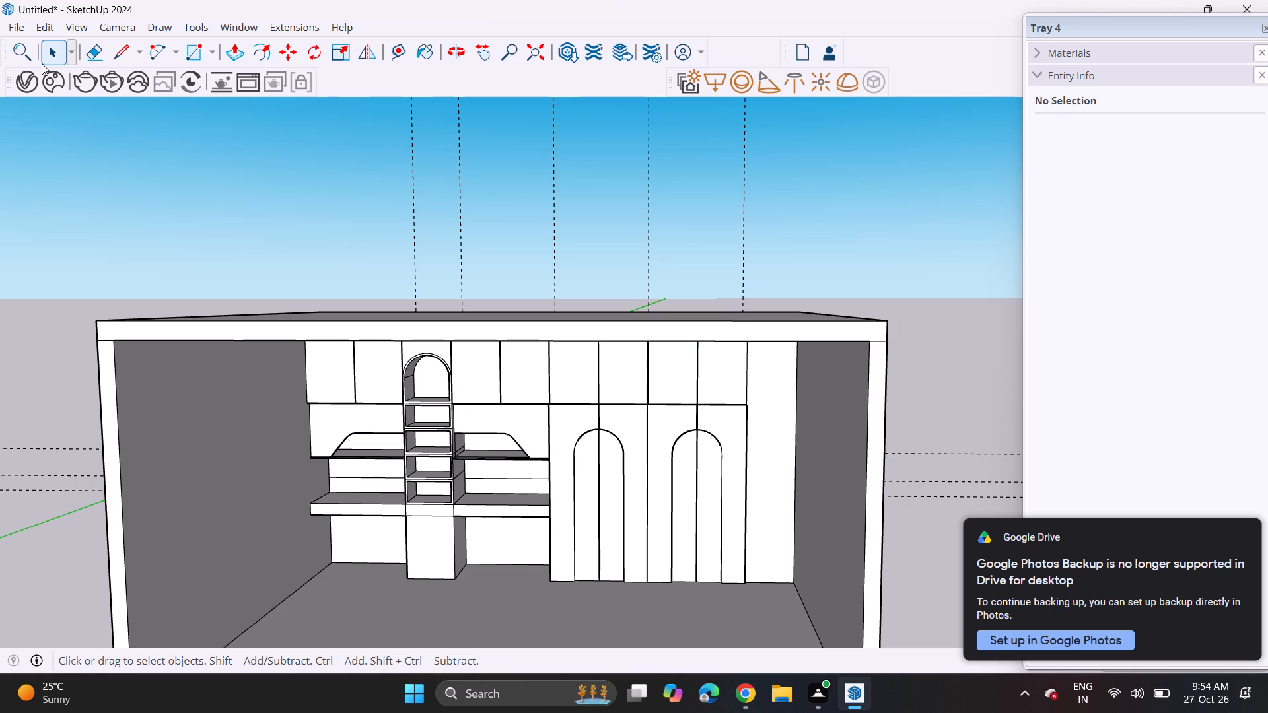
Recess the thin strip between the first two upper doors by 0.3" with Push/Pull.
left_click(245, 52)
scroll(378, 364, "up", 1)
scroll(379, 368, "down", 2)
scroll(384, 372, "up", 6)
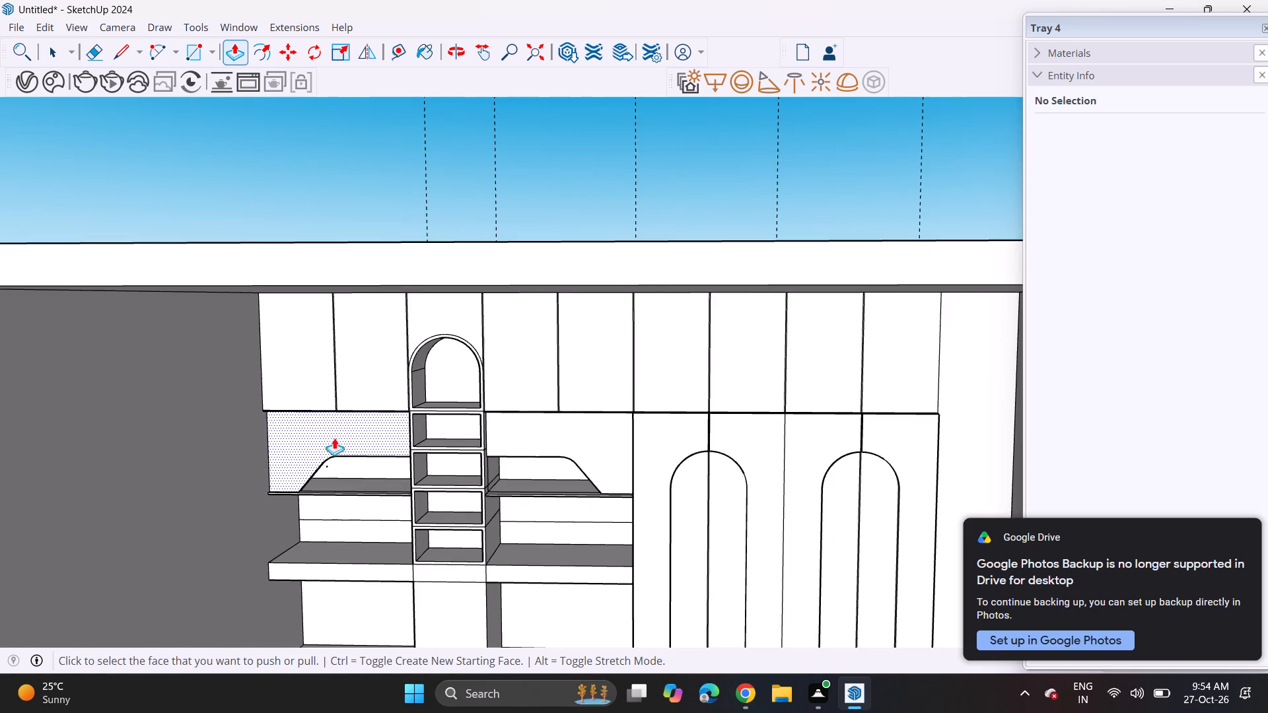
scroll(338, 424, "up", 7)
scroll(334, 406, "up", 20)
scroll(334, 406, "up", 8)
scroll(343, 386, "down", 1)
scroll(343, 386, "up", 2)
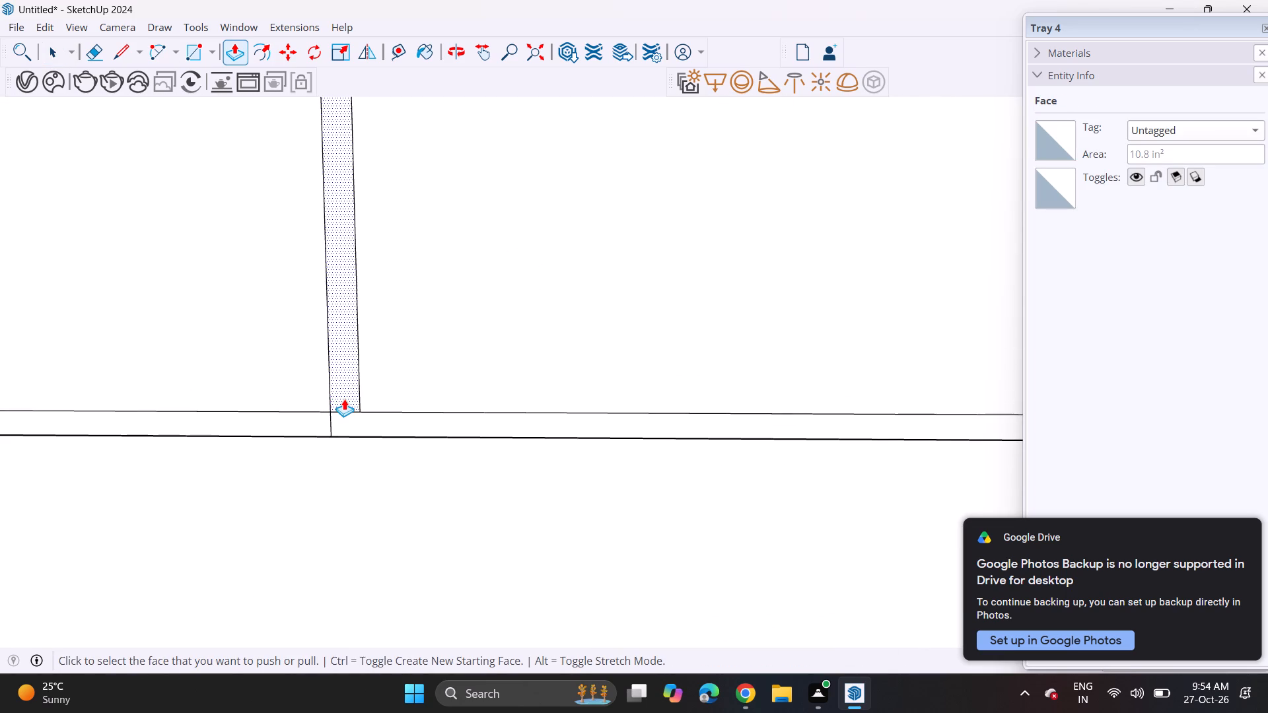
left_click(344, 399)
type("0.3")
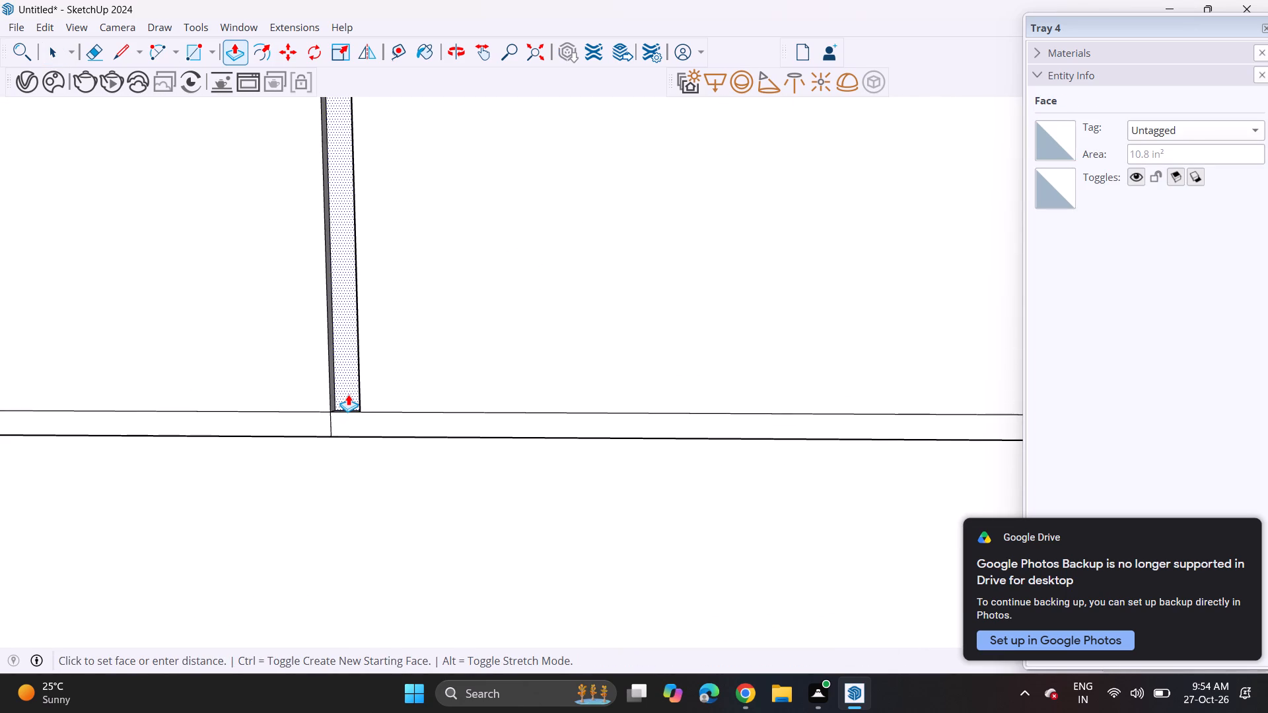
key("Return")
Recess the thin strips along both sides of the arched bay by the same 0.3" depth.
scroll(365, 409, "down", 7)
scroll(366, 421, "up", 1)
scroll(353, 430, "down", 2)
scroll(357, 434, "up", 1)
scroll(357, 434, "down", 3)
scroll(367, 438, "up", 1)
scroll(367, 438, "down", 10)
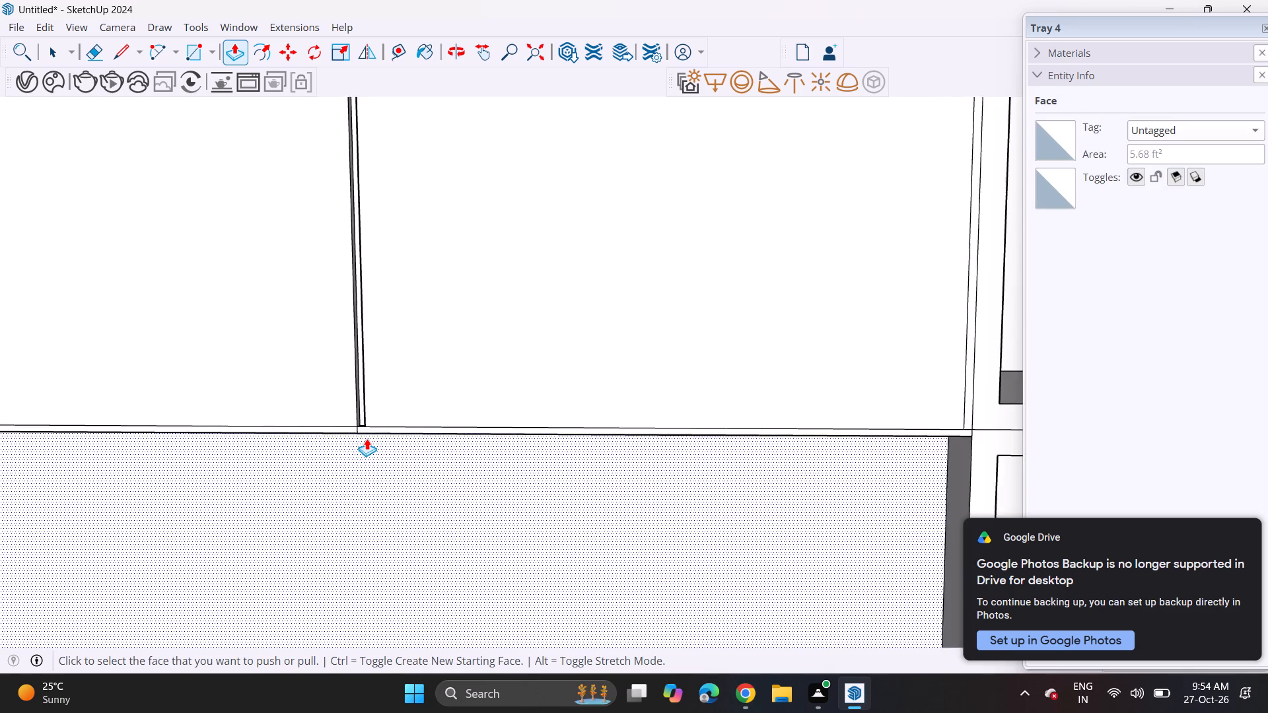
scroll(367, 438, "down", 4)
scroll(367, 438, "up", 1)
middle_click_drag(590, 400, 434, 433, "shift")
scroll(571, 413, "up", 6)
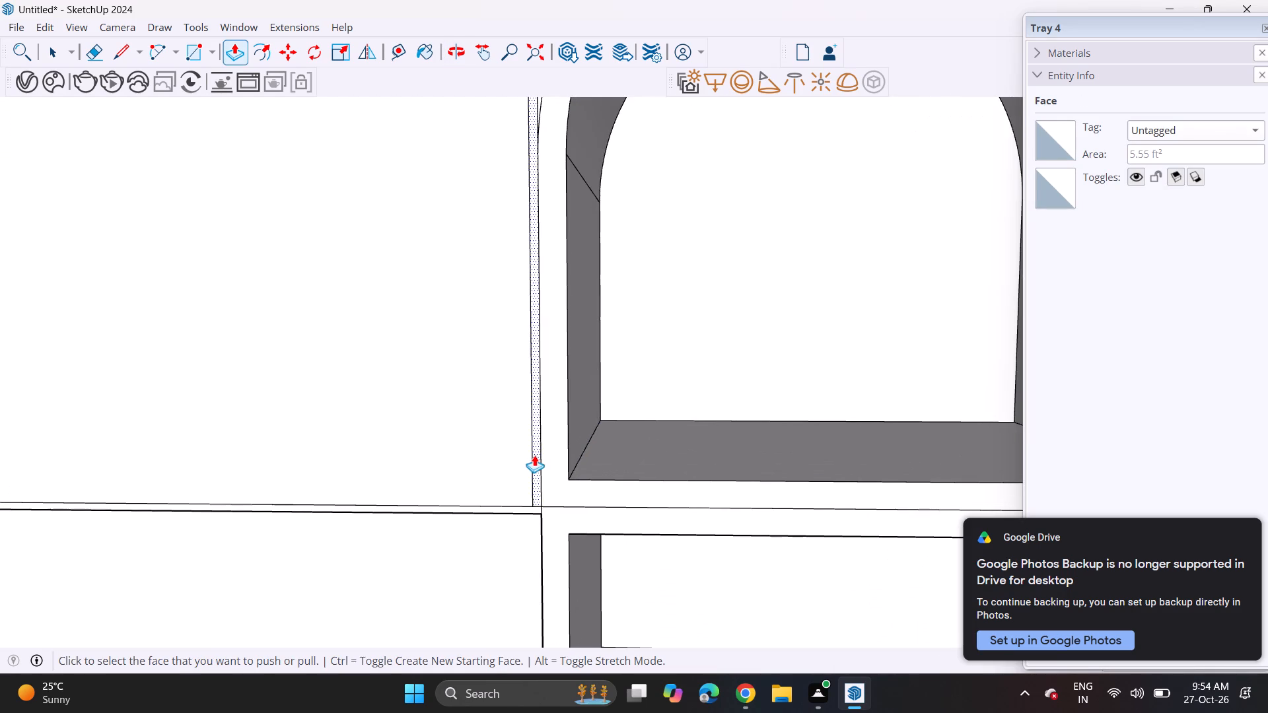
double_click(536, 455)
scroll(575, 456, "down", 6)
middle_click_drag(631, 446, 162, 468)
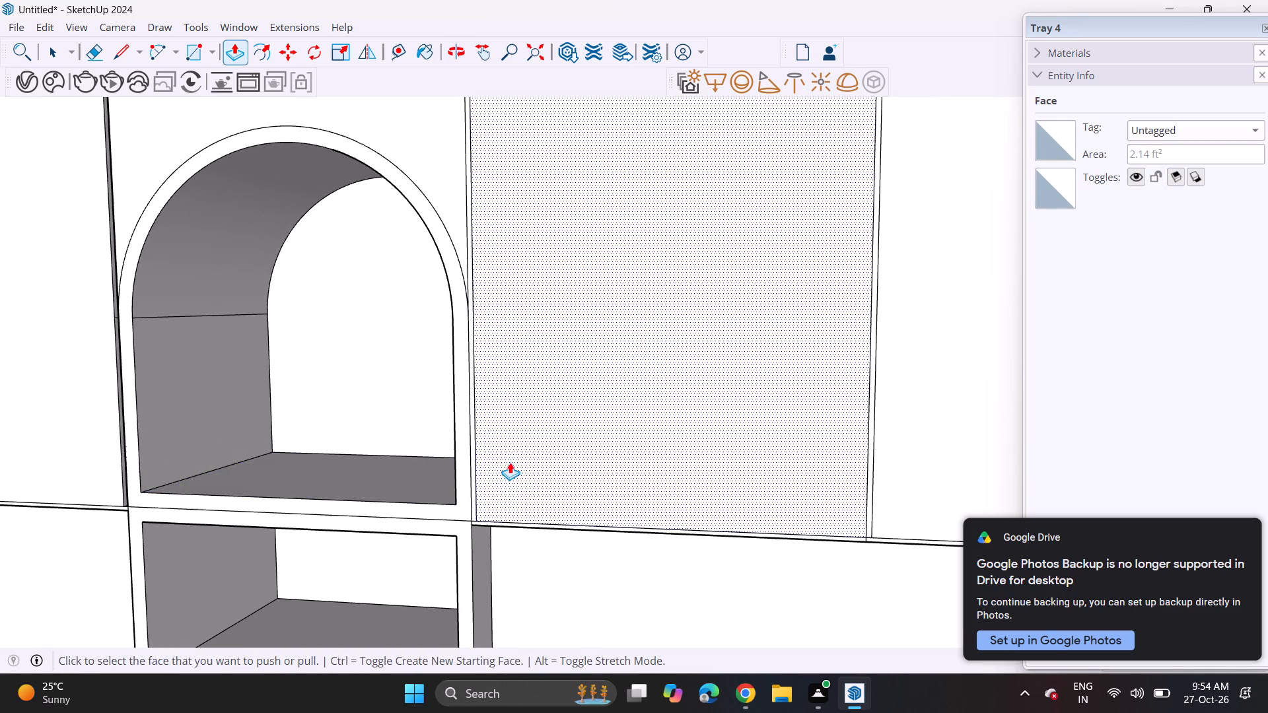
double_click(474, 504)
Recess the five remaining thin strips between the upper doors beyond the arched bay by the same 0.3" depth.
middle_click_drag(726, 450, 470, 454)
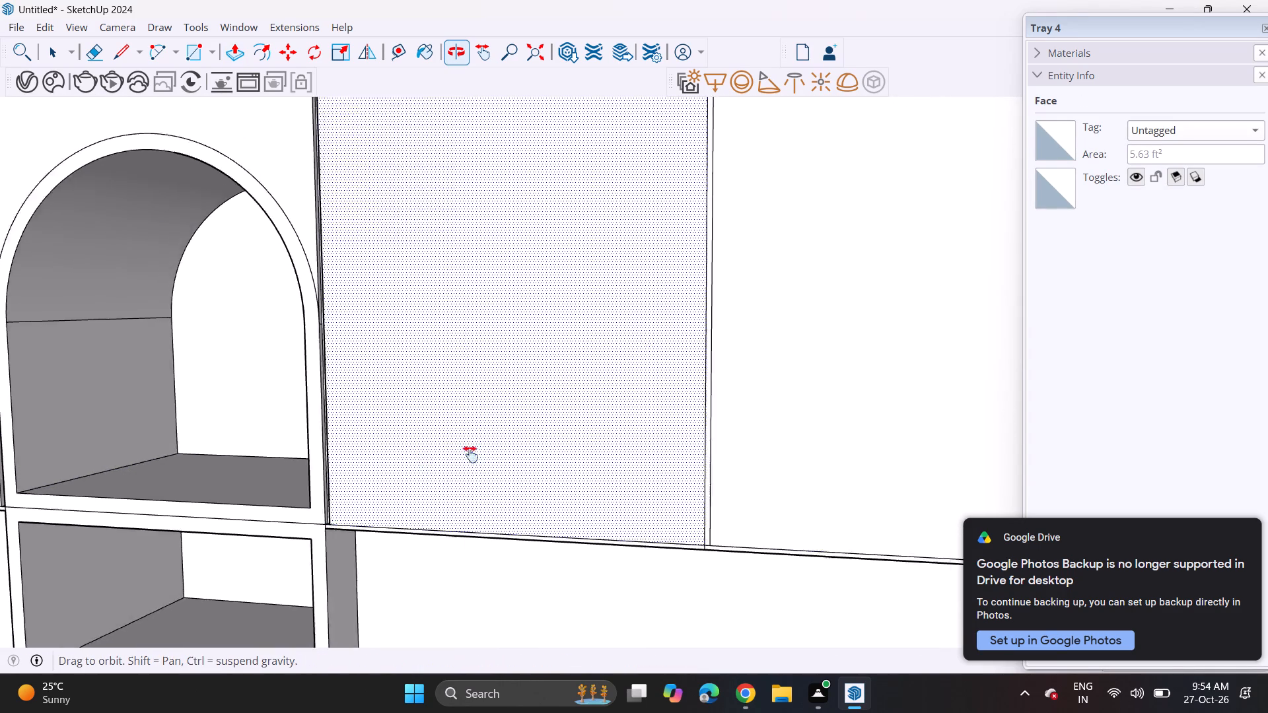
middle_click_drag(470, 454, 170, 460)
double_click(307, 524)
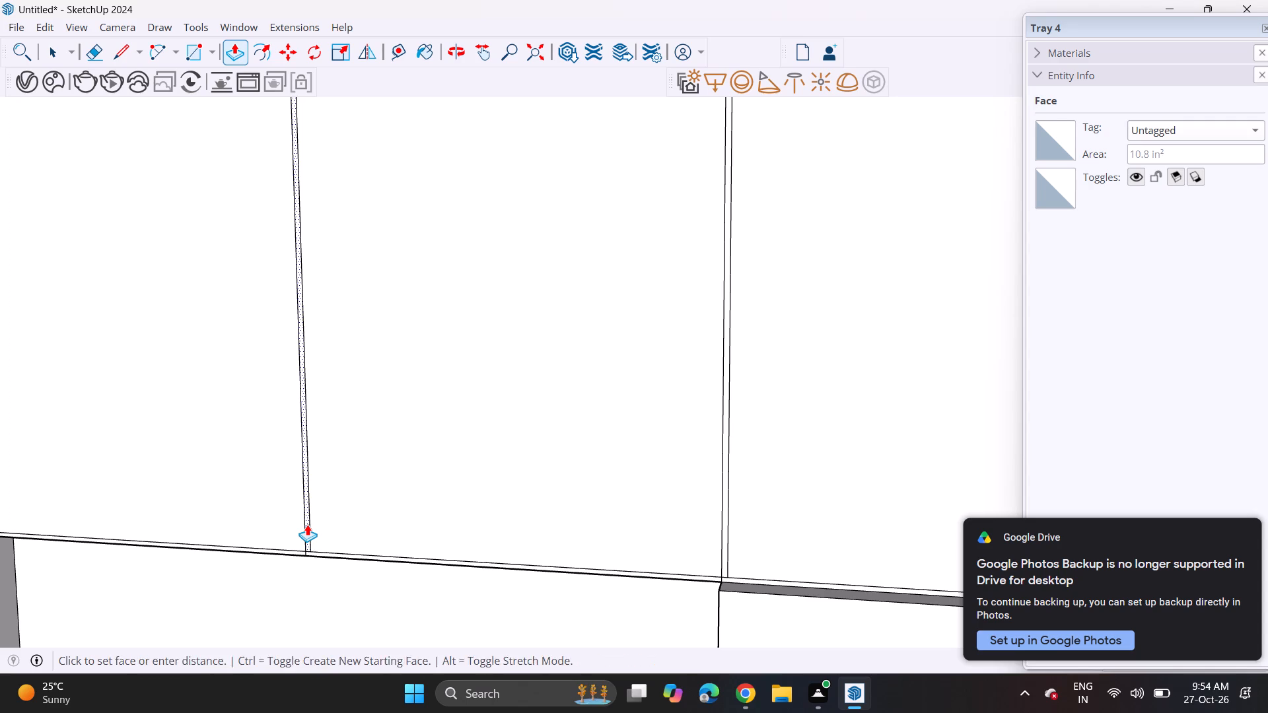
middle_click_drag(585, 486, 158, 468)
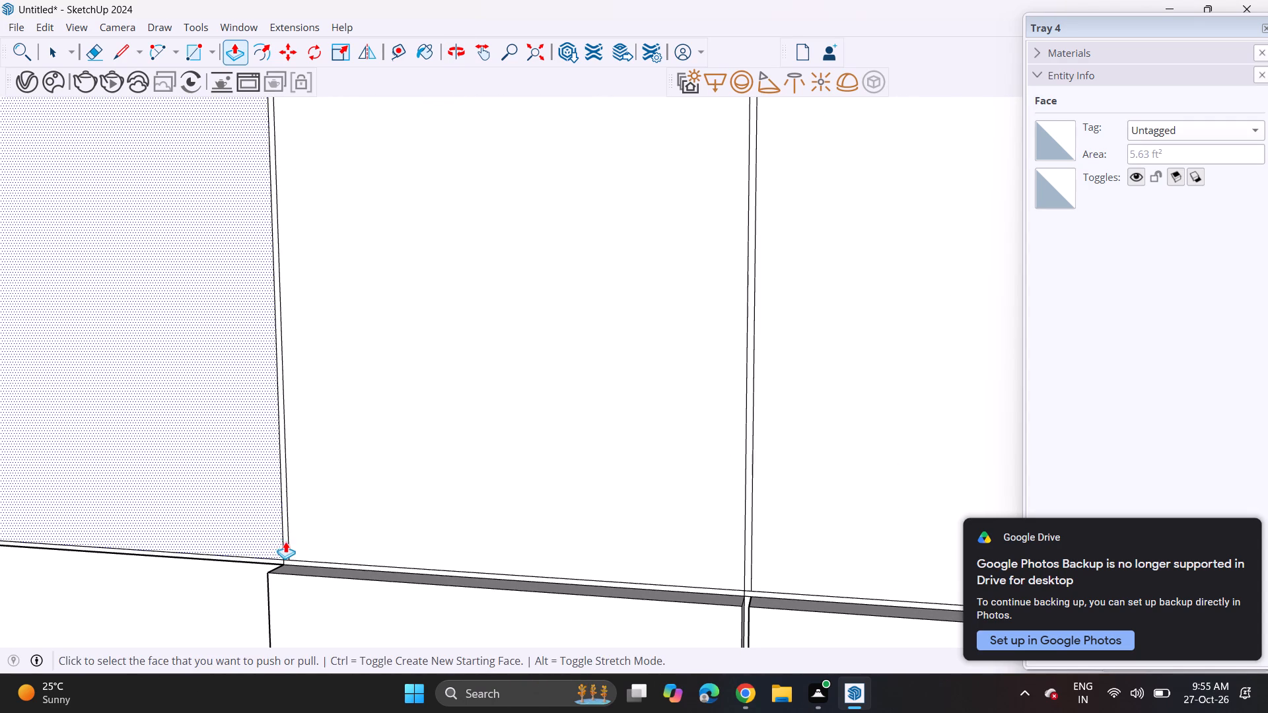
double_click(286, 542)
scroll(339, 541, "down", 5)
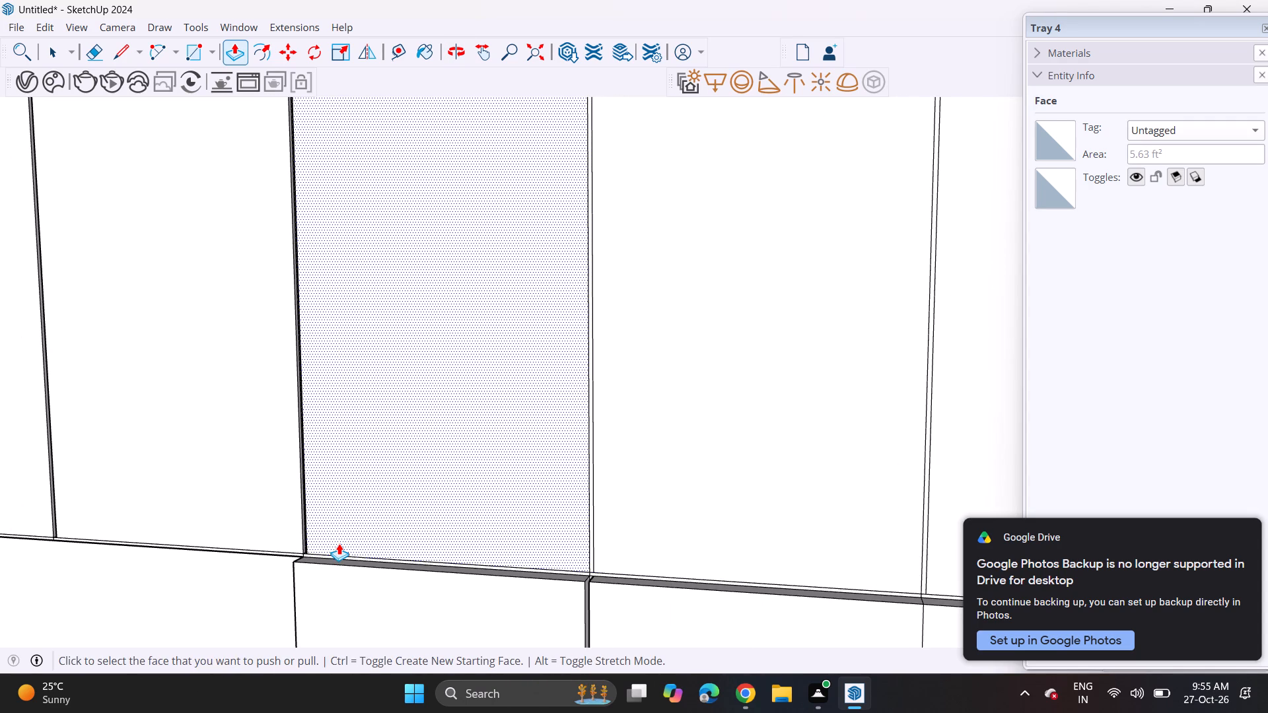
scroll(339, 555, "down", 1)
middle_click_drag(332, 565, 330, 539)
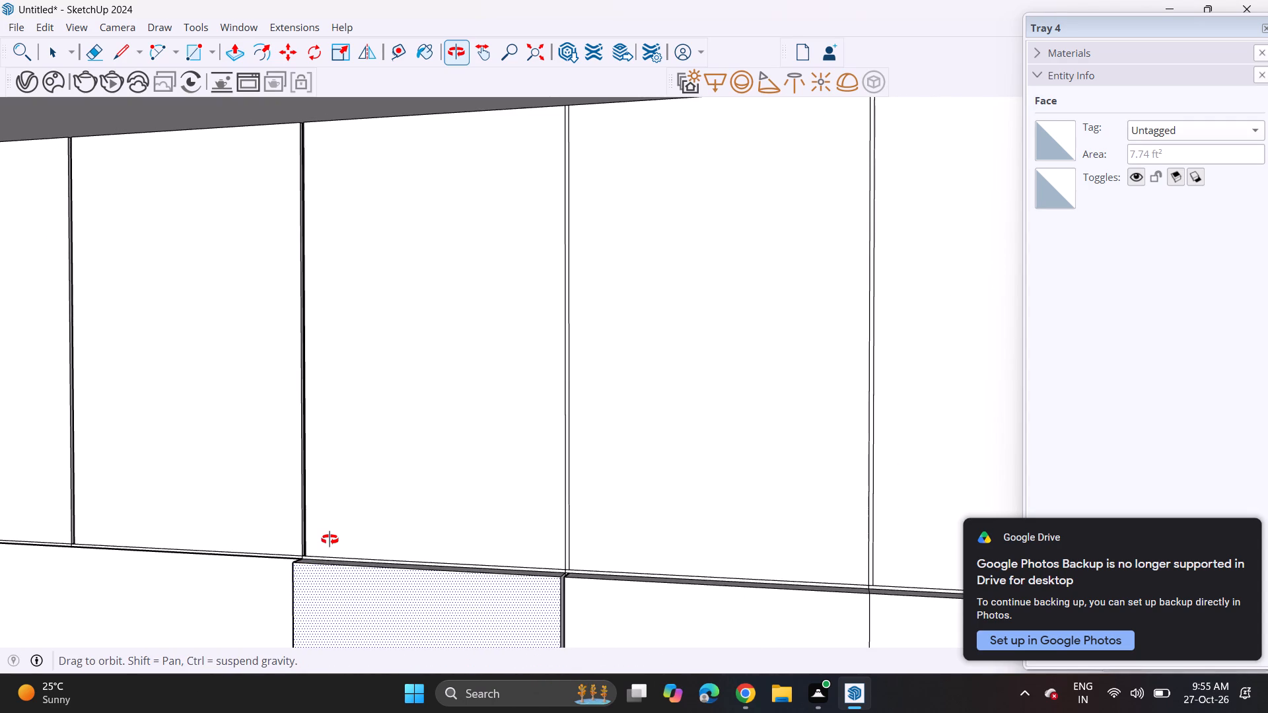
middle_click_drag(330, 539, 330, 538)
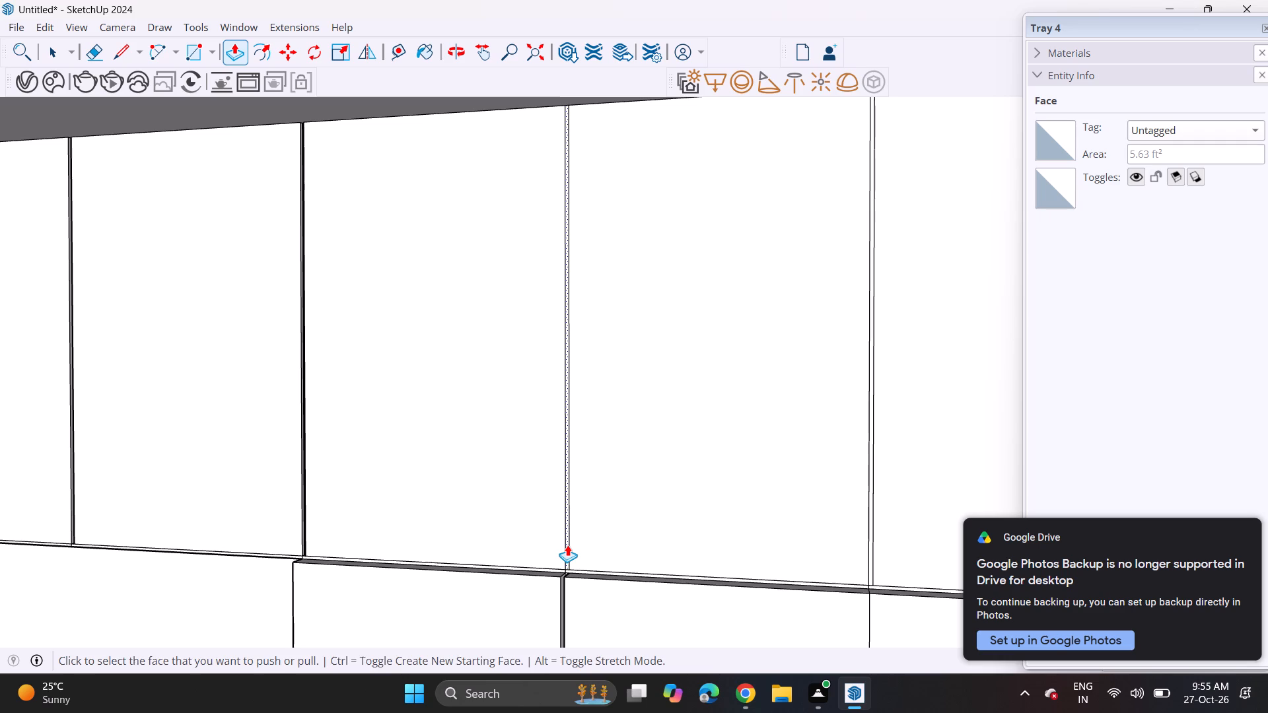
double_click(567, 545)
middle_click_drag(621, 562, 205, 503, "shift")
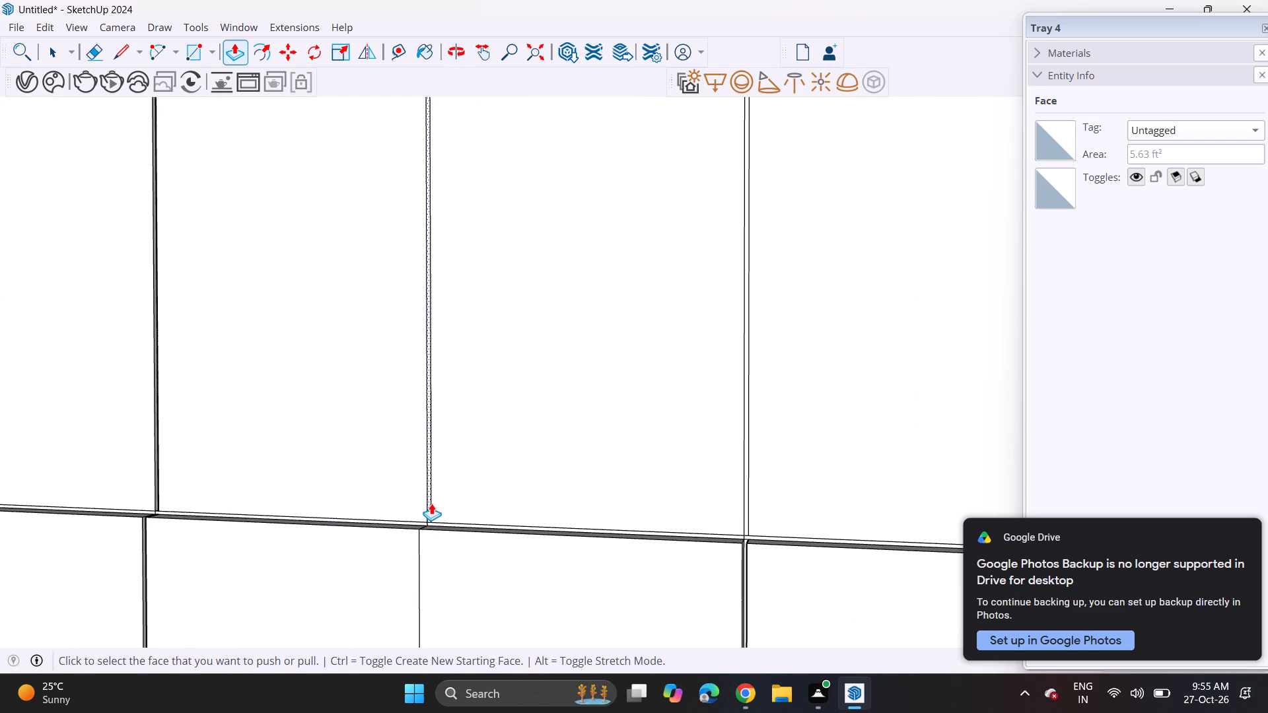
double_click(431, 503)
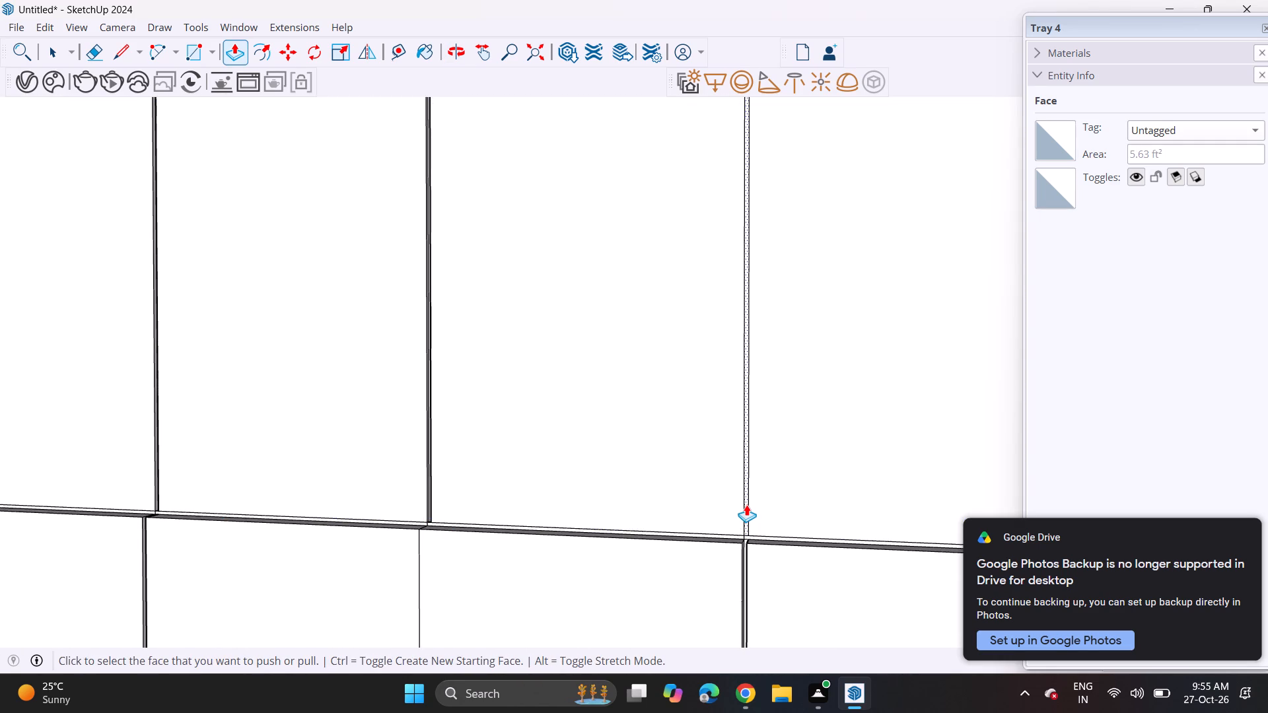
double_click(746, 504)
Examine the far end of the upper doors near the room corner and the whole cabinet wall.
middle_click_drag(806, 477, 11, 481, "shift")
middle_click_drag(92, 492, 752, 373, "shift")
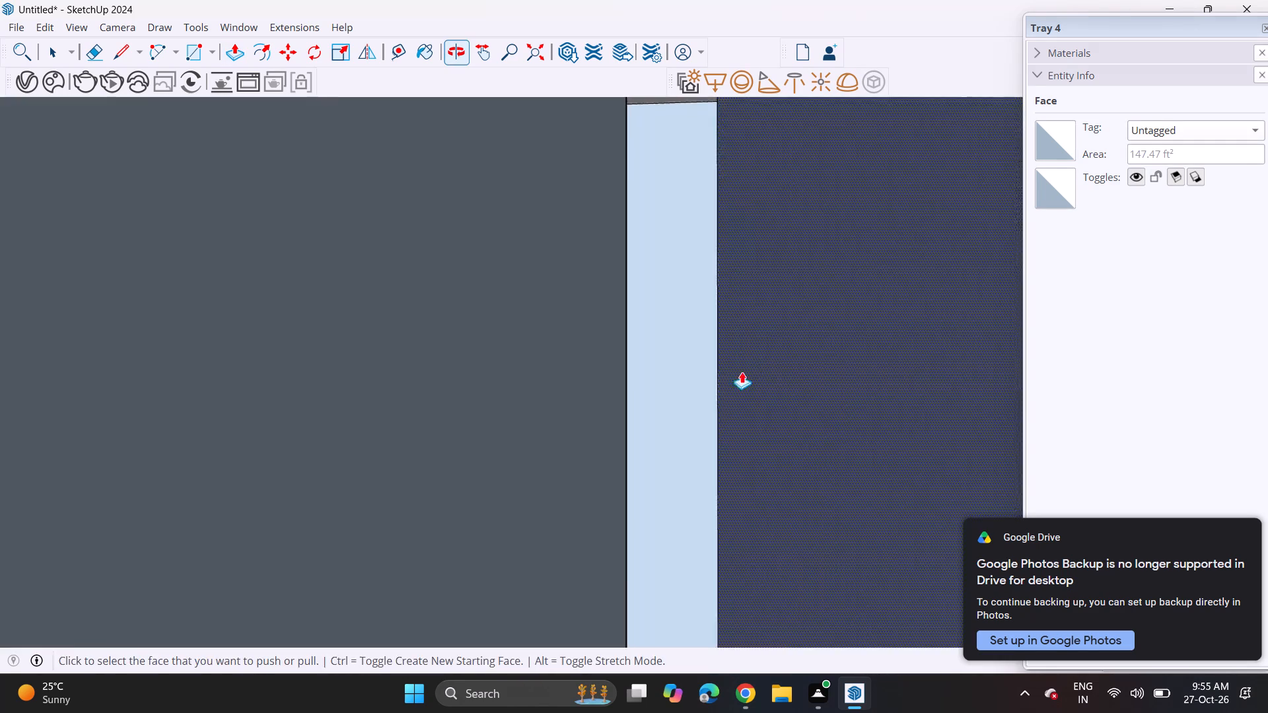
middle_click_drag(355, 445, 813, 366)
scroll(296, 483, "down", 3)
scroll(298, 493, "up", 1)
scroll(299, 495, "down", 2)
middle_click_drag(297, 500, 697, 421)
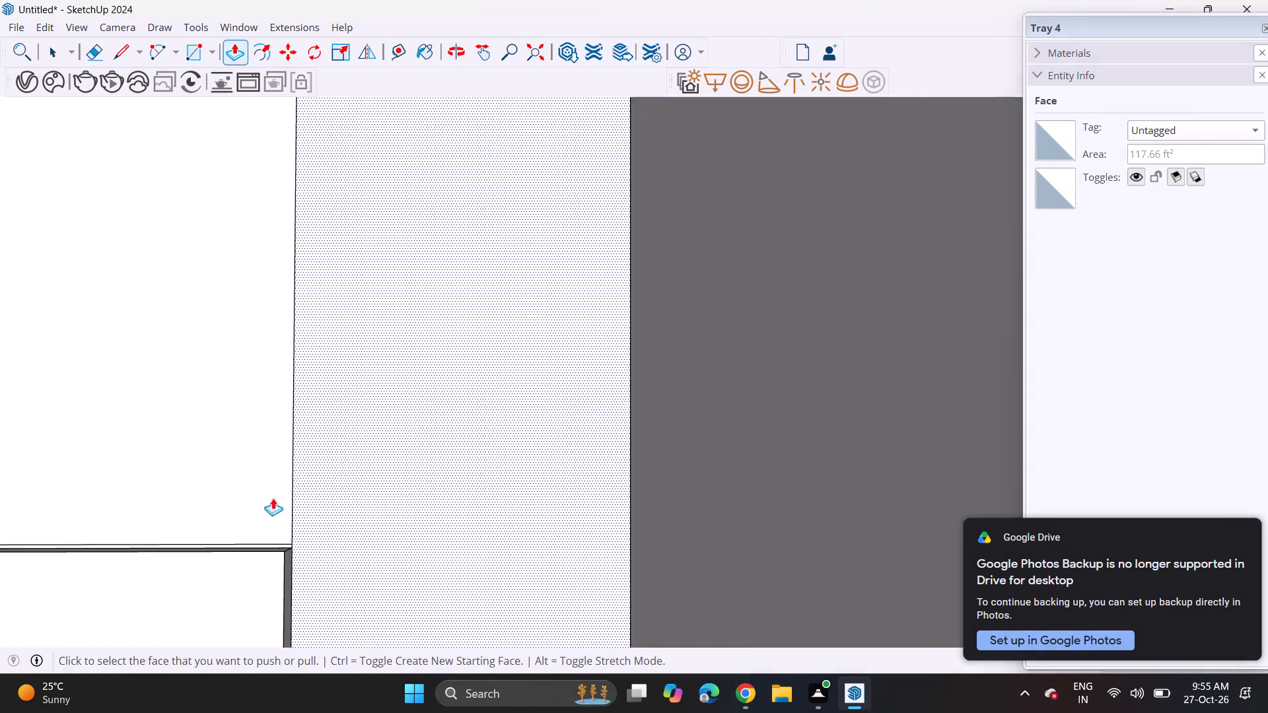
scroll(282, 498, "up", 1)
middle_click_drag(300, 498, 792, 396, "shift")
scroll(658, 402, "down", 4)
scroll(651, 410, "up", 1)
scroll(649, 411, "down", 2)
scroll(649, 412, "up", 1)
scroll(648, 413, "down", 3)
scroll(613, 421, "up", 1)
scroll(610, 425, "down", 14)
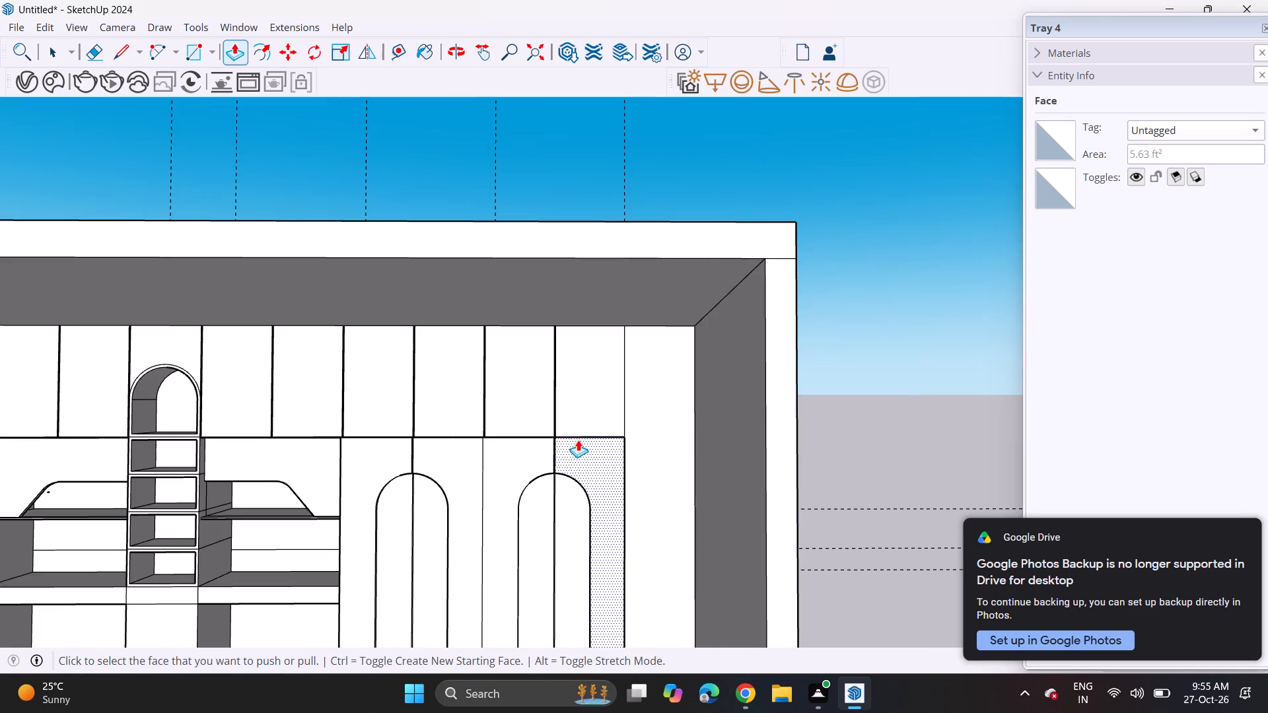
middle_click_drag(540, 475, 726, 401, "shift")
scroll(726, 401, "up", 1)
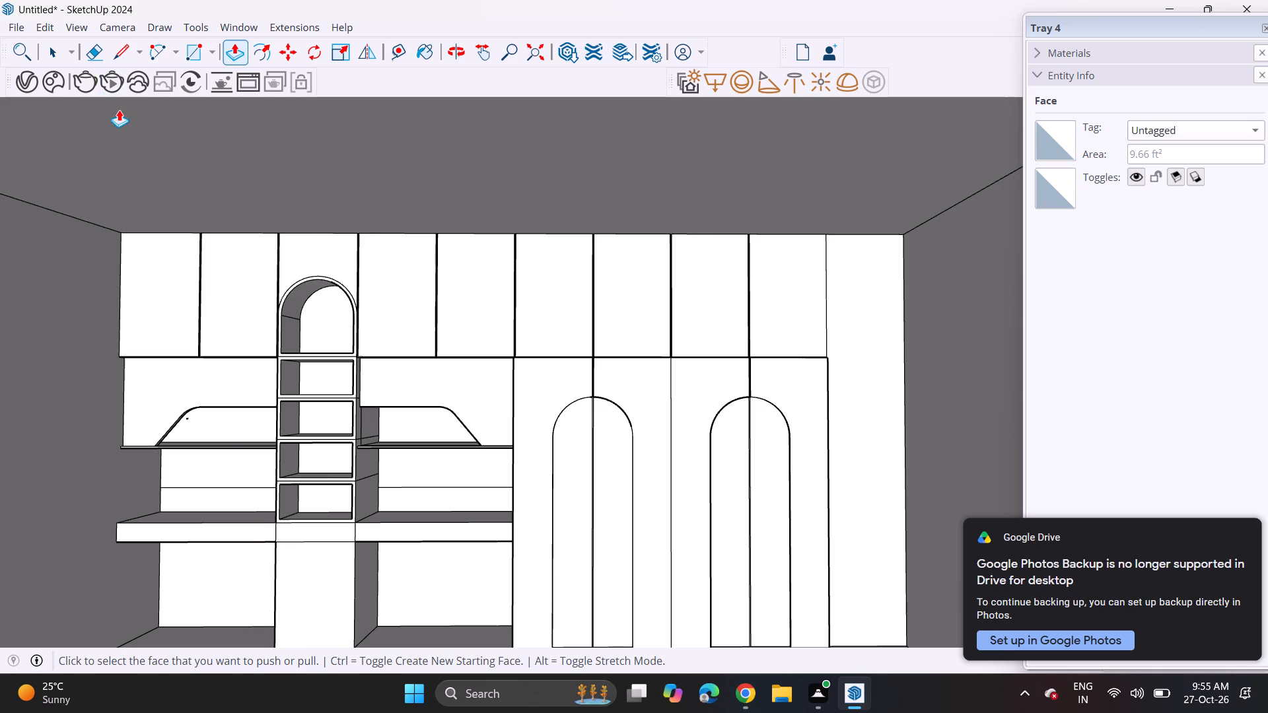
Erase the horizontal line crossing the arched bay's base panel at the counters' lower edge.
left_click(89, 48)
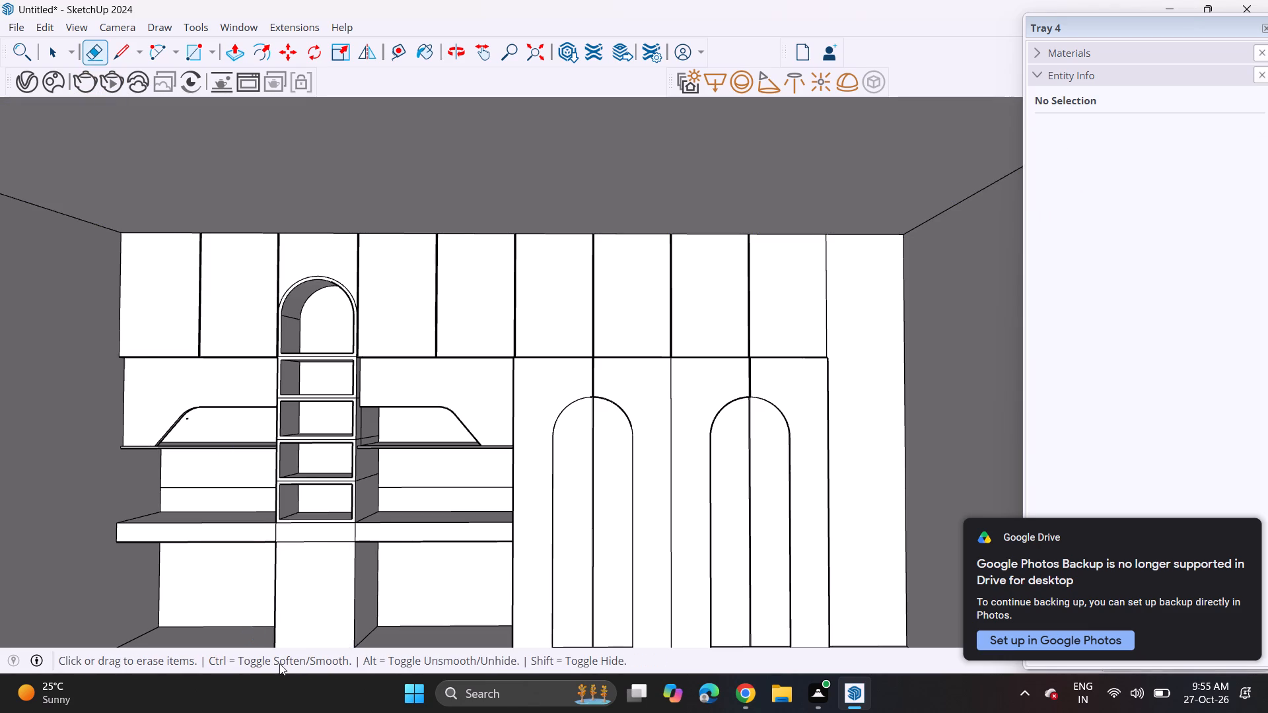
left_click_drag(310, 533, 314, 549)
Draw a horizontal line across the arched bay's base panel, edge to edge, just below the lowest shelf box.
scroll(303, 555, "up", 8)
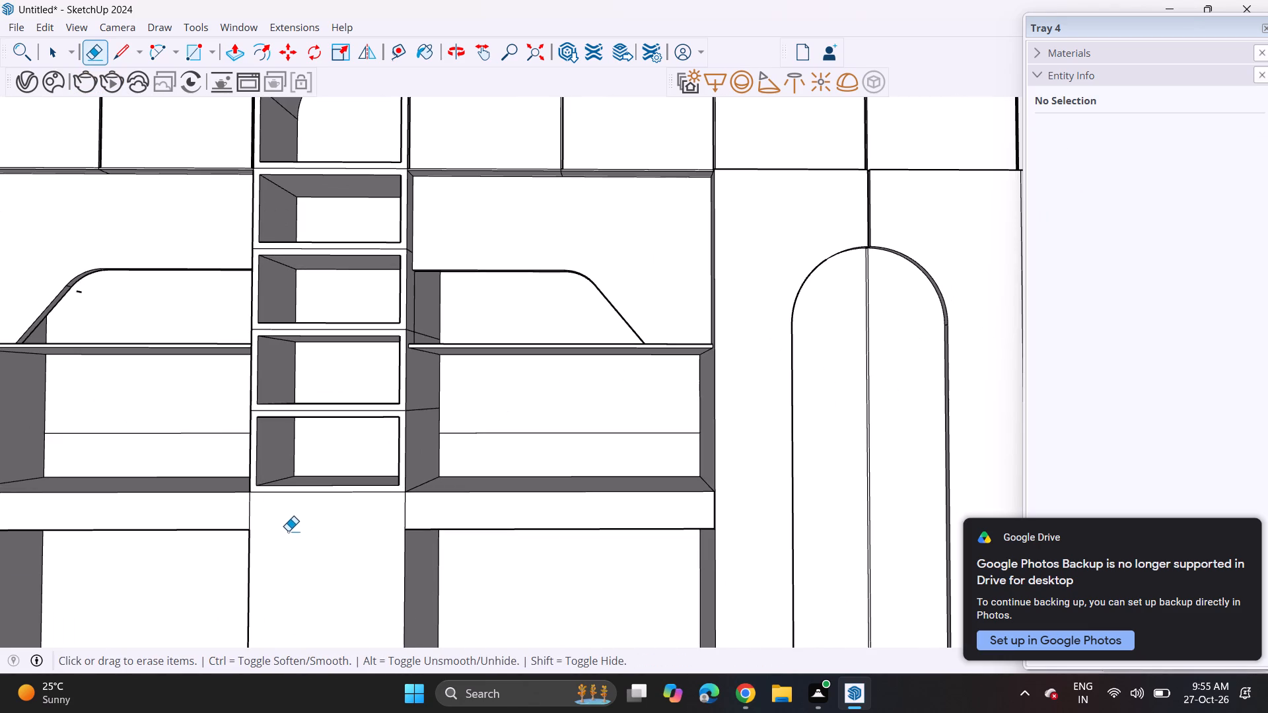
left_click(122, 55)
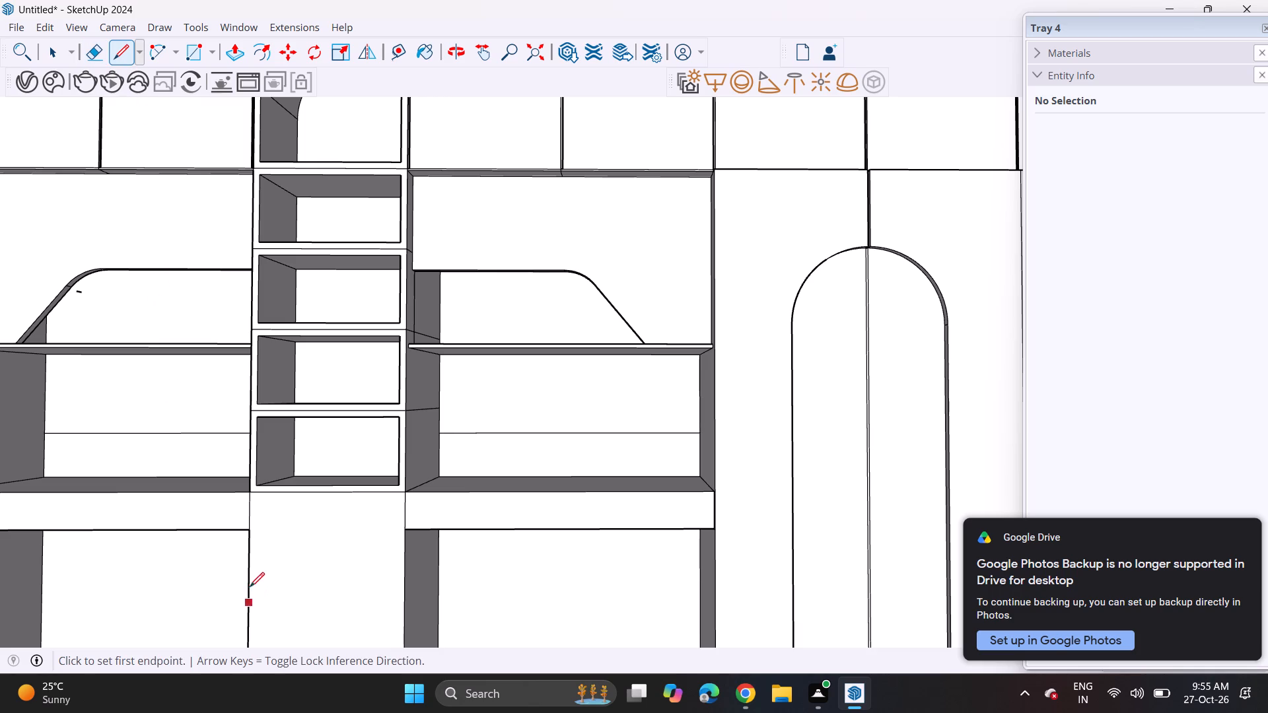
scroll(248, 582, "up", 4)
scroll(259, 476, "up", 2)
scroll(256, 475, "down", 1)
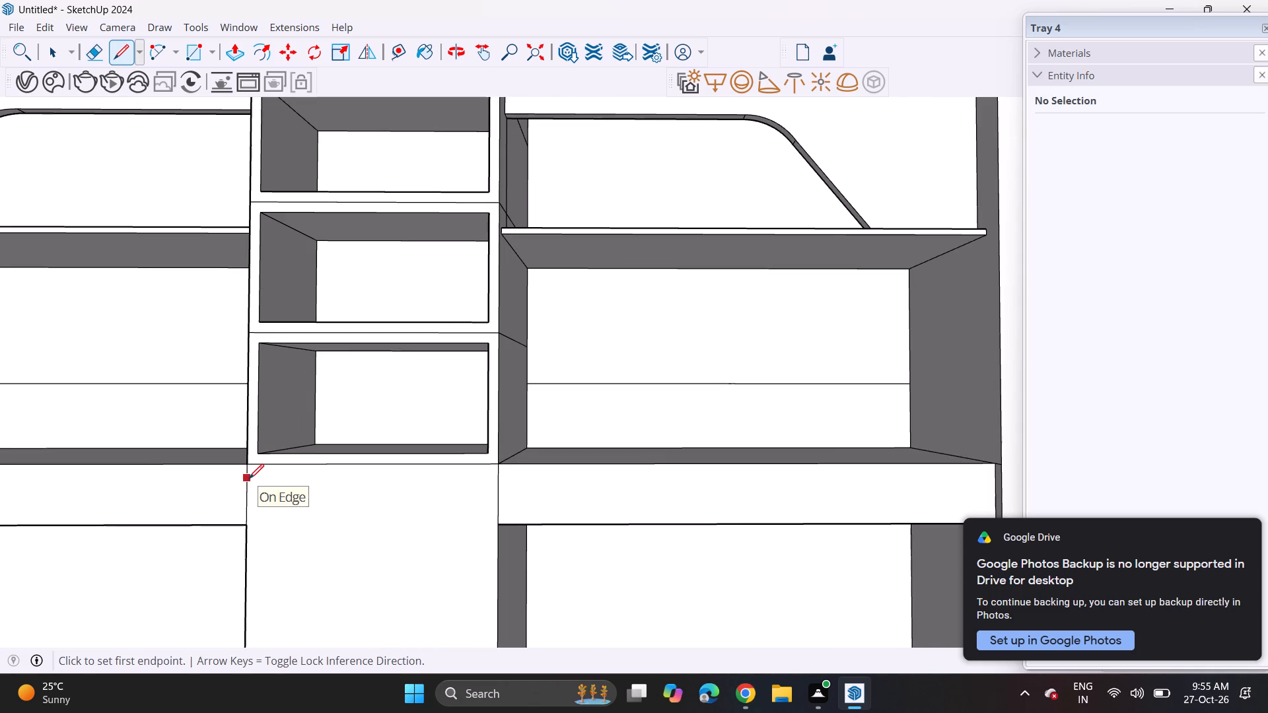
left_click(244, 479)
left_click(499, 481)
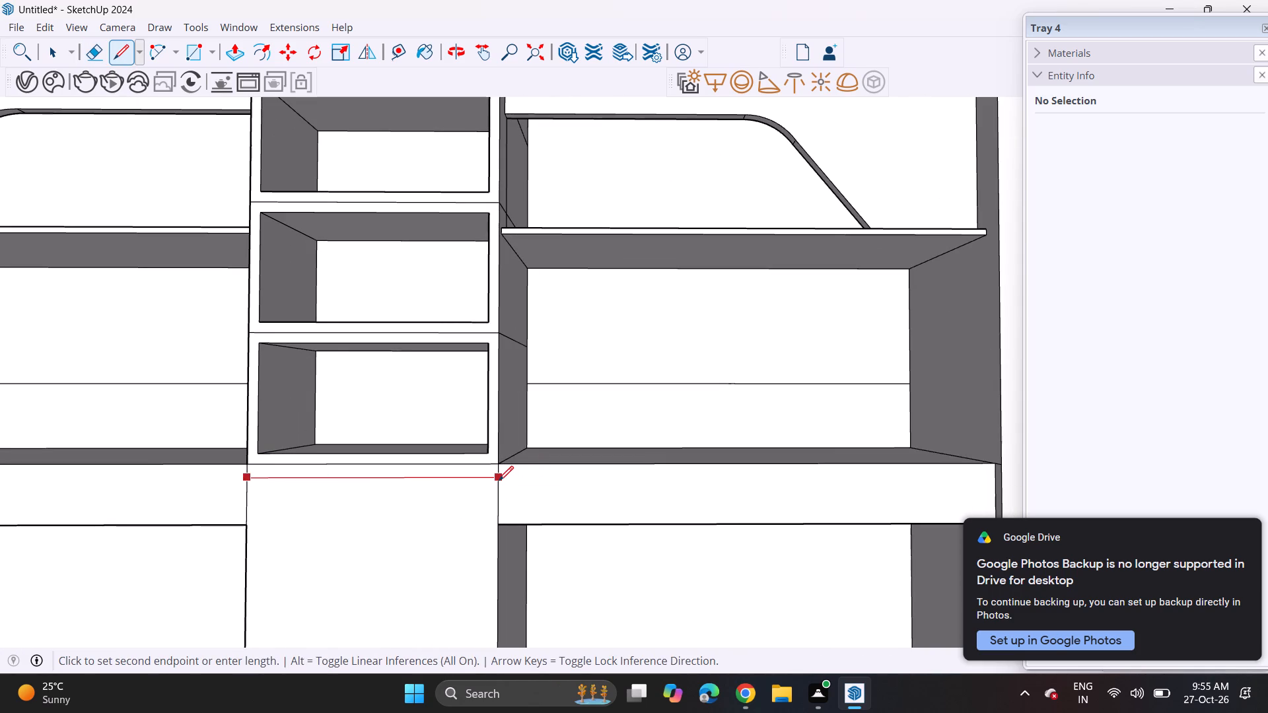
Recess the narrow strip between the lowest shelf box and the base panel slightly with Push/Pull.
left_click(239, 49)
middle_click_drag(390, 446, 388, 481)
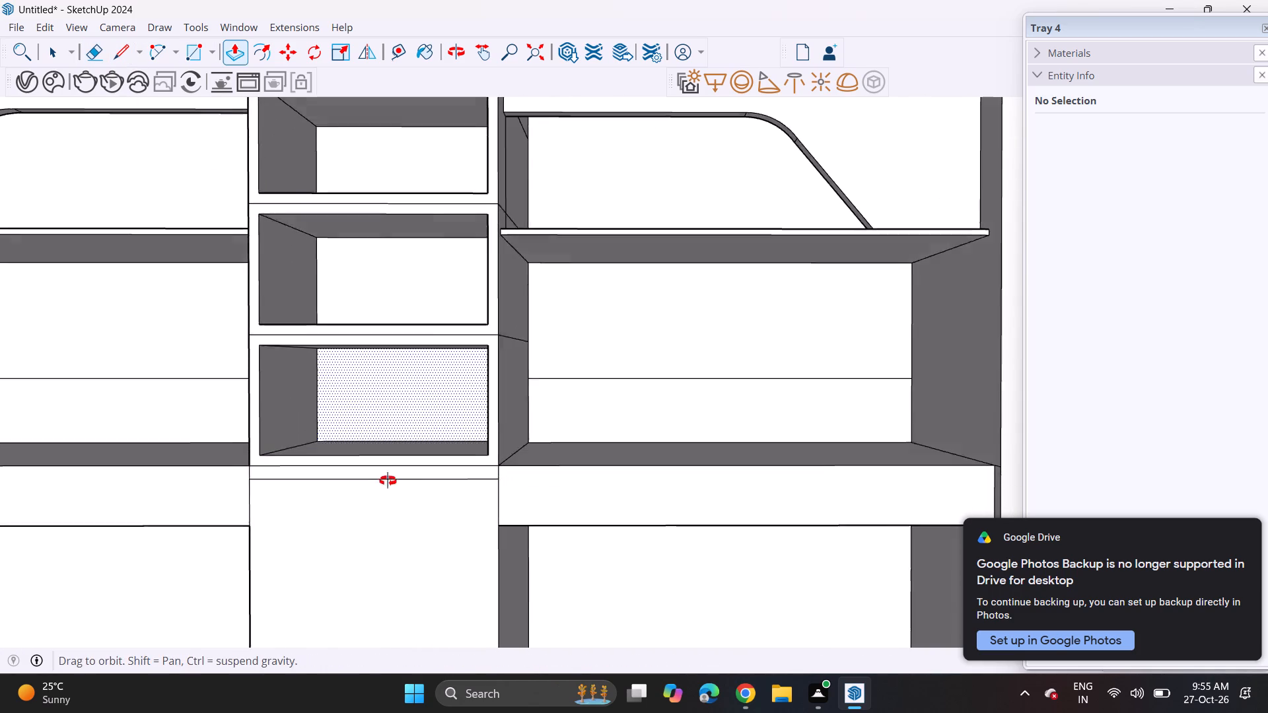
middle_click_drag(388, 481, 356, 562)
scroll(362, 465, "up", 2)
scroll(362, 469, "down", 1)
scroll(362, 469, "up", 1)
left_click(362, 477)
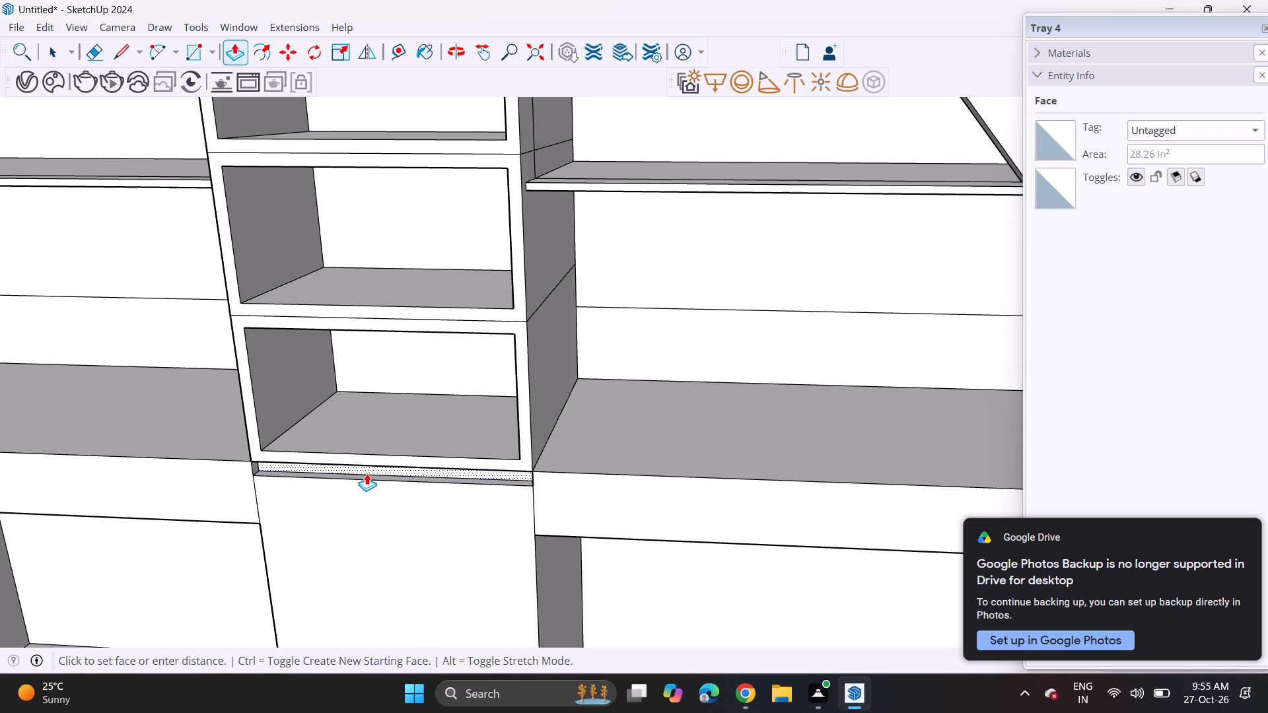
left_click(367, 473)
Draw a small horizontal half-circle arc outward from the counter front's lower edge, starting where it meets the arched bay, on the tall-cabinet side.
scroll(362, 499, "up", 1)
middle_click_drag(359, 499, 374, 440)
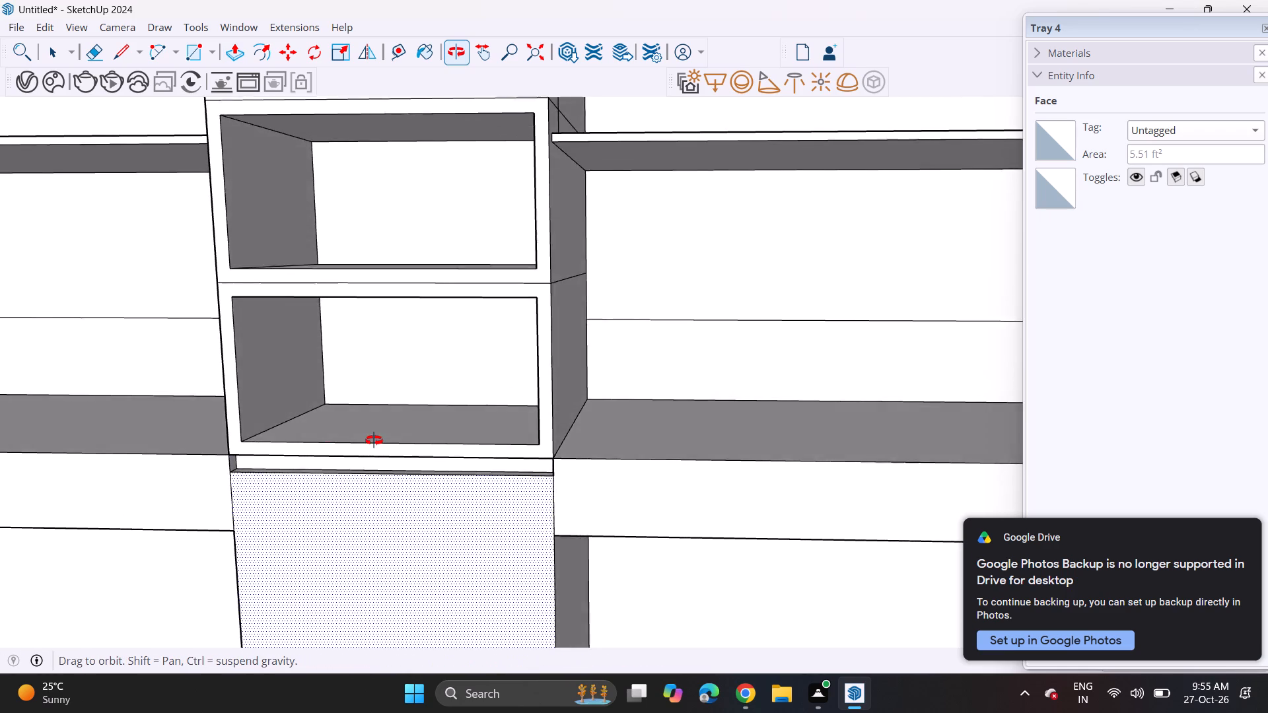
middle_click_drag(374, 440, 380, 418)
scroll(382, 418, "down", 5)
middle_click_drag(468, 459, 398, 455)
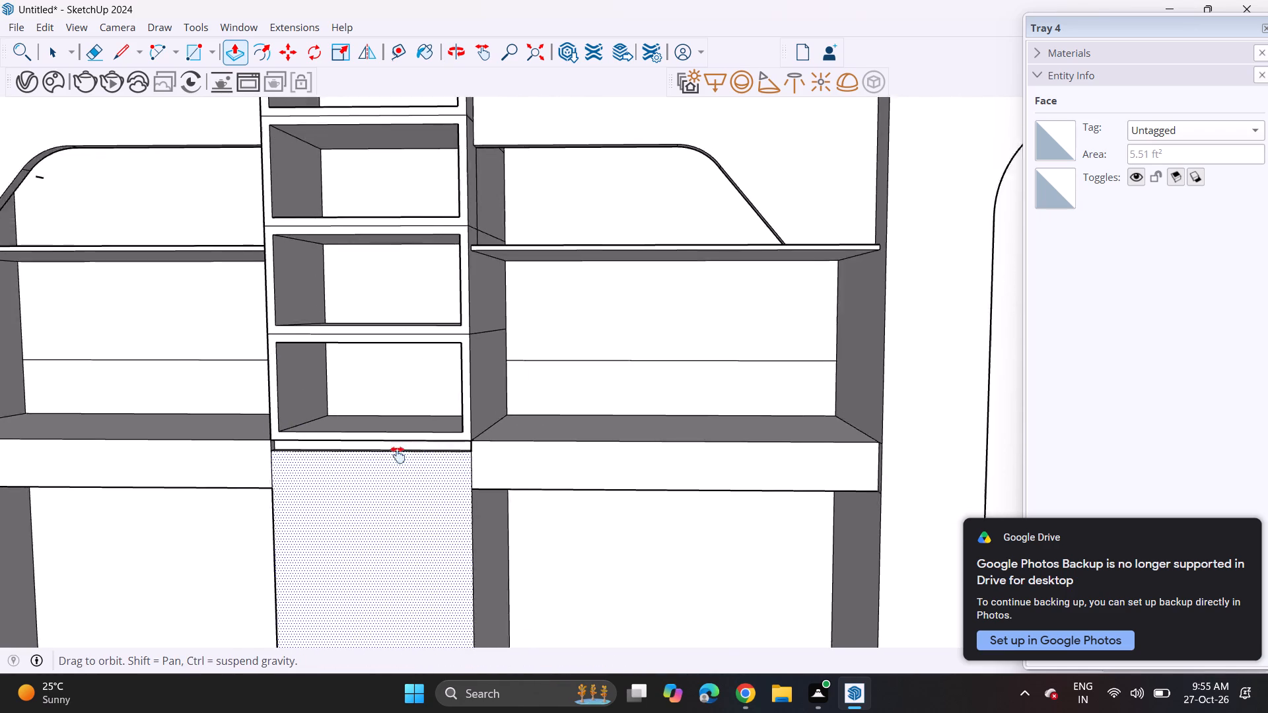
middle_click_drag(398, 455, 318, 446)
middle_click_drag(431, 461, 375, 487)
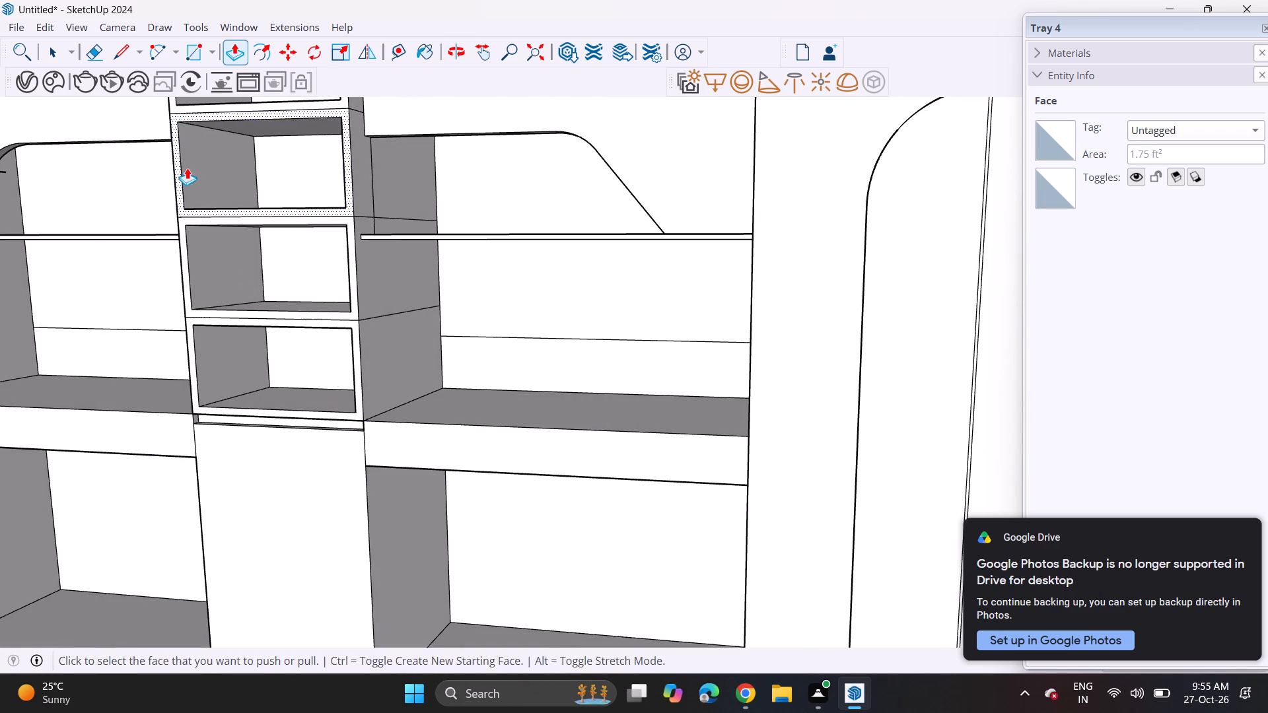
left_click(156, 49)
scroll(311, 406, "up", 1)
middle_click_drag(317, 438, 323, 475)
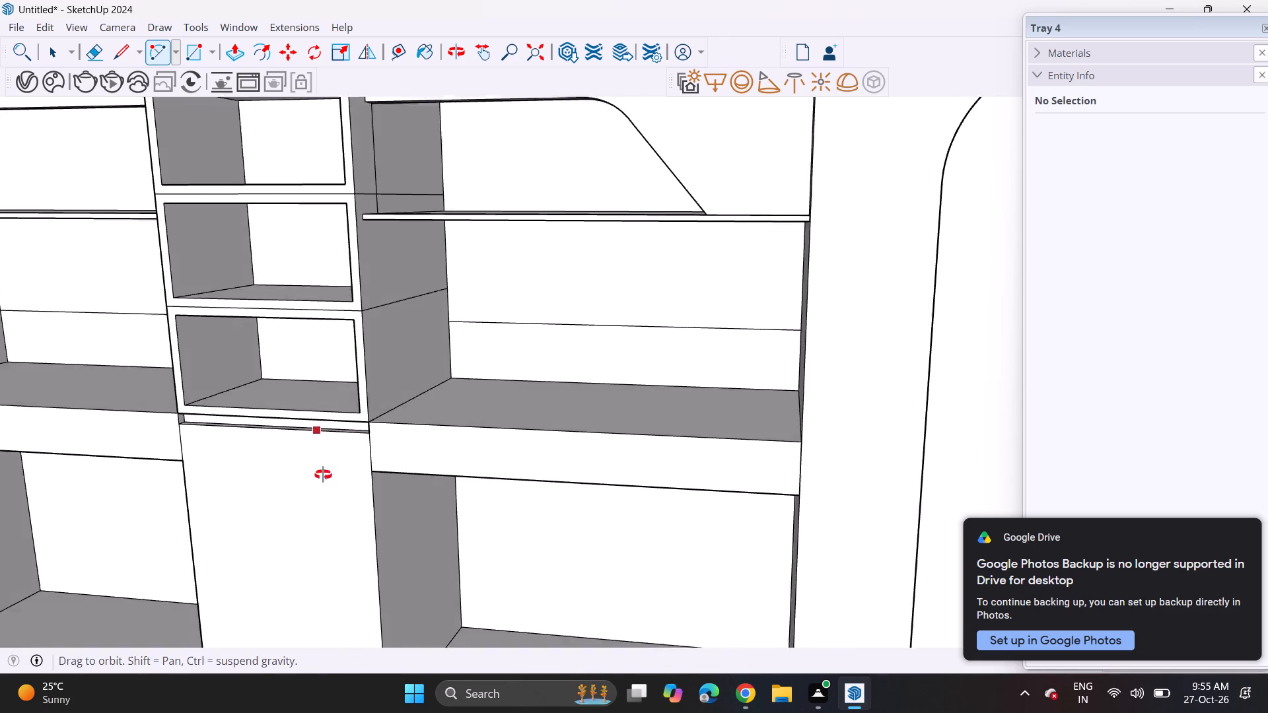
middle_click_drag(323, 475, 323, 511)
scroll(410, 434, "up", 11)
scroll(359, 473, "up", 5)
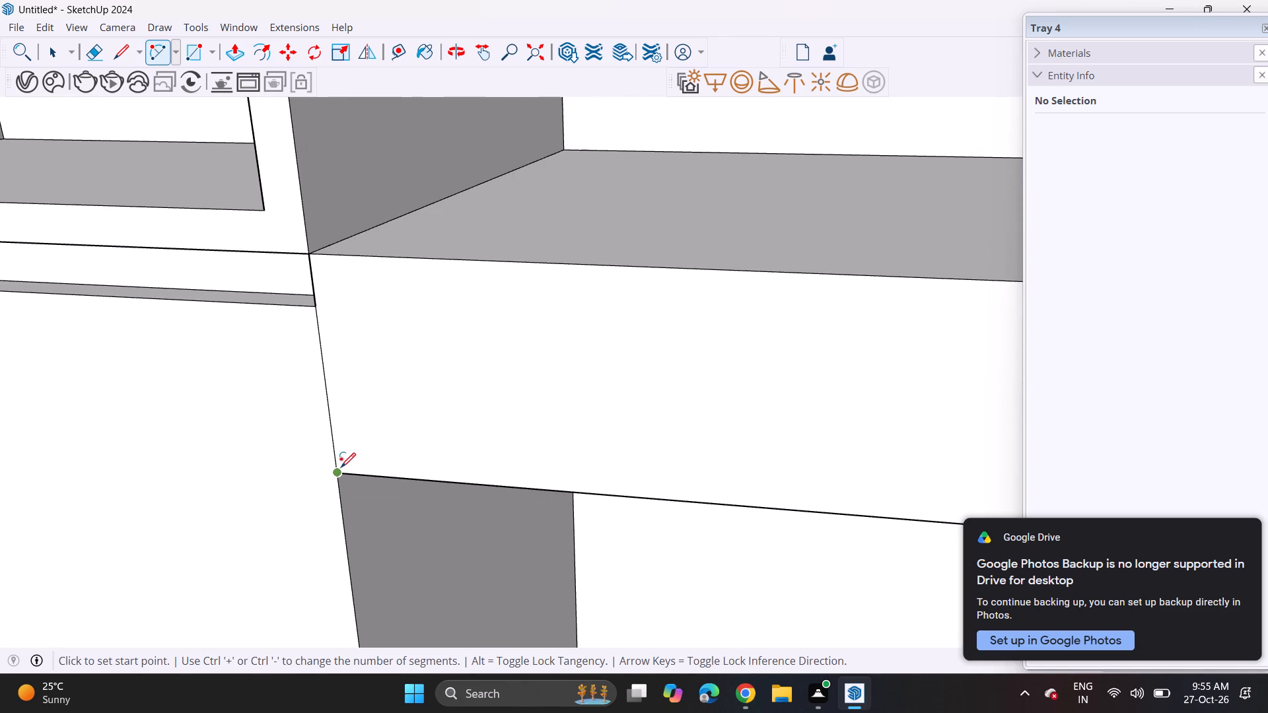
left_click(340, 467)
left_click(358, 472)
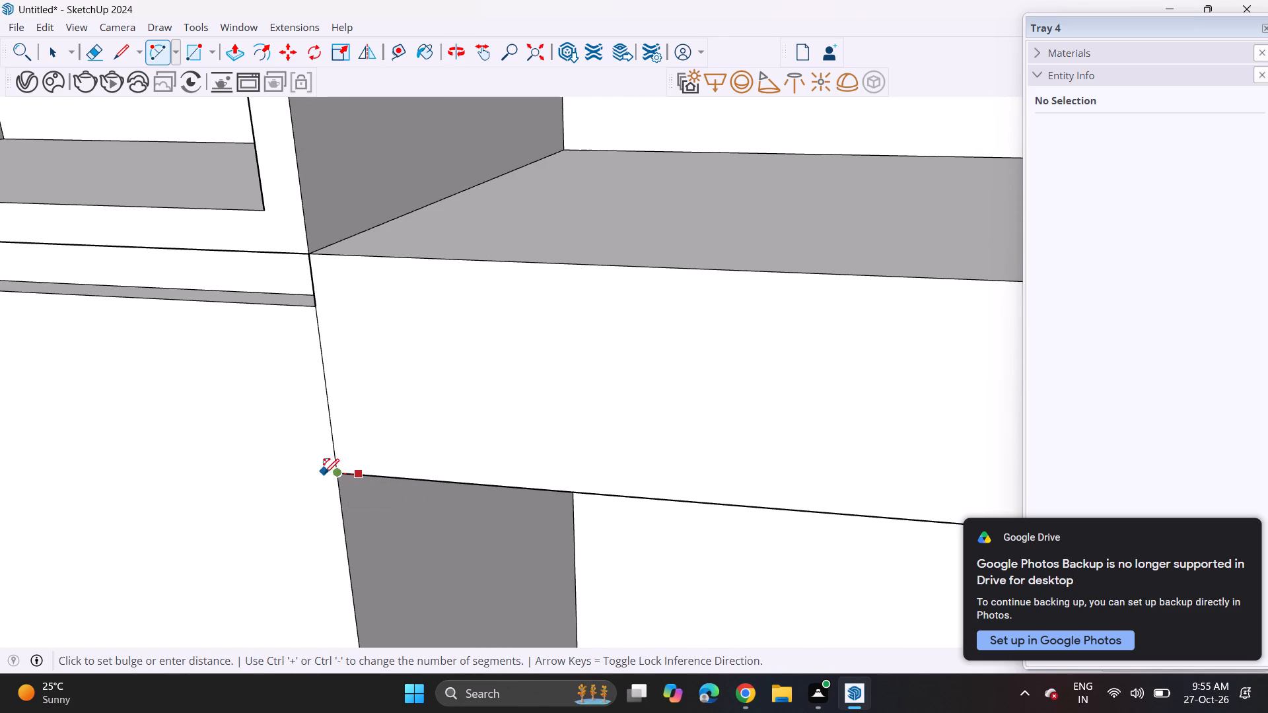
middle_click_drag(338, 469, 348, 588)
scroll(351, 512, "up", 15)
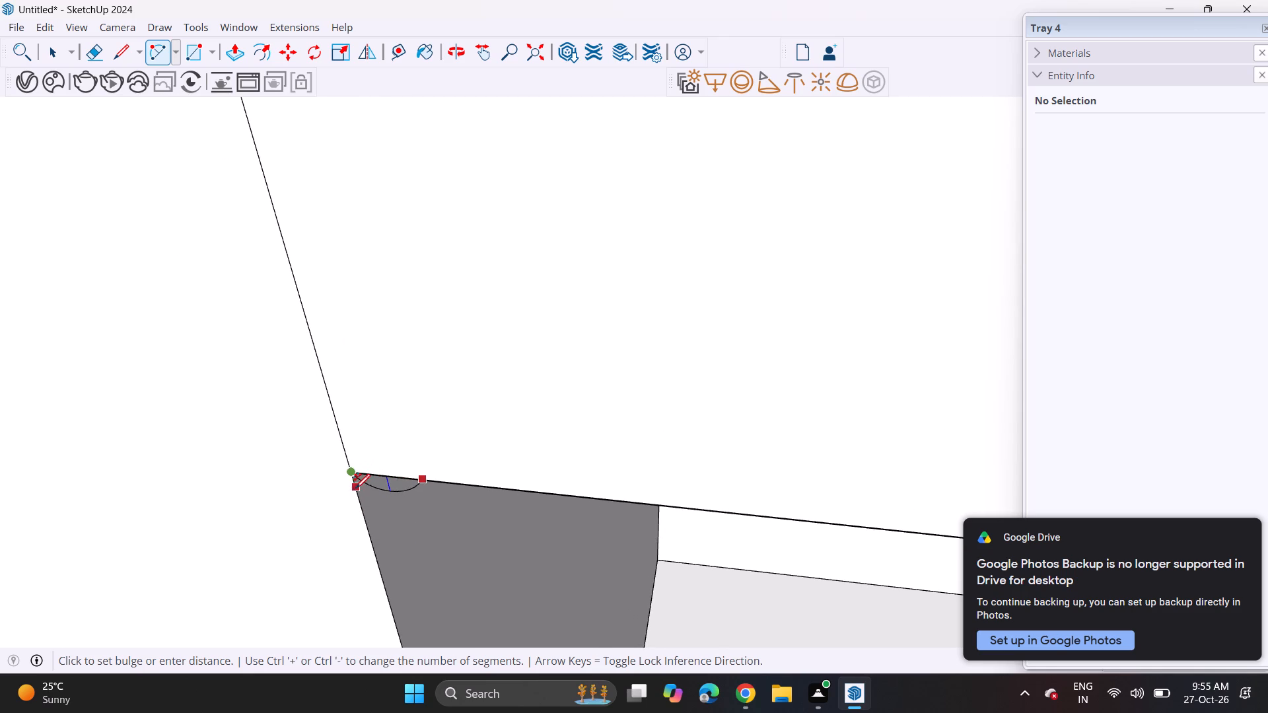
middle_click_drag(401, 487, 458, 600)
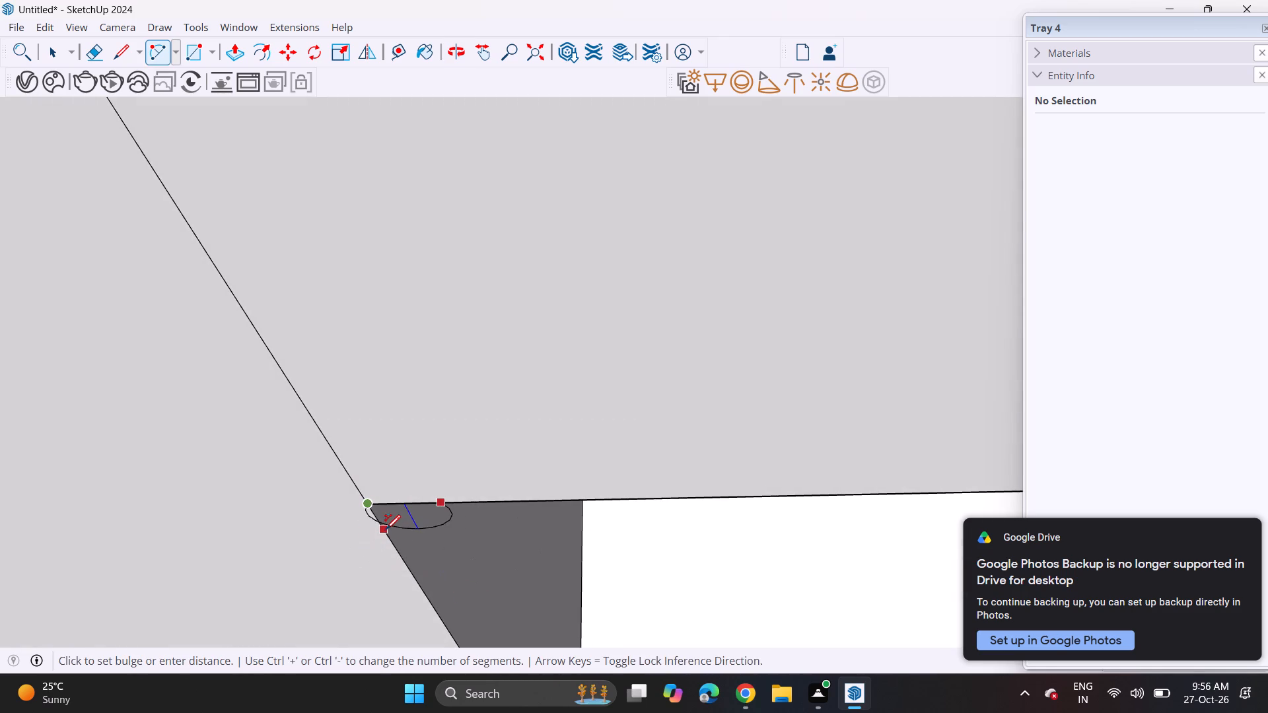
left_click(351, 539)
Copy the half-circle with its face along the counter's lower edge so the copy starts at the original's far end.
middle_click_drag(494, 529, 435, 327)
scroll(440, 340, "up", 1)
scroll(421, 367, "down", 7)
scroll(402, 439, "down", 9)
scroll(398, 454, "up", 1)
scroll(396, 459, "down", 1)
scroll(384, 466, "up", 13)
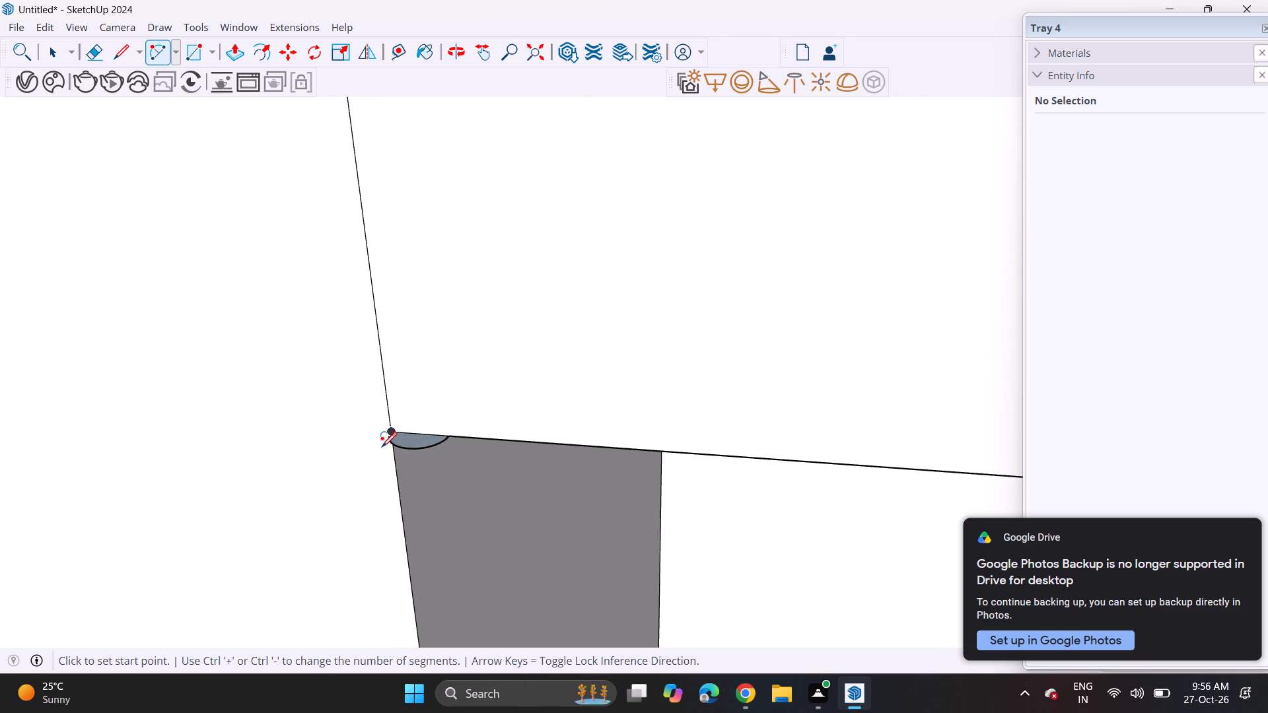
scroll(382, 447, "up", 2)
key("space")
double_click(421, 444)
scroll(421, 444, "up", 5)
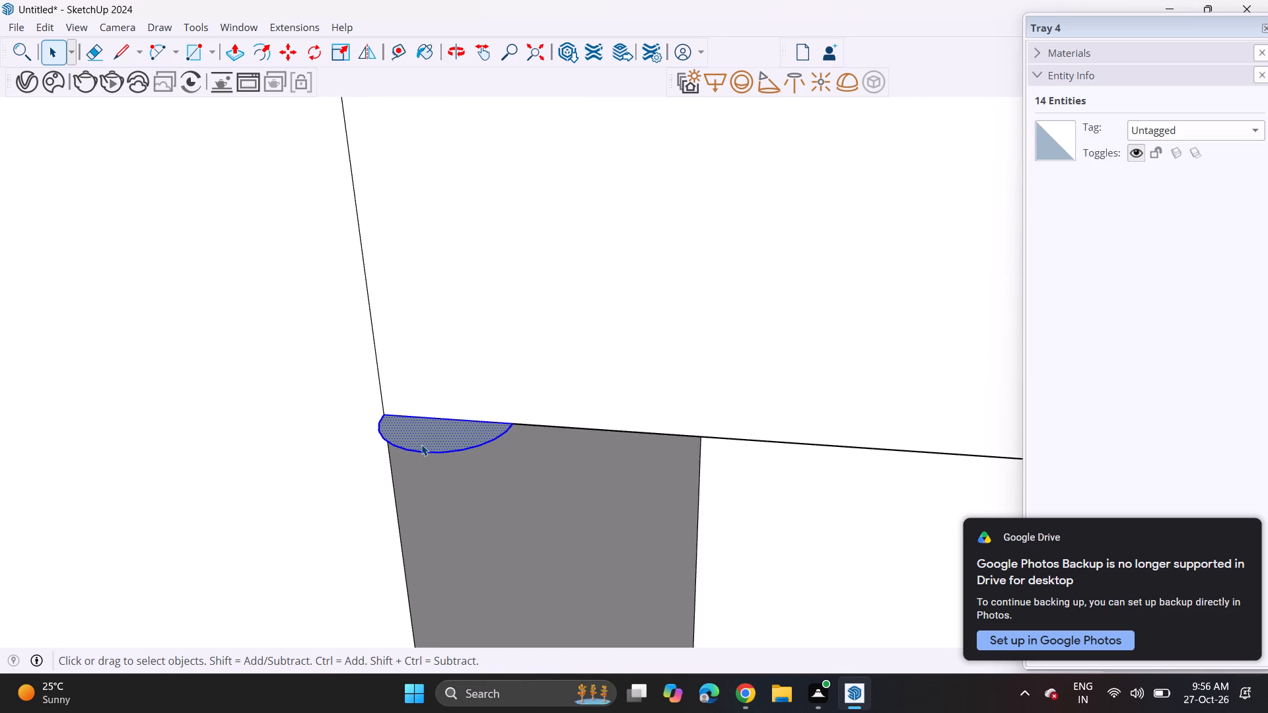
key("m")
left_click(381, 413)
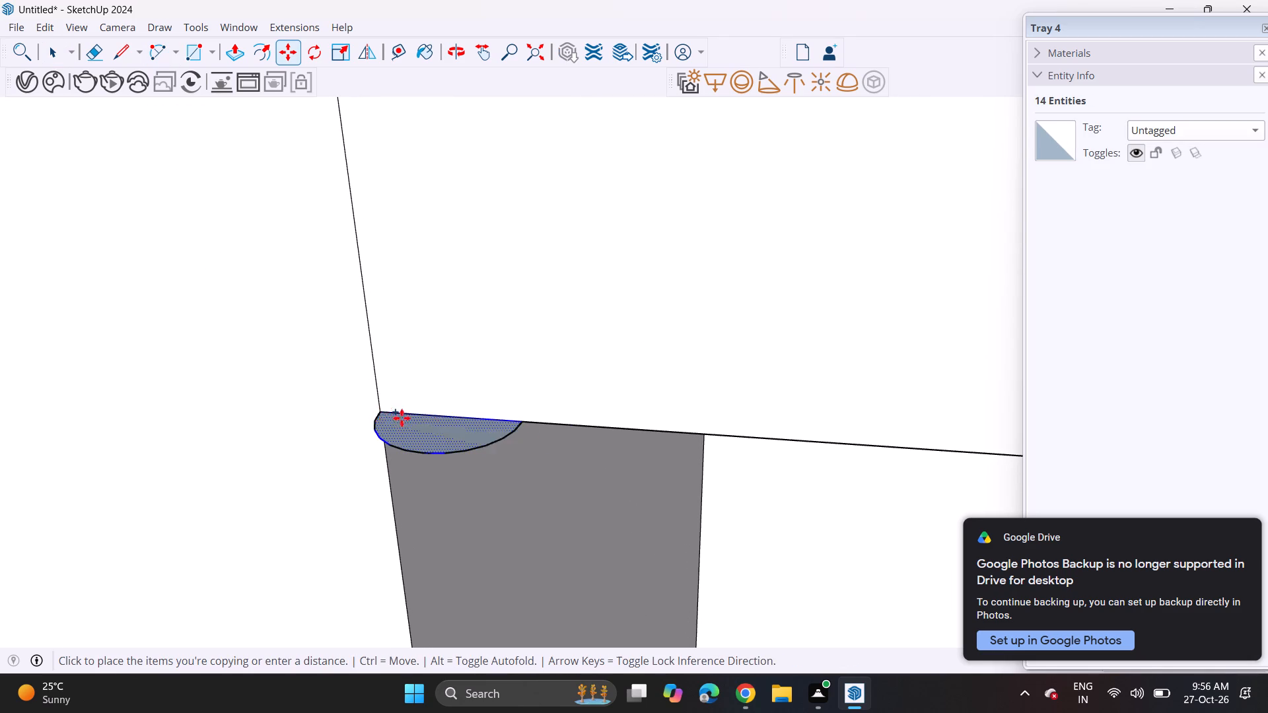
left_click(528, 421)
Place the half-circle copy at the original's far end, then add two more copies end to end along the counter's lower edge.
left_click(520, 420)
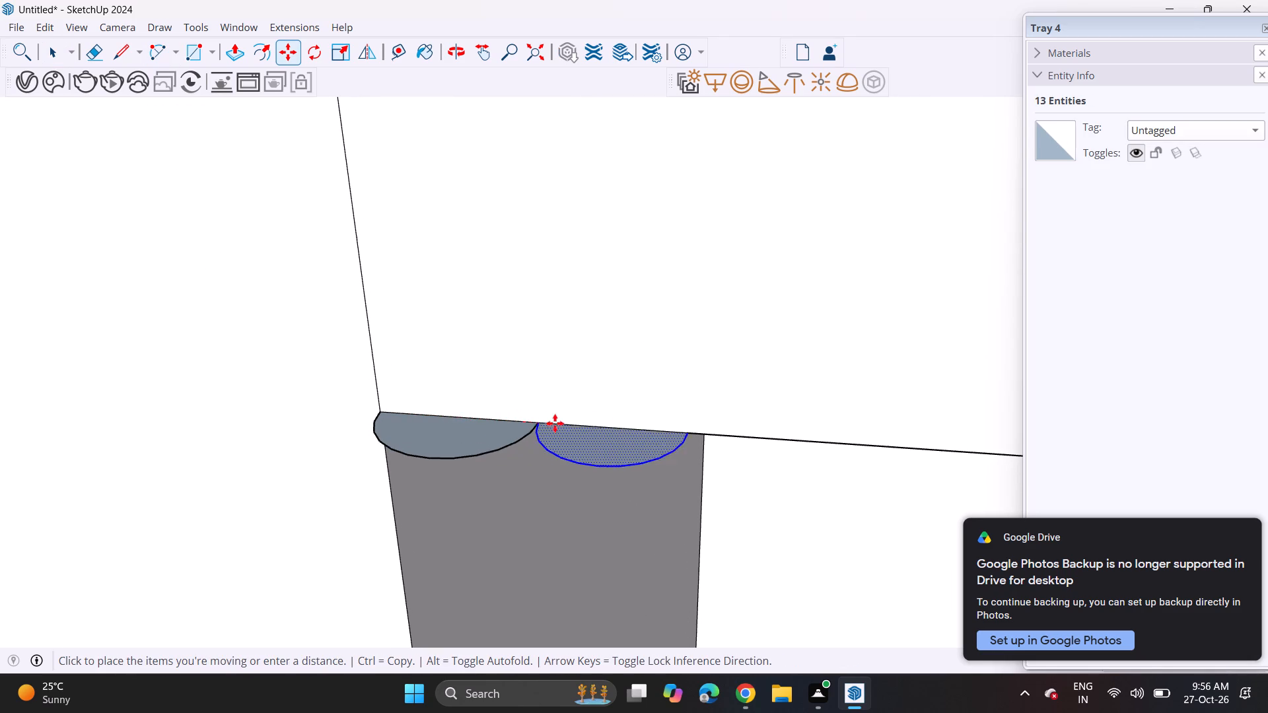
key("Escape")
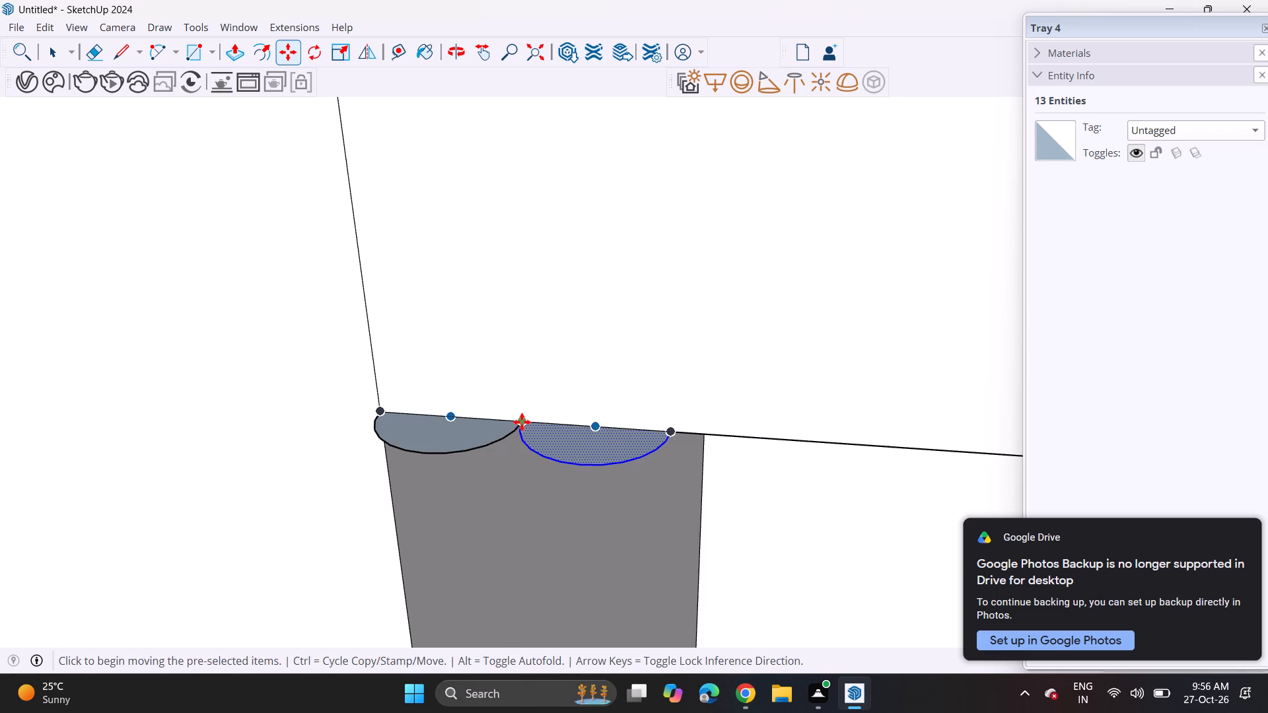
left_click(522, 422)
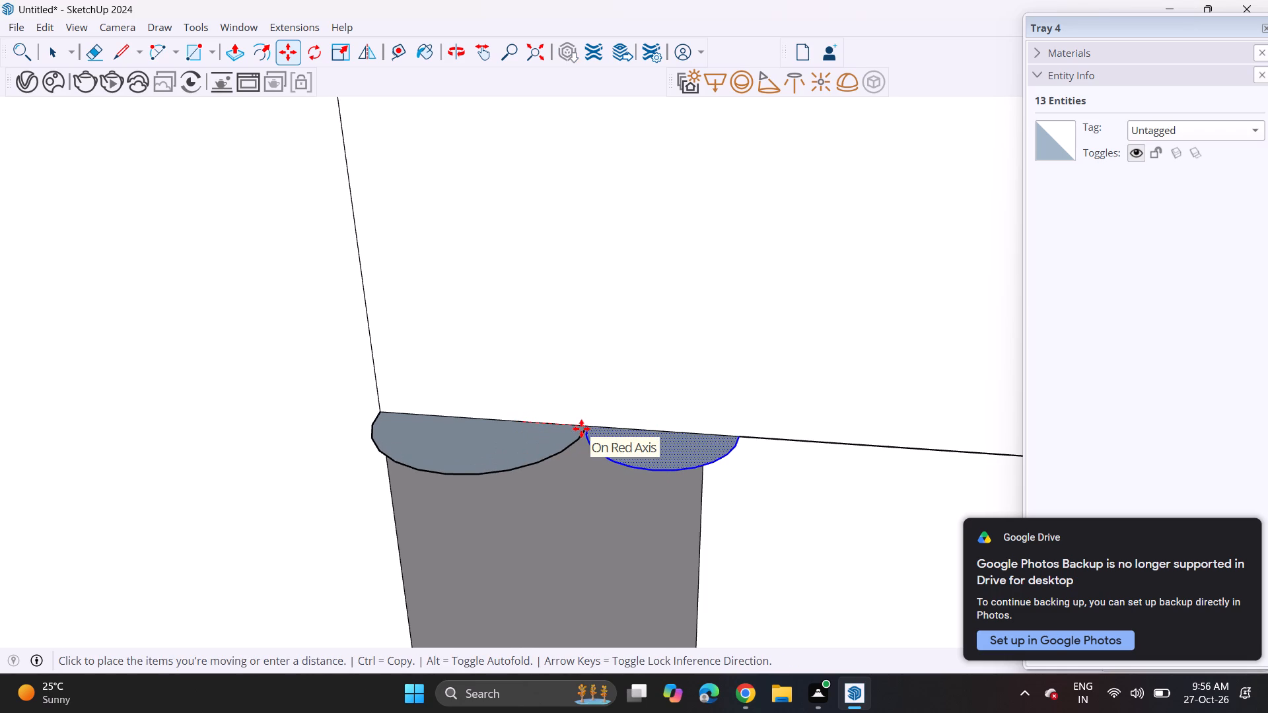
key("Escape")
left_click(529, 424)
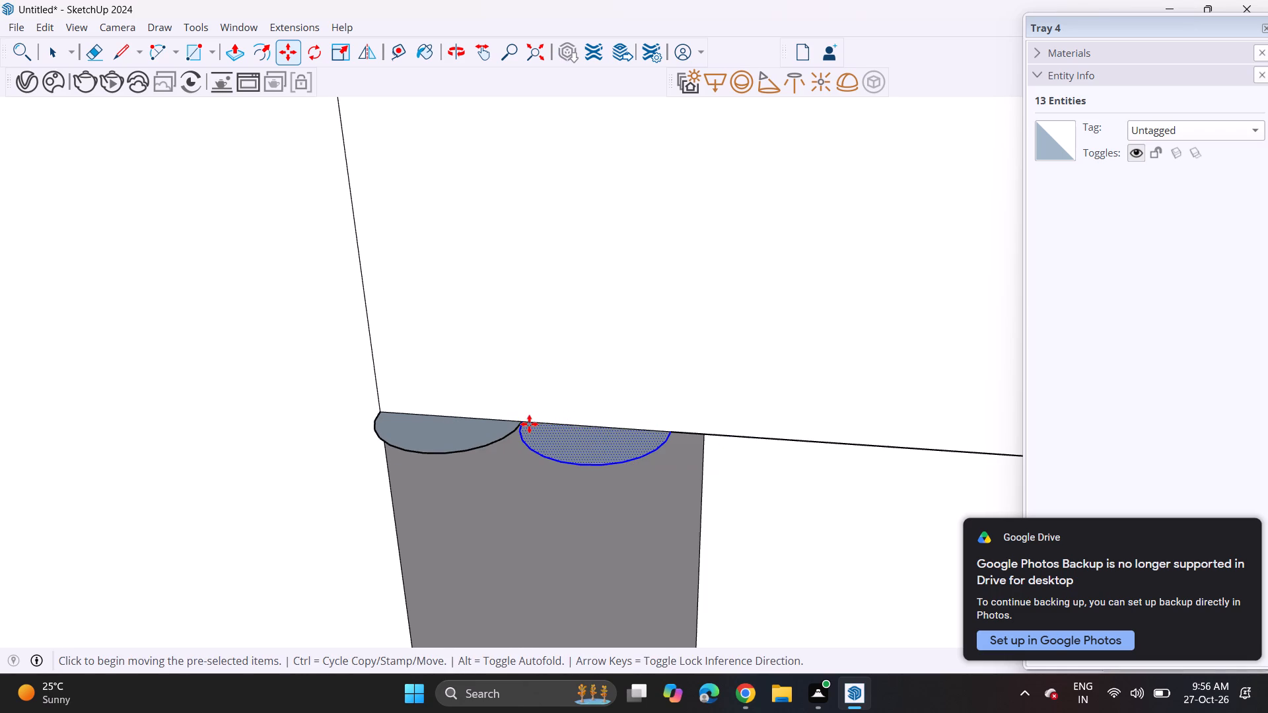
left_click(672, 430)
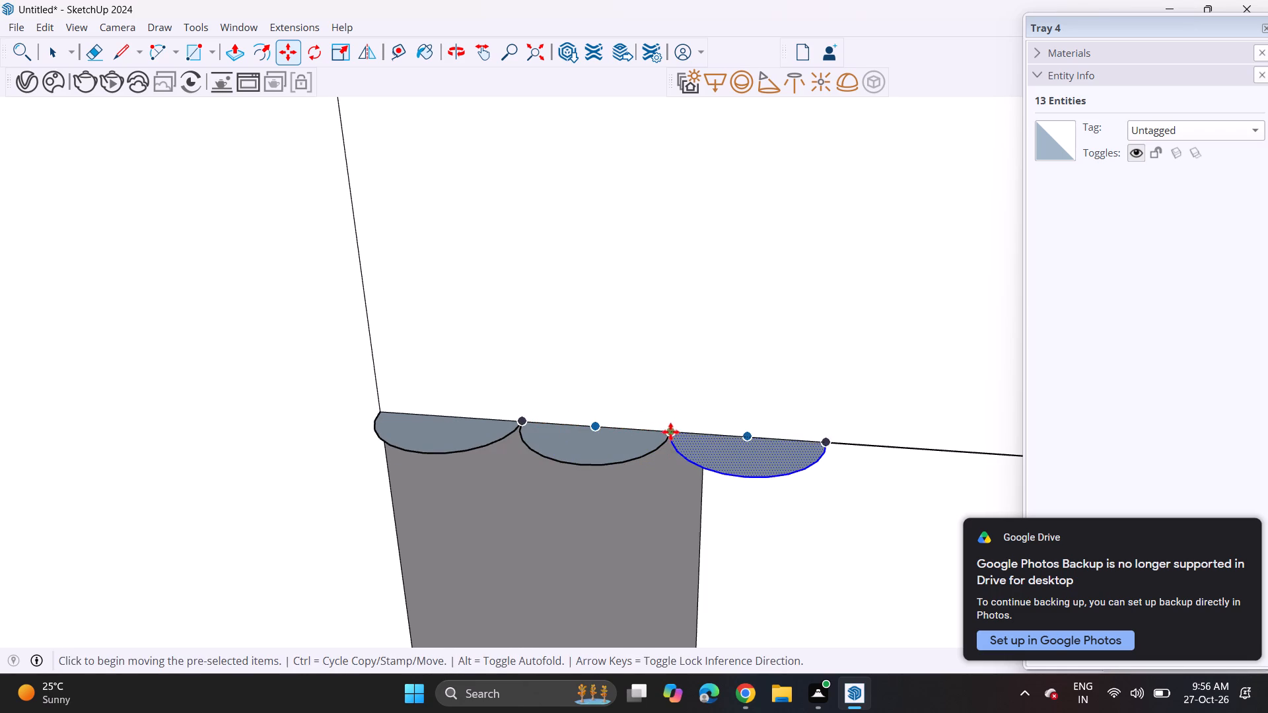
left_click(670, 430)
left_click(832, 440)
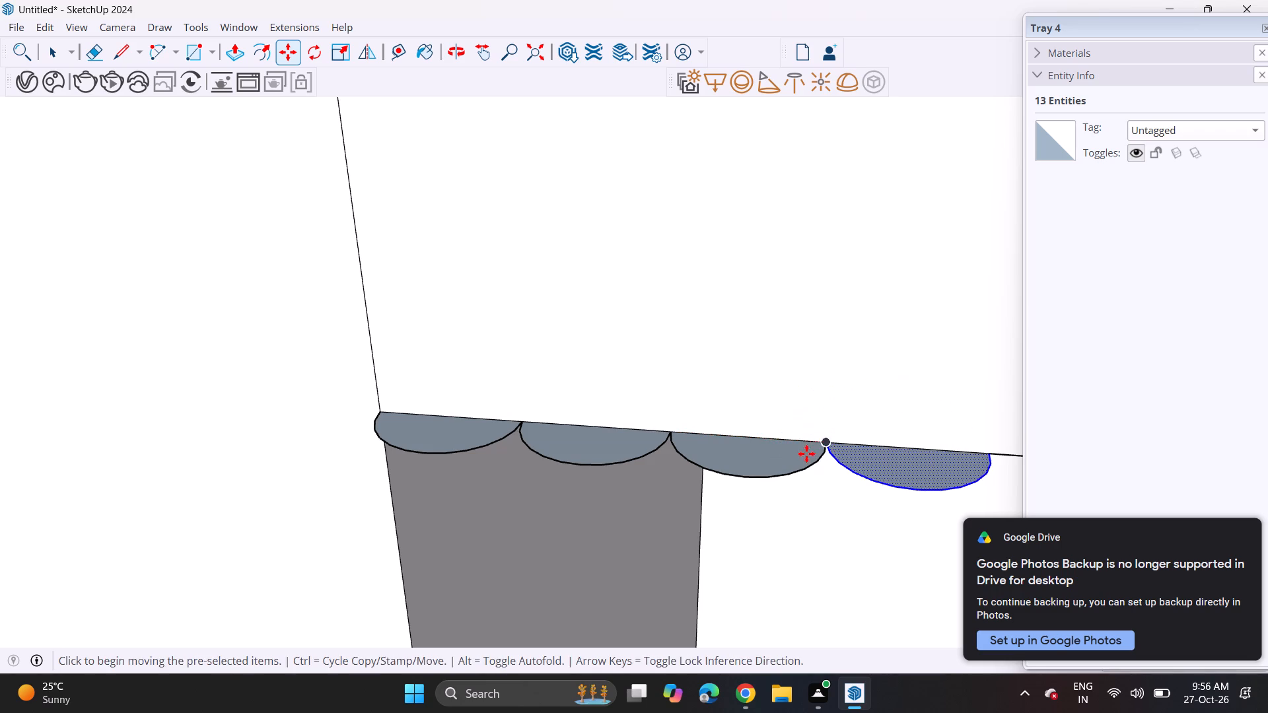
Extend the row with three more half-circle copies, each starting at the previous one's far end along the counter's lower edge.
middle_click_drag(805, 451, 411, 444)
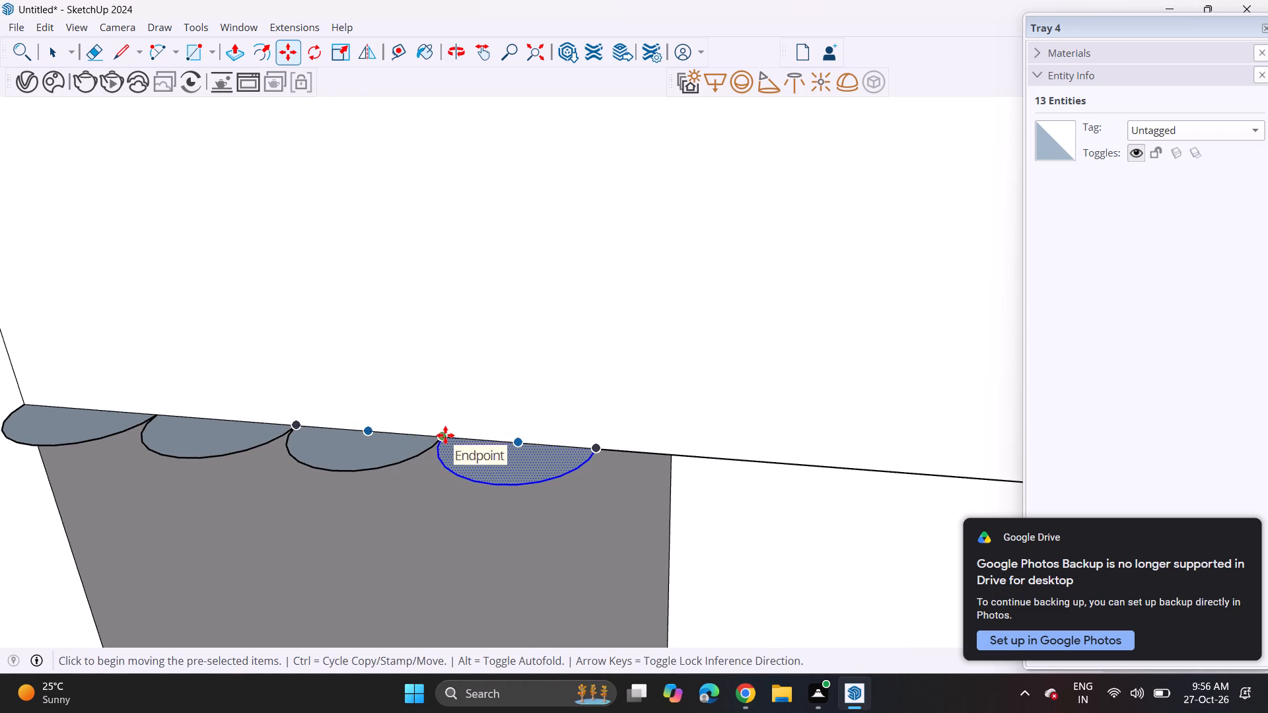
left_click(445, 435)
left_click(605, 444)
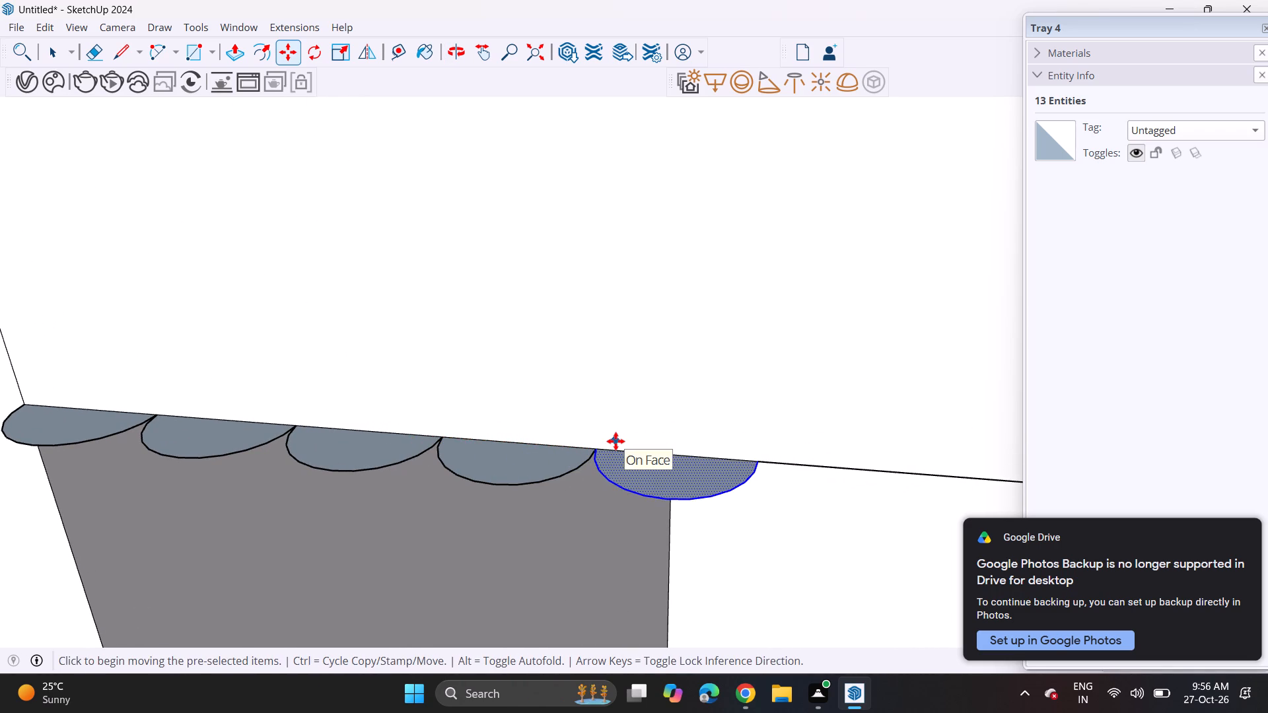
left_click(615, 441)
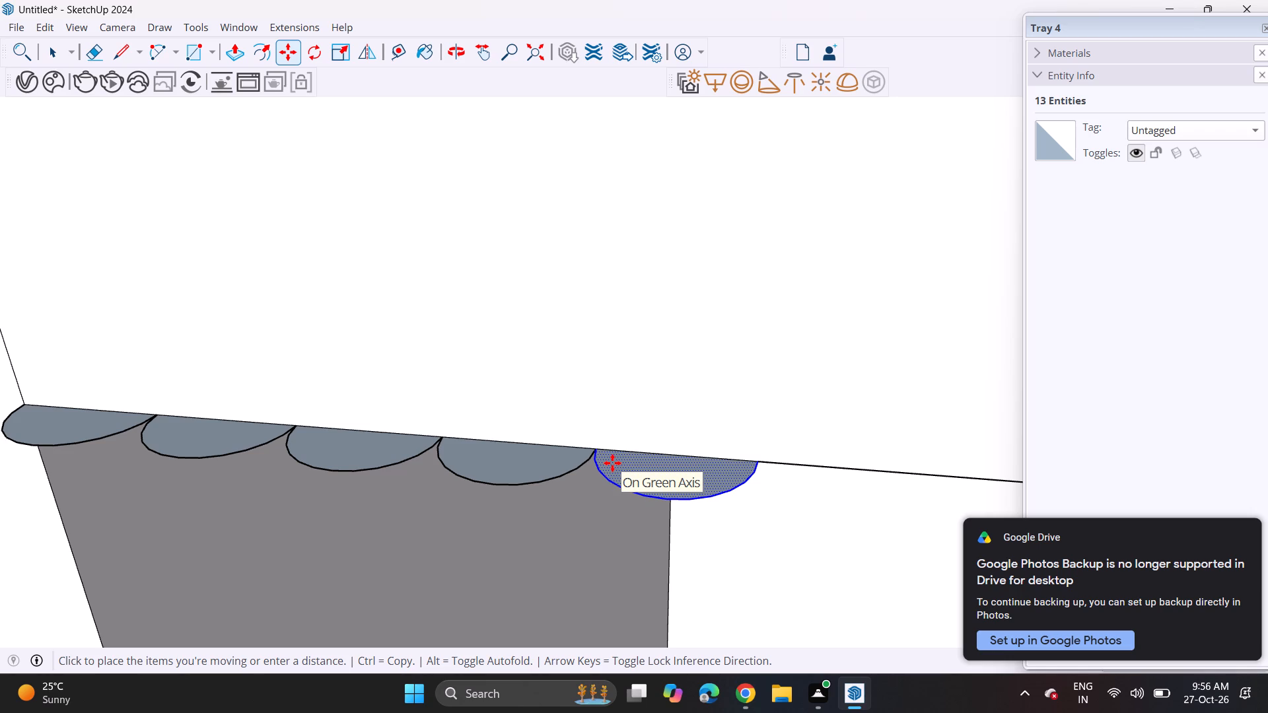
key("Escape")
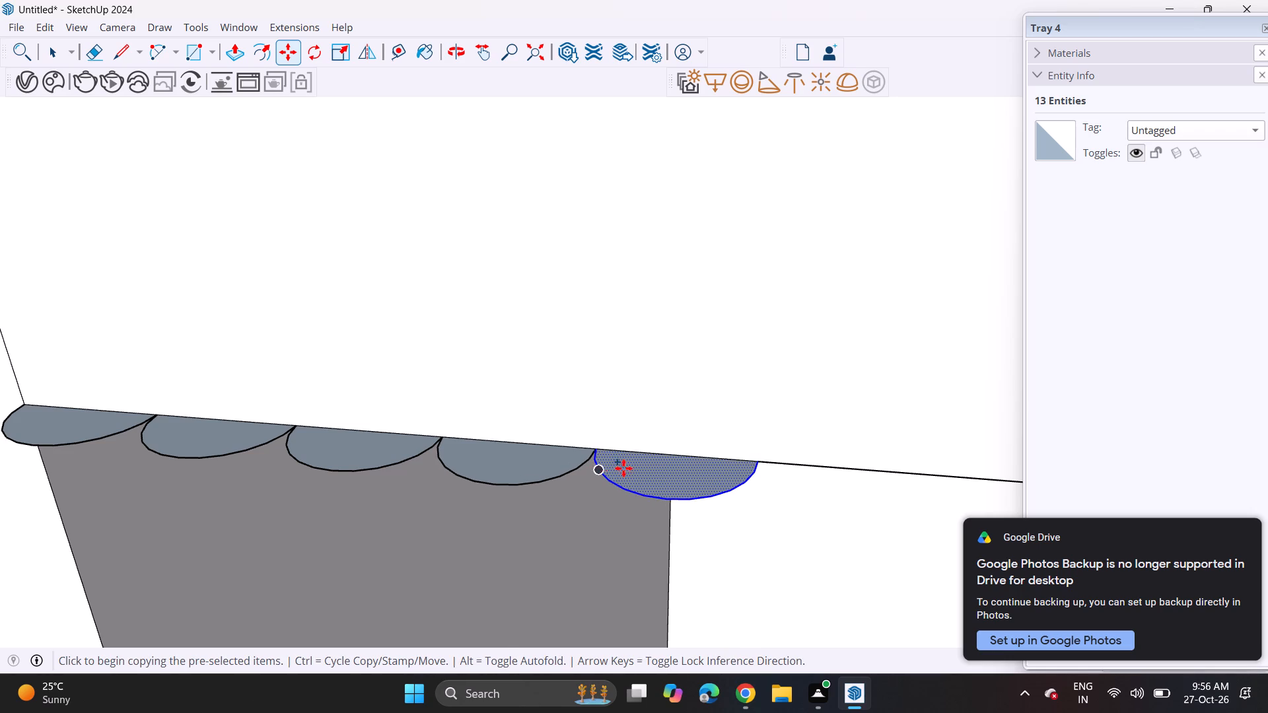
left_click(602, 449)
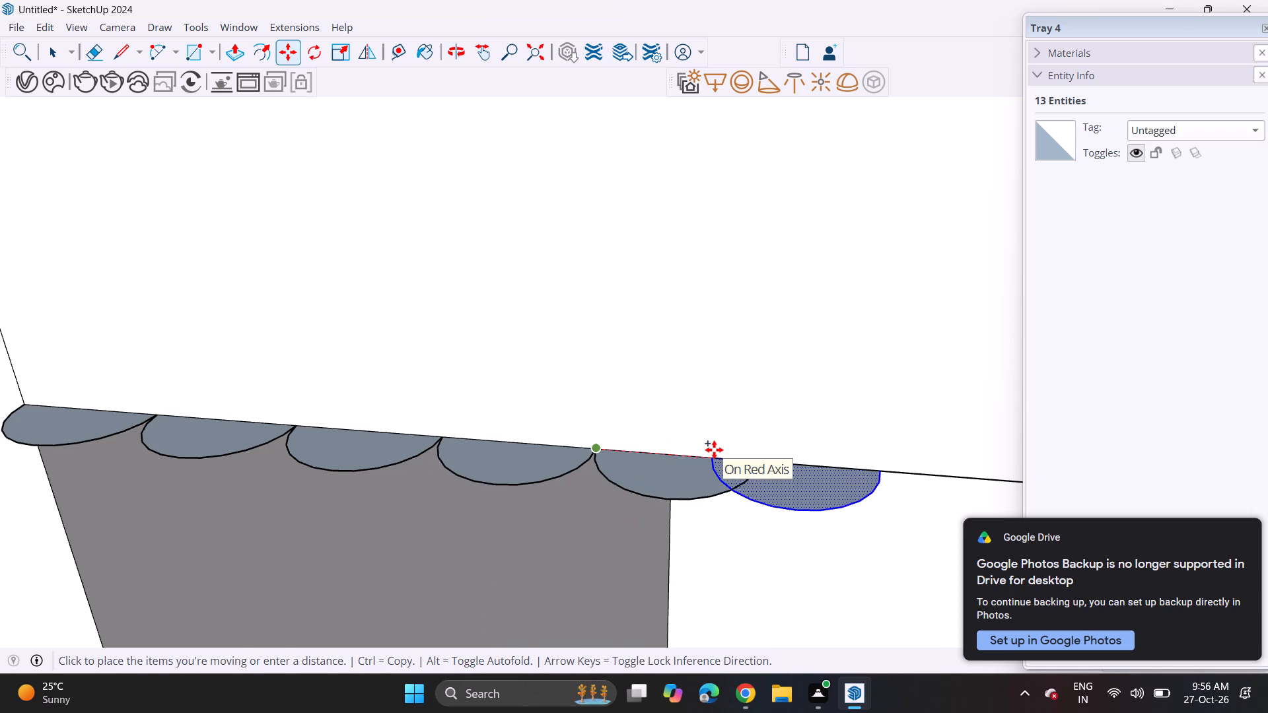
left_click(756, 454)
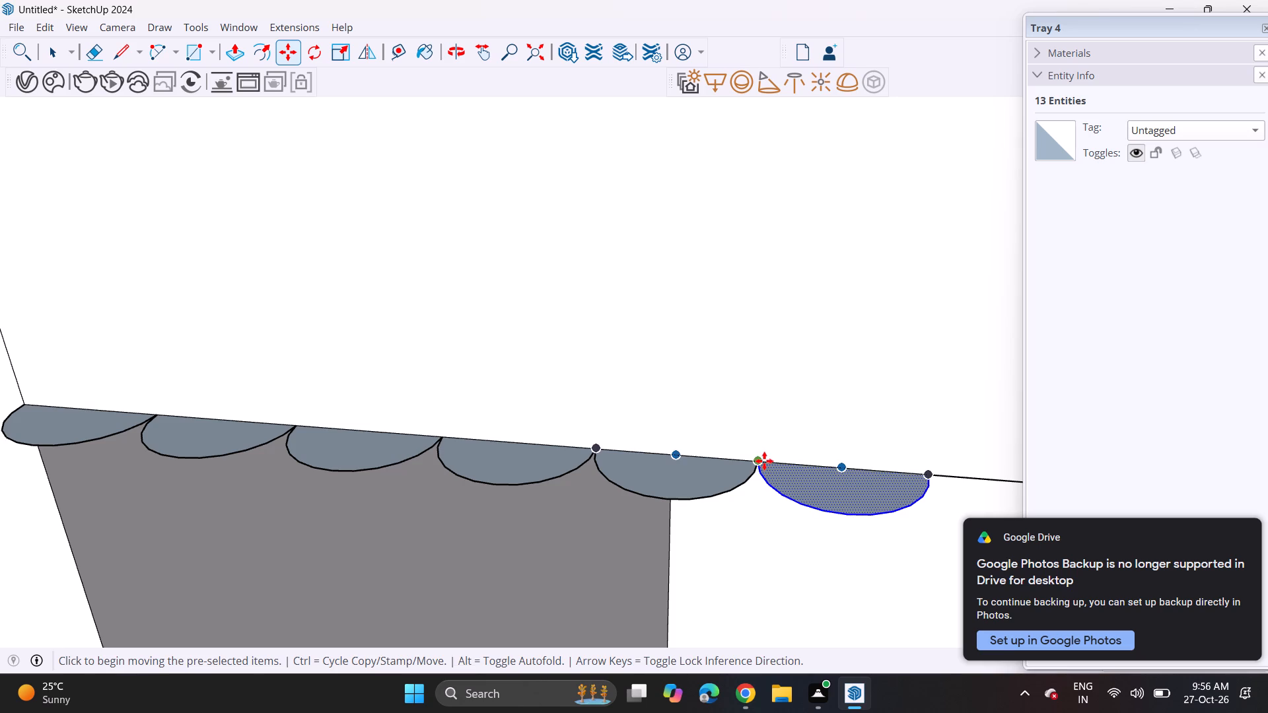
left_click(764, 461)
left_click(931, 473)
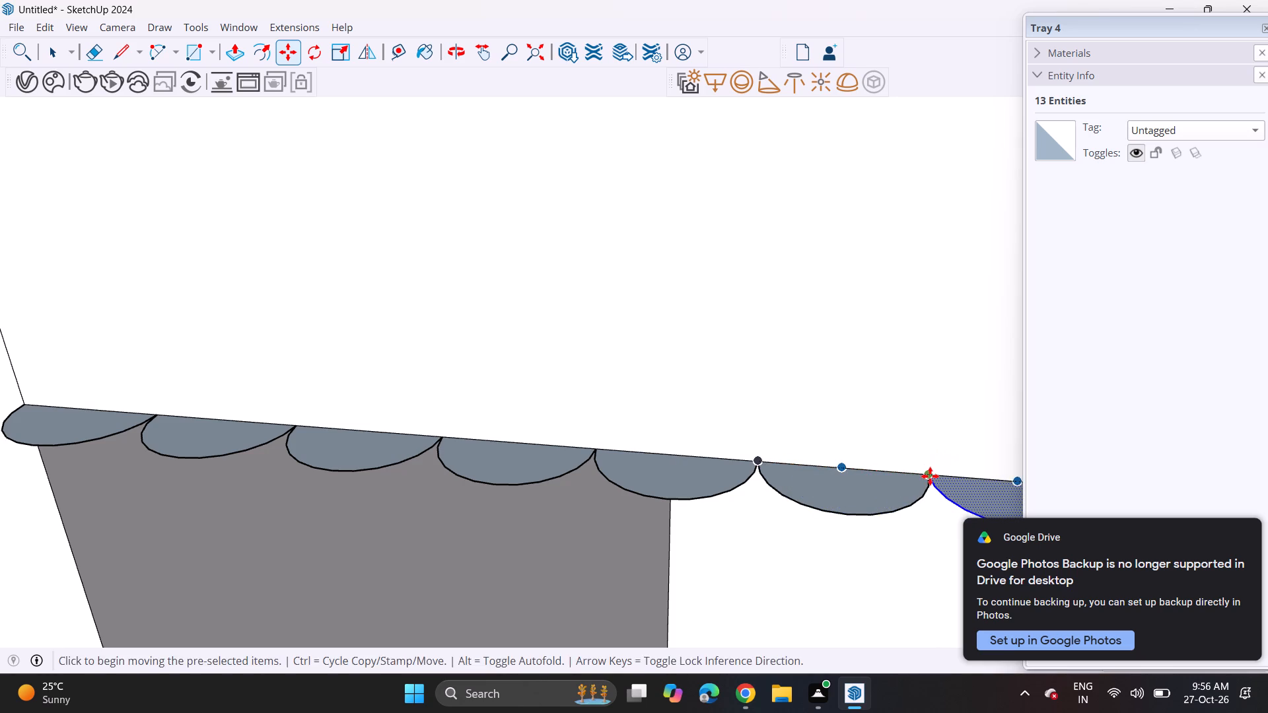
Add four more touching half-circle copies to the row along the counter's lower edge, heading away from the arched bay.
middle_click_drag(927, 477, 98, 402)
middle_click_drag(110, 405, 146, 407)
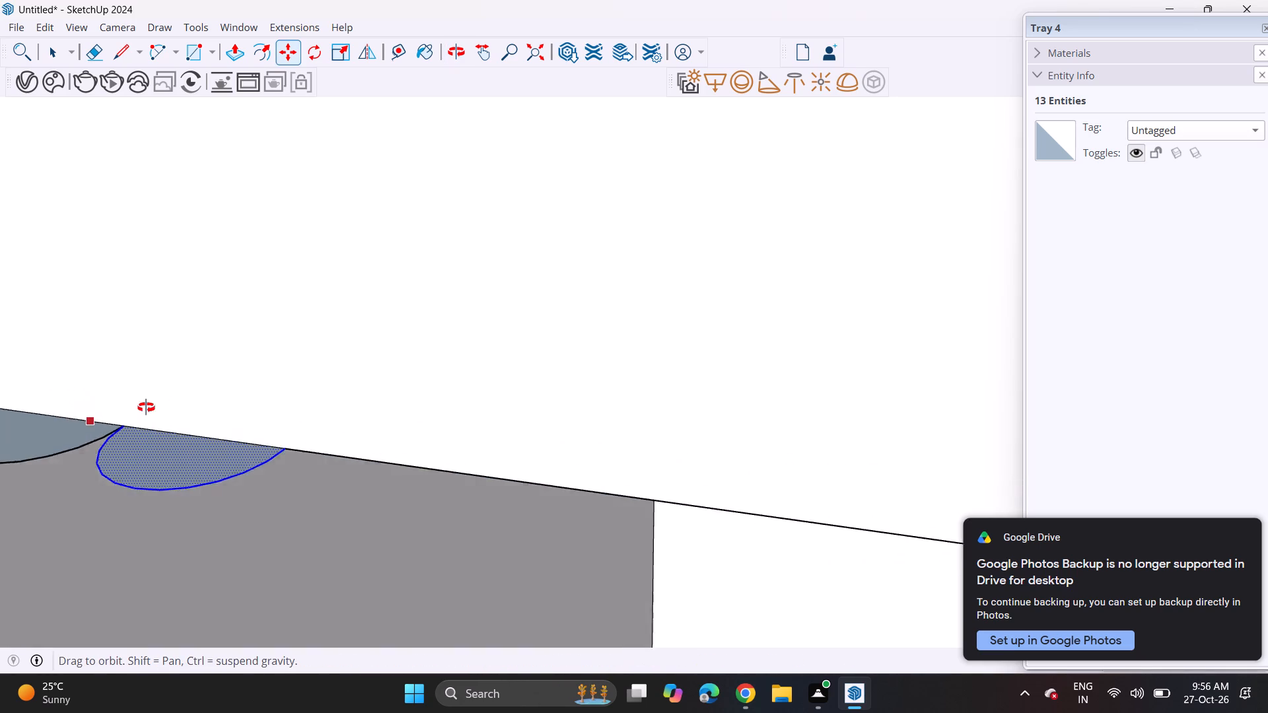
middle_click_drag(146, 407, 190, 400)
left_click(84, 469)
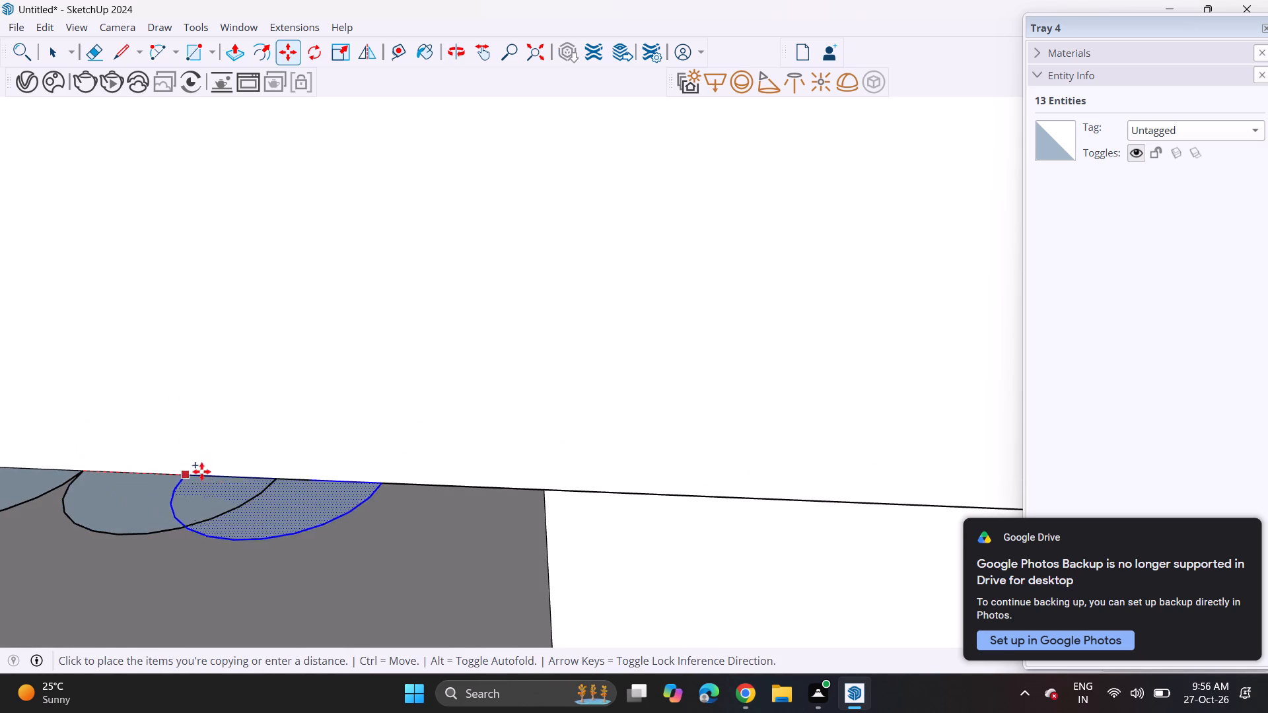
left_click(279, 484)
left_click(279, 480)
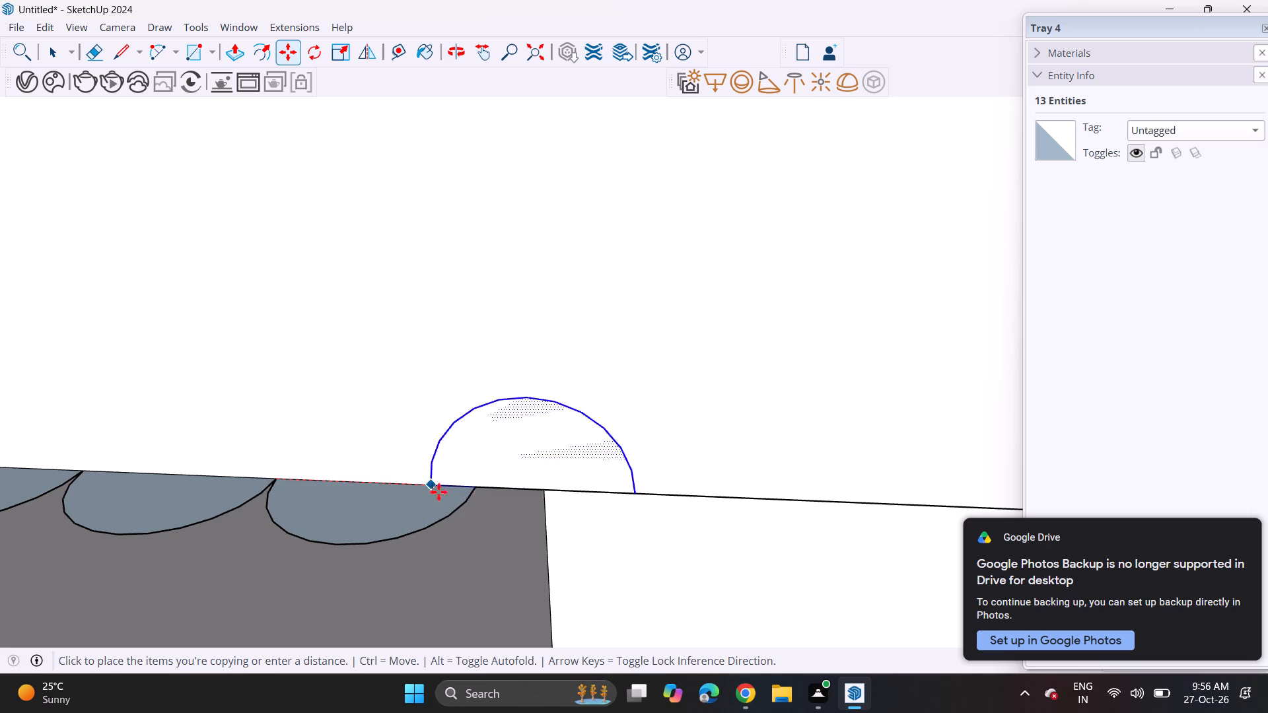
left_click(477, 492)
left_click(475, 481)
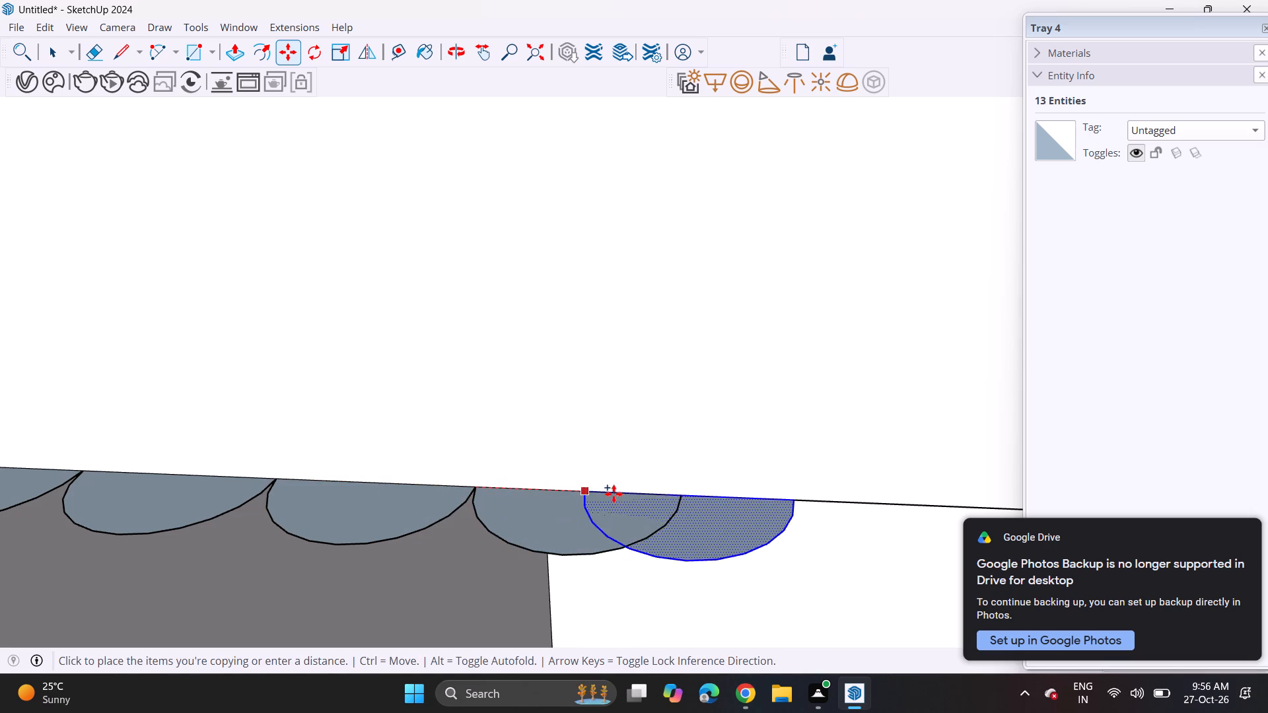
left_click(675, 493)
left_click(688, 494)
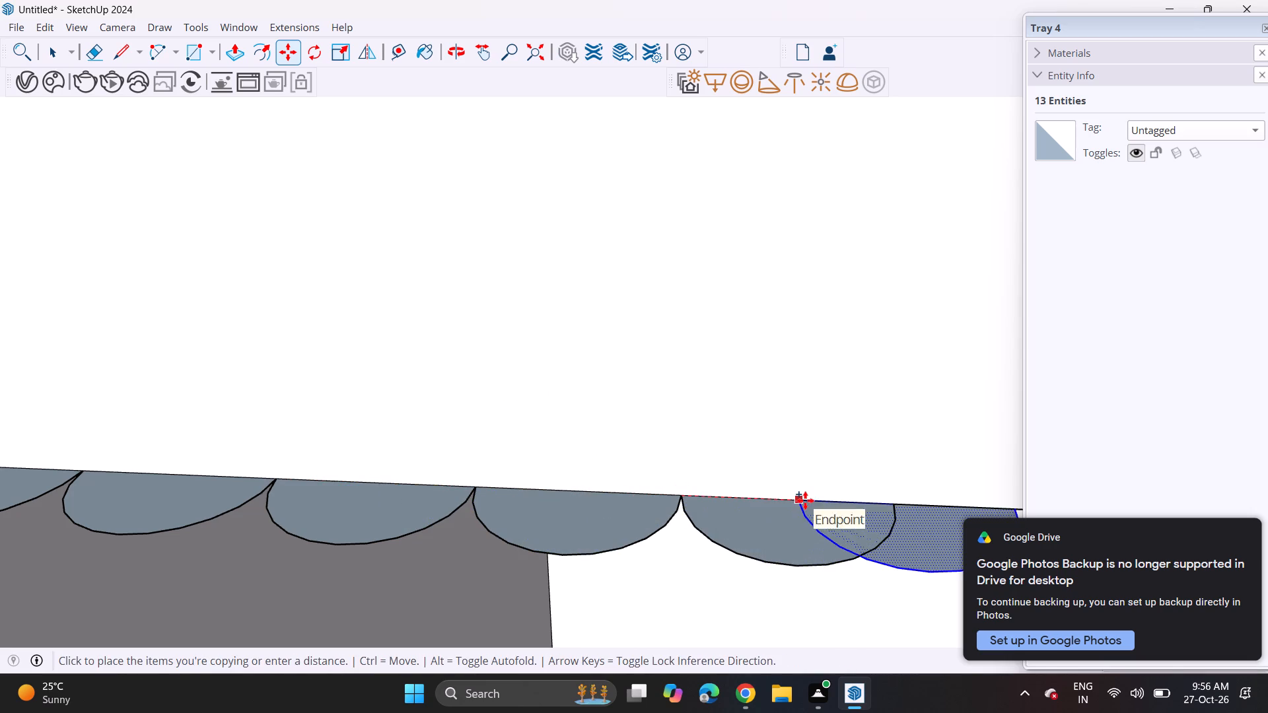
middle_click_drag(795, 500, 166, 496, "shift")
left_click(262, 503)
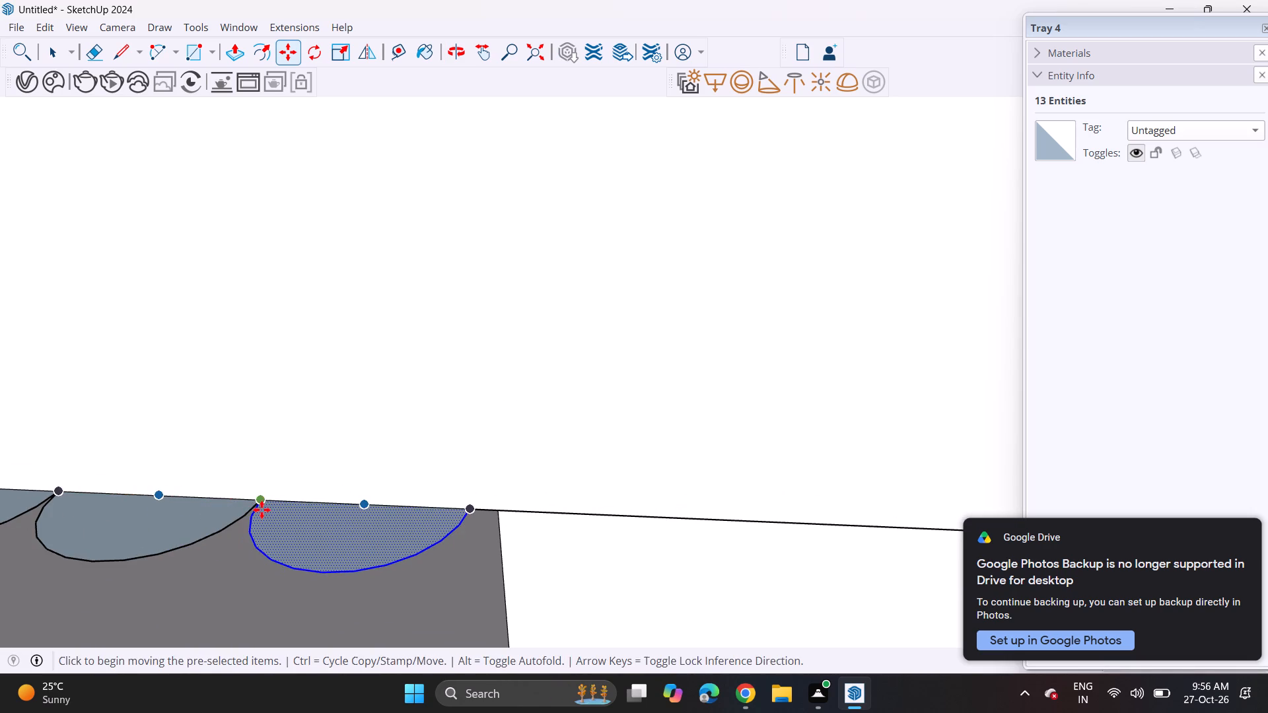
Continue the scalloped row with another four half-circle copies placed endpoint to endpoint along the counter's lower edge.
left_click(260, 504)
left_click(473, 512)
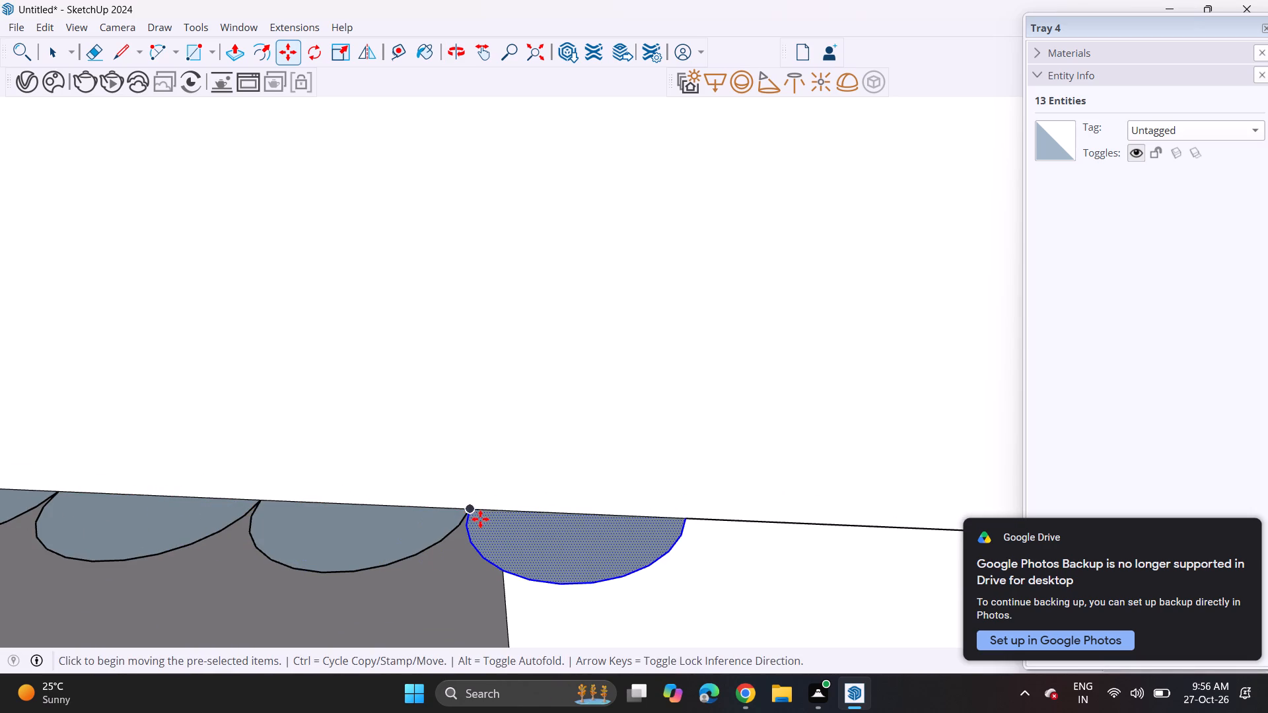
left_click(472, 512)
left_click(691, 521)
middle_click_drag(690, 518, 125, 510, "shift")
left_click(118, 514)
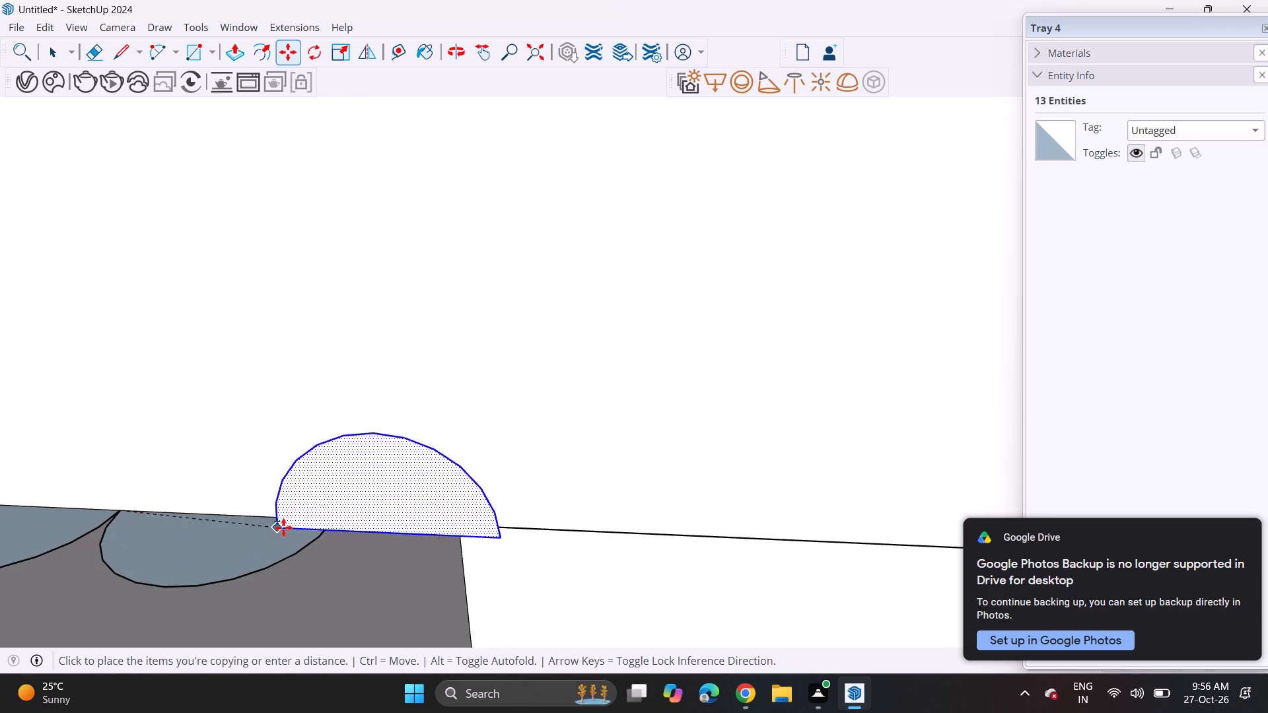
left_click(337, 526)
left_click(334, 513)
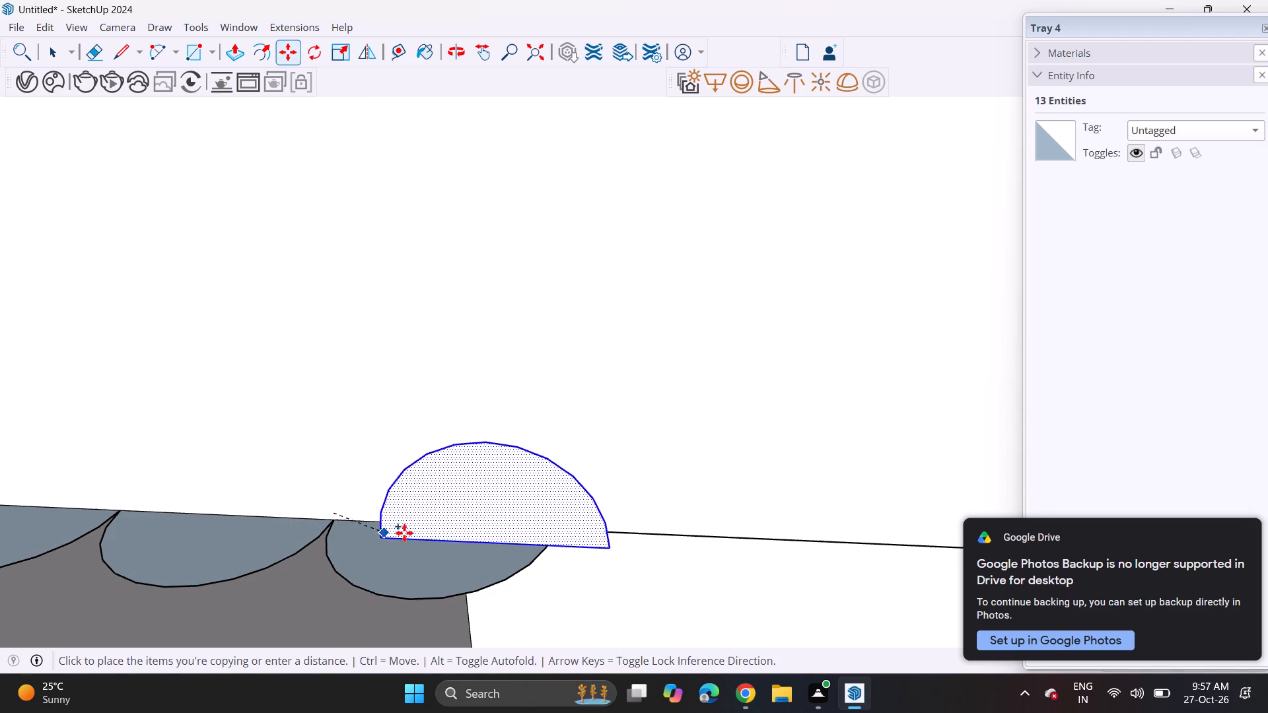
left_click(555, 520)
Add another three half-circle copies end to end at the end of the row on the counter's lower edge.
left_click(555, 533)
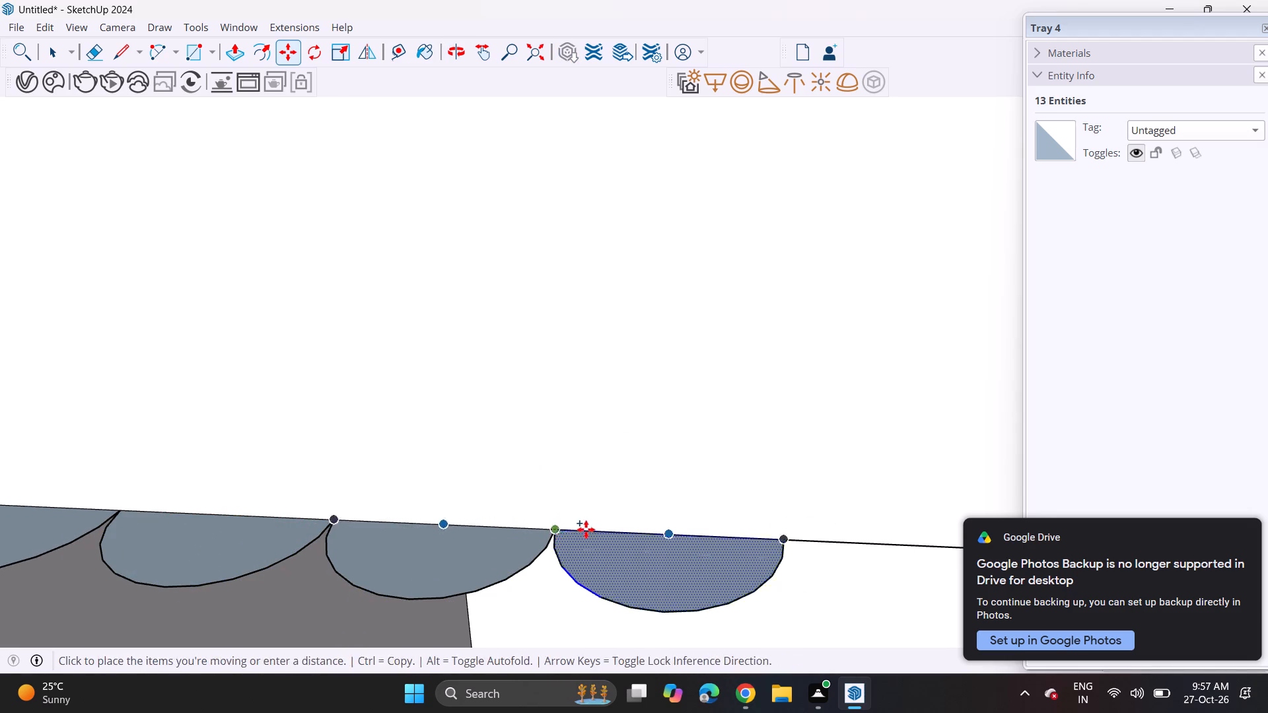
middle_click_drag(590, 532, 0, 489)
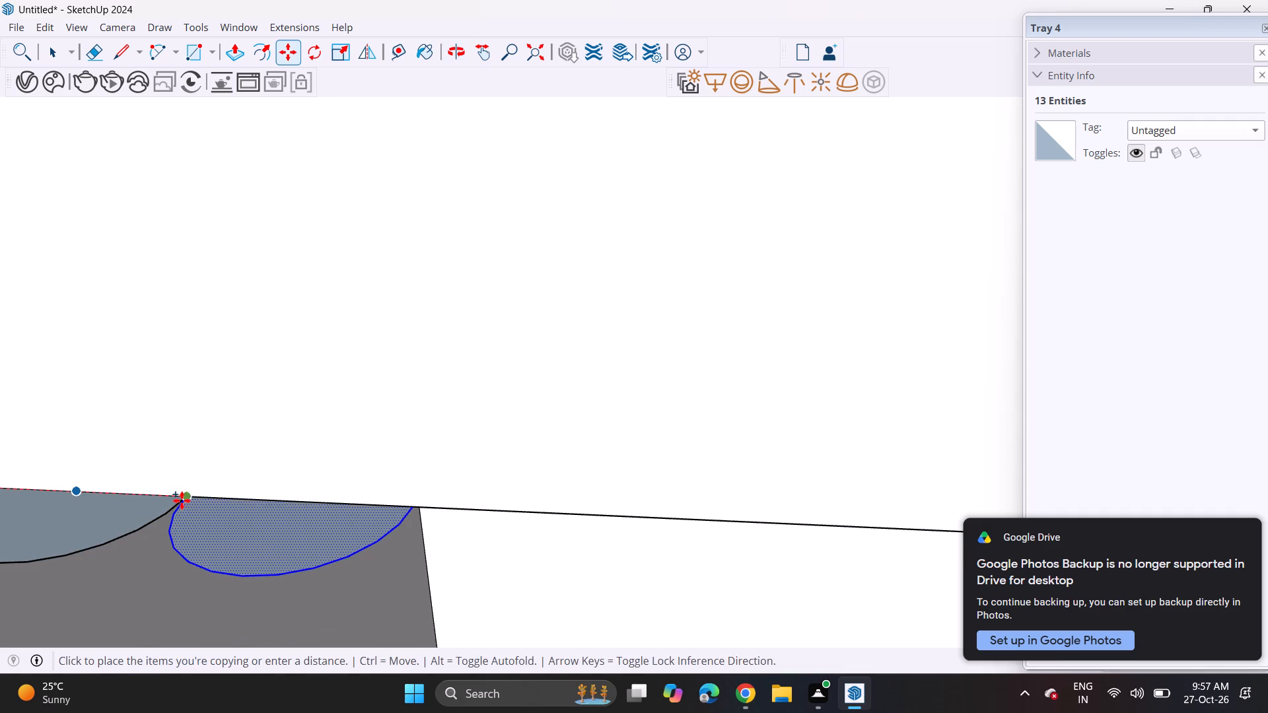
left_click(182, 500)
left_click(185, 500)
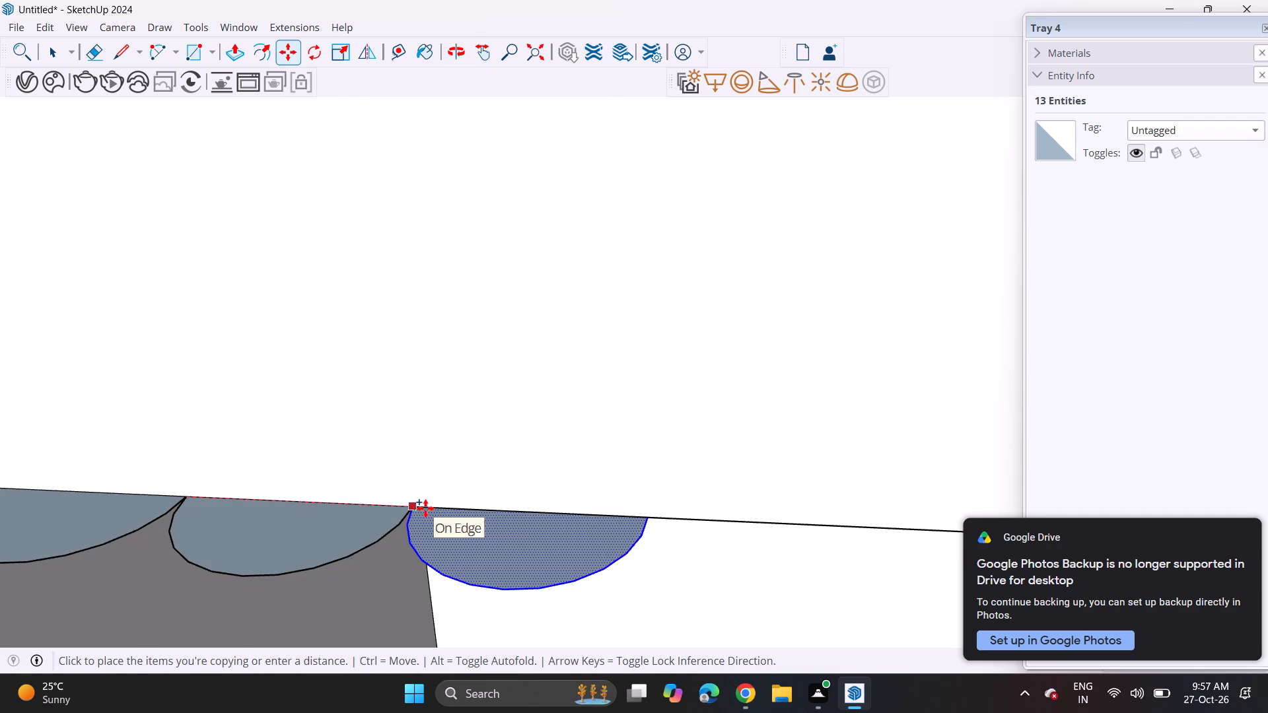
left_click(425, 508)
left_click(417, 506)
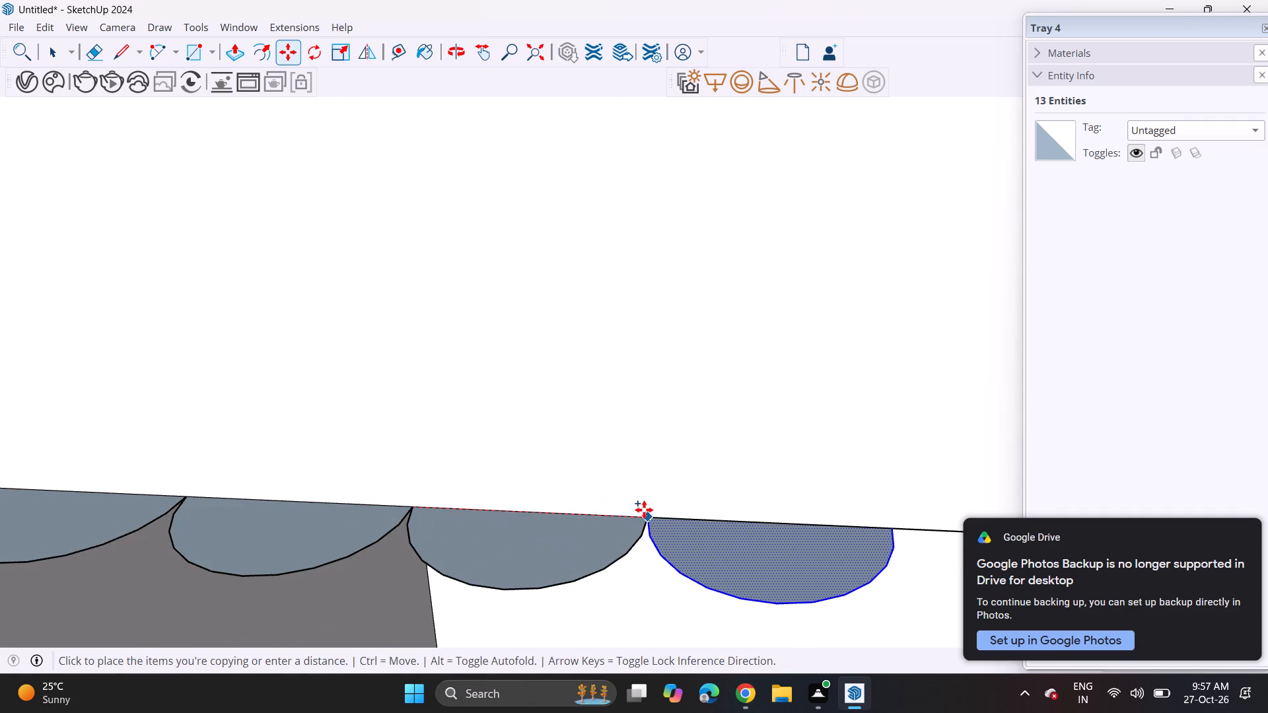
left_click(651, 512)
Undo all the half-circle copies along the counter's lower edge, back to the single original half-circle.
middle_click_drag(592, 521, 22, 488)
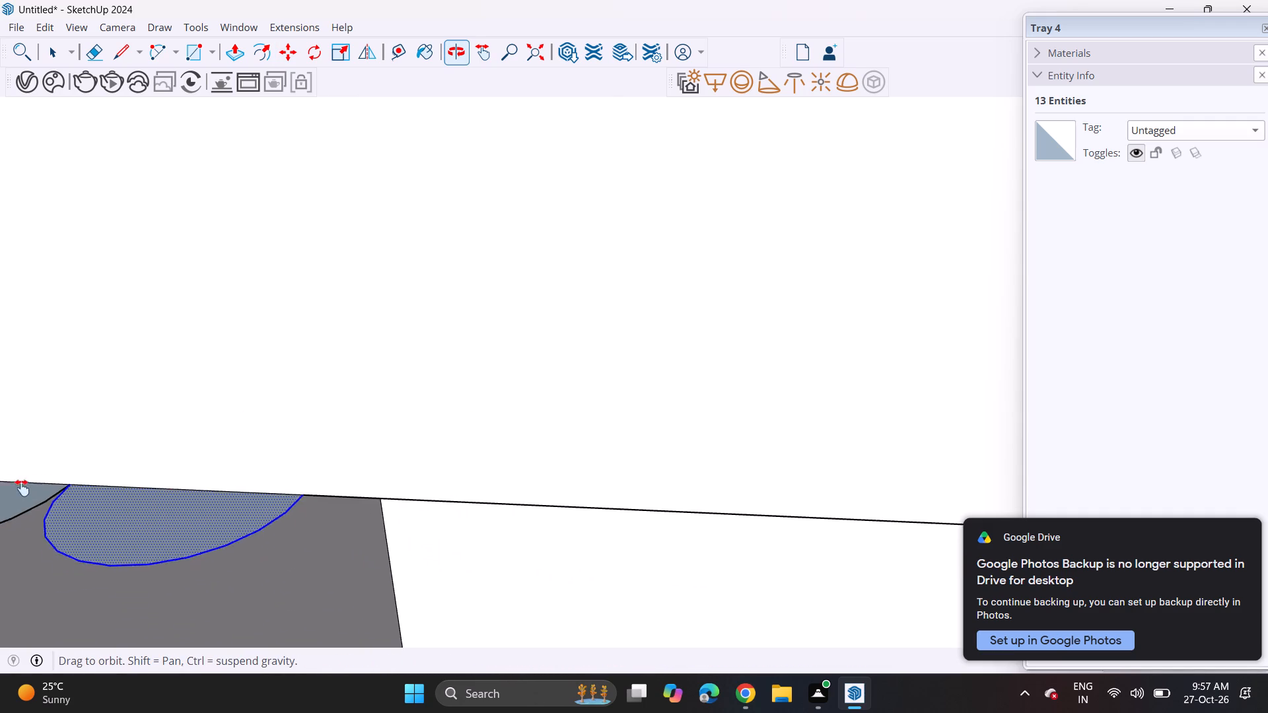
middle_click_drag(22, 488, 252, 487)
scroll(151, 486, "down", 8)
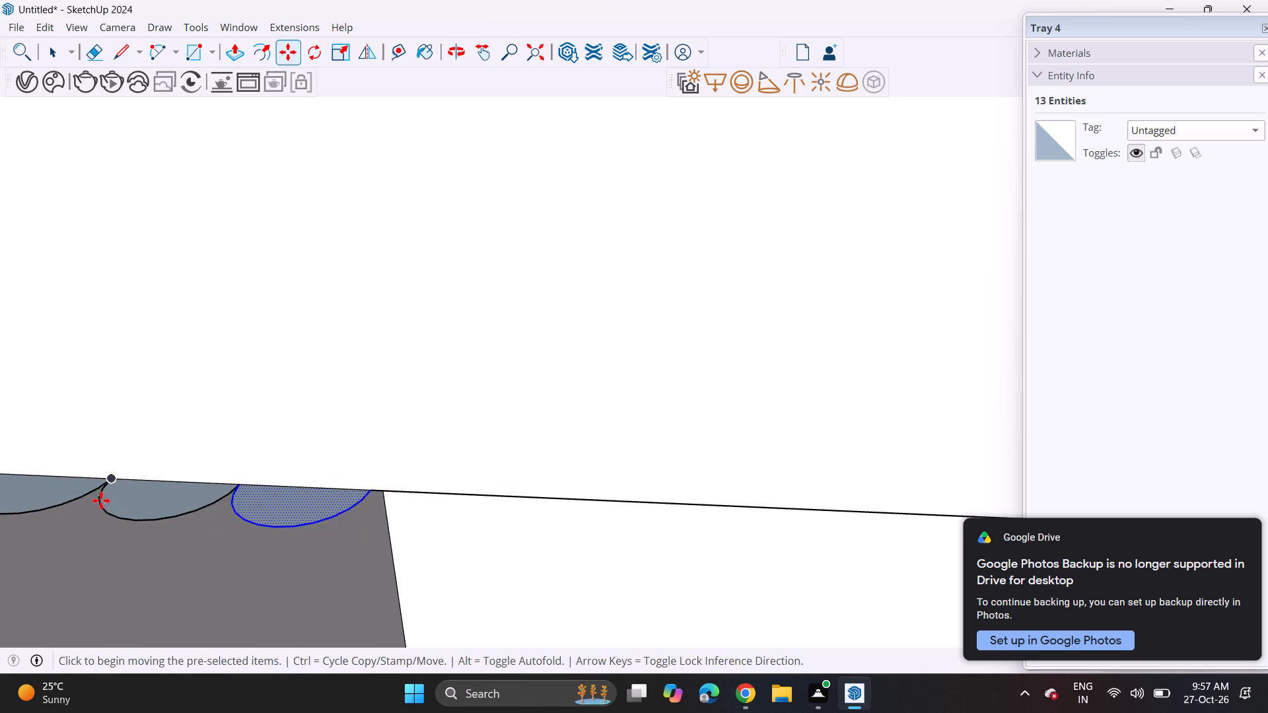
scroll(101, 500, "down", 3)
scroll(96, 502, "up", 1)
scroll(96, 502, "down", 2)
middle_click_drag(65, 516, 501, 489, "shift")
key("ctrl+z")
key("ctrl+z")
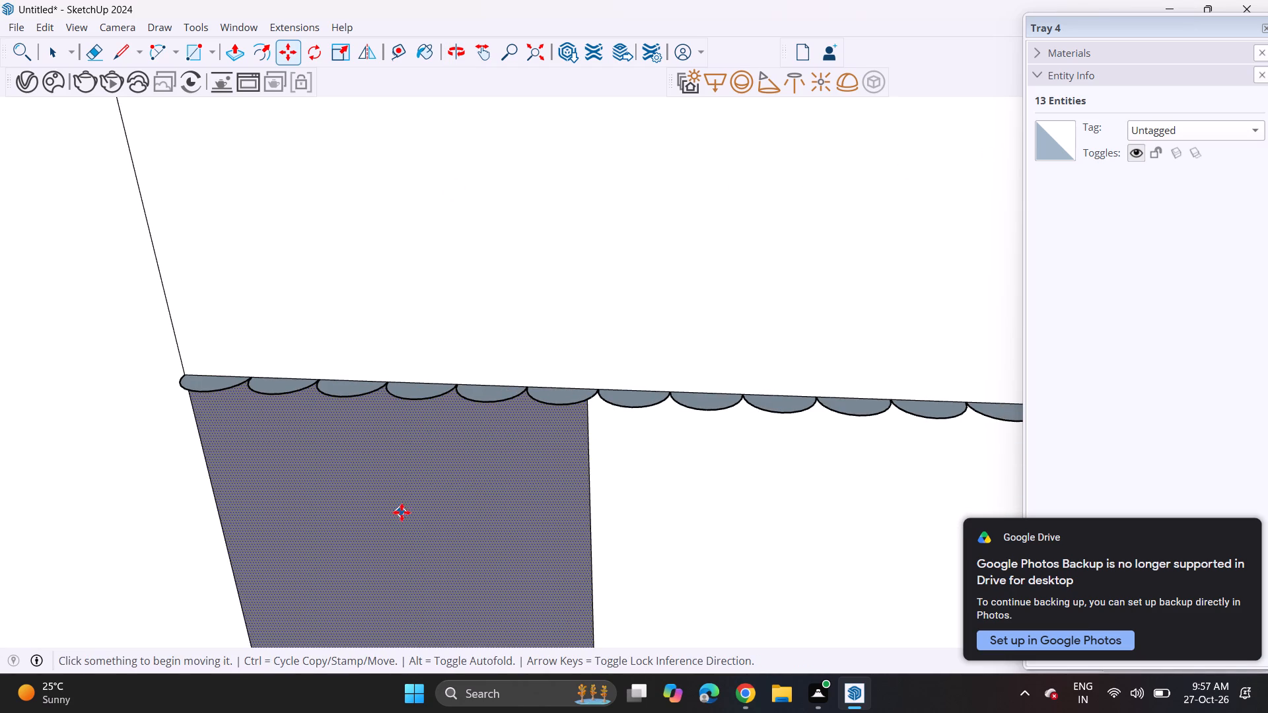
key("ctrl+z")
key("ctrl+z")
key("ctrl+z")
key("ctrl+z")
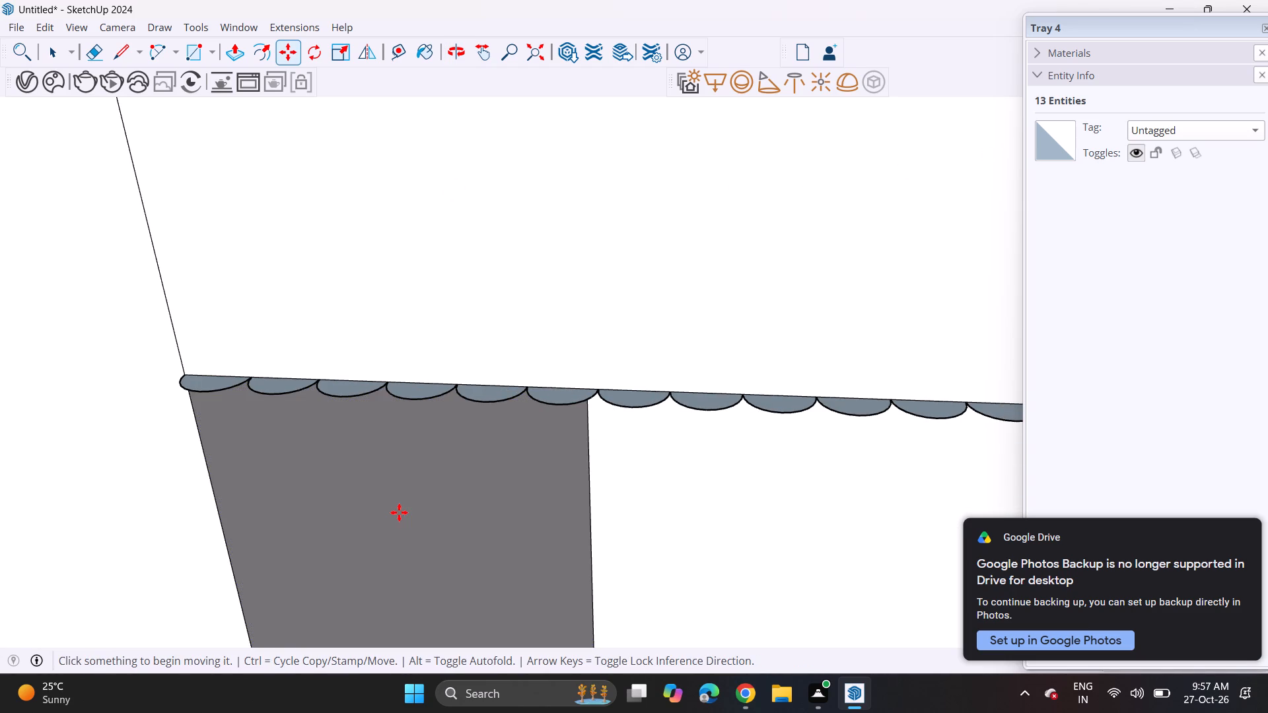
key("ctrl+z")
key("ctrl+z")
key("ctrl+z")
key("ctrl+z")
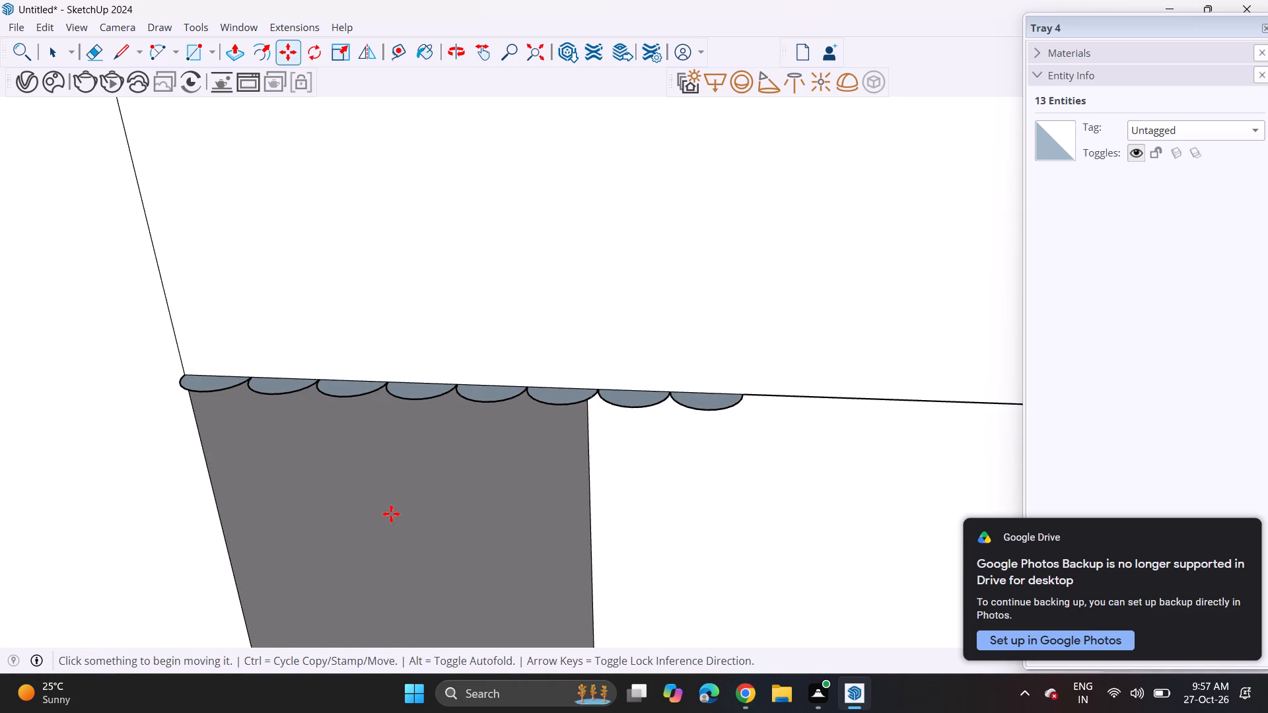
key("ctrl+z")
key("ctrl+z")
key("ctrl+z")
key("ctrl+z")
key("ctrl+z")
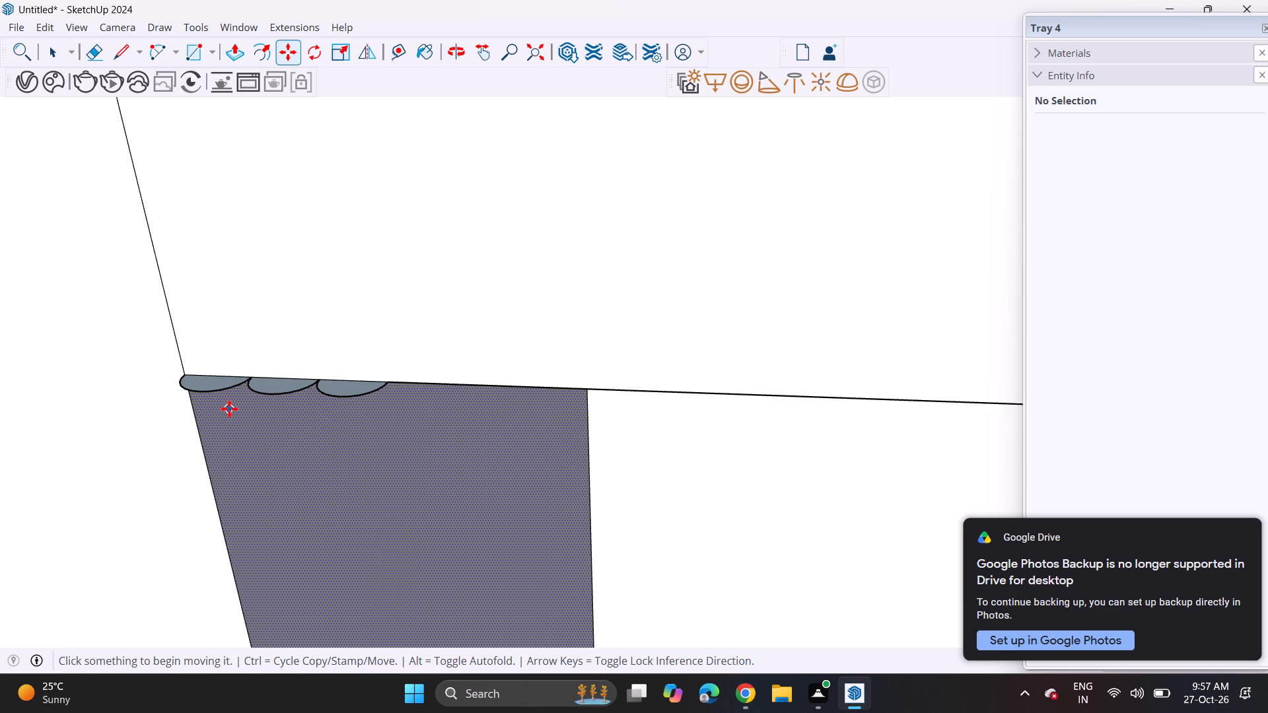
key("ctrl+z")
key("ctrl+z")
Set the original half-circle arc's segments to 30.
scroll(214, 397, "up", 15)
scroll(214, 397, "down", 1)
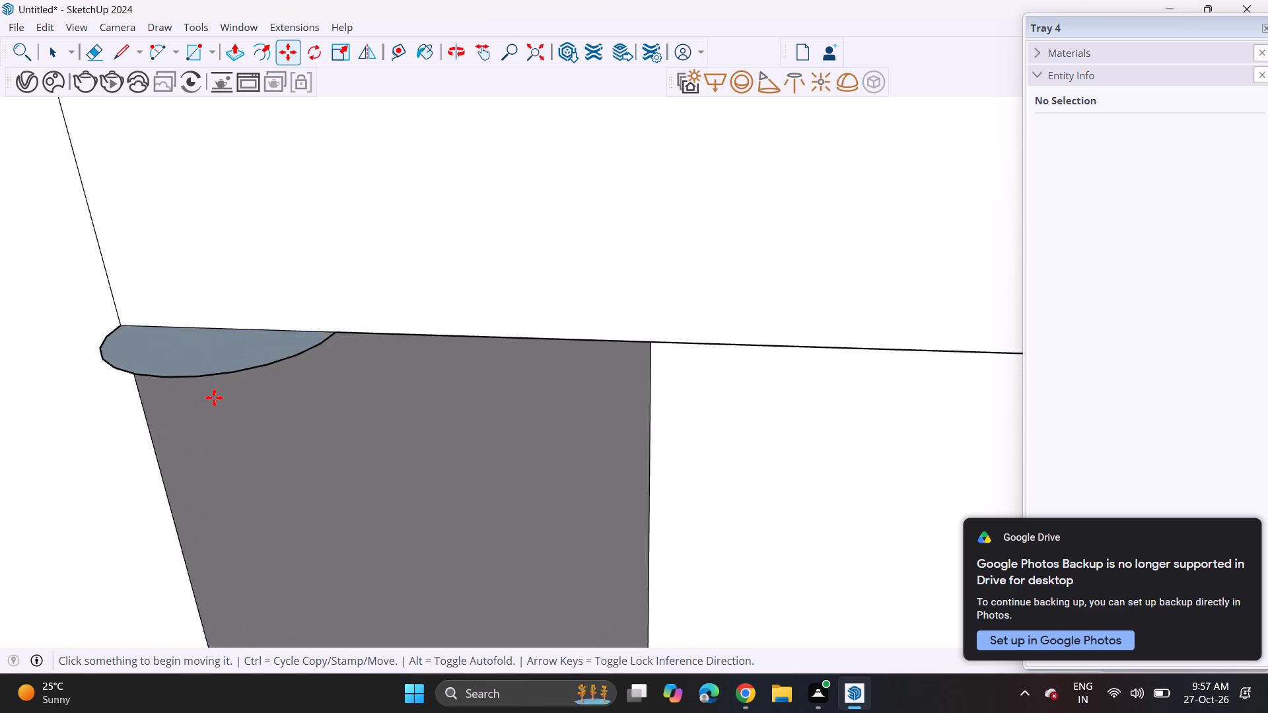
key("space")
left_click(209, 380)
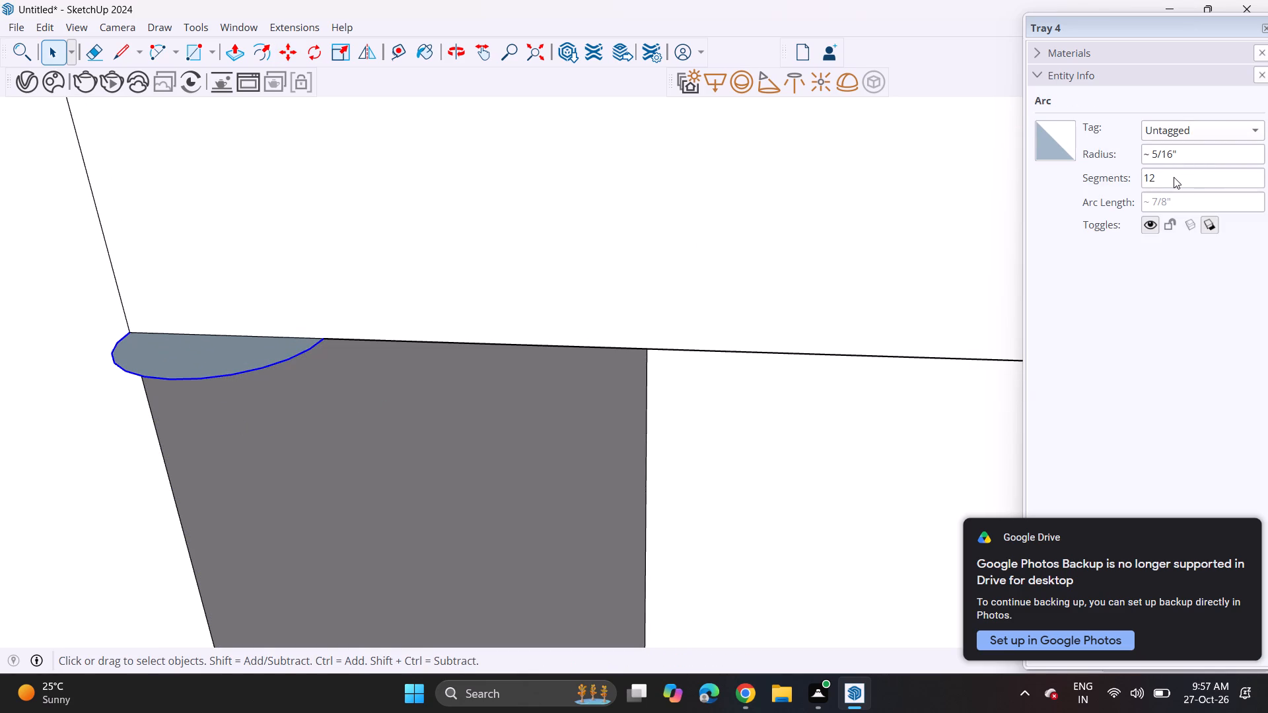
left_click(1174, 177)
key("BackSpace")
key("BackSpace")
key("BackSpace")
type("30")
key("Return")
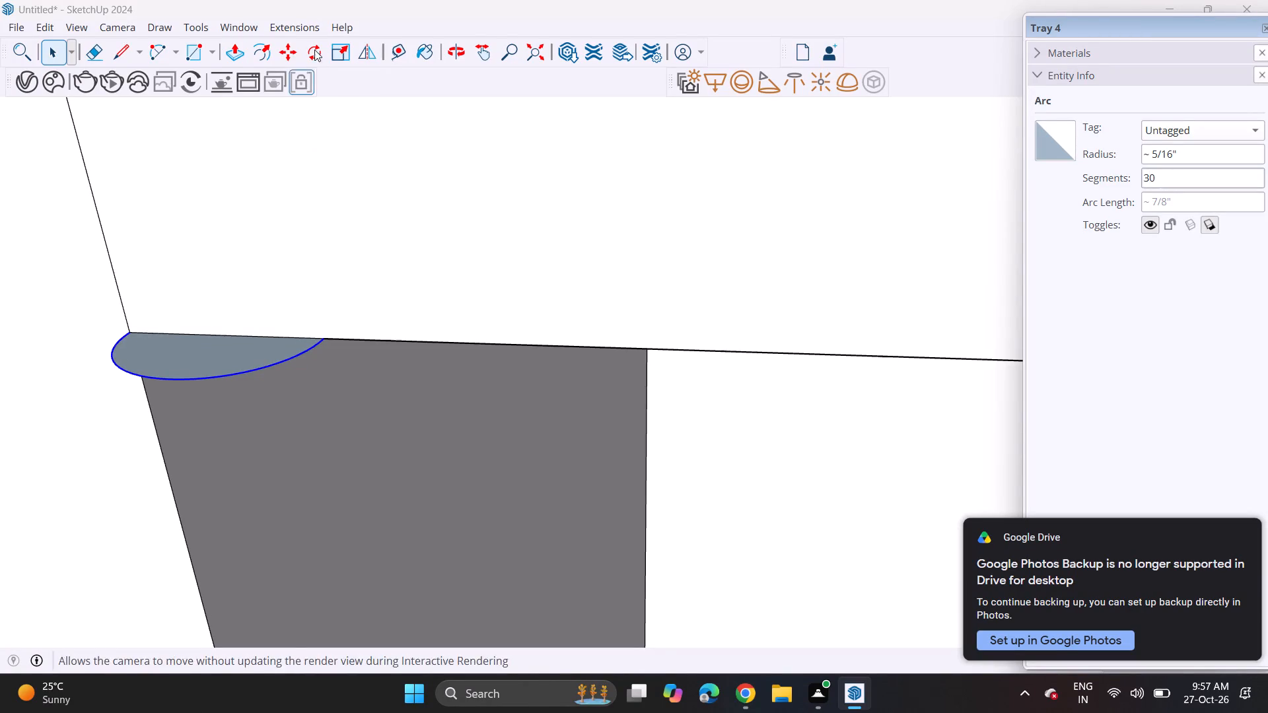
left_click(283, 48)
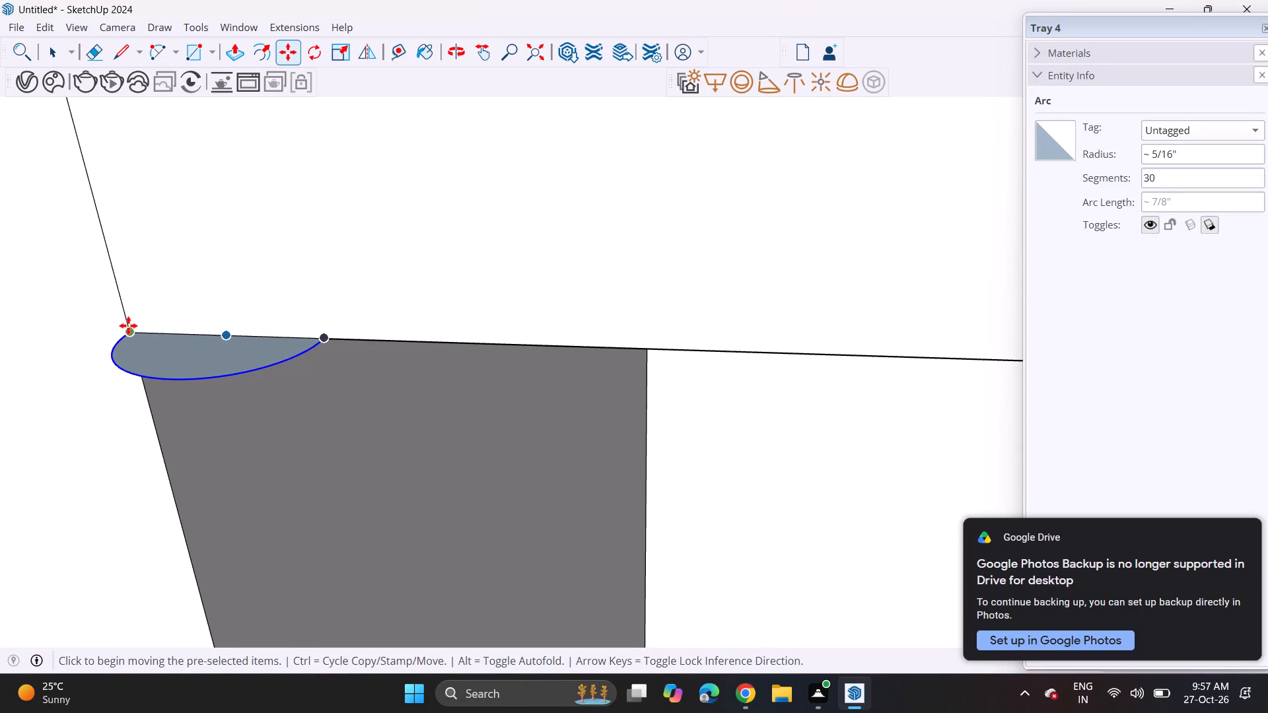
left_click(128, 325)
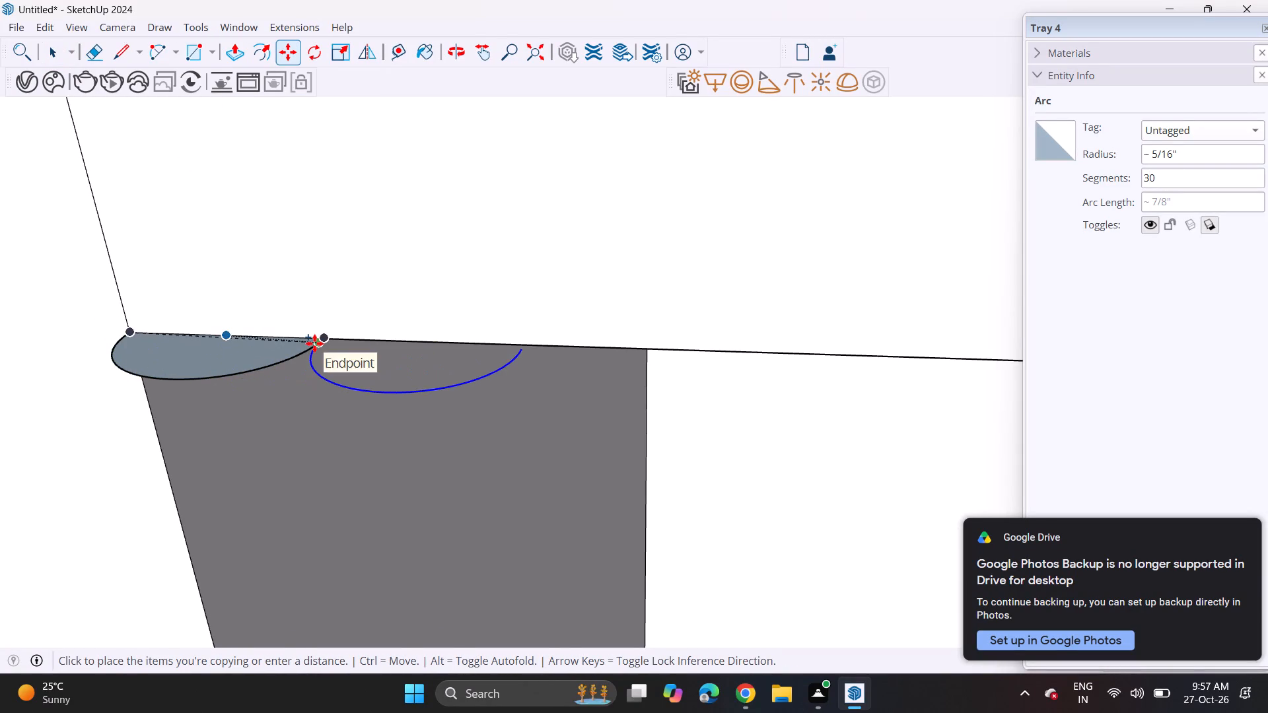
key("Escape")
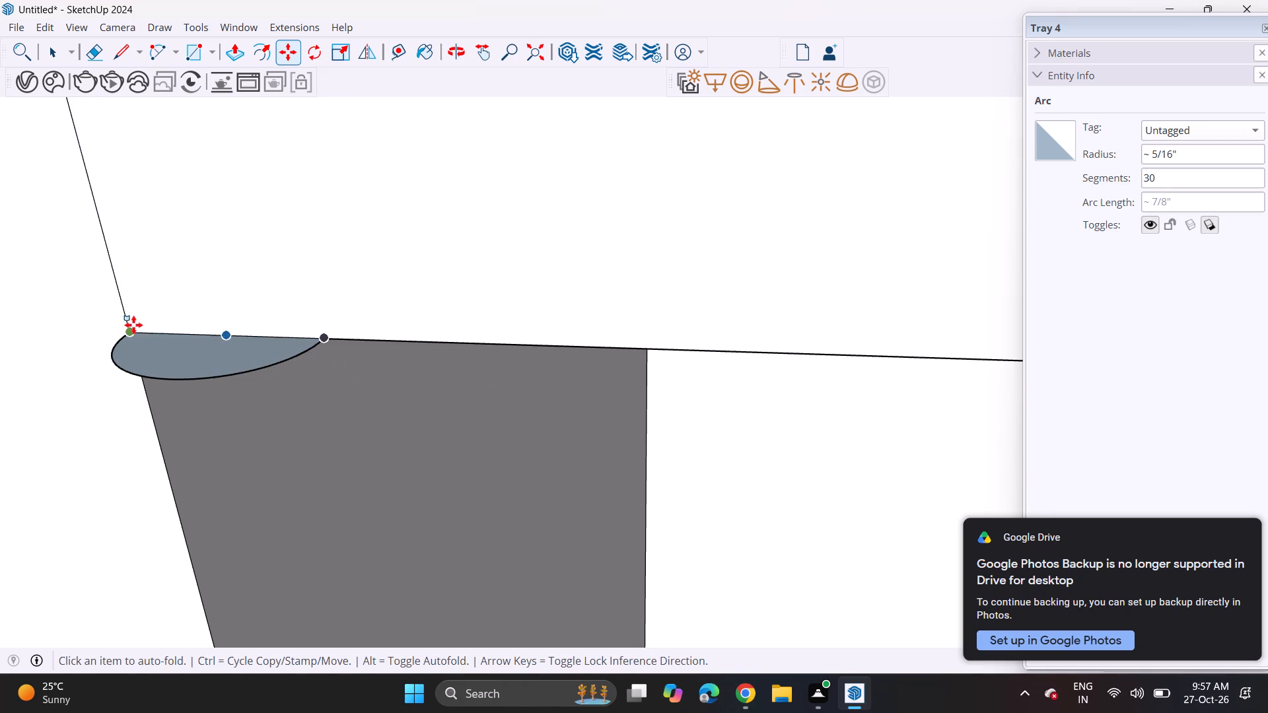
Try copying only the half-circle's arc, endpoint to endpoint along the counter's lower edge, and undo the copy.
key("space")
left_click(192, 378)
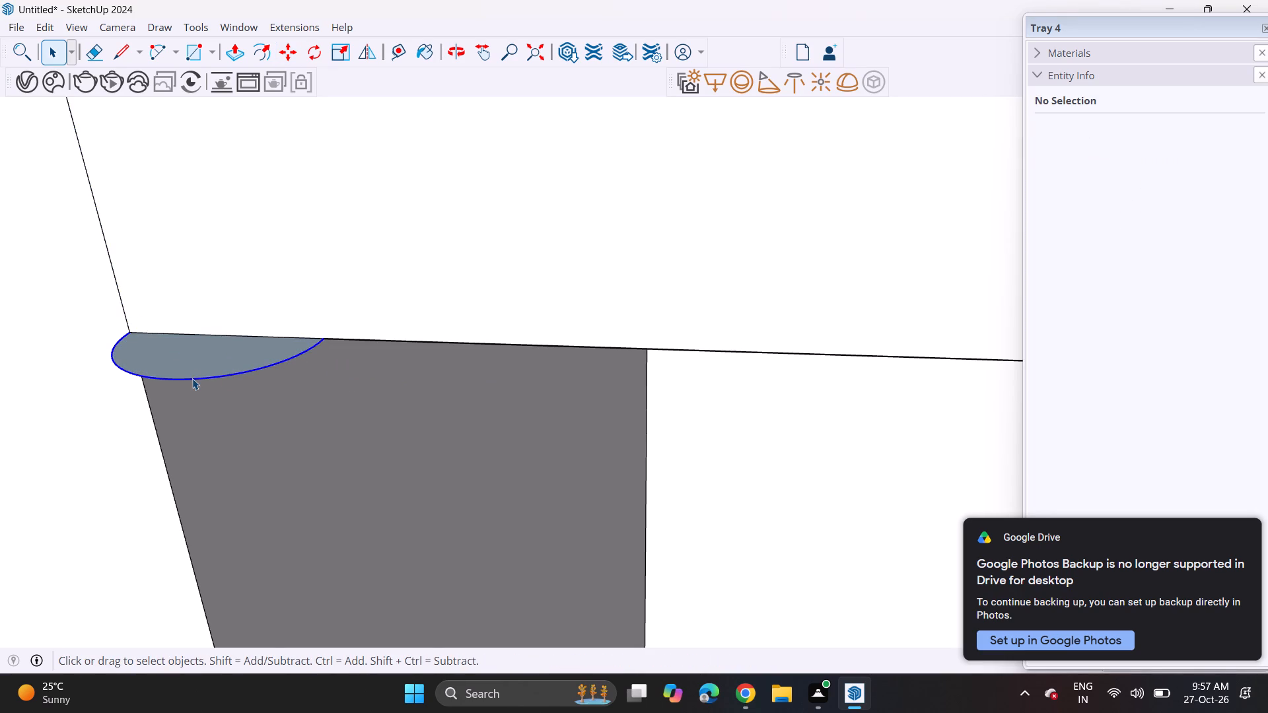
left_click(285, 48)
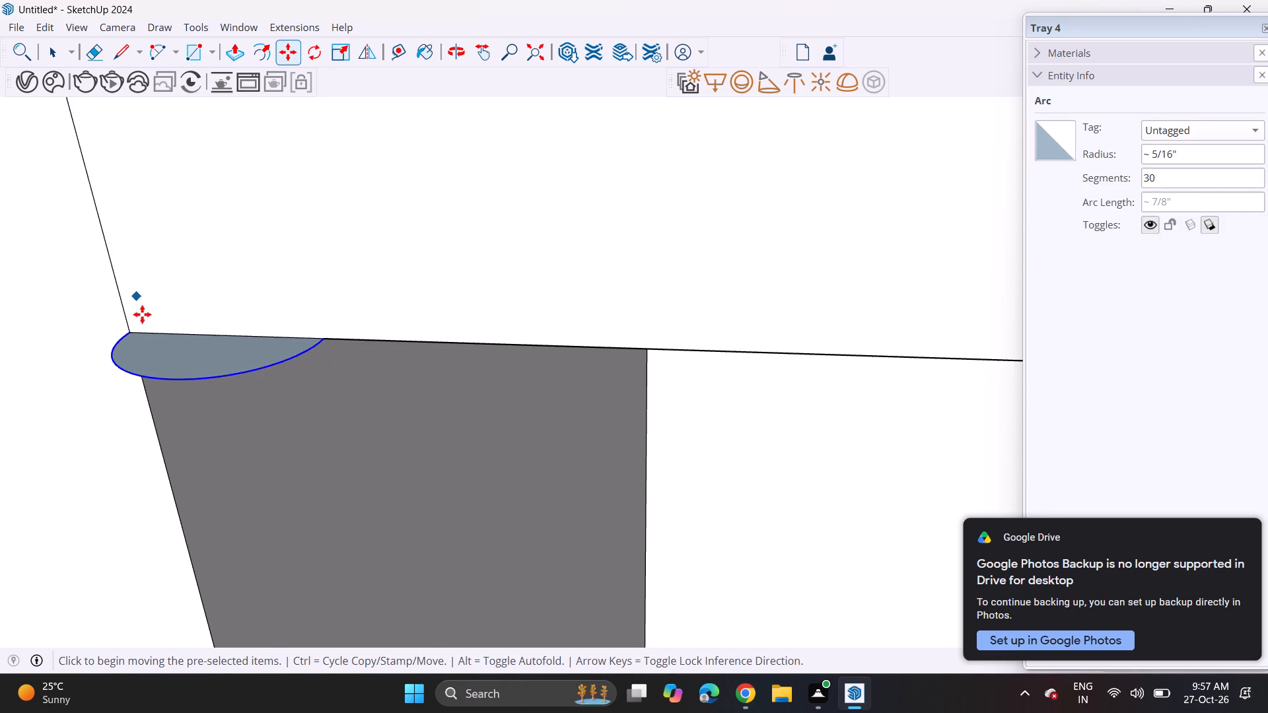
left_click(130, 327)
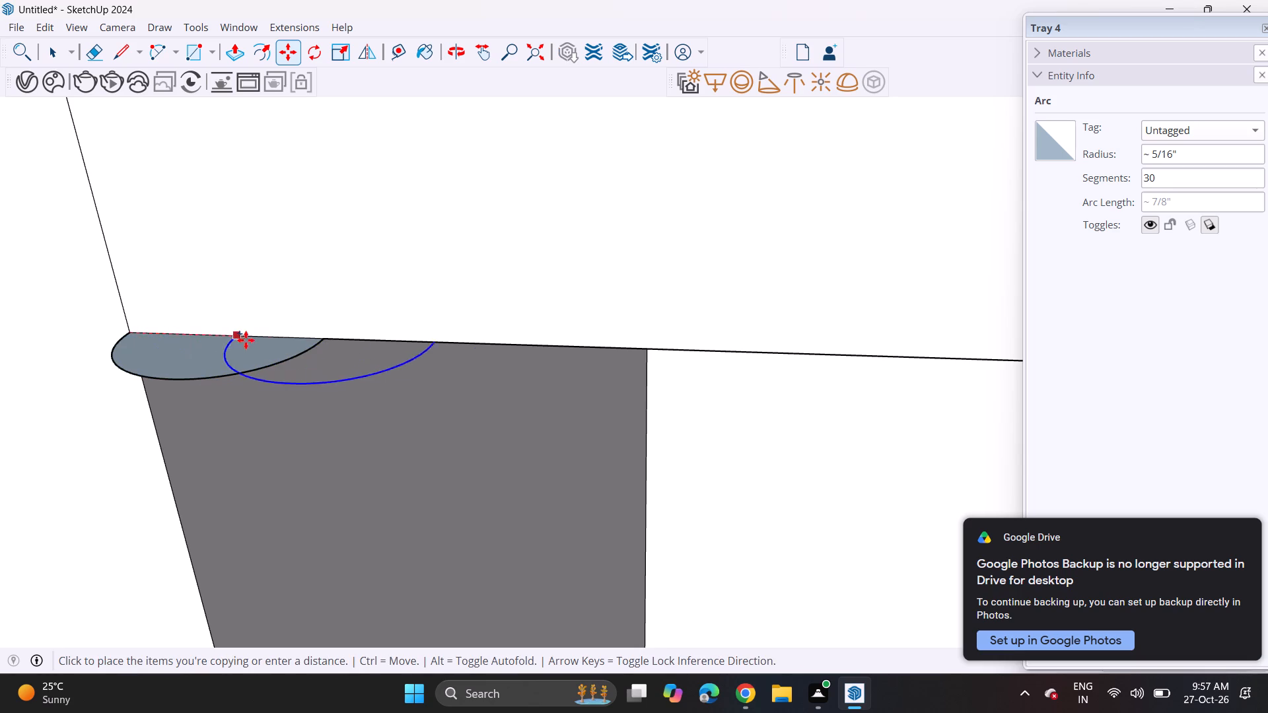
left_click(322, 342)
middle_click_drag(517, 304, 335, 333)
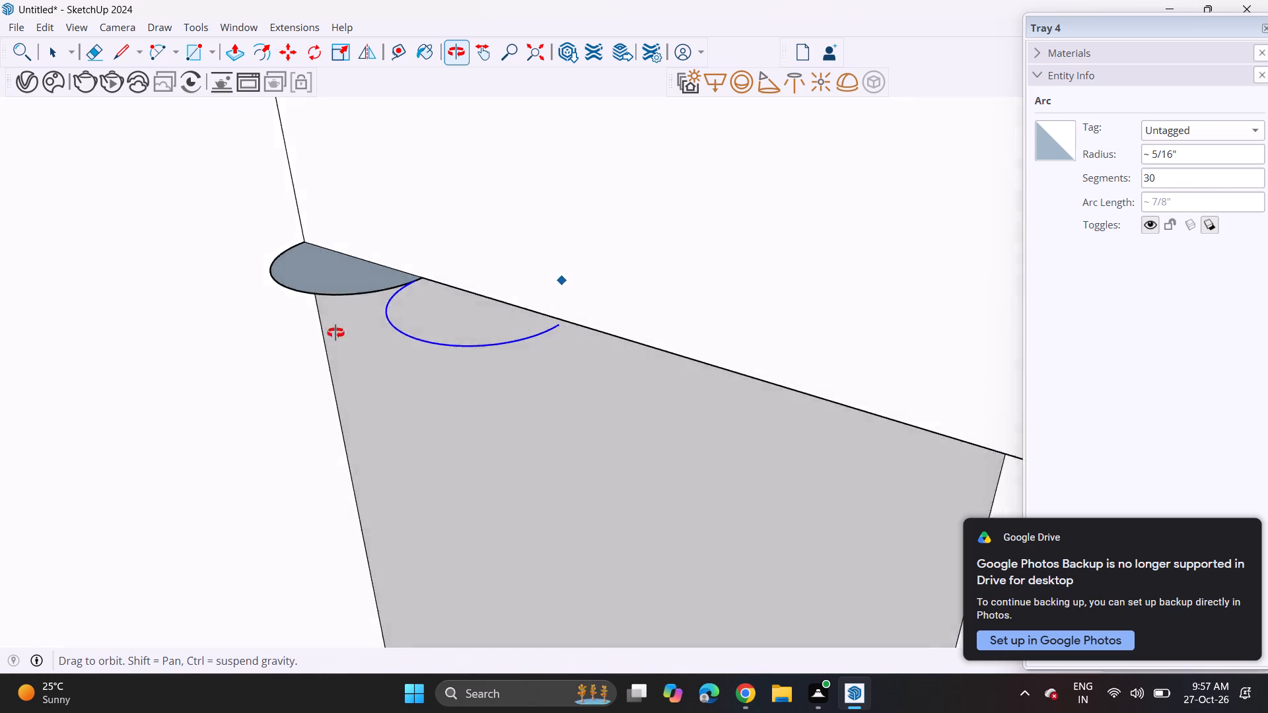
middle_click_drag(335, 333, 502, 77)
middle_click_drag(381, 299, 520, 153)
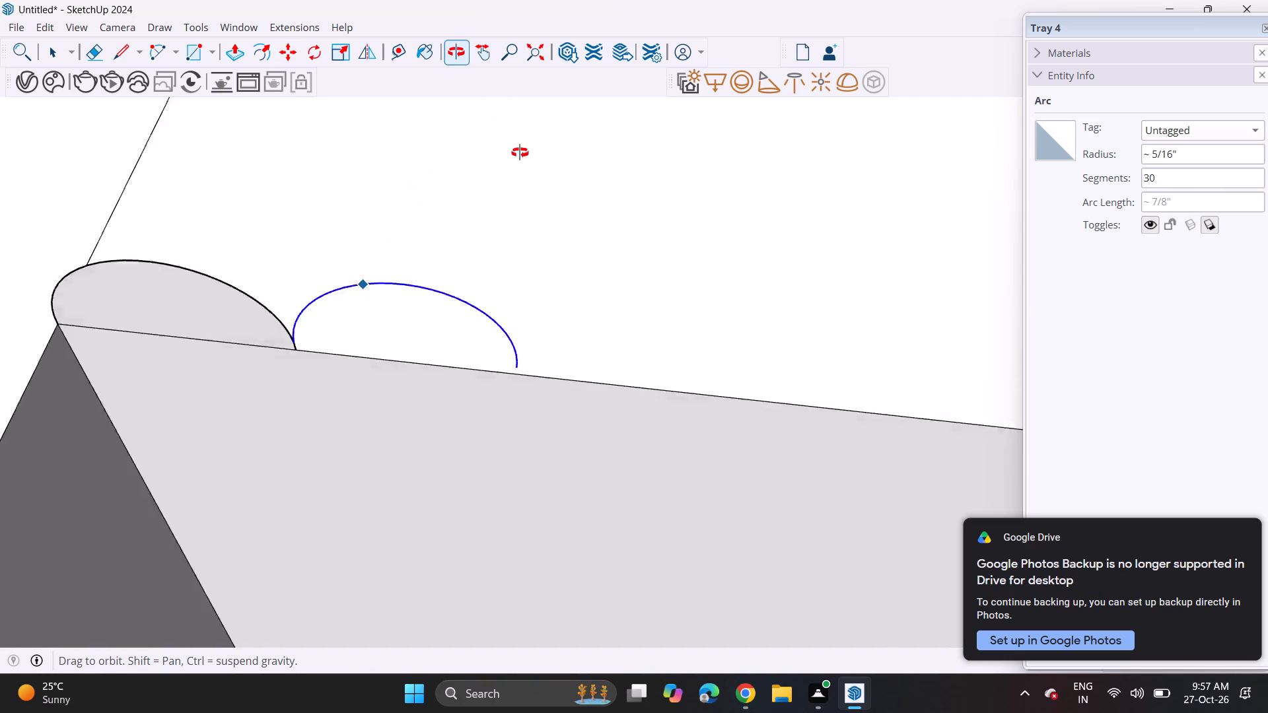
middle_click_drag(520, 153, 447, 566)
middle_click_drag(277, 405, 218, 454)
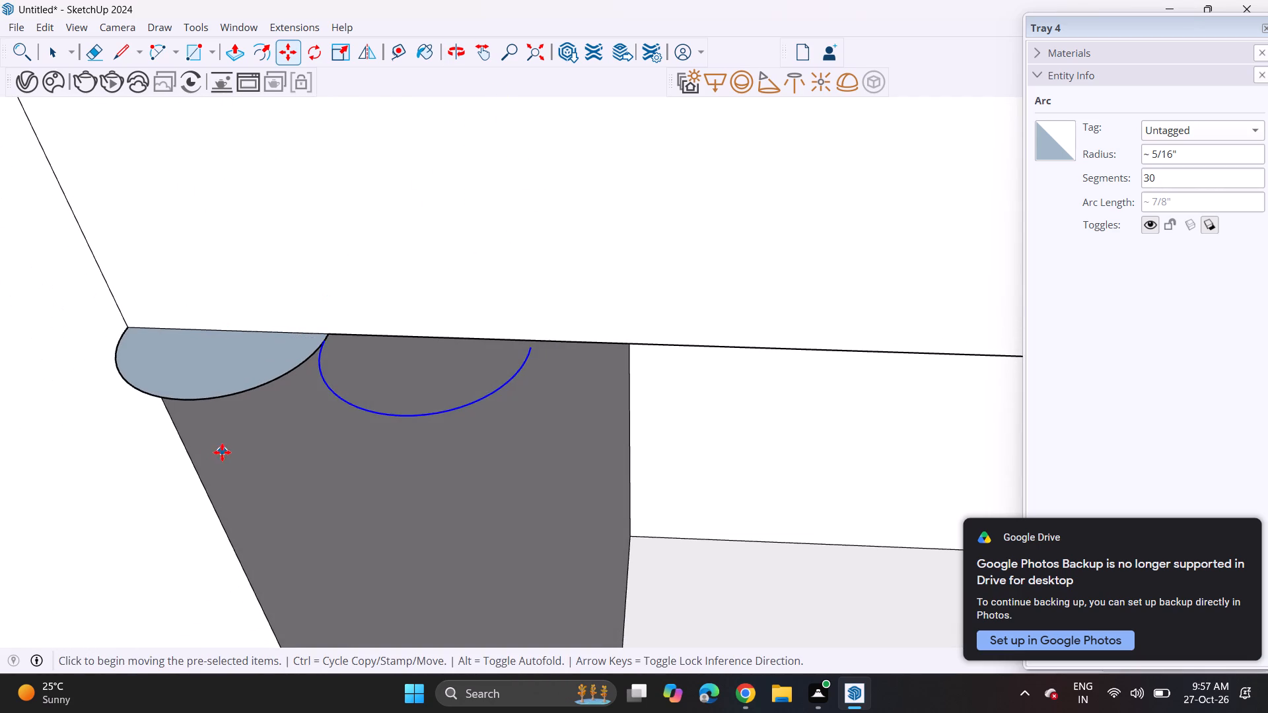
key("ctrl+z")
Copy the half-circle face together with its bounding edges three times, end to end along the counter's lower edge.
scroll(287, 387, "down", 4)
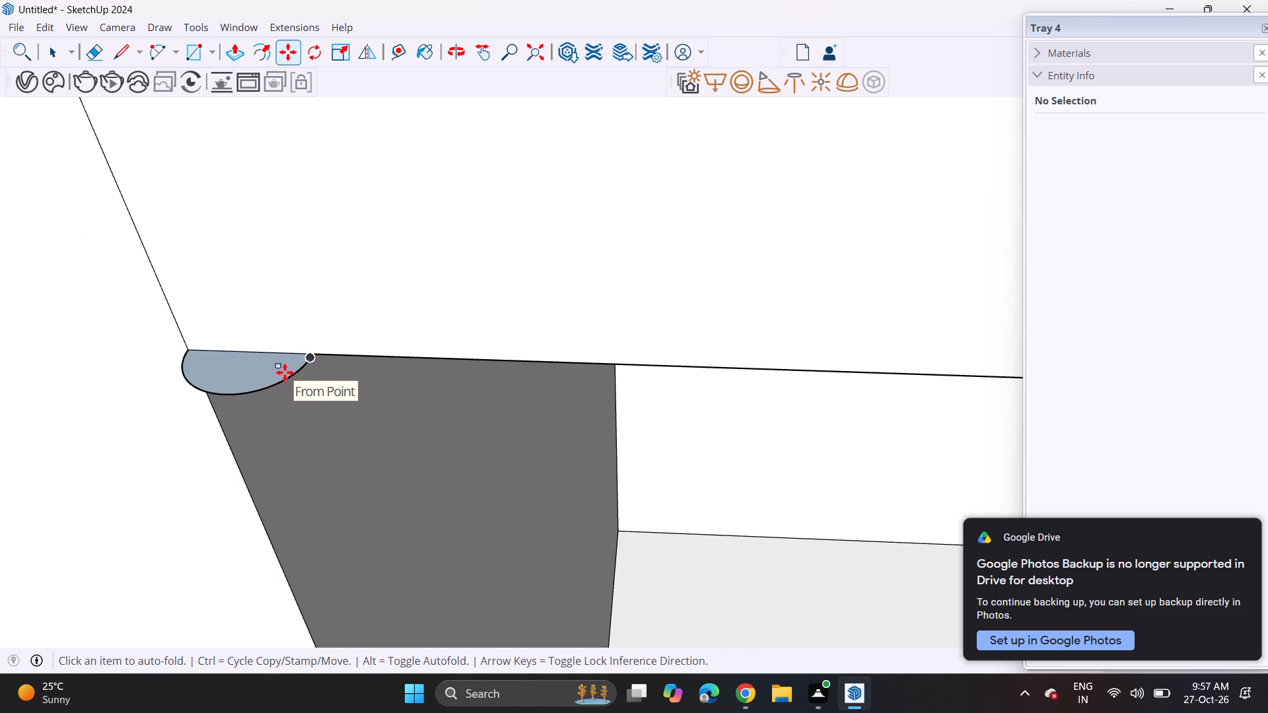
key("space")
double_click(278, 374)
scroll(285, 373, "up", 5)
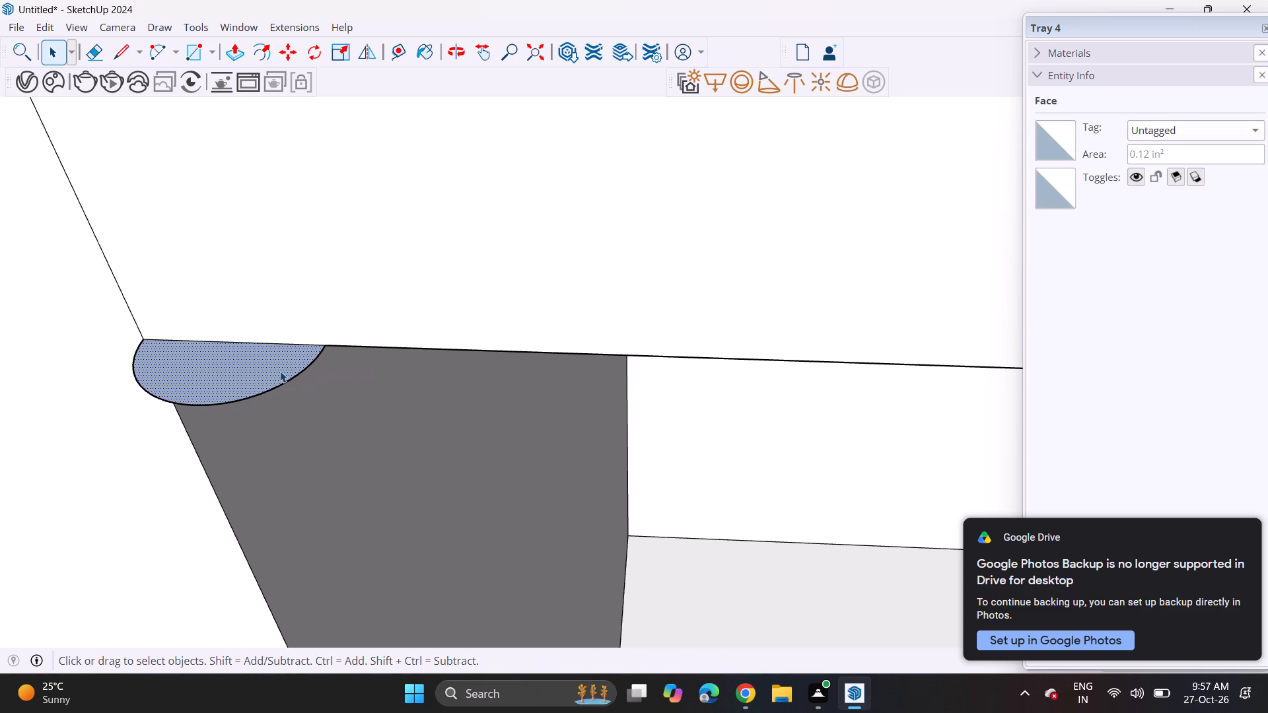
double_click(280, 371)
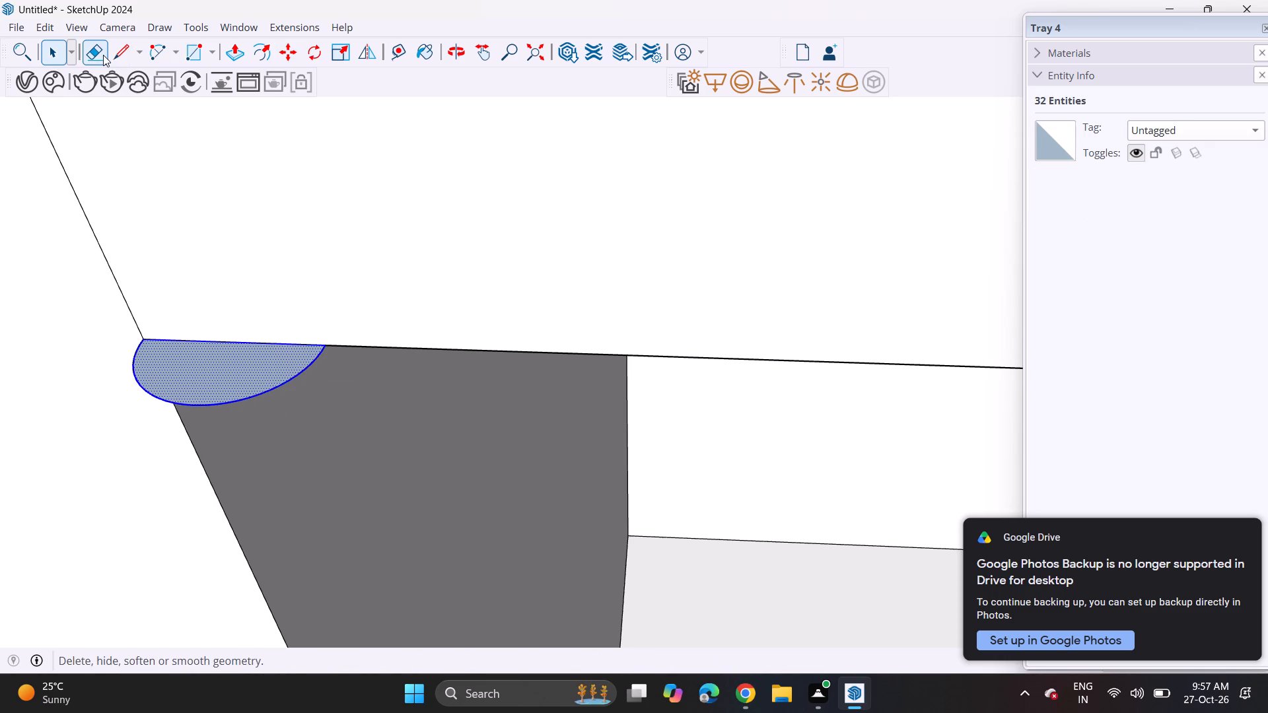
left_click(292, 47)
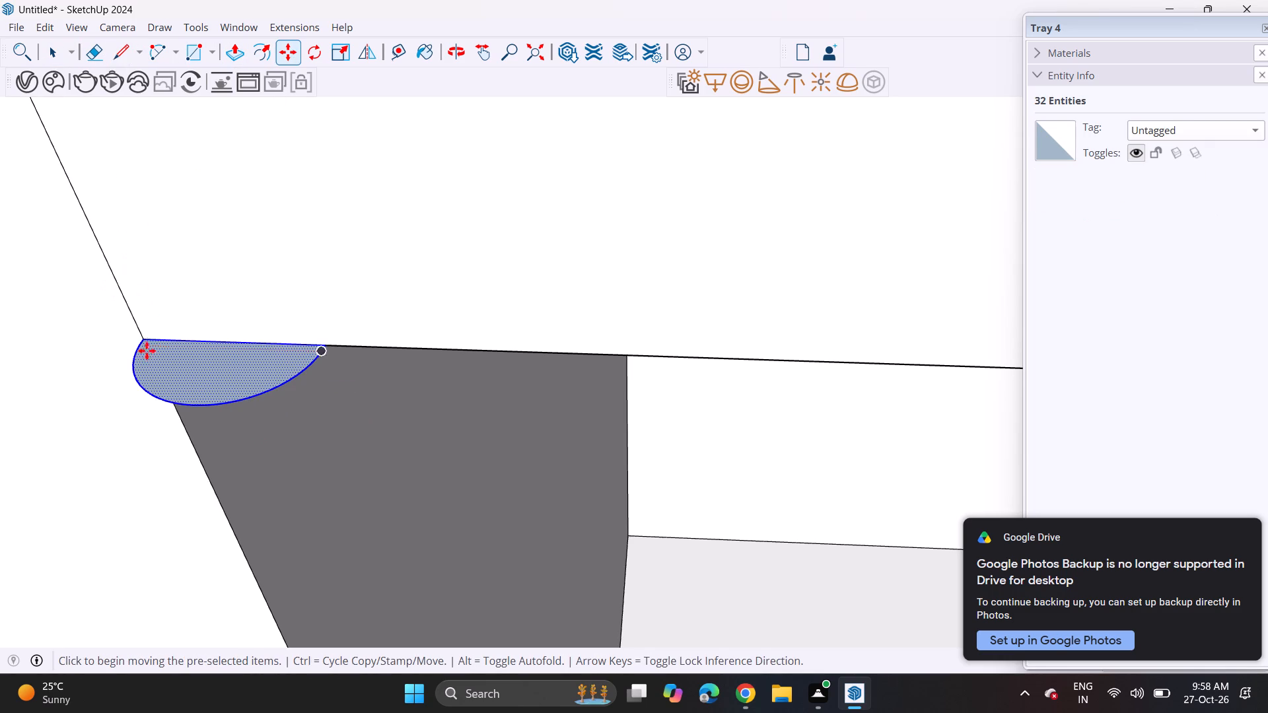
left_click(148, 335)
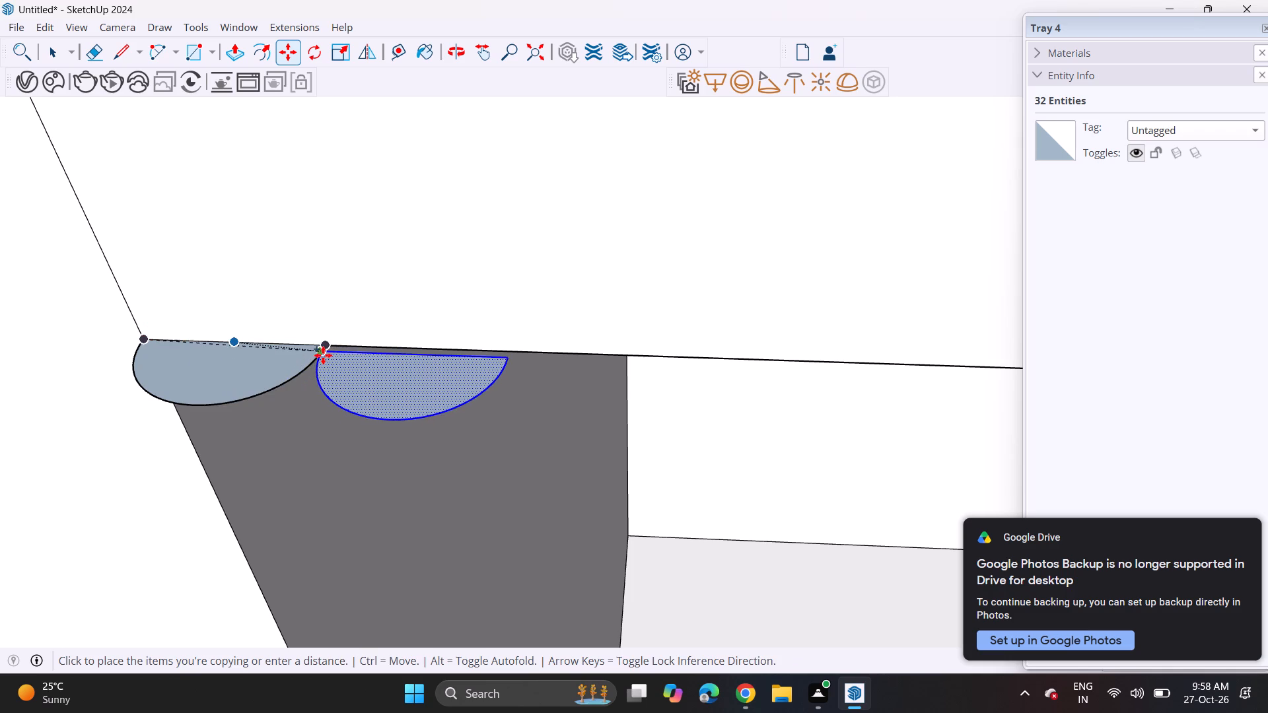
left_click(328, 345)
left_click(326, 346)
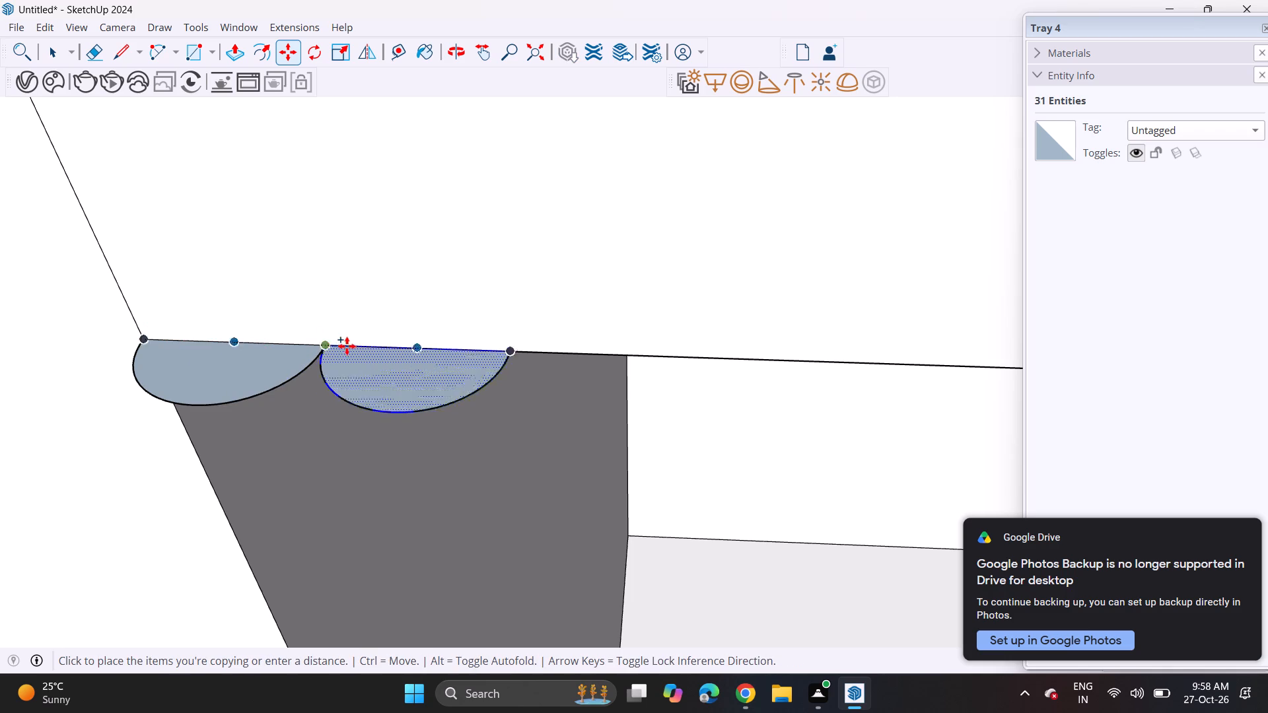
left_click(512, 352)
left_click(511, 349, "ctrl")
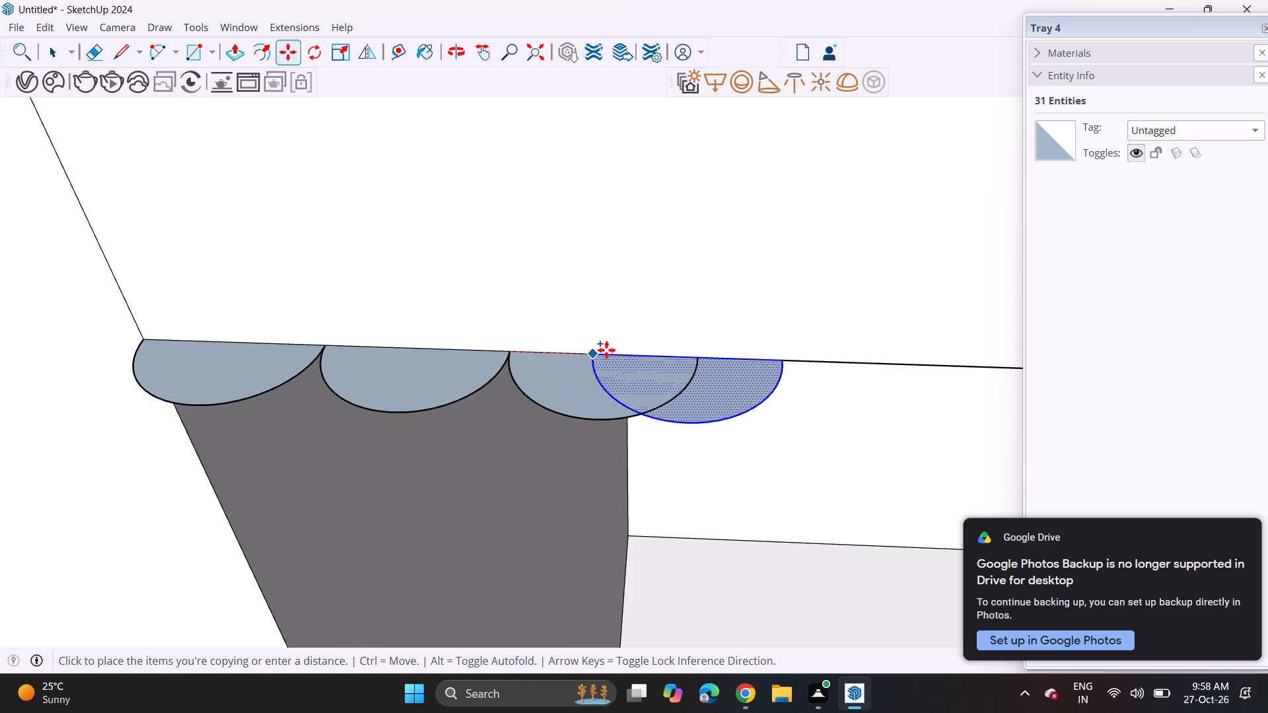
left_click(697, 352)
Add another three copies of the half-circle face end to end along the counter's lower edge.
left_click(695, 358)
middle_click_drag(733, 359, 157, 352)
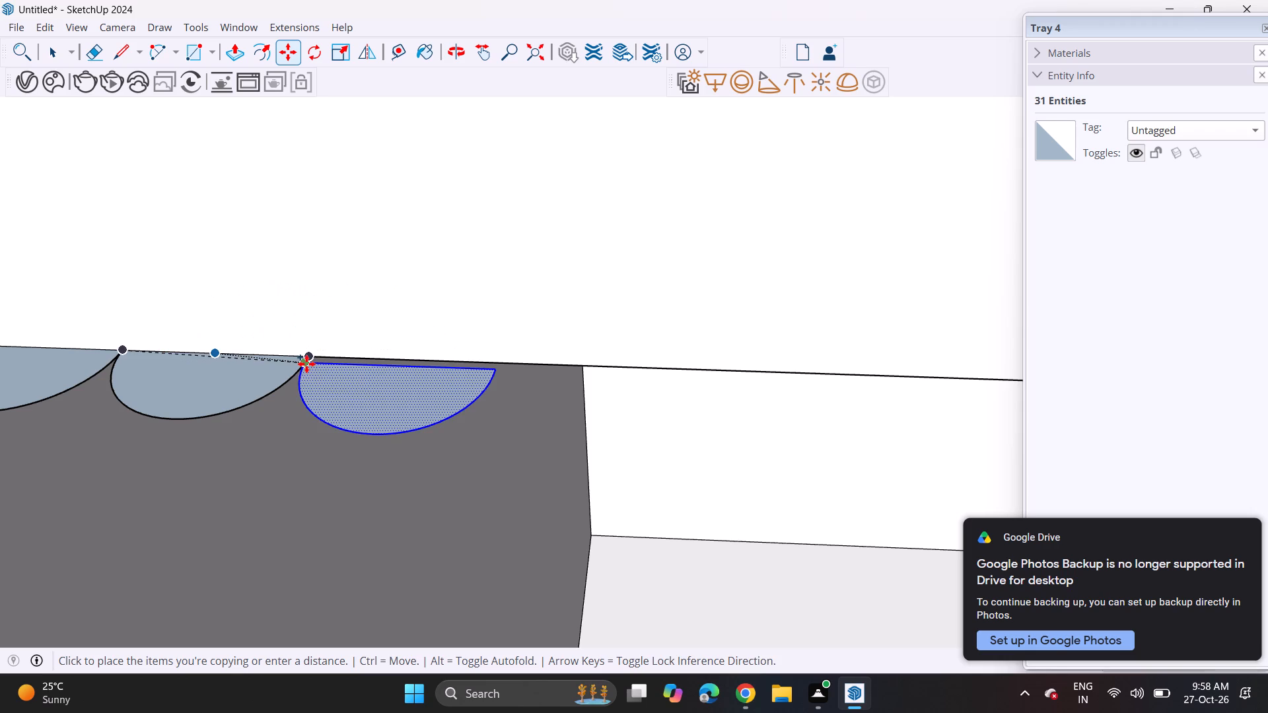
left_click(310, 354)
left_click(310, 360)
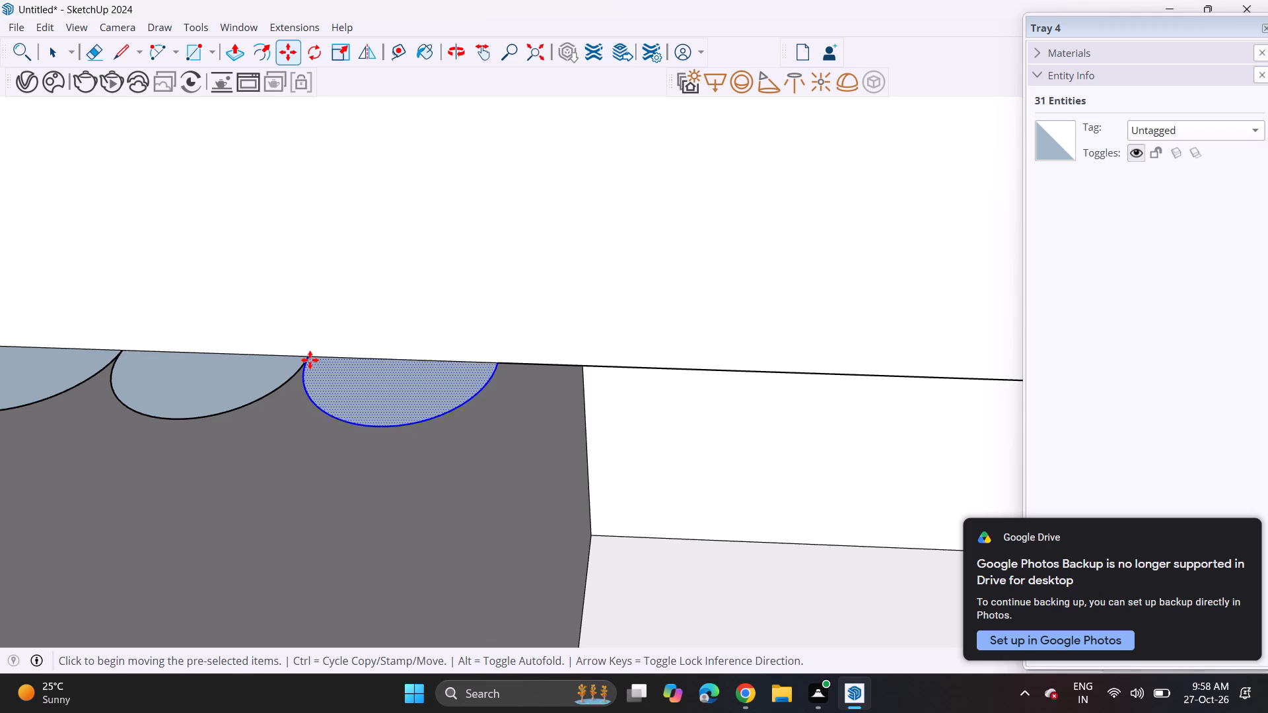
left_click(504, 362)
left_click(493, 363, "ctrl")
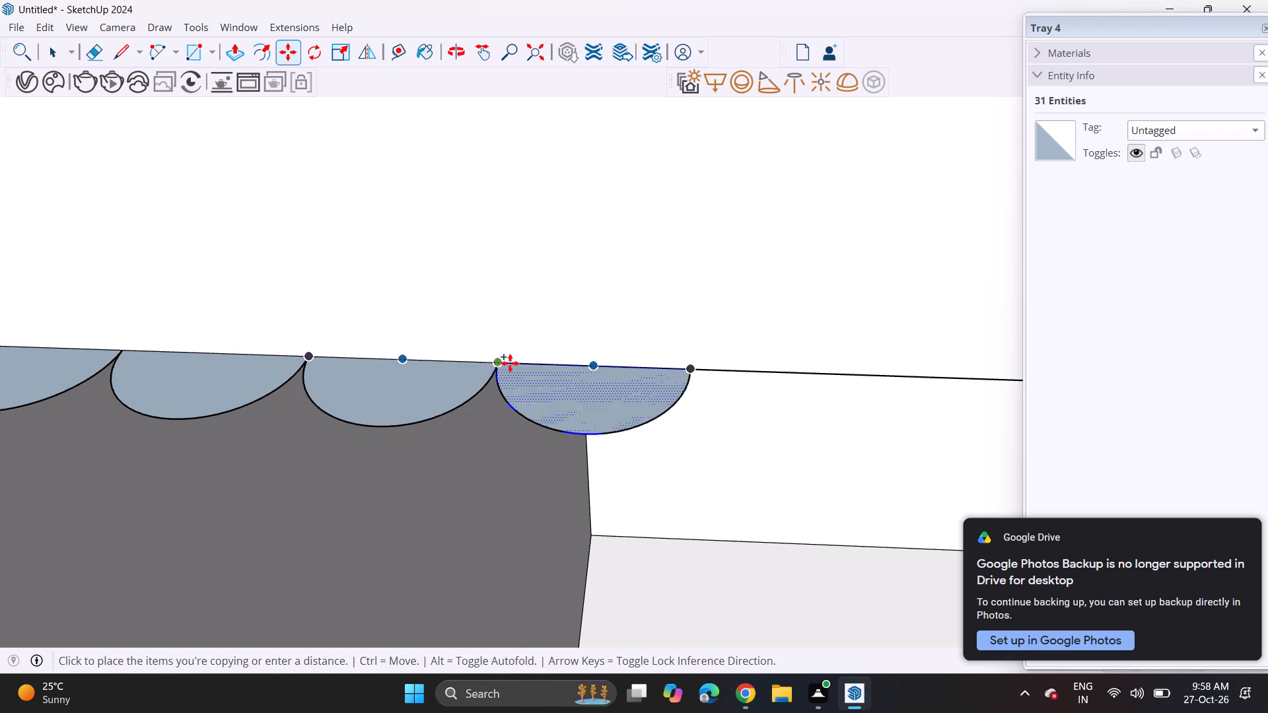
left_click(695, 372)
Extend the scalloped row with three more half-circle face copies, each starting at the previous one's far endpoint.
scroll(697, 375, "up", 1)
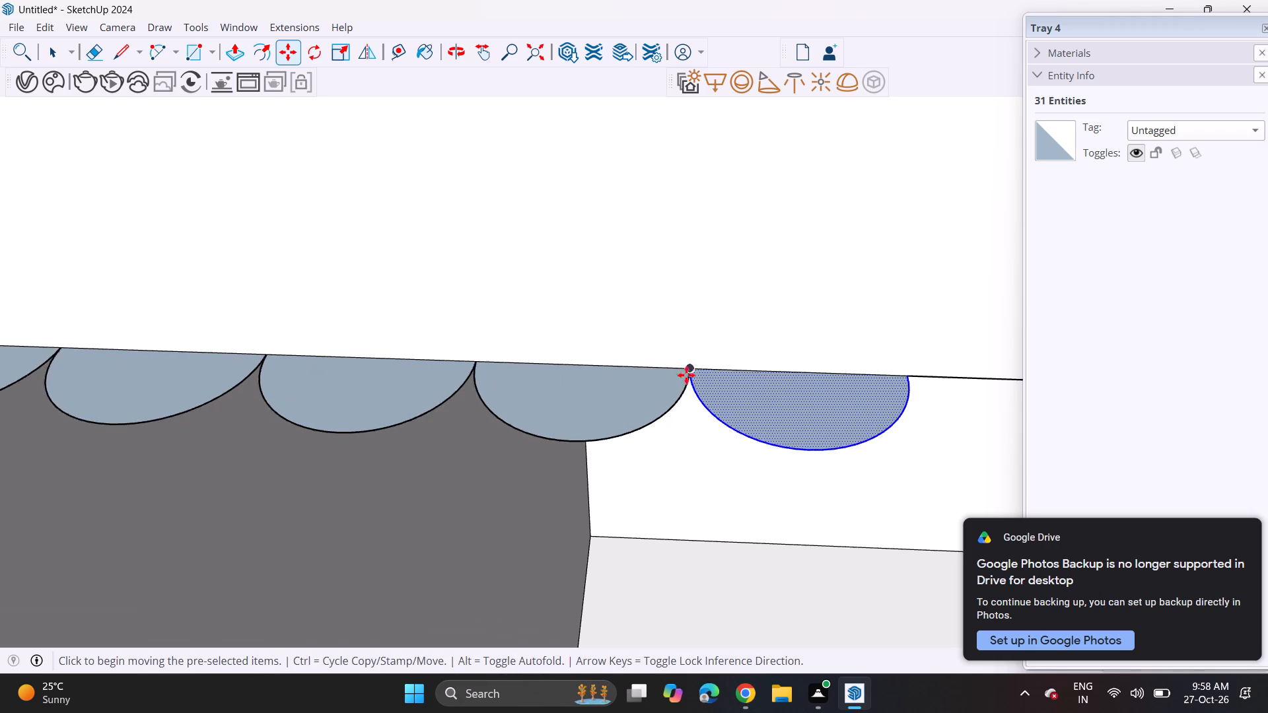
middle_click_drag(484, 375, 0, 374, "shift")
scroll(0, 374, "down", 1, "shift")
left_click(194, 362)
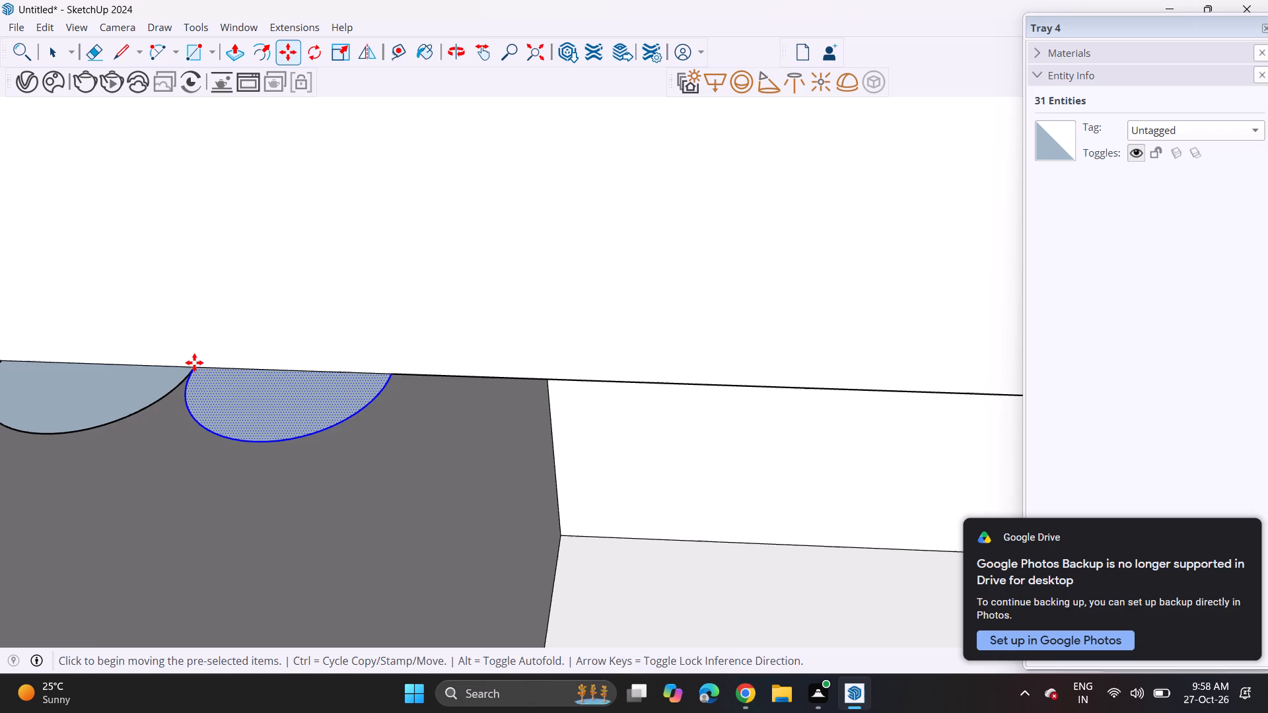
left_click(393, 372)
left_click(395, 373)
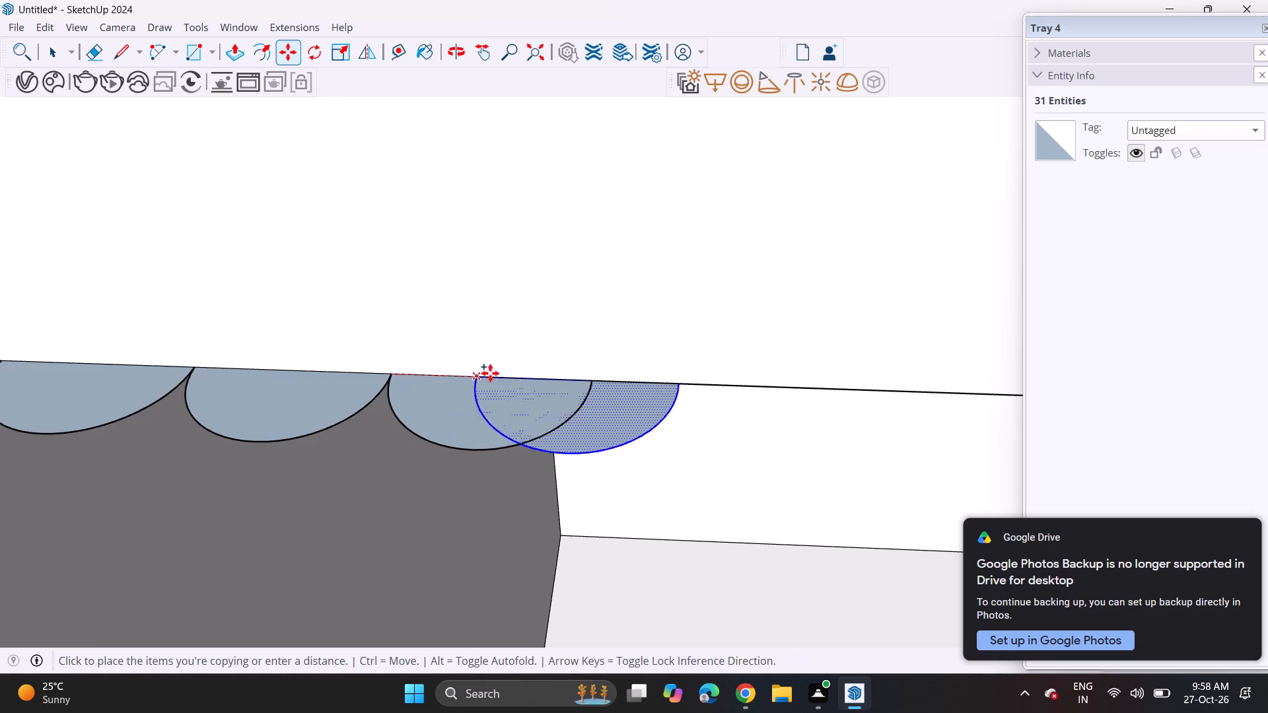
left_click(599, 375)
left_click(594, 379)
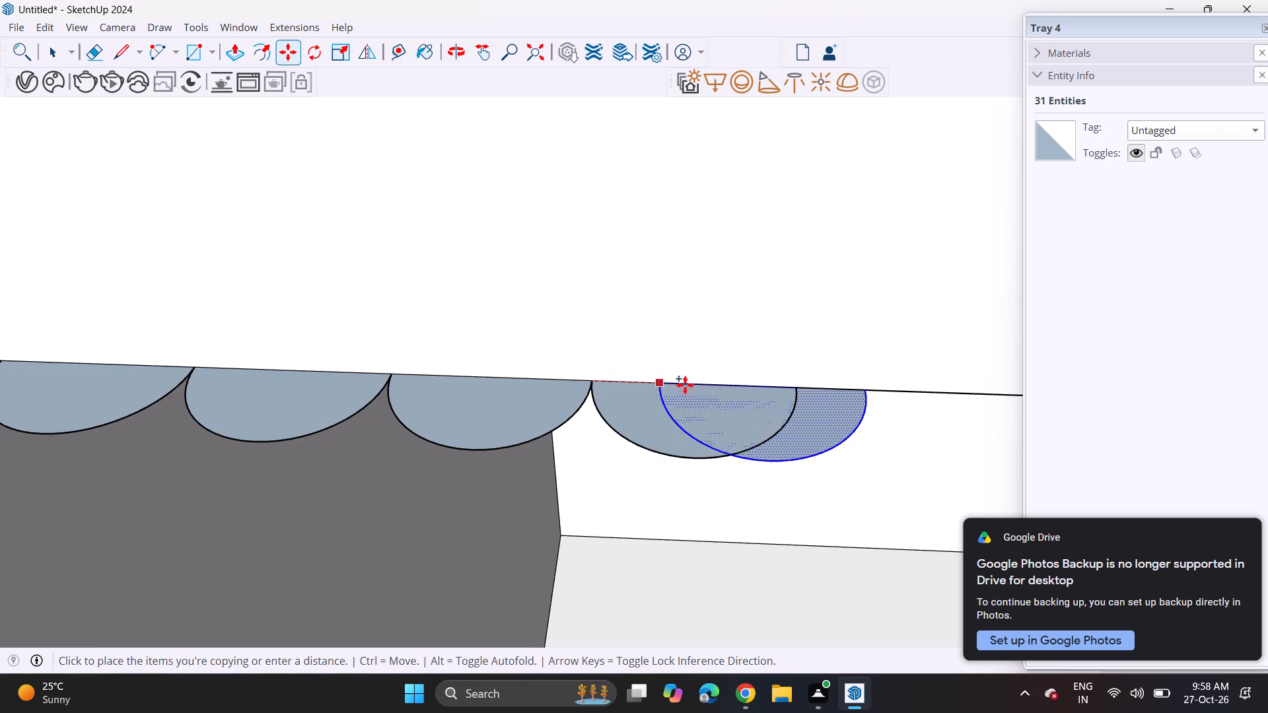
left_click(804, 386)
Add another five half-circle face copies endpoint to endpoint at the end of the row on the counter's lower edge.
scroll(762, 390, "up", 1)
middle_click_drag(750, 386, 115, 382)
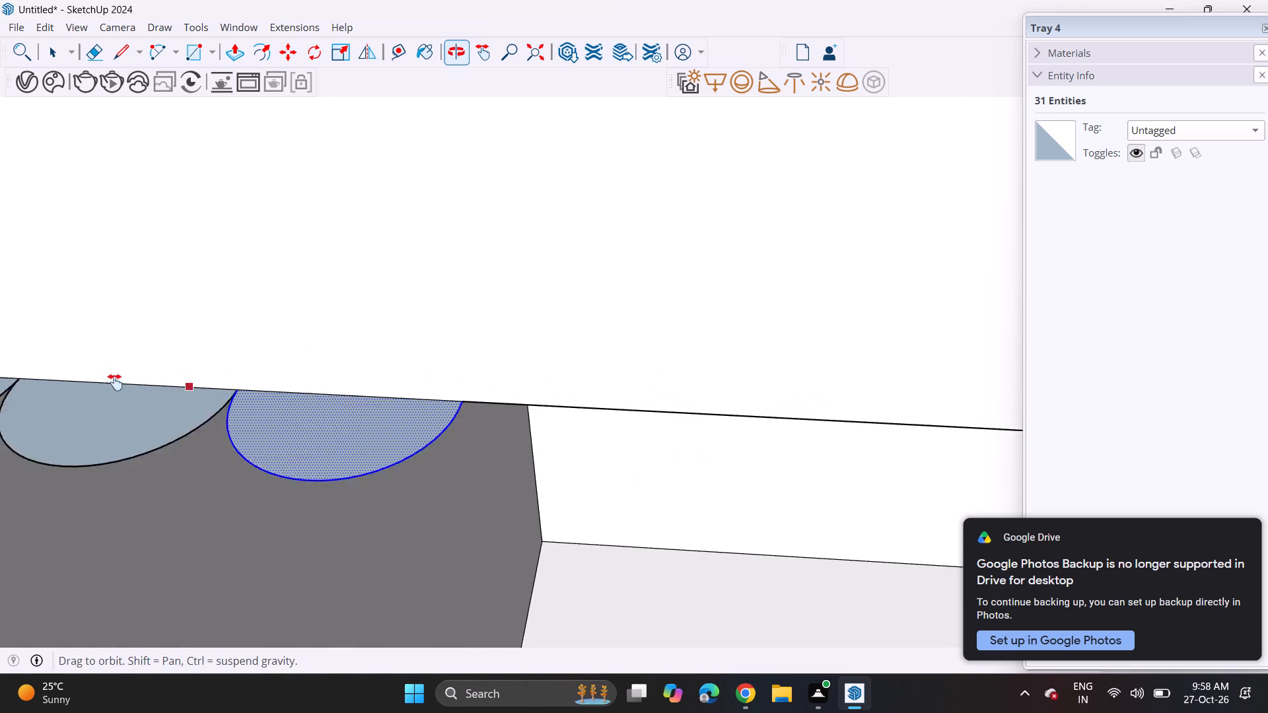
middle_click_drag(115, 382, 38, 382)
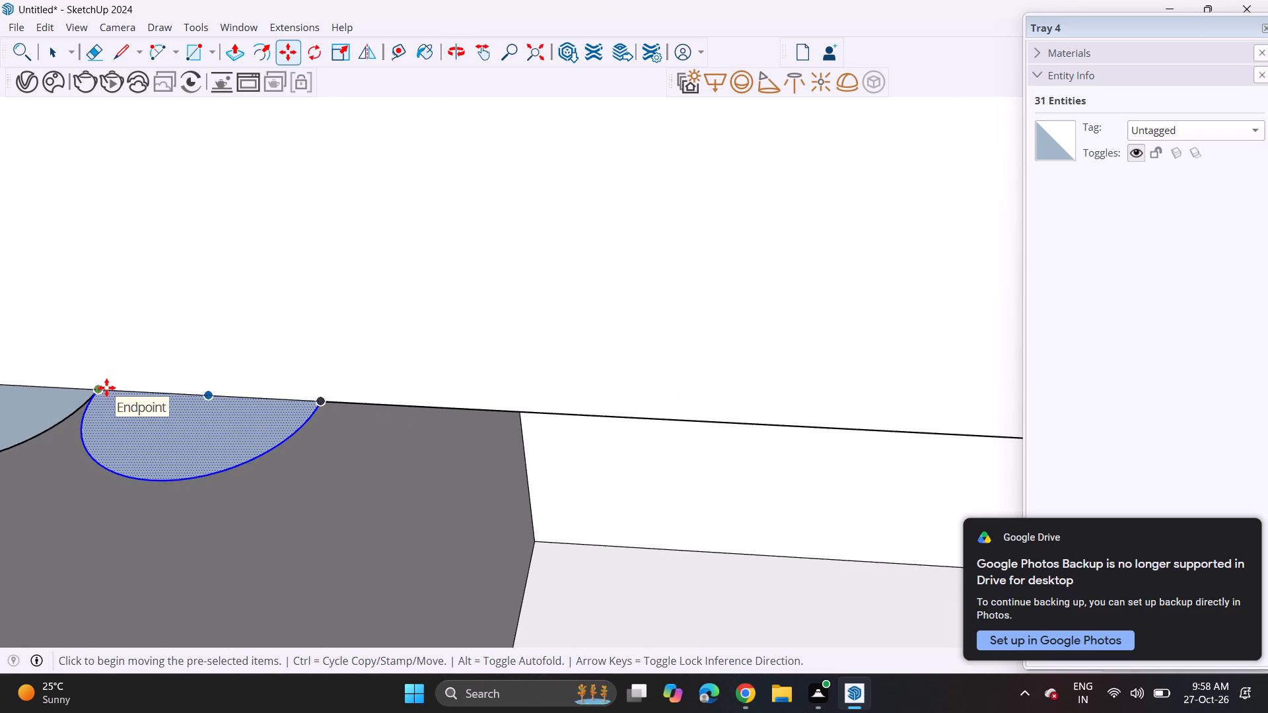
left_click(106, 388)
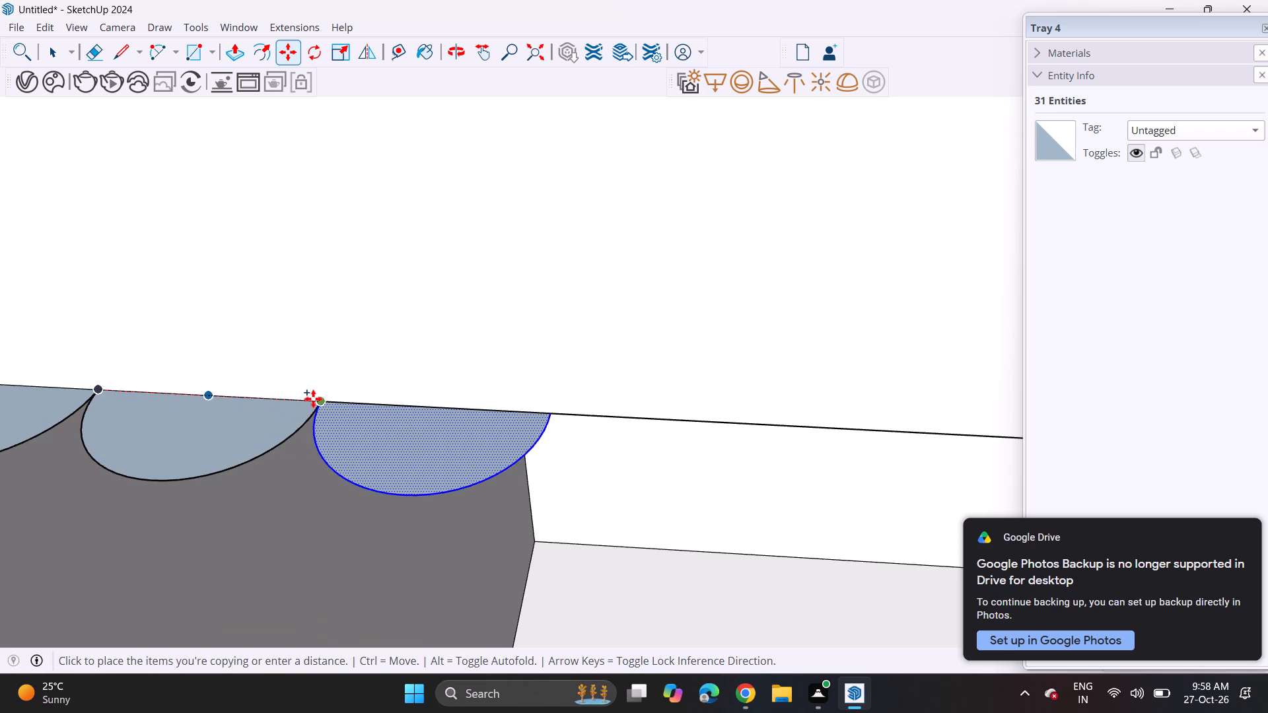
left_click(313, 399)
left_click(324, 401)
left_click(554, 412)
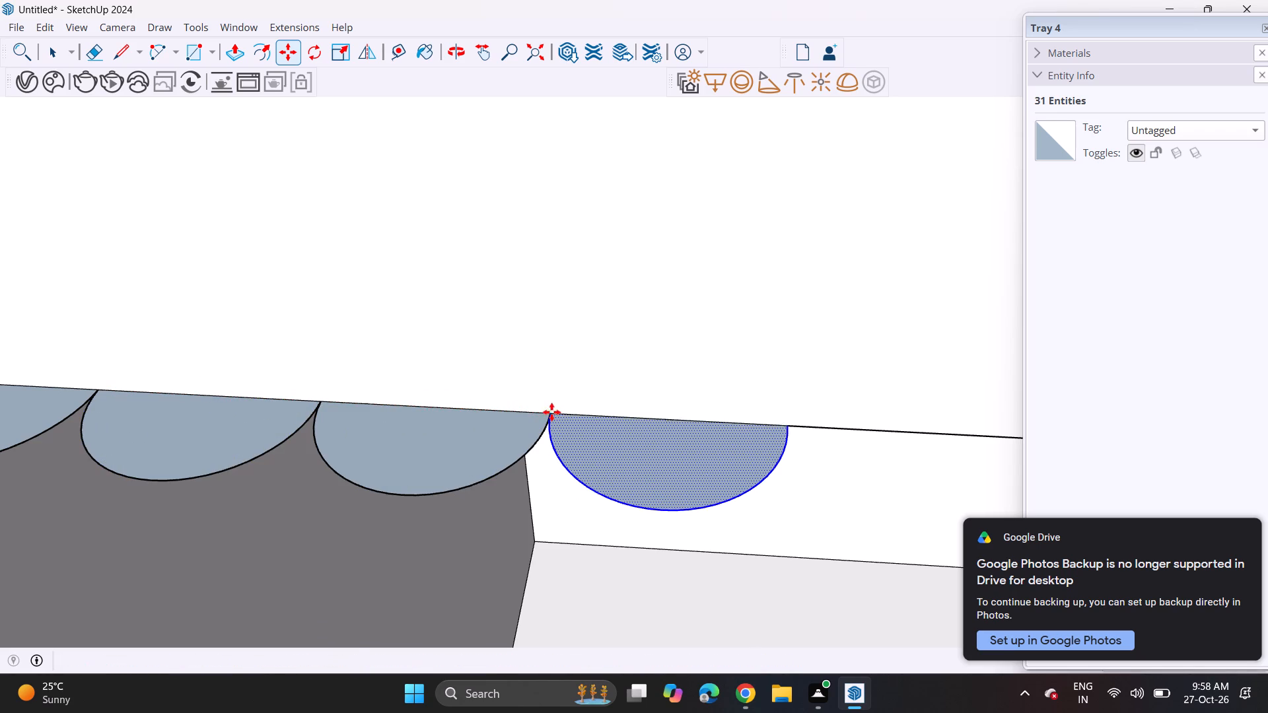
middle_click_drag(539, 414, 14, 404, "shift")
left_click(24, 405)
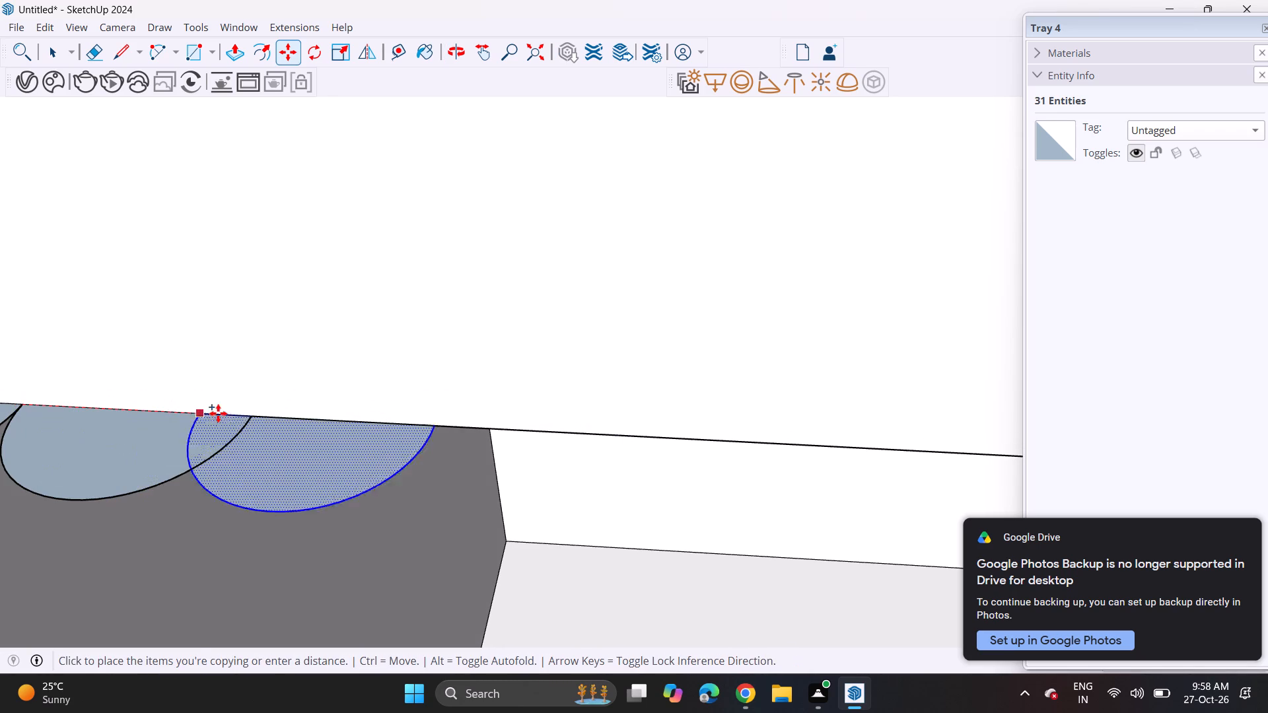
left_click(252, 413)
left_click(252, 416)
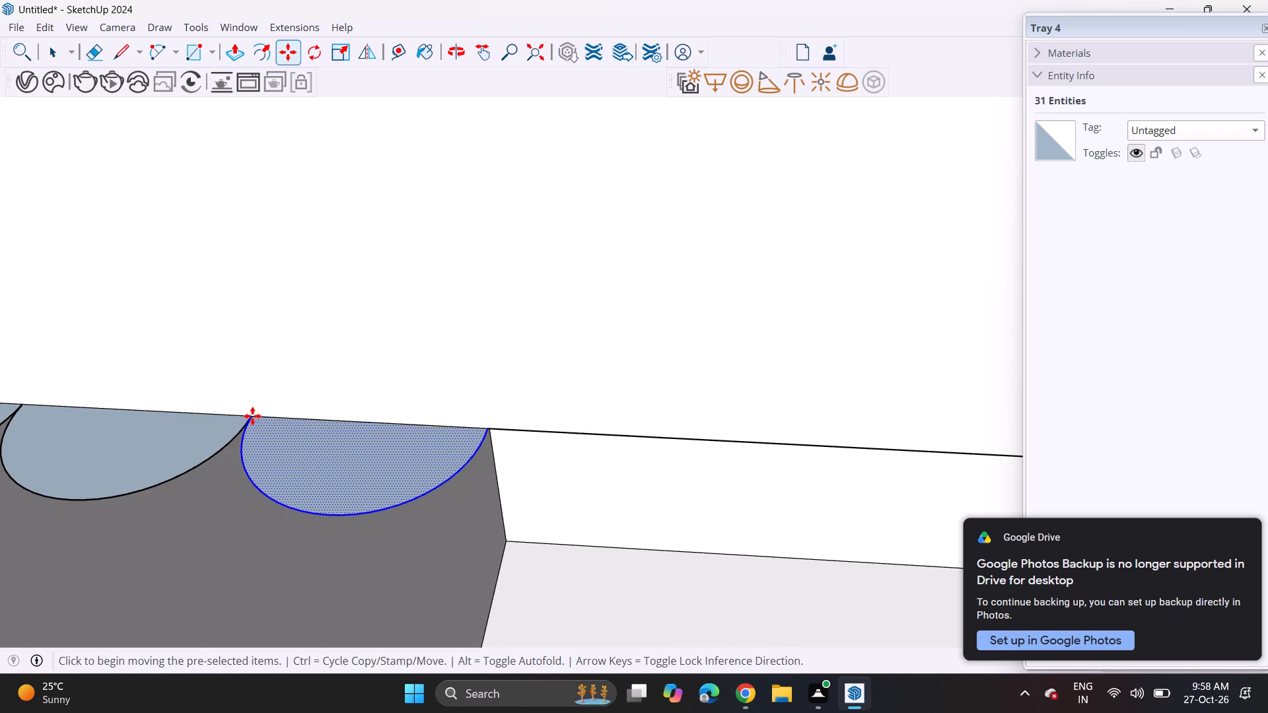
left_click(487, 426)
left_click(485, 426)
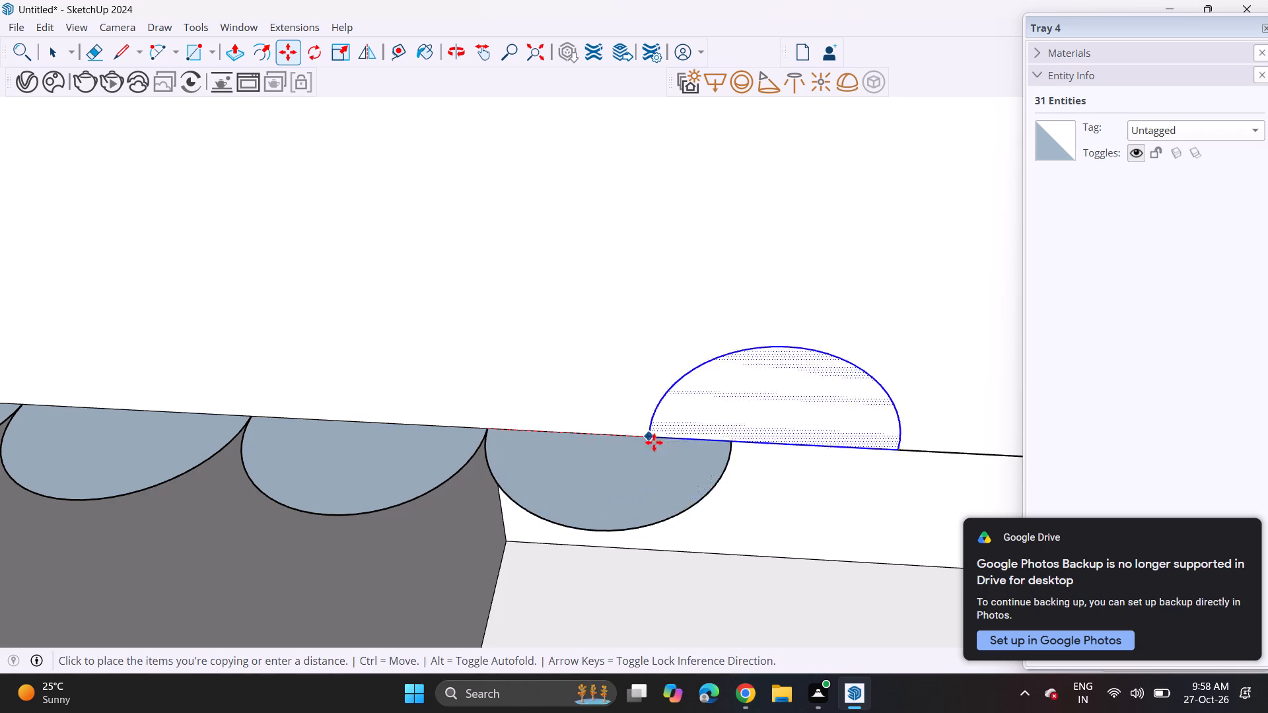
left_click(734, 439)
Place five more half-circle face copies end to end, continuing the scalloped row along the counter's lower edge.
middle_click_drag(680, 438, 0, 393, "shift")
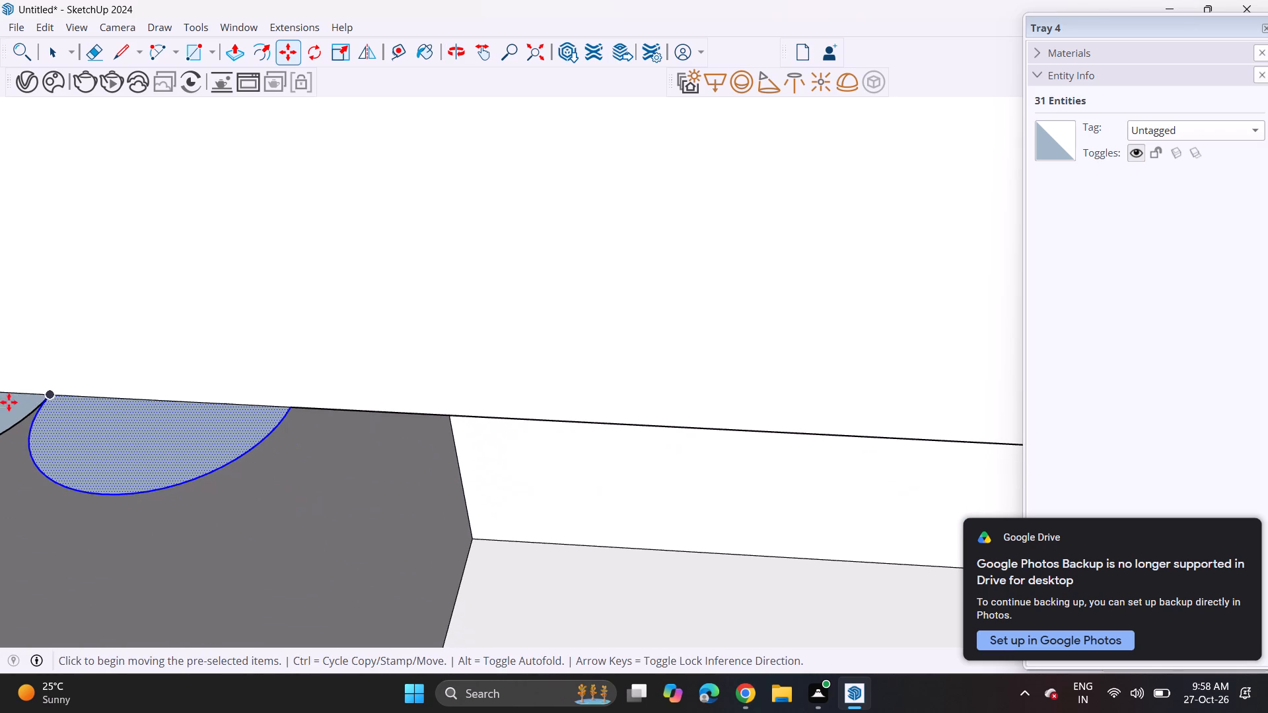
left_click(53, 391)
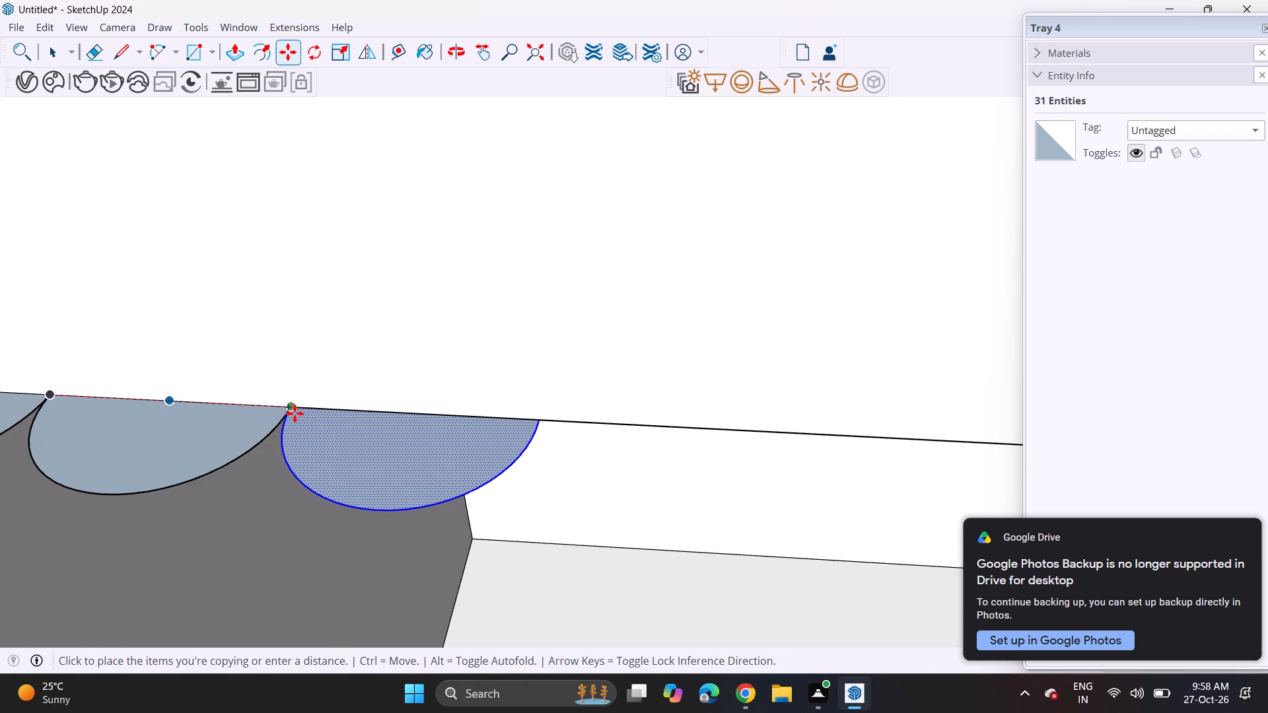
left_click(292, 409)
left_click(290, 408)
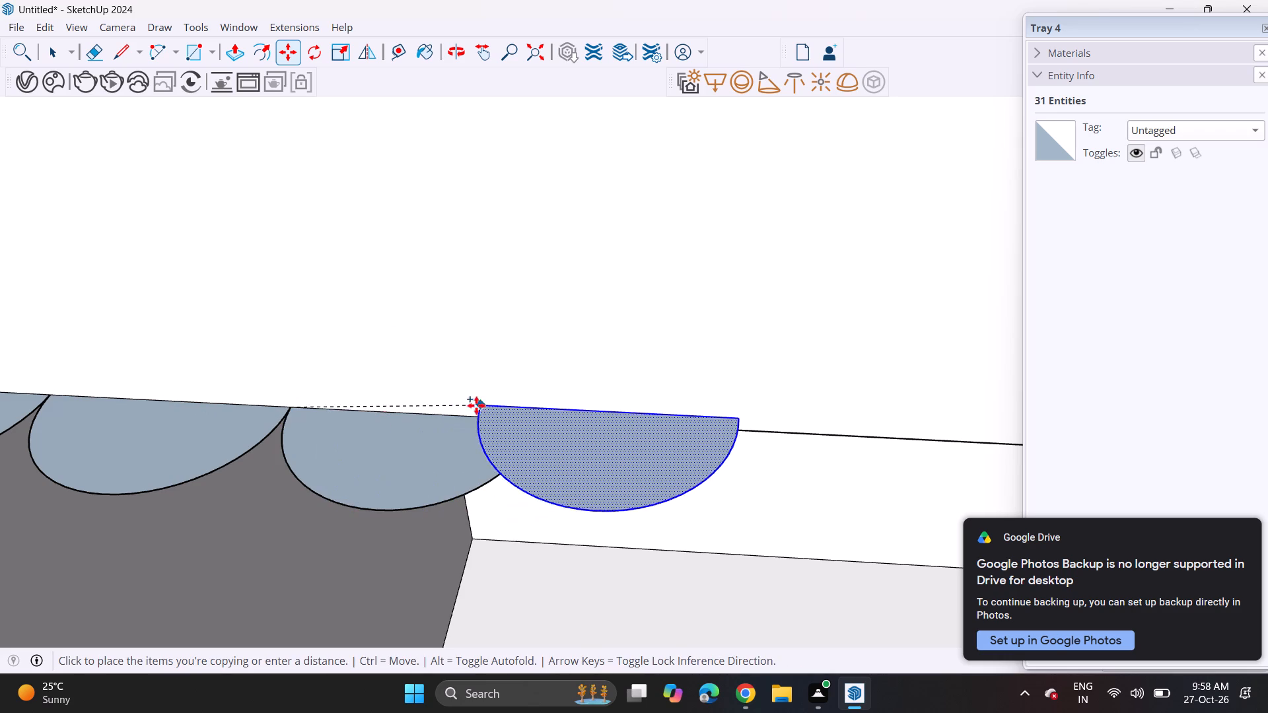
left_click(543, 419)
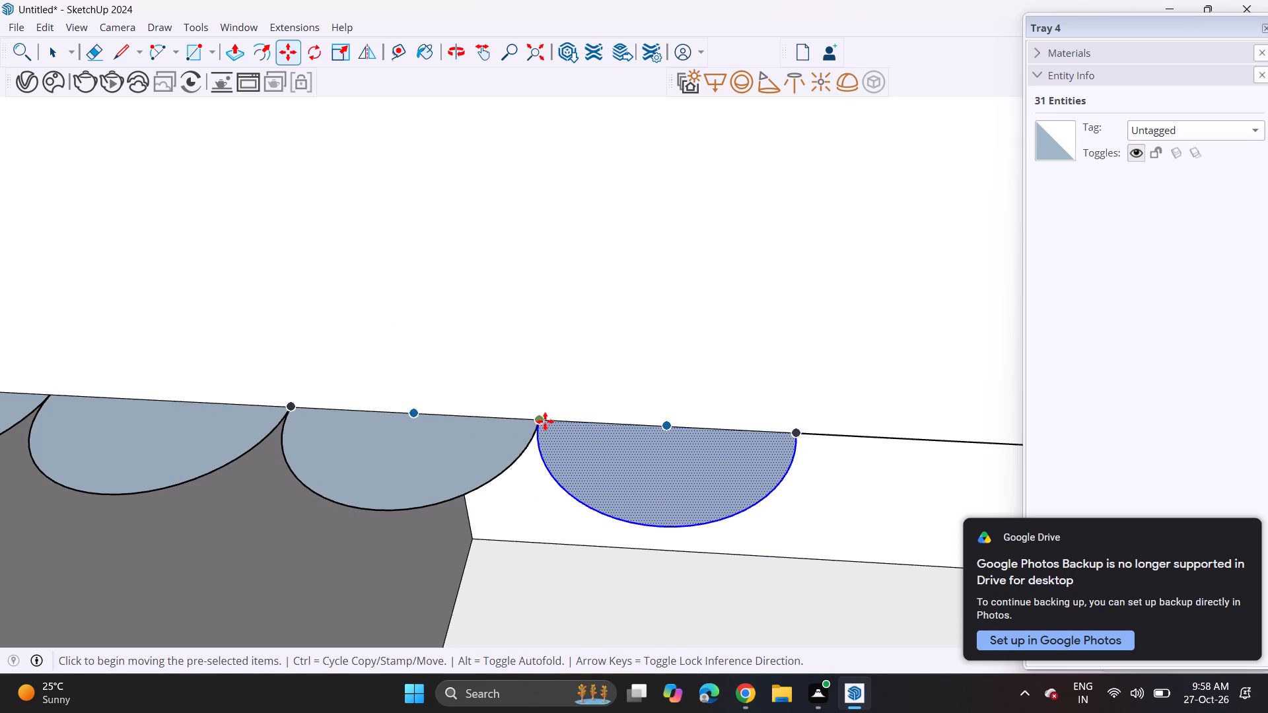
left_click(544, 421)
middle_click_drag(679, 426, 223, 376, "shift")
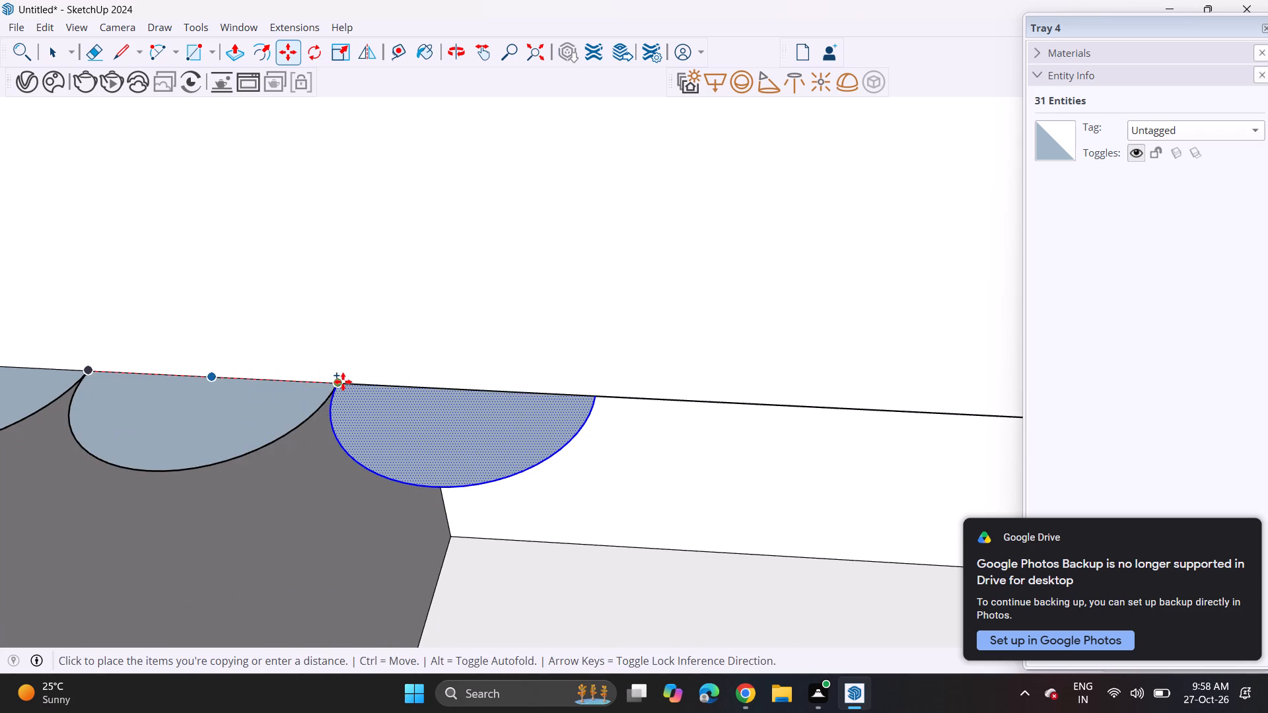
left_click(343, 382)
left_click(337, 383)
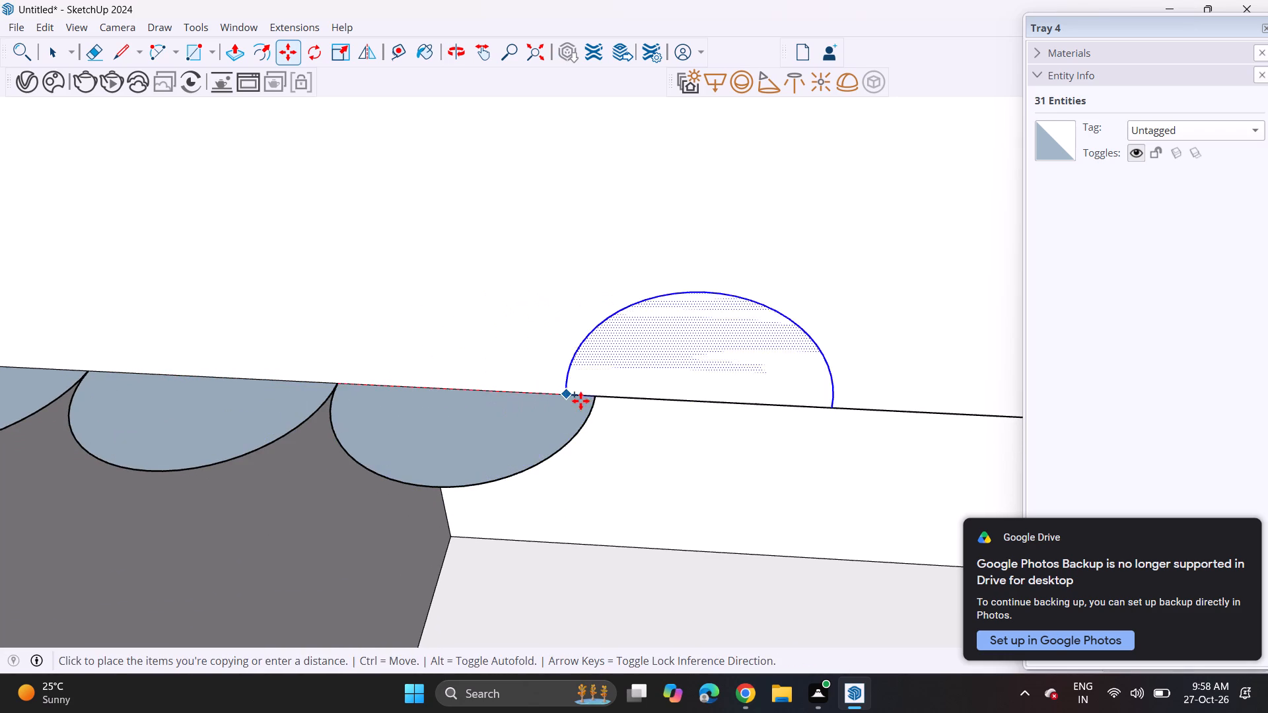
left_click(601, 392)
Add another three half-circle face copies to the row, each starting at the previous one's far endpoint.
left_click(598, 397)
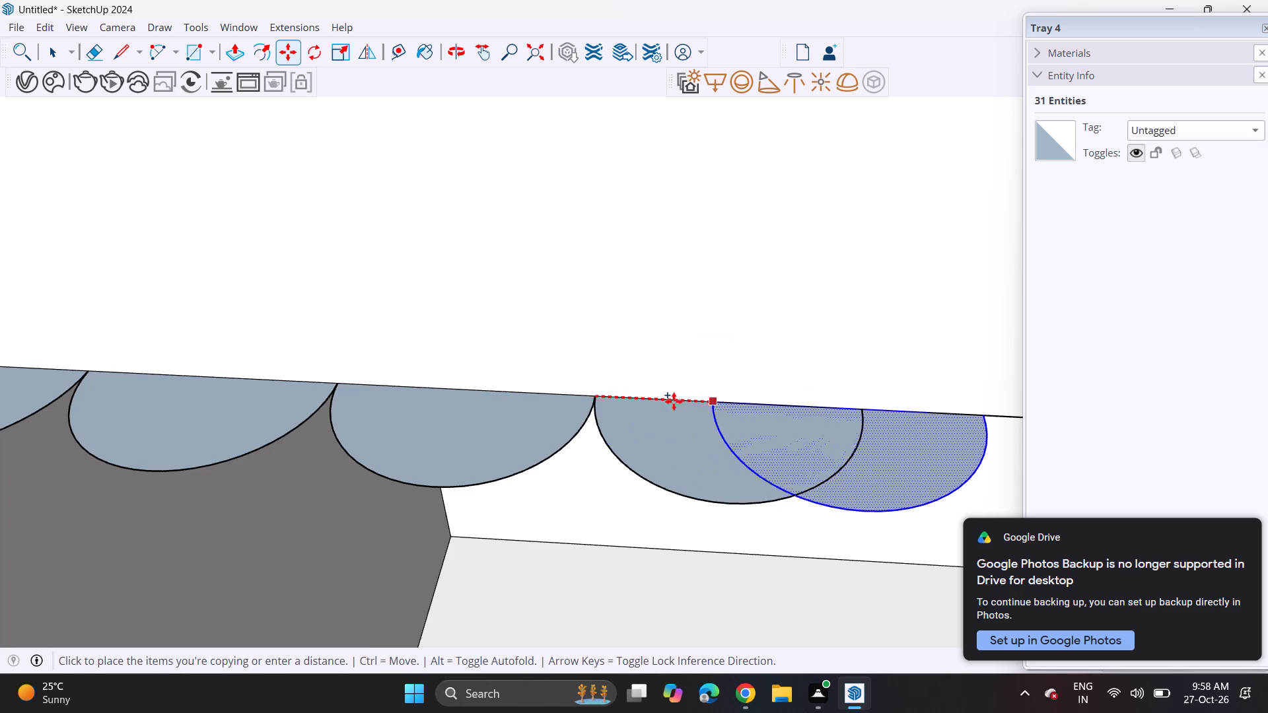
middle_click_drag(567, 401, 229, 386, "shift")
left_click(531, 390)
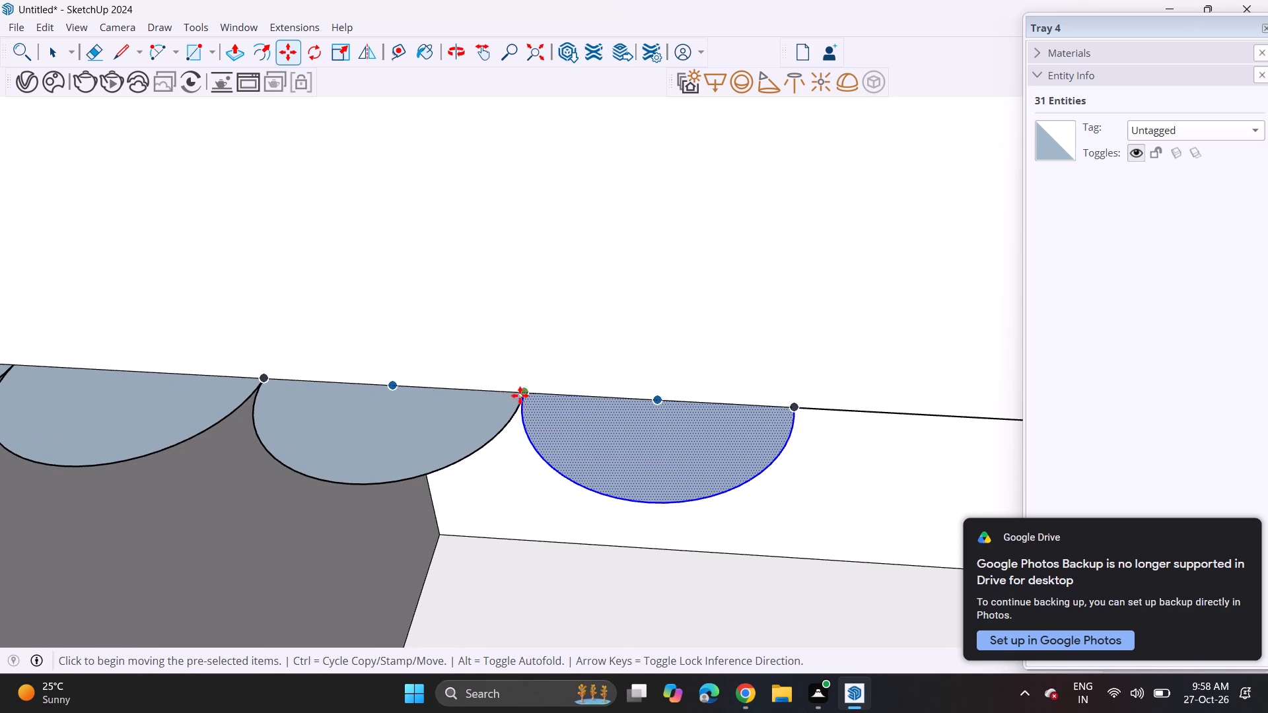
left_click(528, 389)
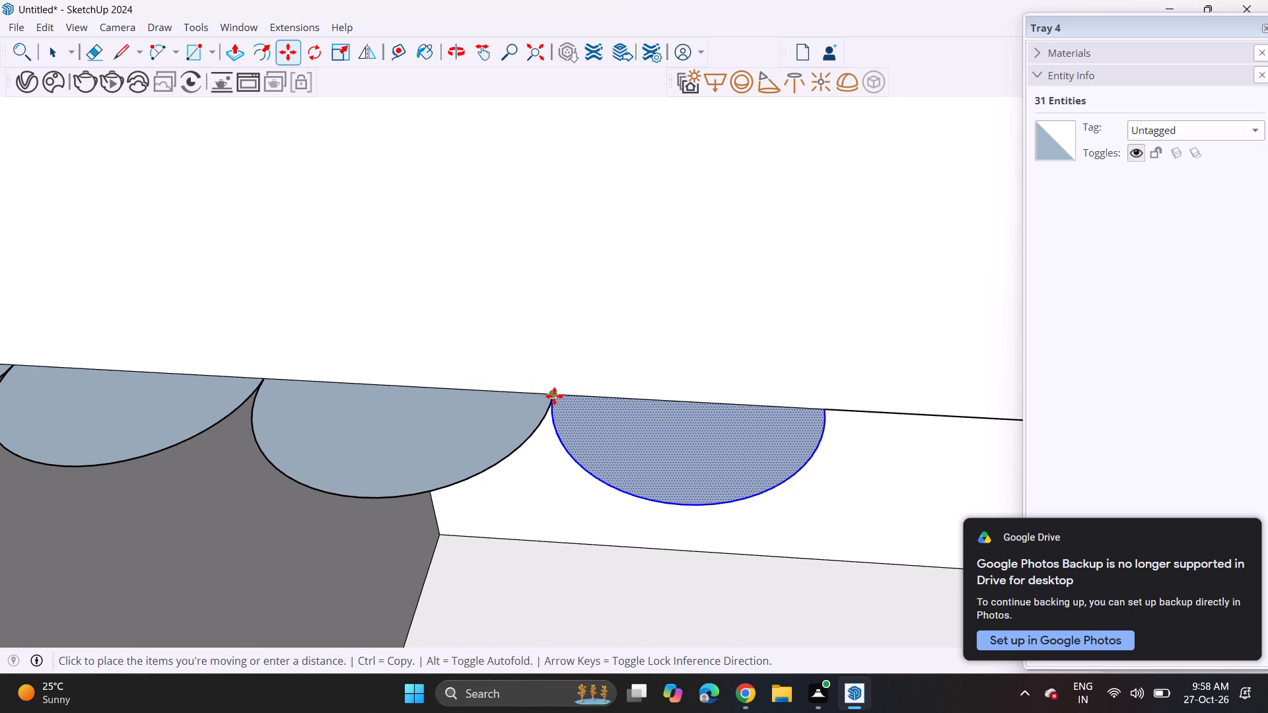
key("Escape")
left_click(526, 393)
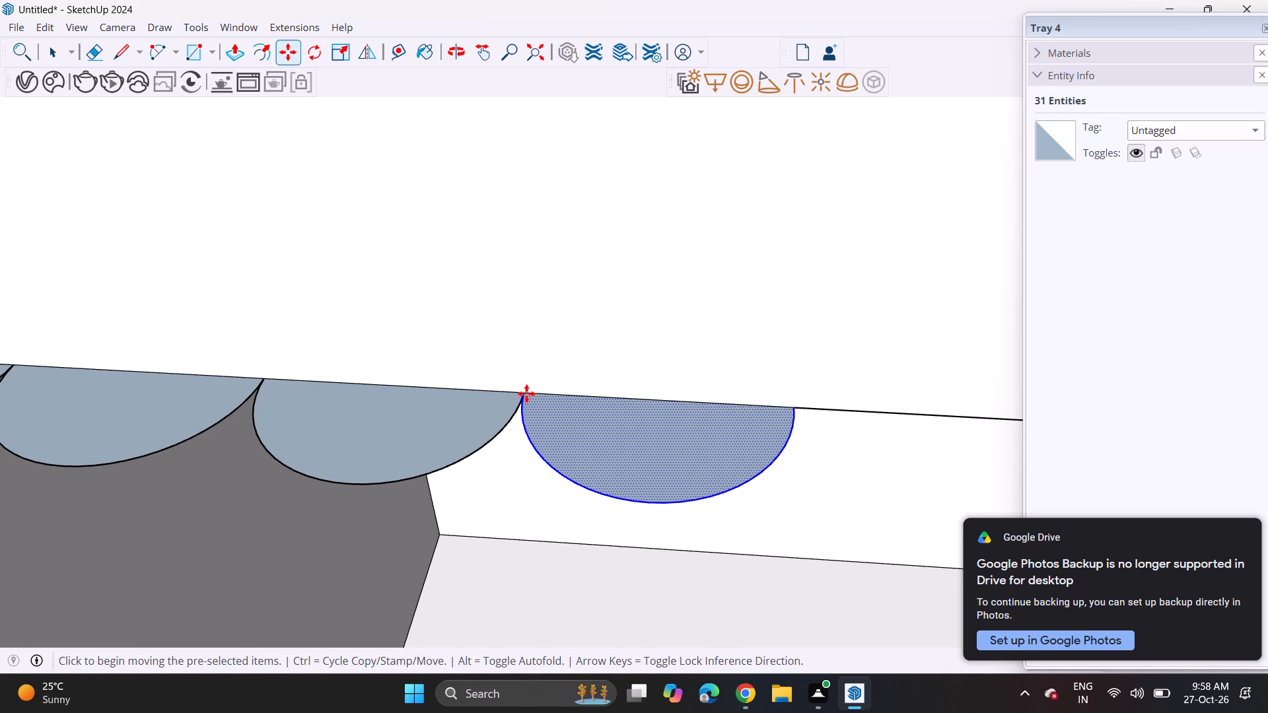
middle_click_drag(643, 397, 234, 384, "shift")
left_click(383, 386)
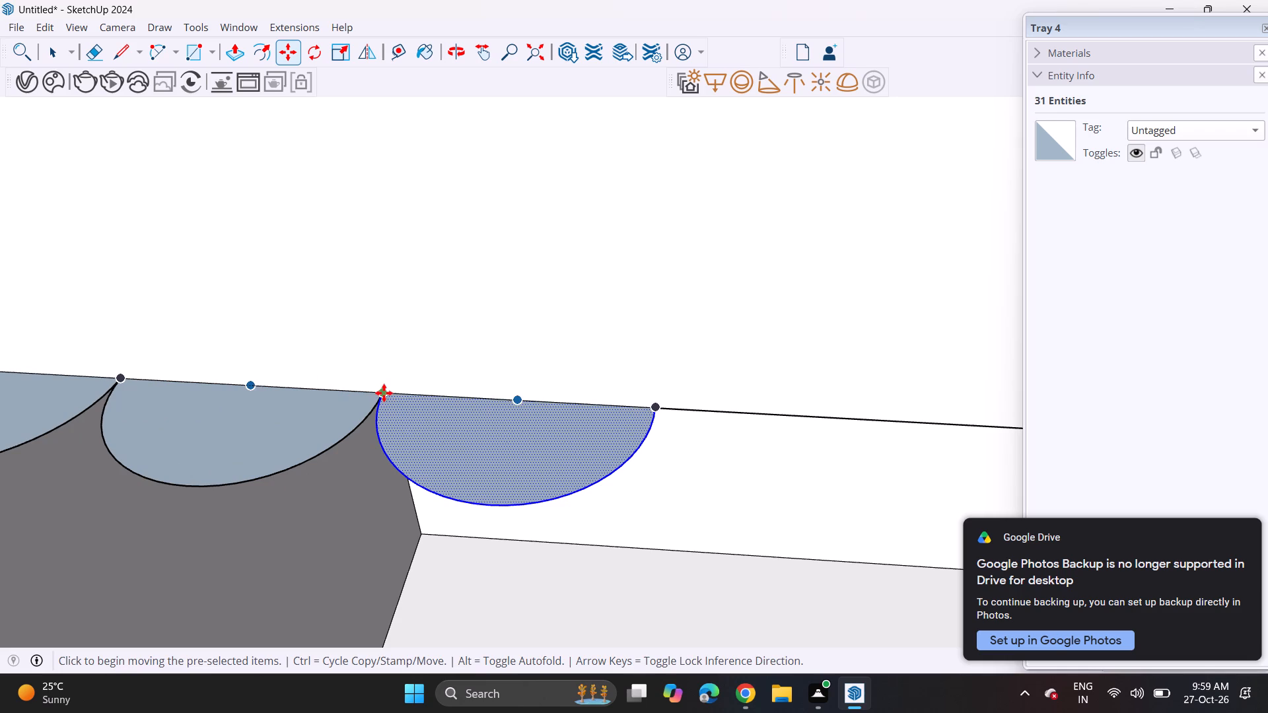
left_click(384, 393)
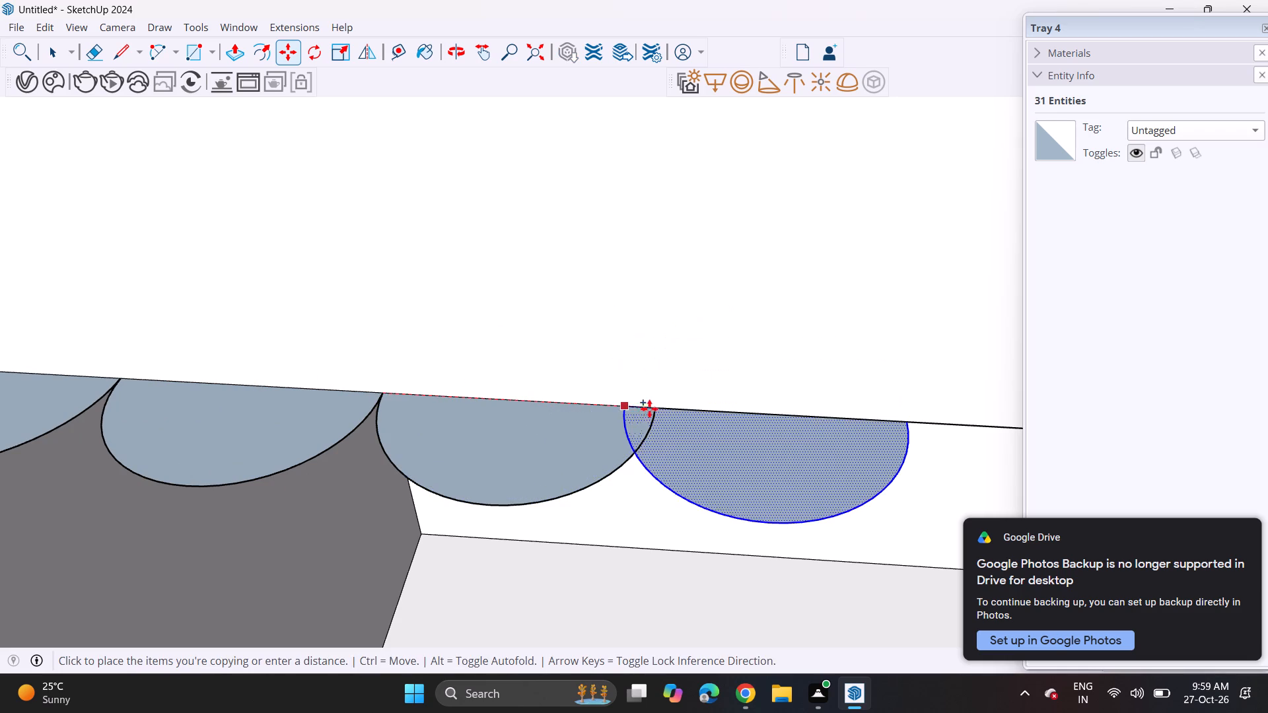
left_click(660, 409)
Extend the scalloped row with four more half-circle face copies, endpoint to endpoint along the counter's lower edge.
middle_click_drag(641, 398, 240, 358)
left_click(258, 368)
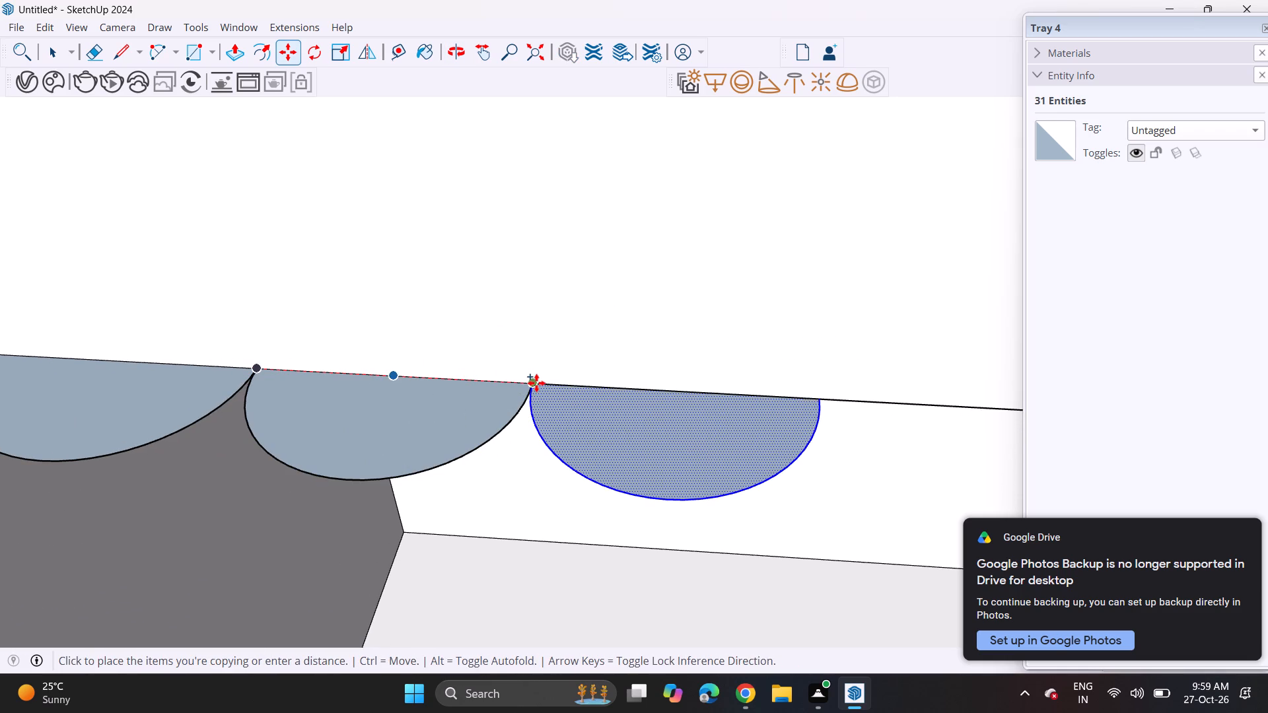
left_click(536, 383)
left_click(535, 385, "ctrl")
middle_click_drag(715, 401, 273, 383, "shift")
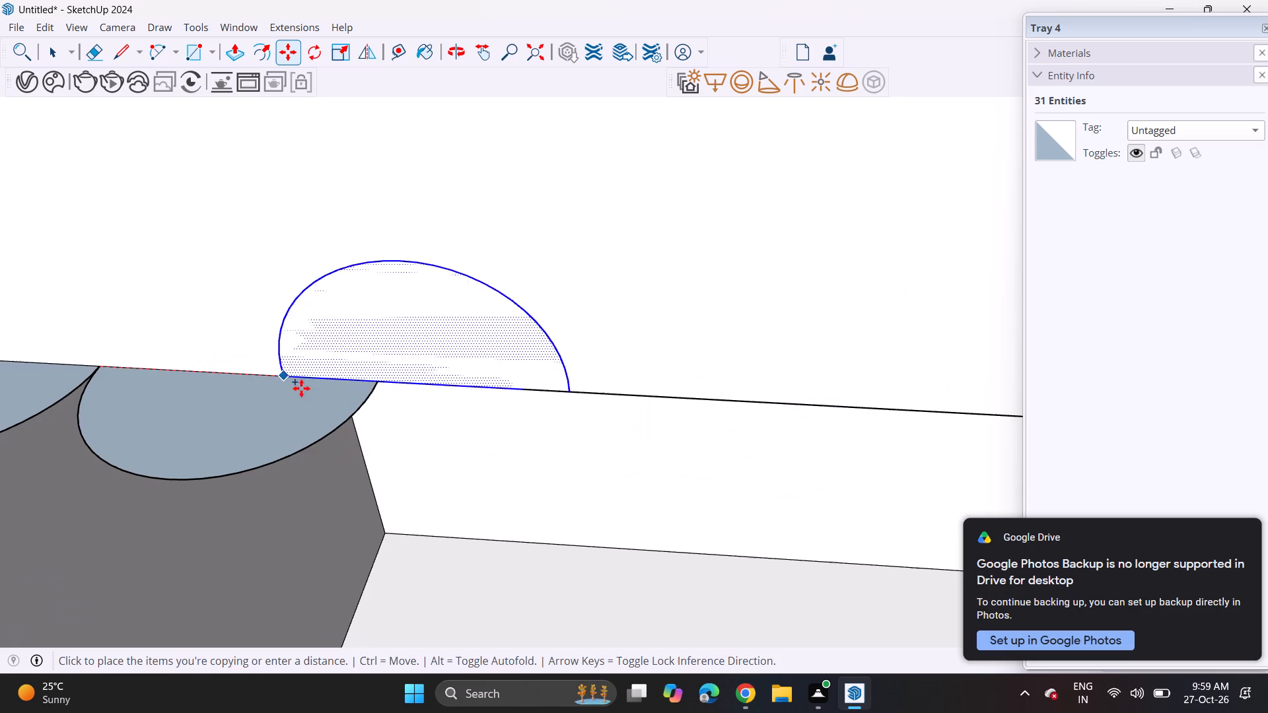
left_click(392, 386)
left_click(384, 384)
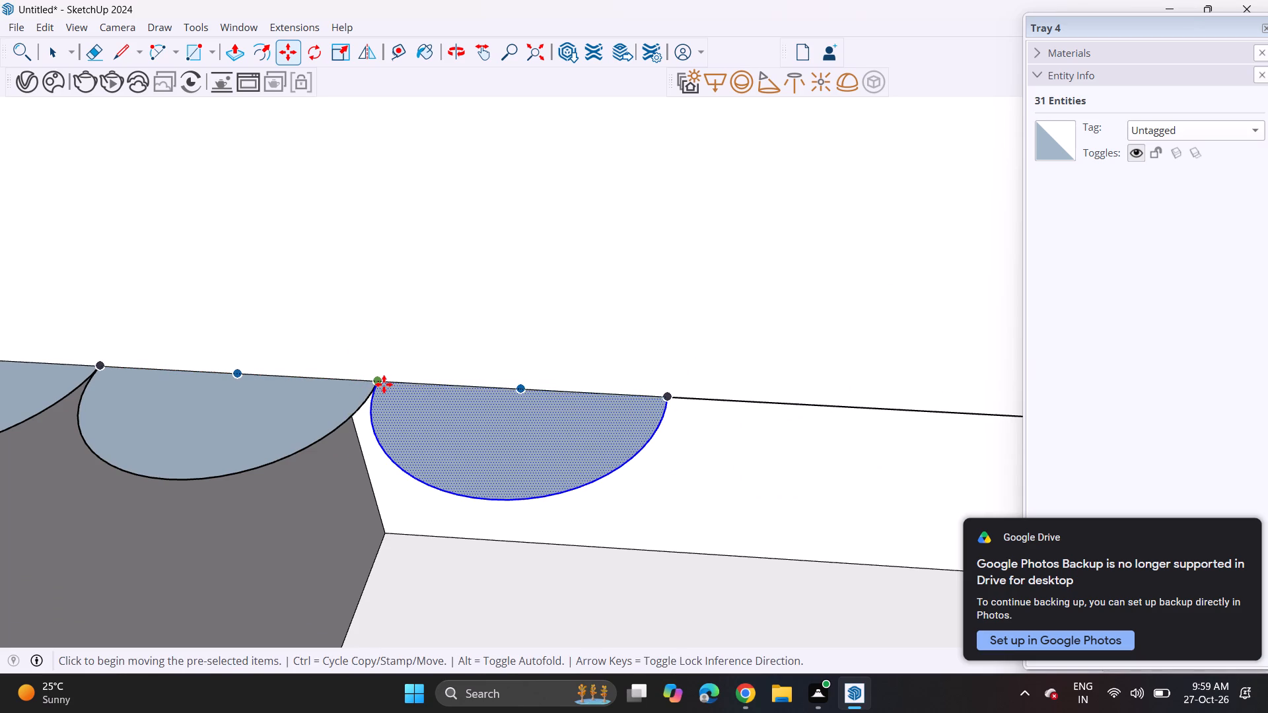
left_click(662, 390)
left_click(667, 400)
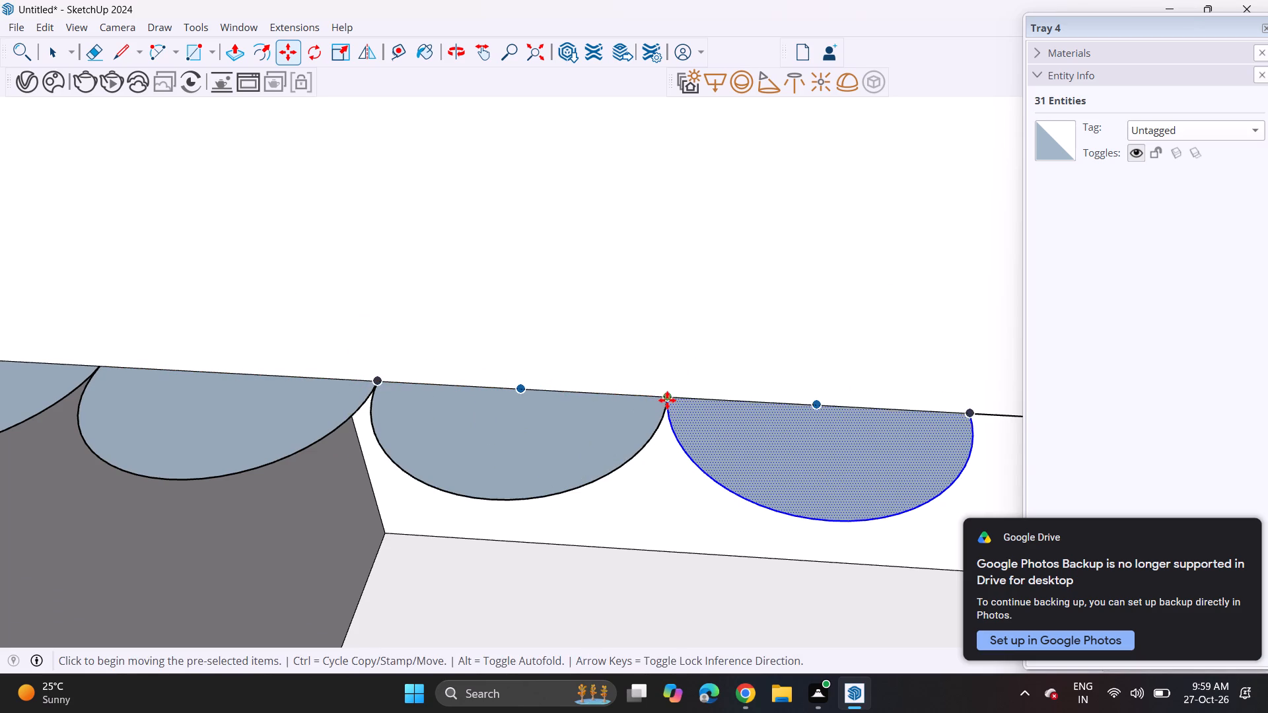
middle_click_drag(701, 401, 90, 390, "shift")
scroll(90, 390, "up", 1, "shift")
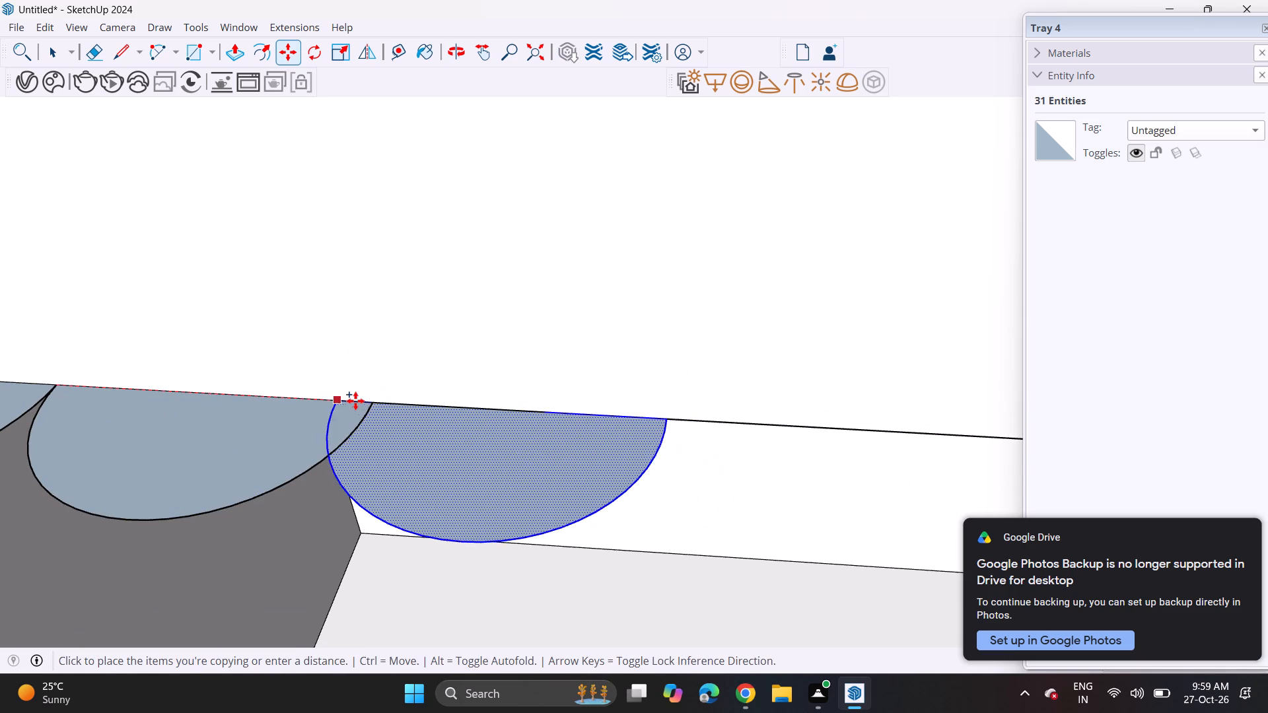
left_click(384, 401)
Copy the half-circle face three more times, end to end at the end of the row.
left_click(377, 402)
scroll(580, 407, "down", 4)
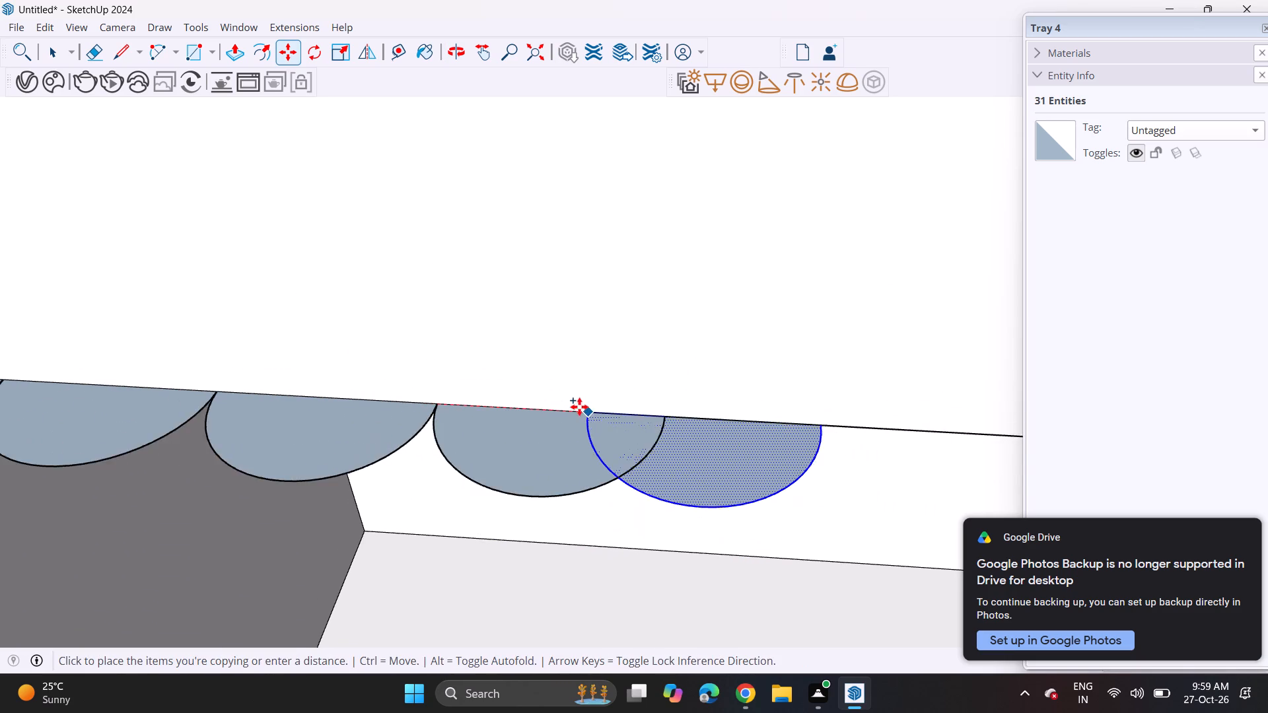
scroll(579, 407, "up", 1, "shift")
middle_click_drag(573, 405, 234, 390, "shift")
left_click(333, 401)
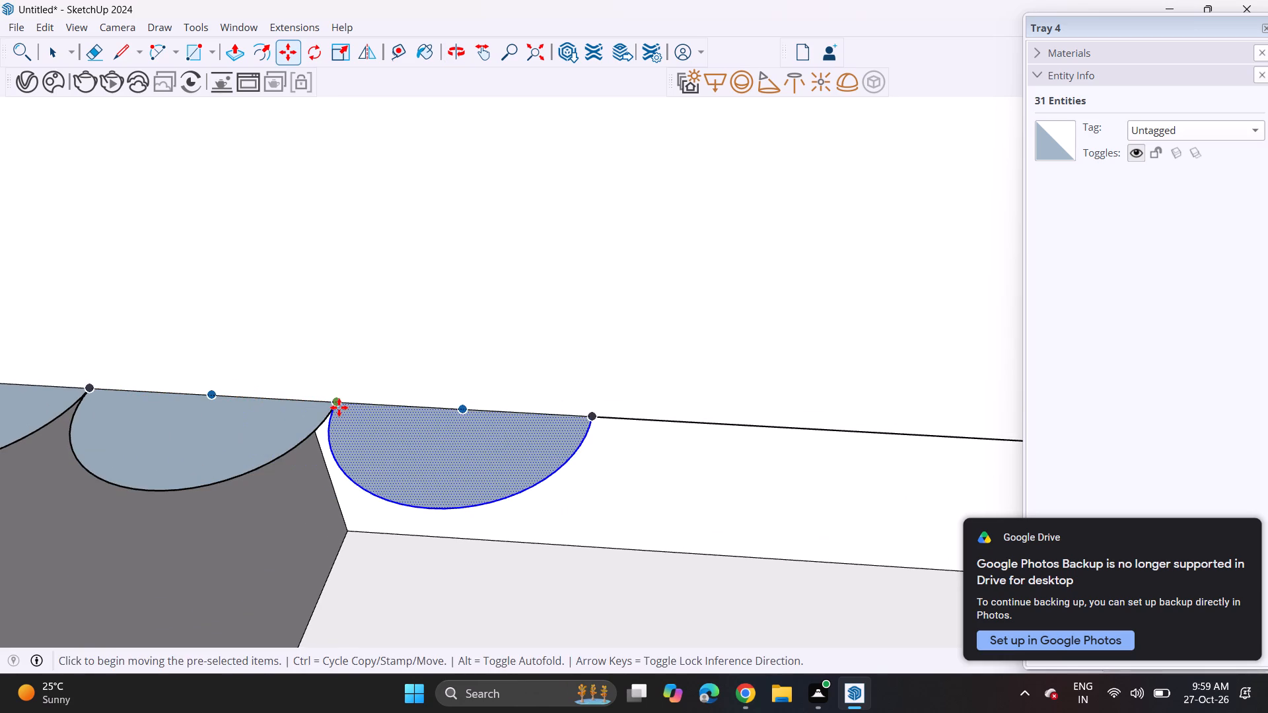
left_click(339, 405, "ctrl")
middle_click_drag(489, 412, 287, 390, "shift")
left_click(399, 393)
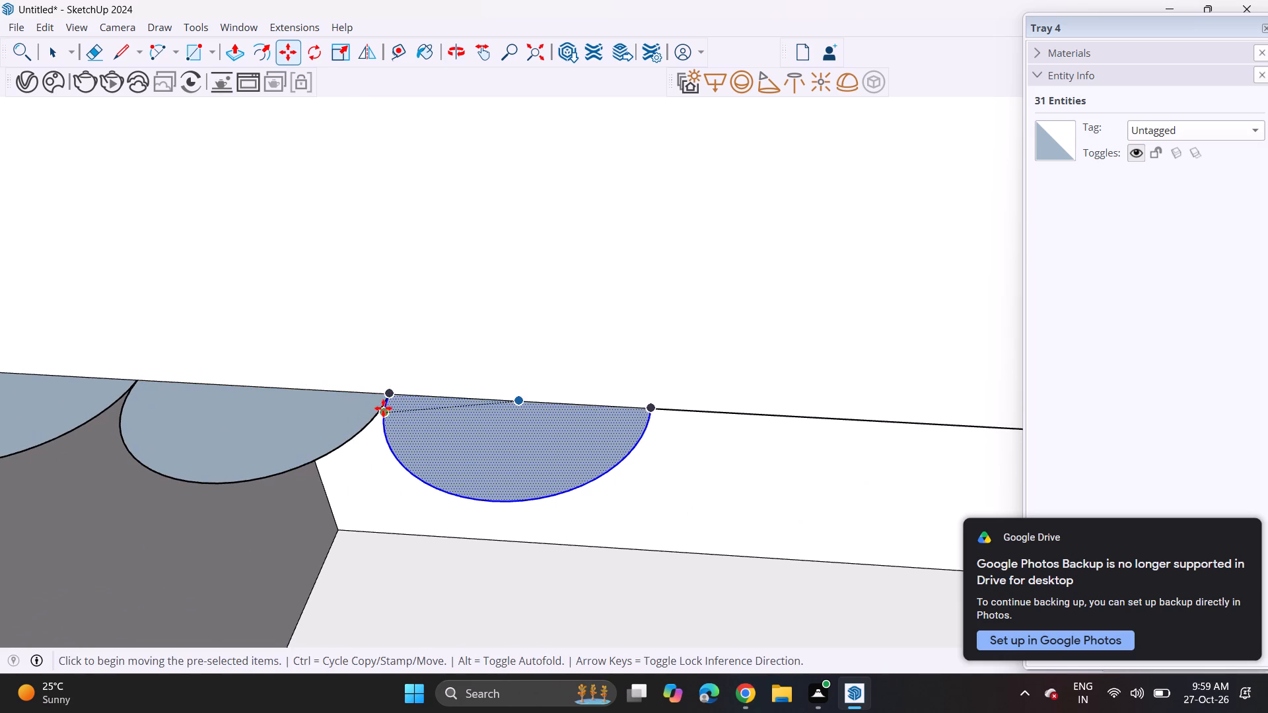
left_click(392, 395)
middle_click_drag(572, 393, 431, 393, "shift")
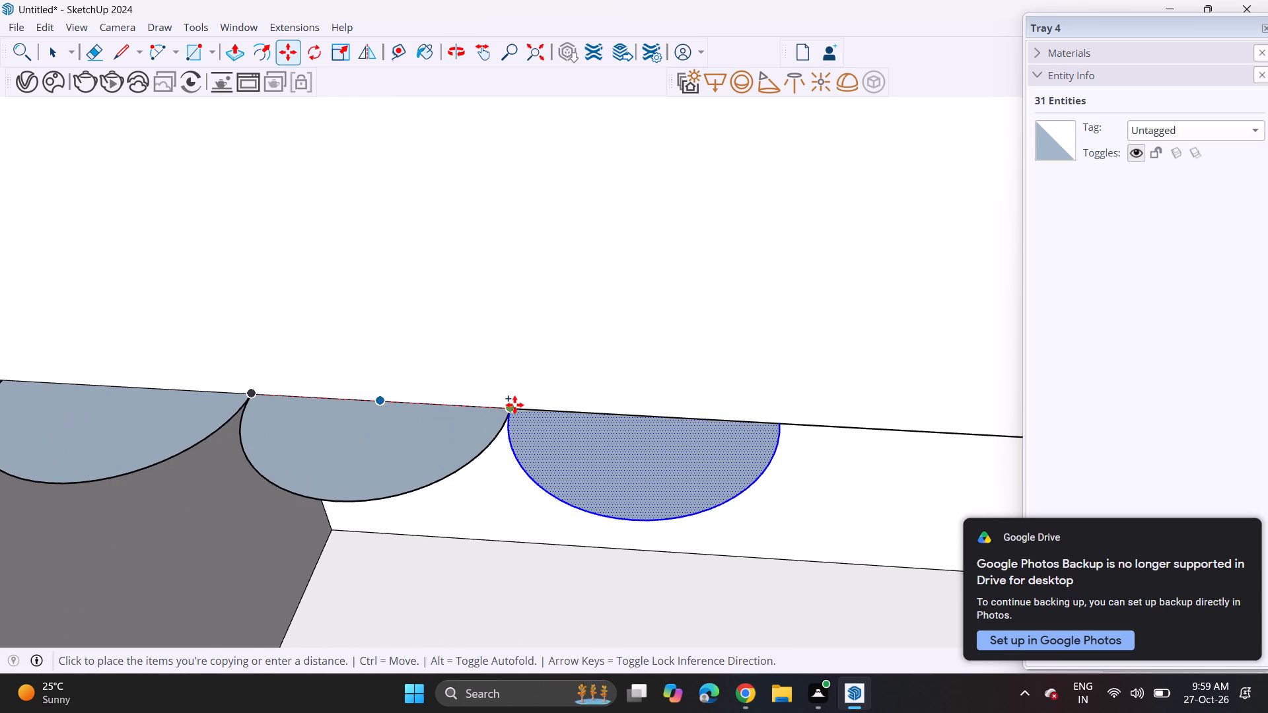
left_click(516, 405)
Continue the row on the counter's lower edge with four more half-circle face copies joined at their endpoints.
scroll(583, 372, "down", 8)
scroll(581, 372, "up", 1)
scroll(565, 389, "down", 3)
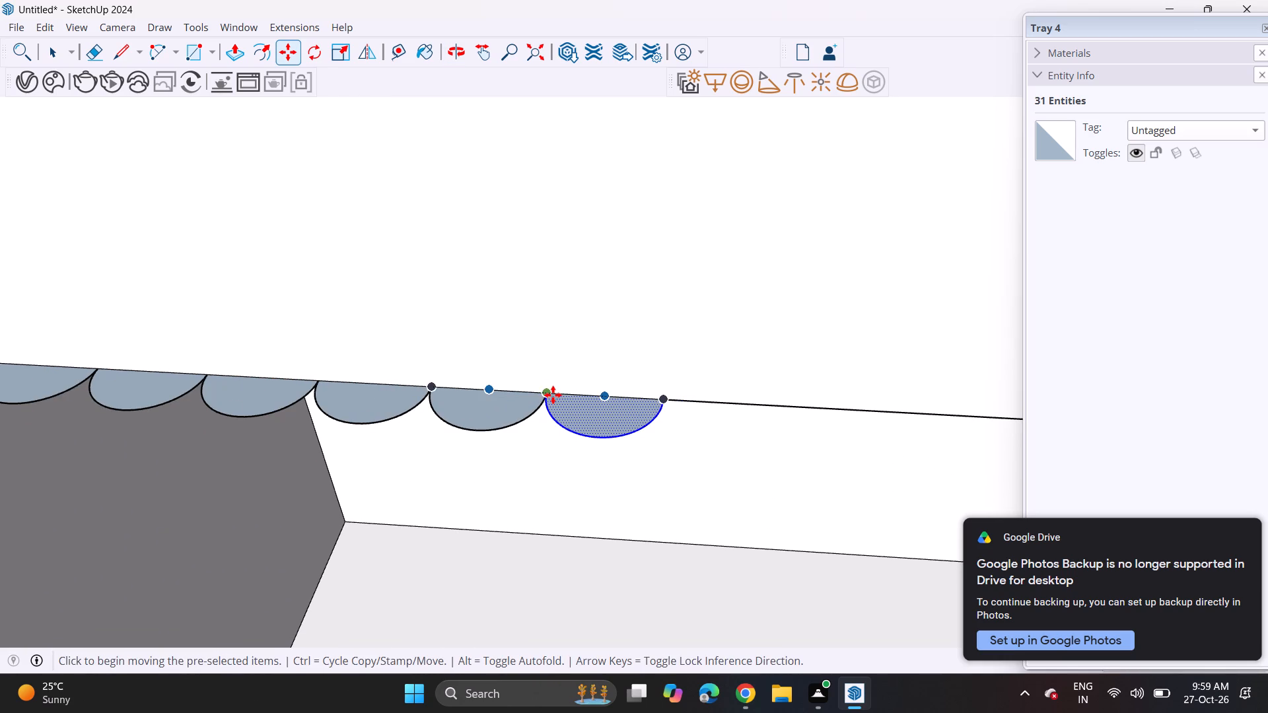
left_click(549, 394)
left_click(664, 400)
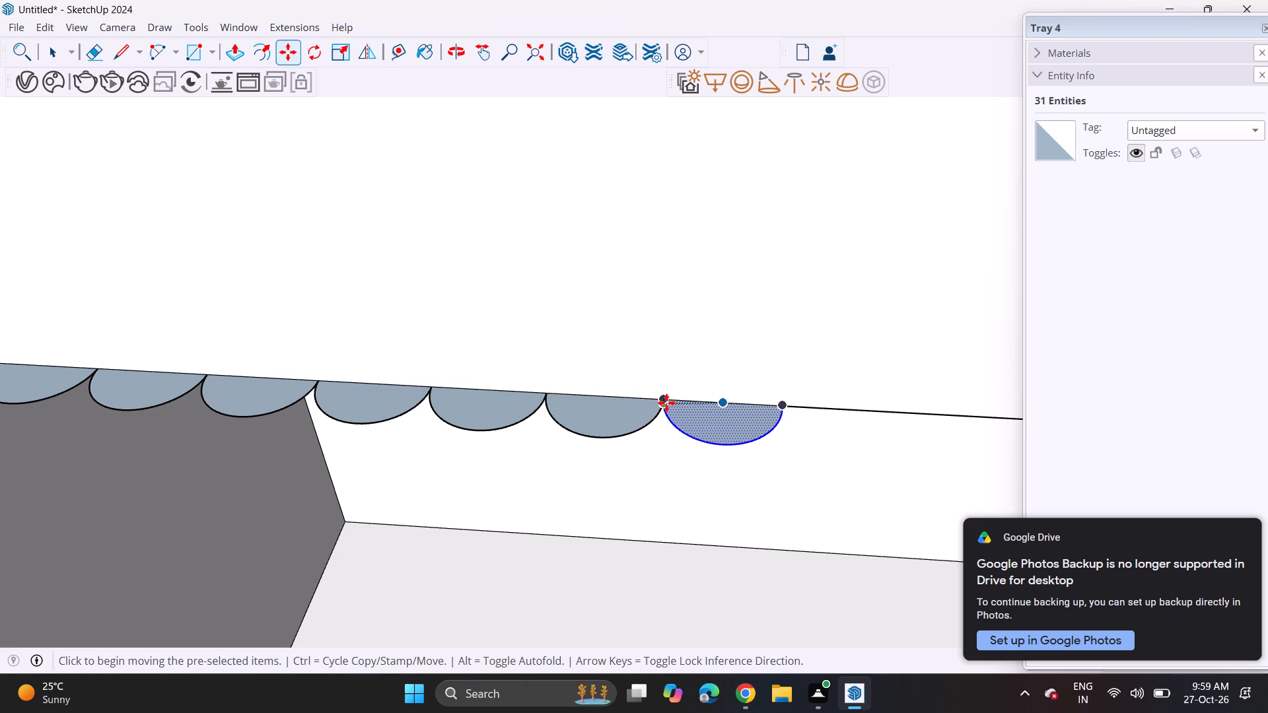
left_click(666, 403)
left_click(783, 407)
left_click(789, 407, "ctrl")
scroll(864, 407, "down", 1)
middle_click_drag(862, 407, 737, 405)
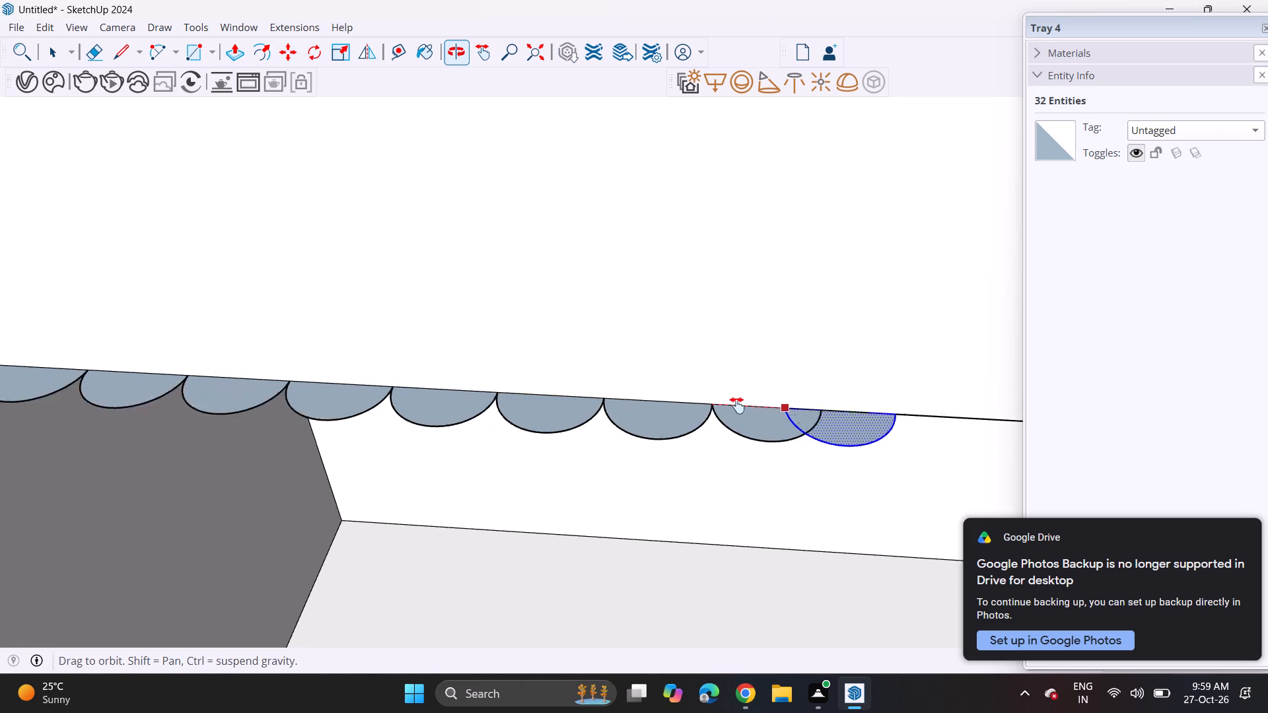
middle_click_drag(737, 405, 469, 373)
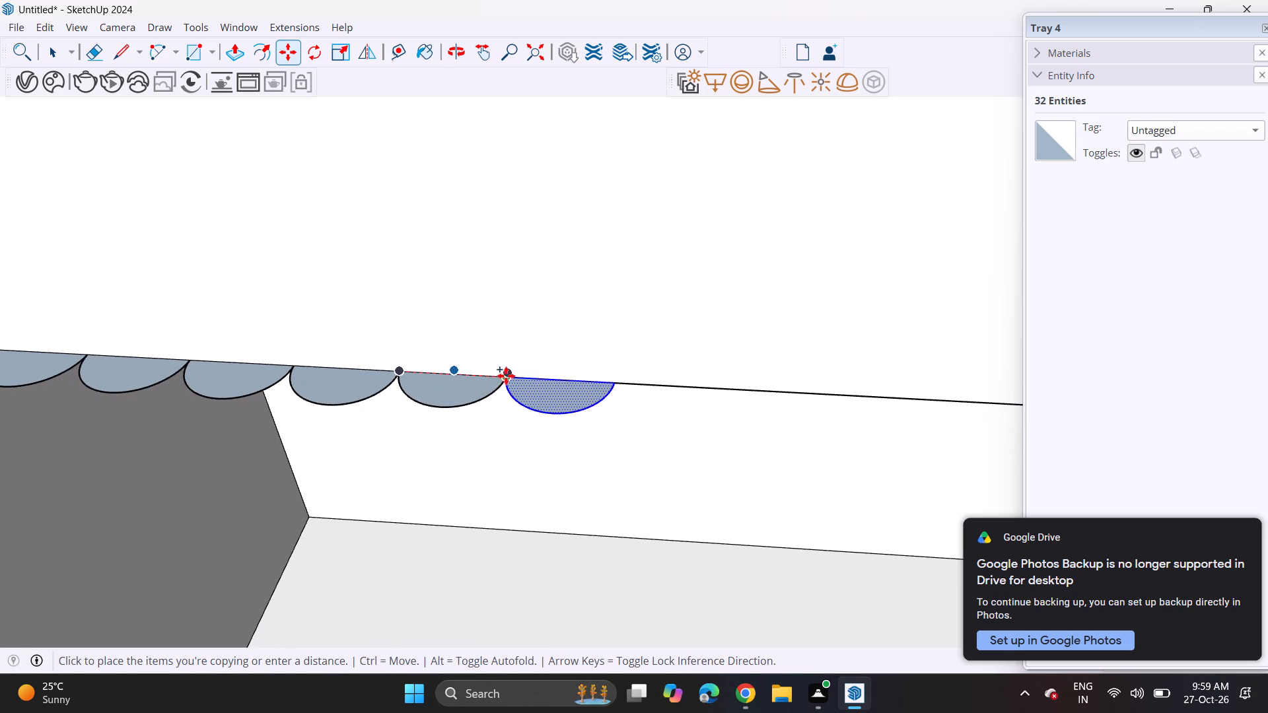
left_click(506, 376)
left_click(507, 376)
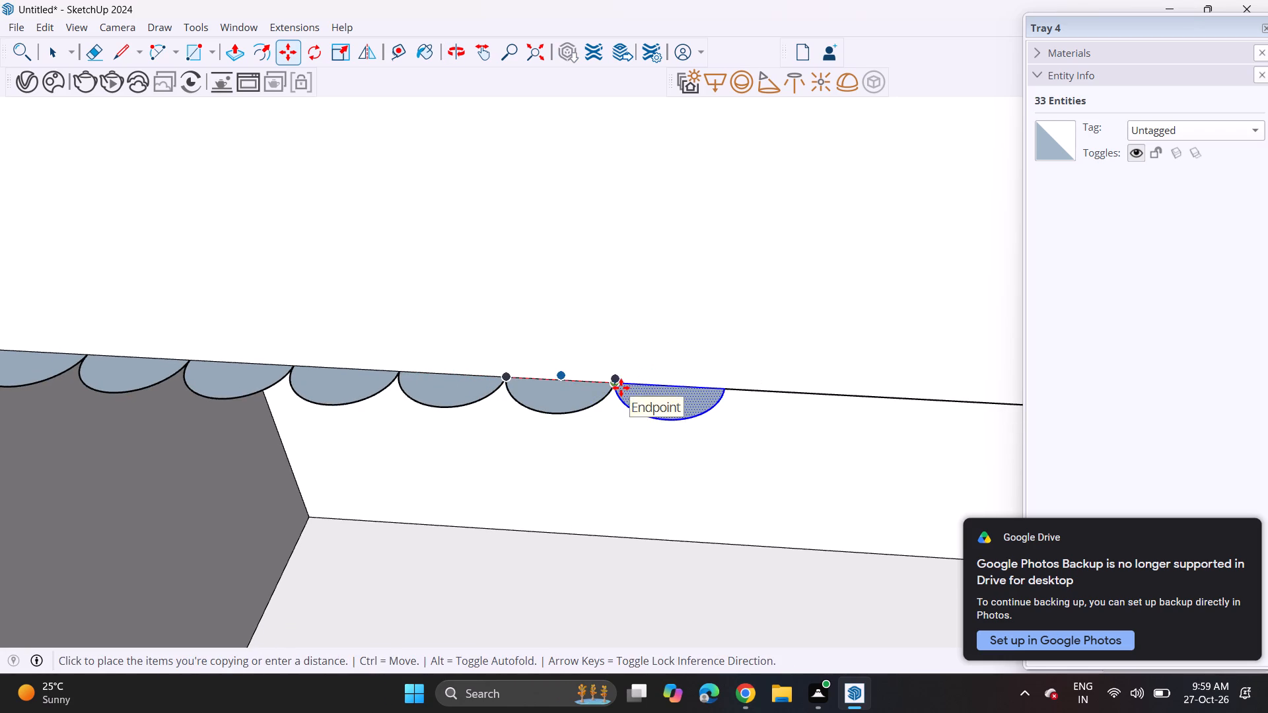
left_click(621, 388)
Add a further four half-circle face copies, each starting at the far endpoint of the last one in the row.
left_click(622, 385)
middle_click_drag(794, 387, 578, 384, "shift")
scroll(559, 383, "up", 1)
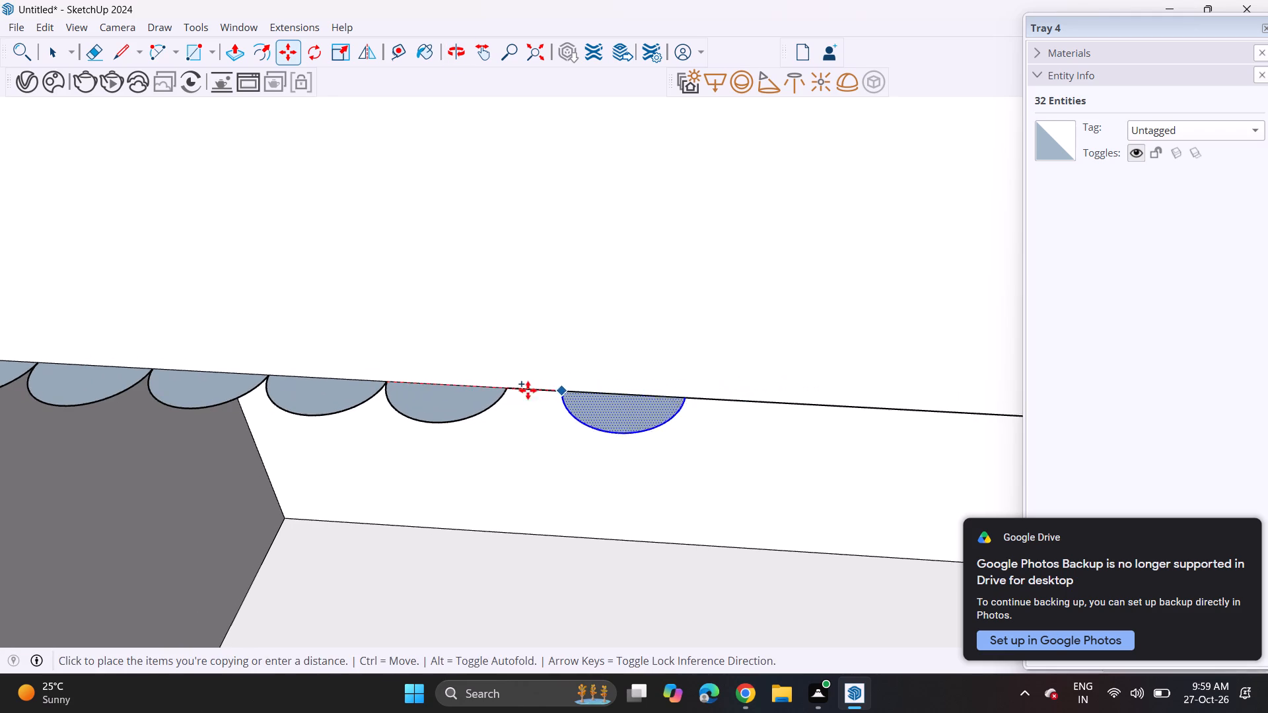
left_click(511, 388)
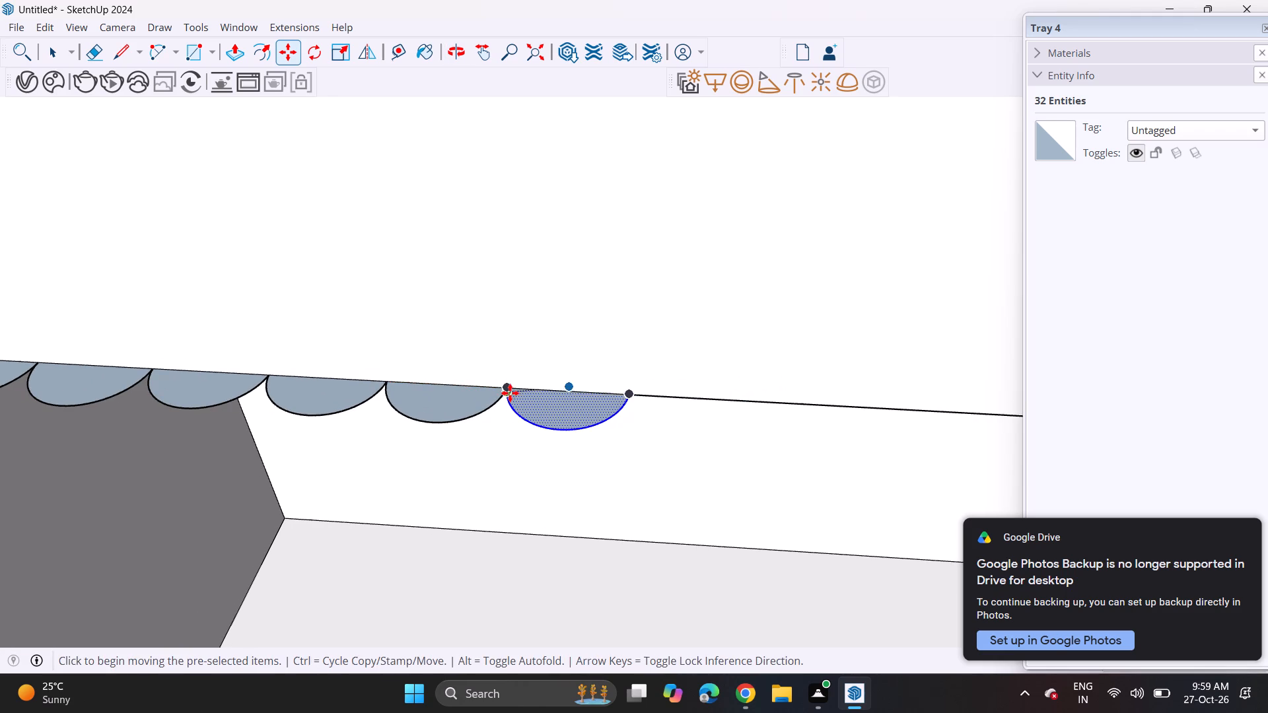
left_click(509, 391)
left_click(633, 391)
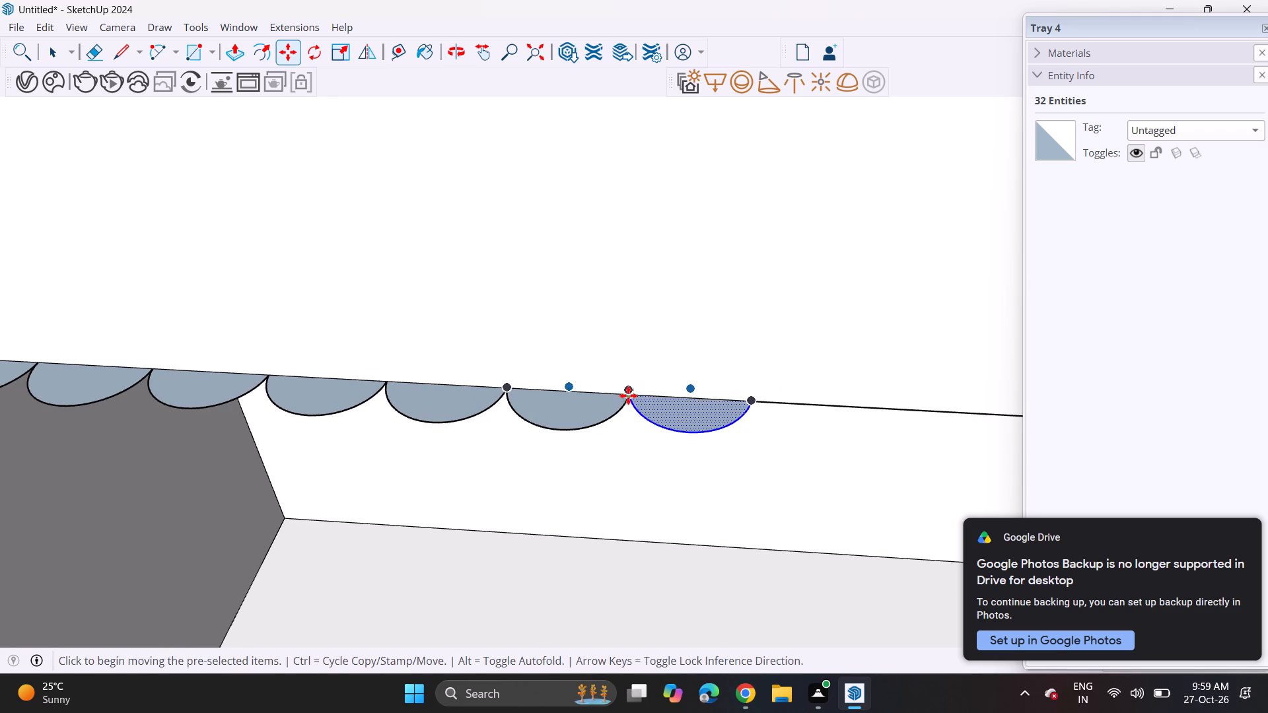
left_click(627, 393)
left_click(751, 401)
middle_click_drag(794, 407, 514, 403, "shift")
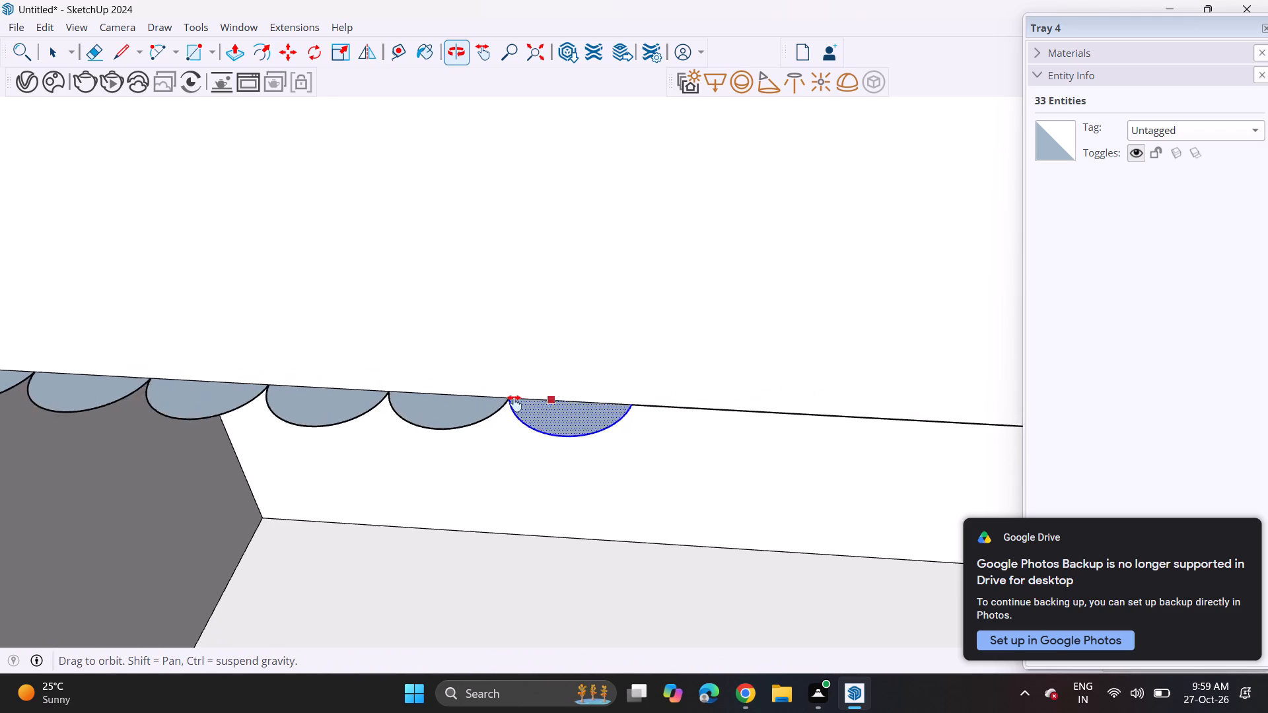
middle_click_drag(514, 403, 410, 382, "shift")
left_click(382, 376)
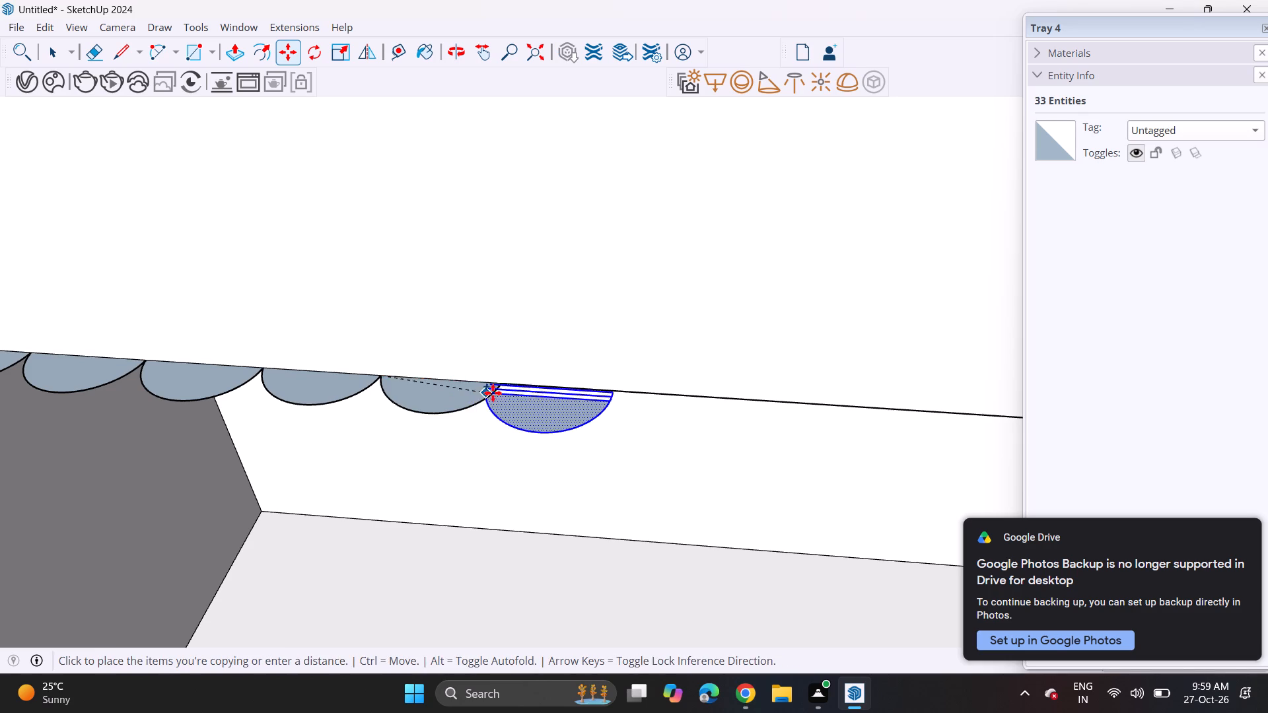
left_click(506, 388)
Examine how far the scalloped row extends along the counter's lower edge.
scroll(522, 405, "down", 5)
scroll(529, 417, "up", 1)
scroll(526, 422, "down", 2)
scroll(526, 422, "up", 1)
scroll(526, 422, "down", 5)
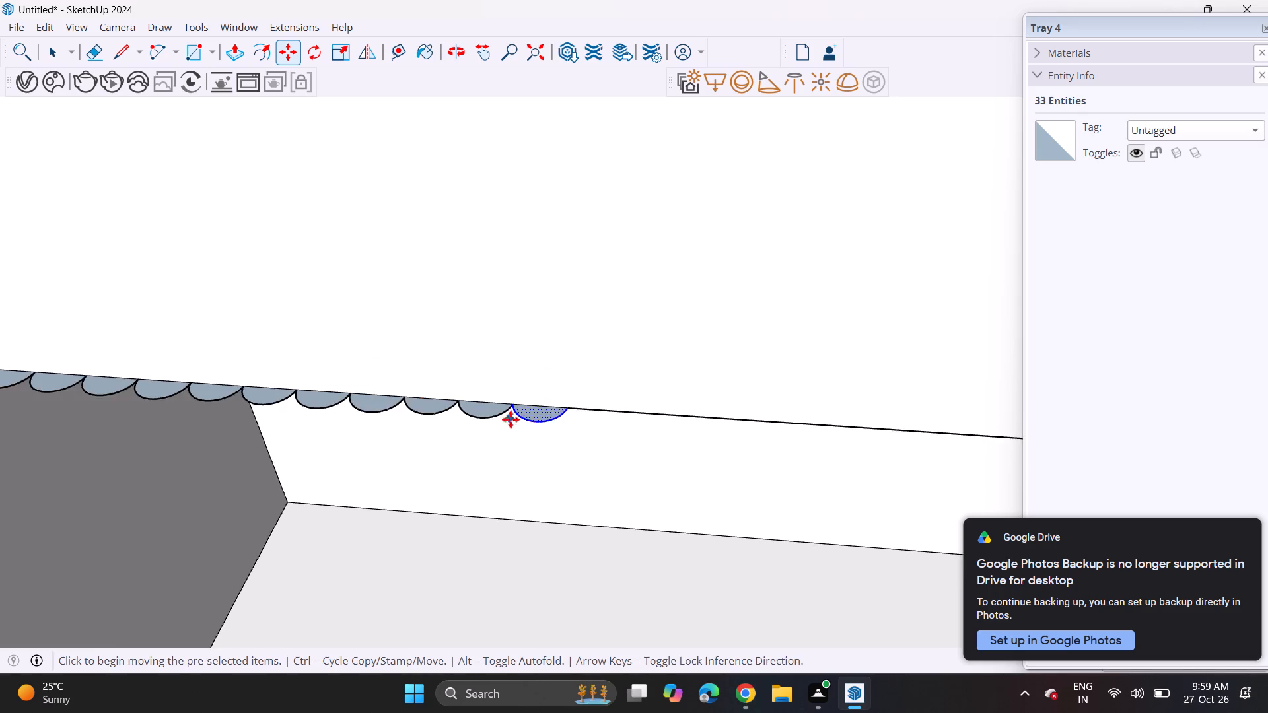
scroll(509, 424, "up", 2)
scroll(511, 419, "down", 9)
middle_click_drag(496, 476, 563, 197)
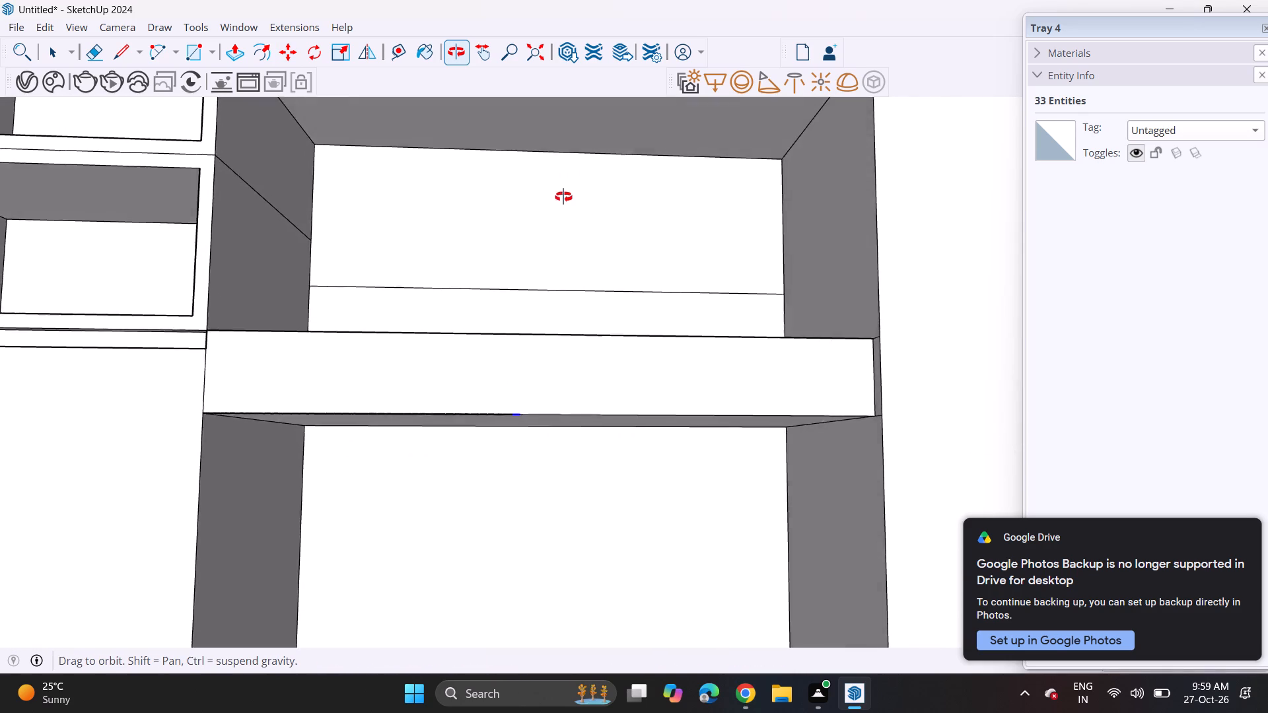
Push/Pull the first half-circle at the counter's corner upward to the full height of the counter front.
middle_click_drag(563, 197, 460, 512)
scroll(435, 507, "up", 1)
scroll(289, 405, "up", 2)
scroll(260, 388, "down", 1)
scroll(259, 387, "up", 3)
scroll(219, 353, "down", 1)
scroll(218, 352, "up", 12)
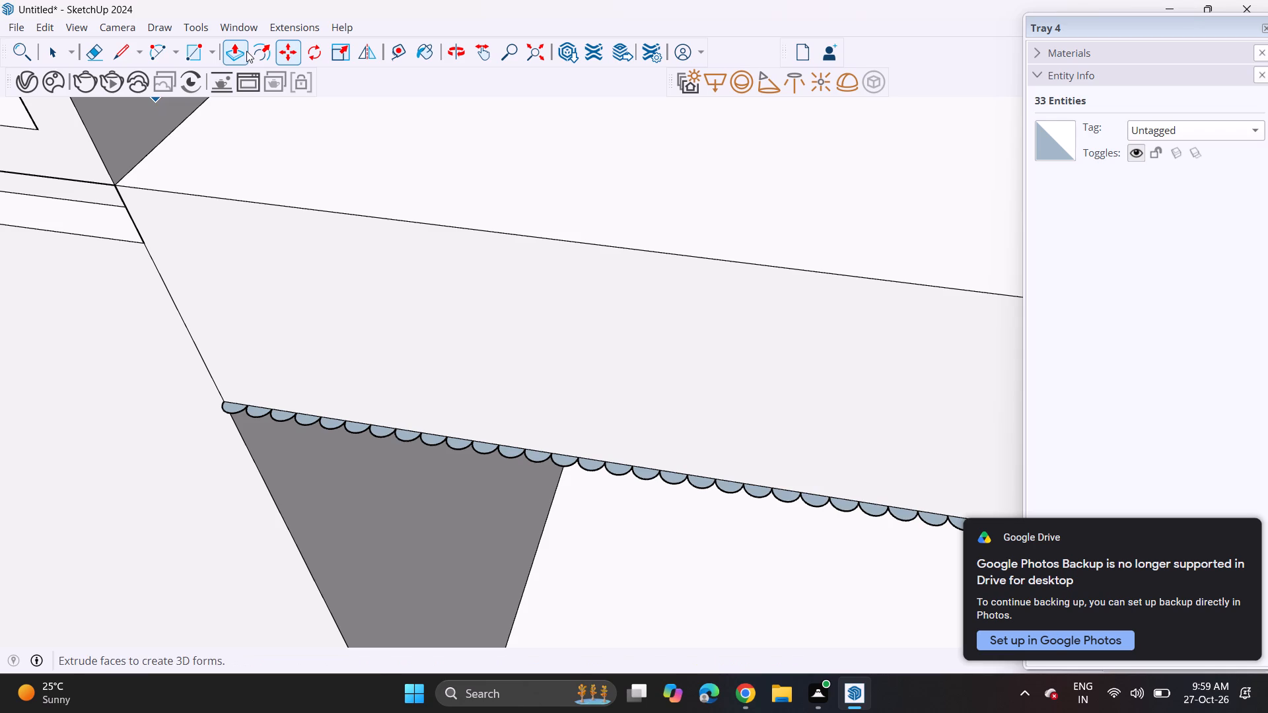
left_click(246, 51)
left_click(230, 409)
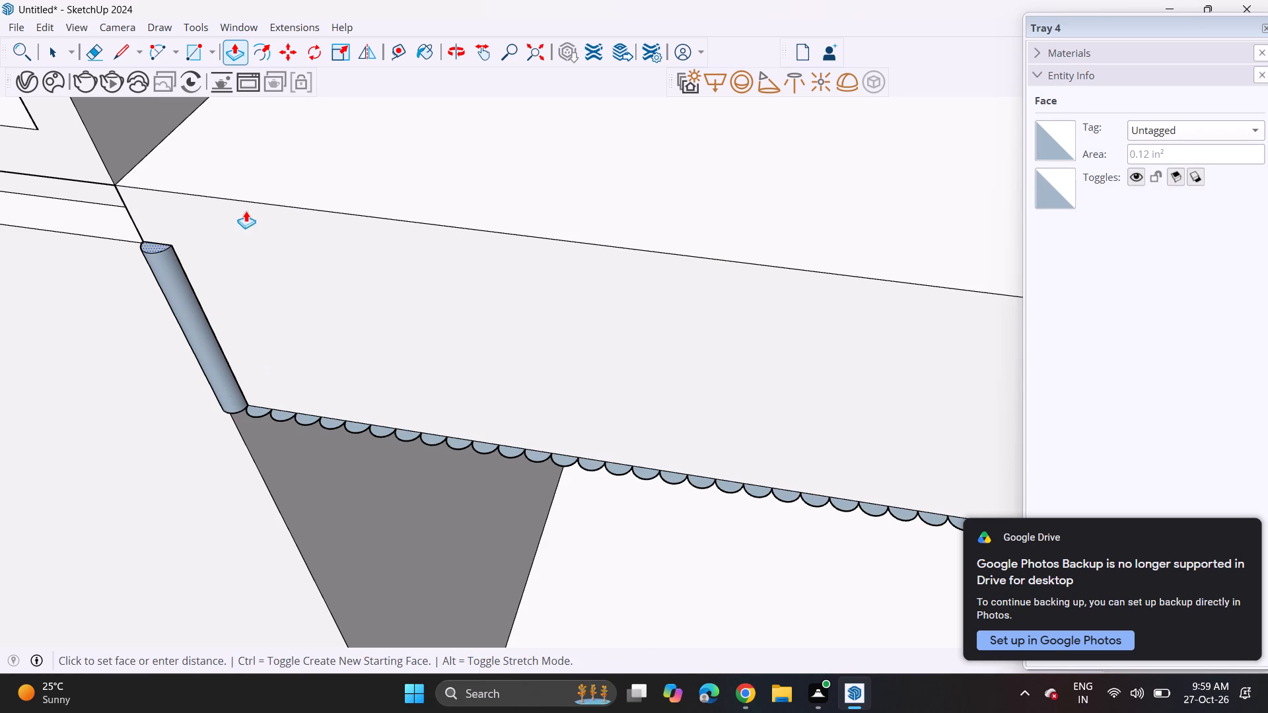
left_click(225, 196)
Examine the extruded flute on the counter front, close up and against the whole cabinet wall.
middle_click_drag(312, 475, 293, 288)
scroll(293, 288, "up", 1)
scroll(286, 292, "down", 13)
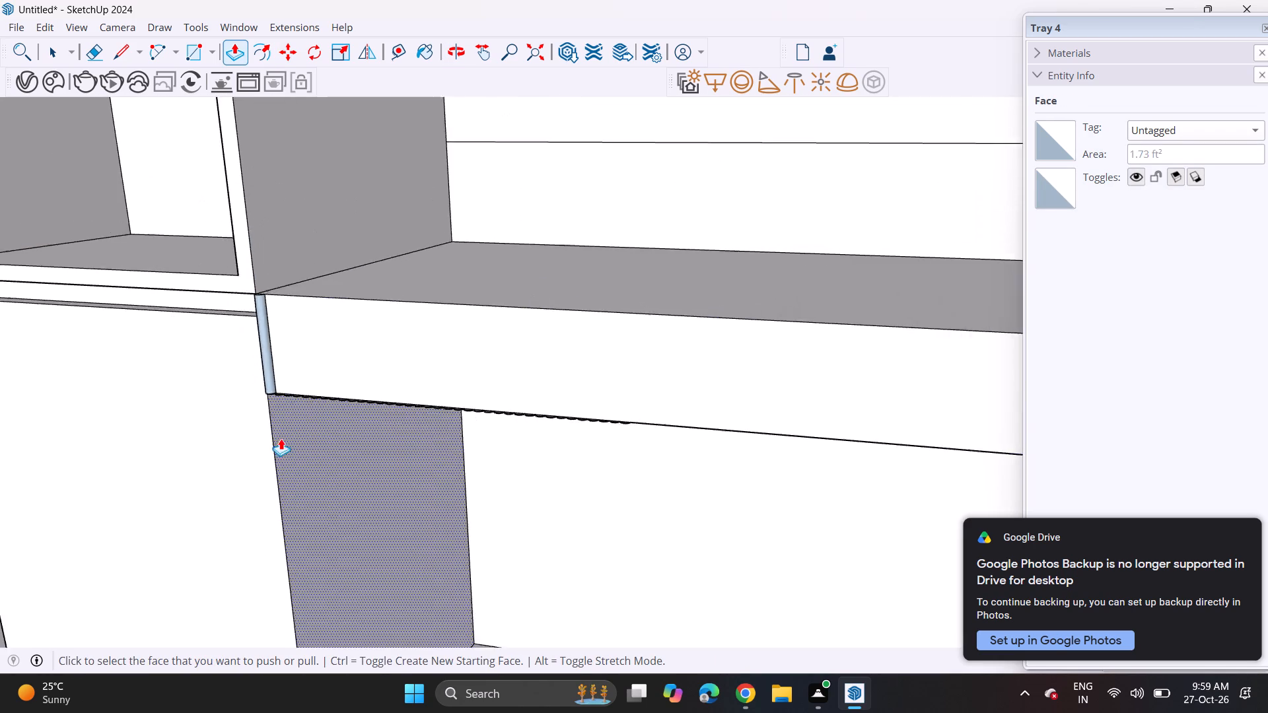
scroll(281, 438, "down", 6)
scroll(279, 458, "up", 1)
scroll(279, 458, "down", 13)
scroll(275, 515, "up", 1)
middle_click_drag(275, 515, 295, 460)
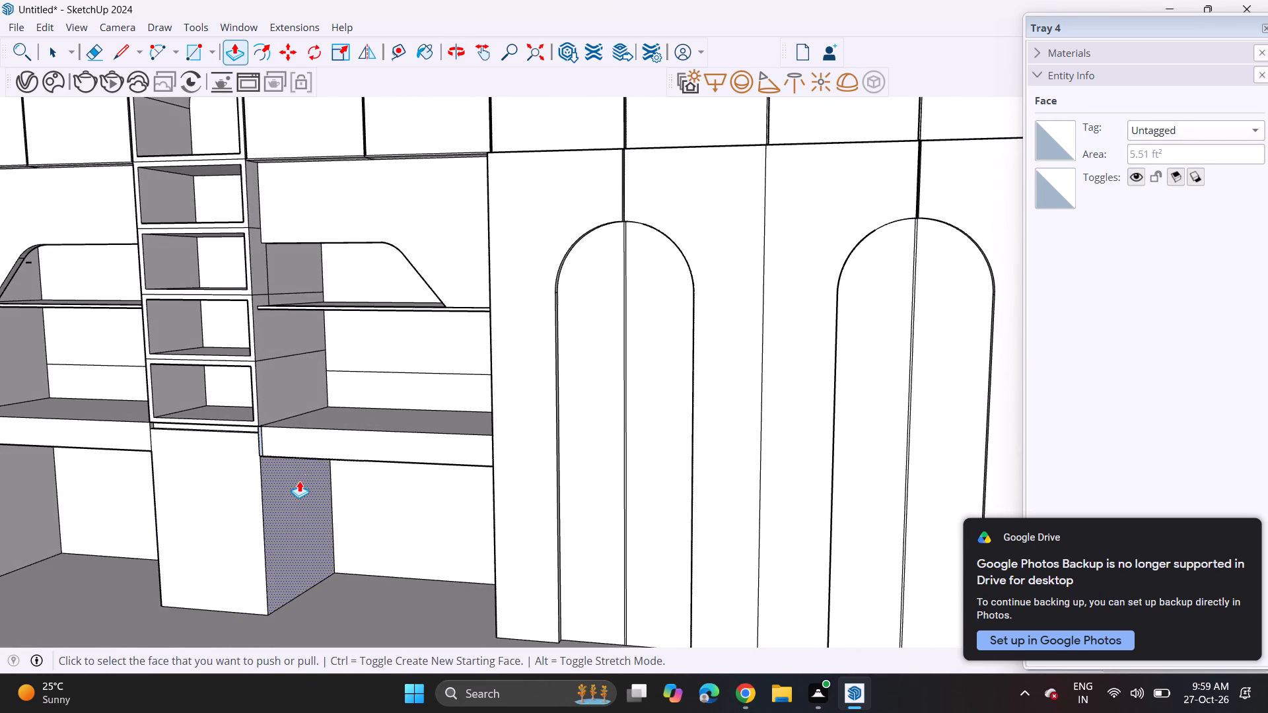
middle_click_drag(284, 496, 407, 482, "shift")
scroll(407, 480, "up", 1)
scroll(403, 471, "down", 1)
scroll(403, 471, "up", 1)
scroll(403, 473, "down", 4)
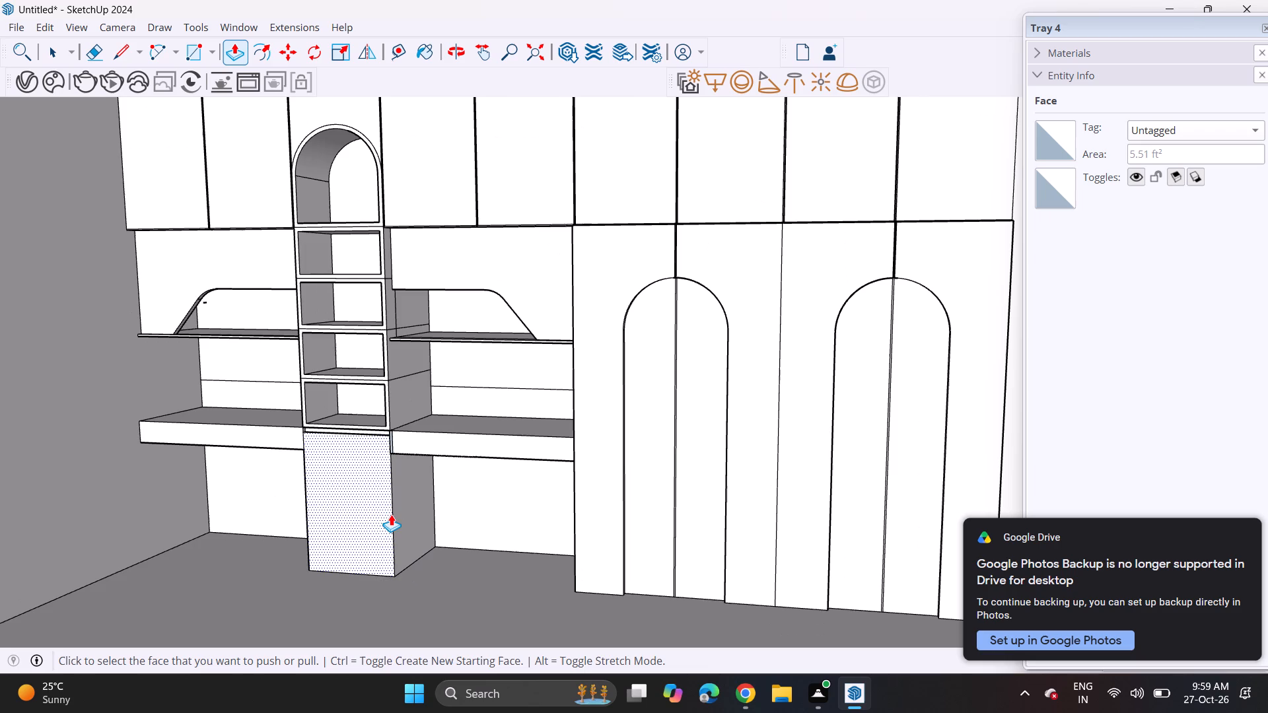
Undo the flute extrusion and the whole row of half-circles, back to the counter's plain lower edge.
key("ctrl+z")
middle_click_drag(418, 469, 394, 573)
key("ctrl+z")
key("ctrl+z")
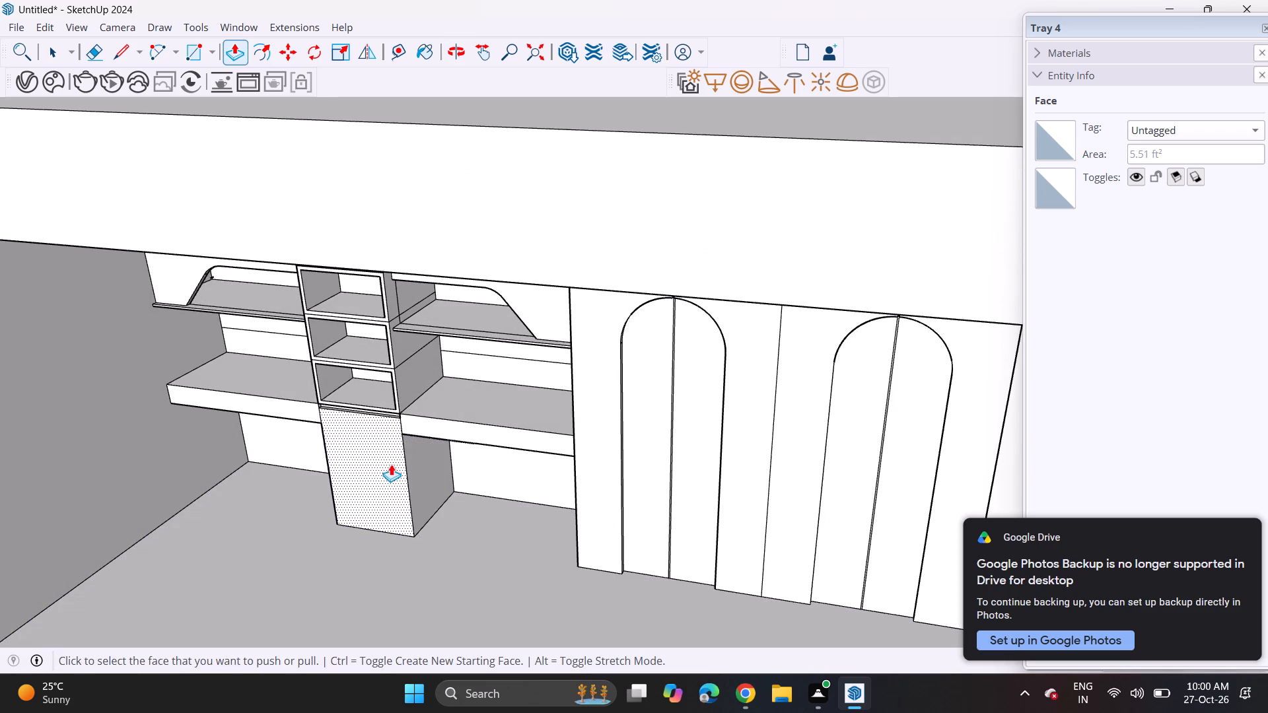
key("ctrl+z")
key("ctrl+z")
key("ctrl+z")
key("ctrl+z")
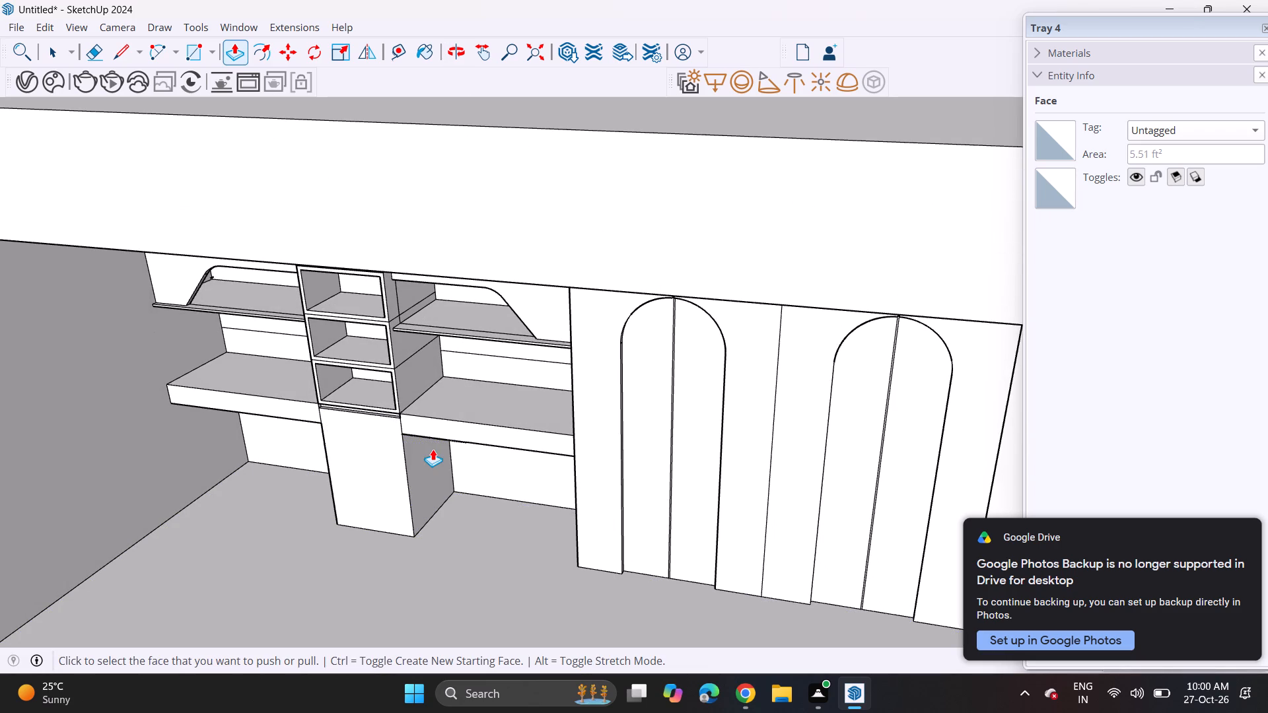
key("ctrl+z")
key("ctrl+z")
key("ctrl+z")
scroll(448, 442, "up", 1)
scroll(448, 442, "down", 2)
scroll(448, 442, "up", 1)
scroll(448, 442, "down", 1)
scroll(448, 442, "up", 3)
key("ctrl+z")
scroll(448, 438, "up", 6)
key("ctrl+z")
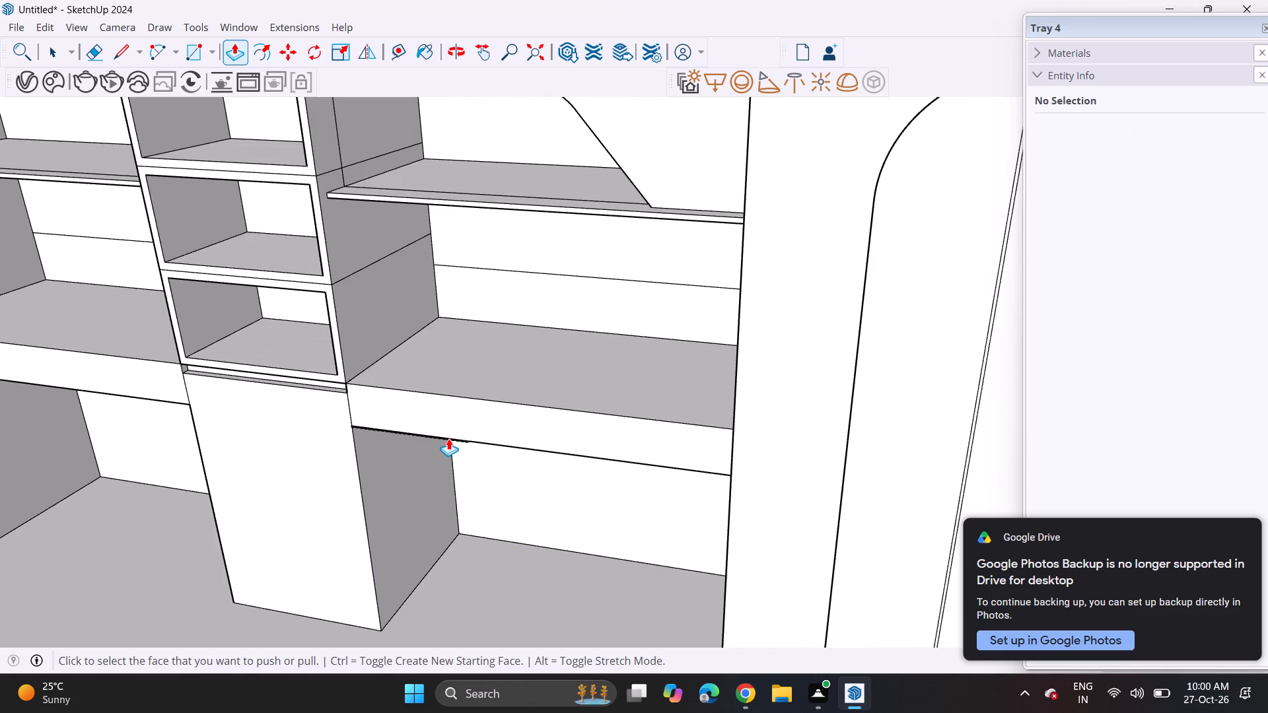
key("ctrl+z")
key("ctrl+z")
key("ctrl+z")
key("ctrl+z")
scroll(417, 440, "up", 9)
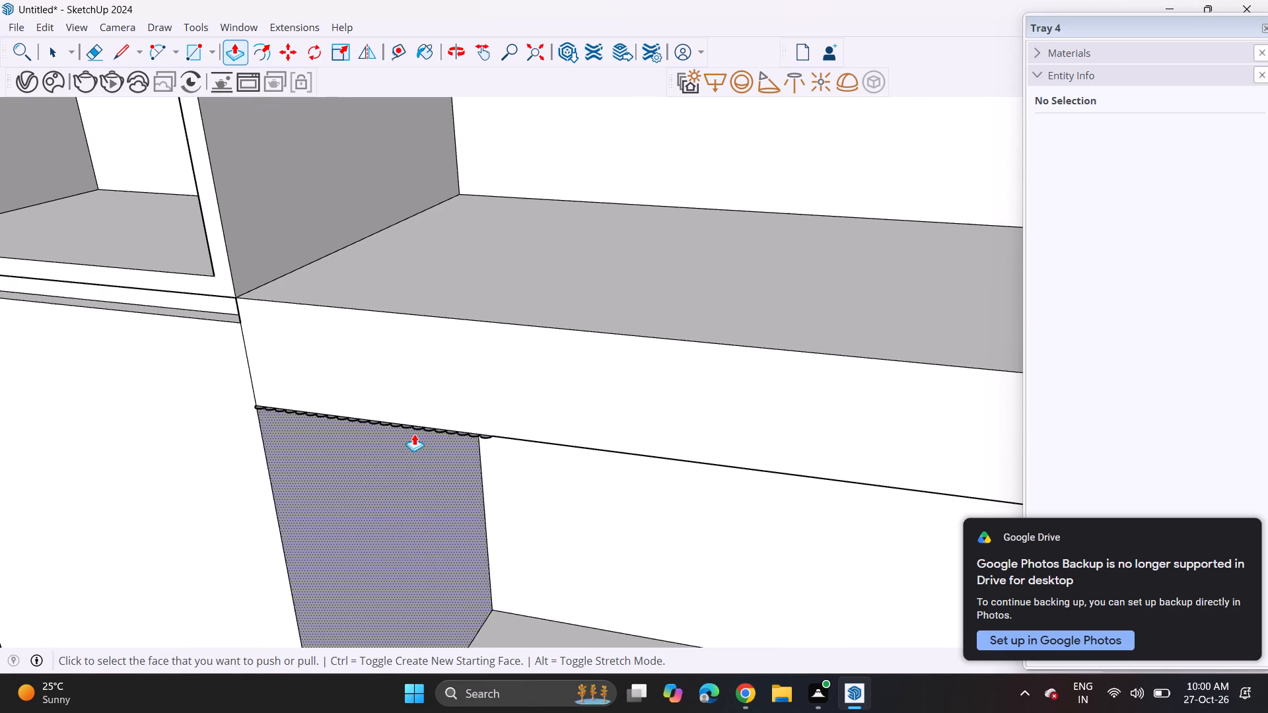
key("ctrl+z")
key("ctrl+z")
key("ctrl+z")
key("ctrl+z")
key("ctrl+z")
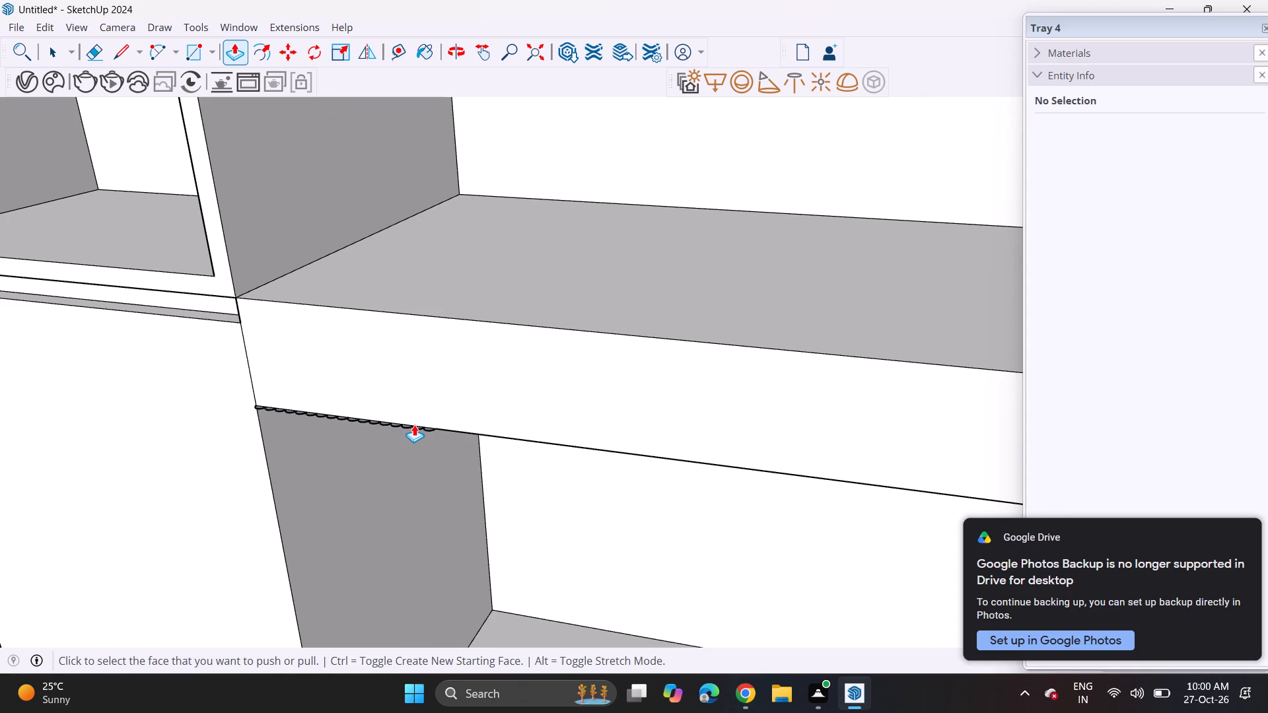
key("ctrl+z")
key("ctrl+z")
key("ctrl+z")
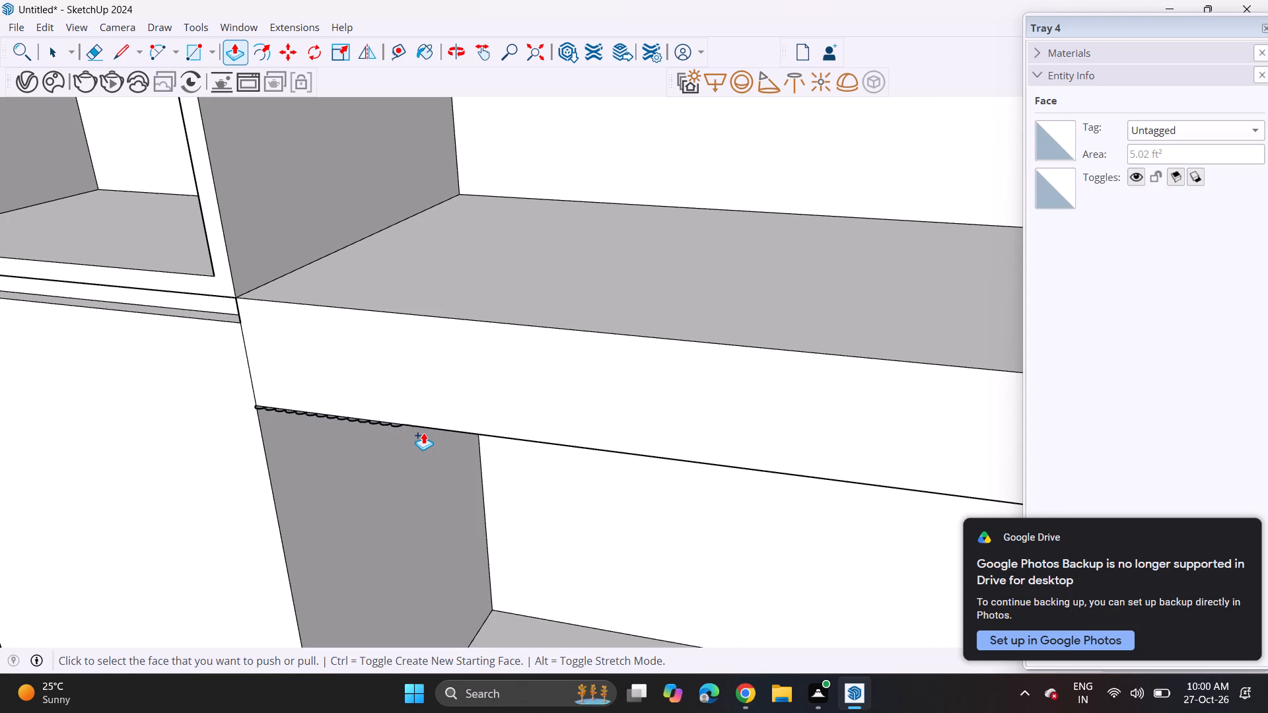
key("ctrl+z")
key("ctrl+z")
key("ctrl+z")
key("ctrl+z")
key("ctrl+z")
key("ctrl+z")
key("ctrl+z")
key("ctrl+z")
key("ctrl+z")
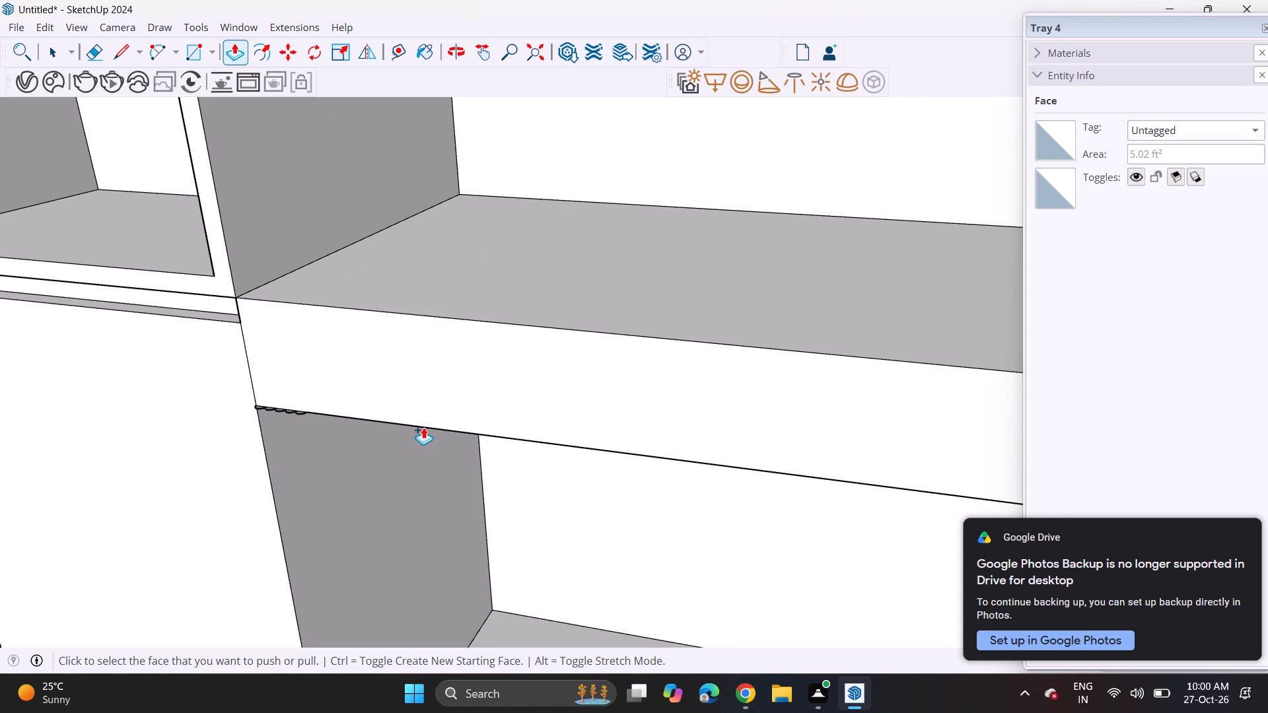
key("ctrl+z")
key("ctrl+z")
key("ctrl+z")
key("ctrl+z")
key("ctrl+z")
key("ctrl+z")
Push/Pull the top face of the counter beside the side wall slightly upward to form a thin countertop layer.
scroll(205, 409, "up", 1, "shift")
middle_click_drag(205, 409, 454, 414, "shift")
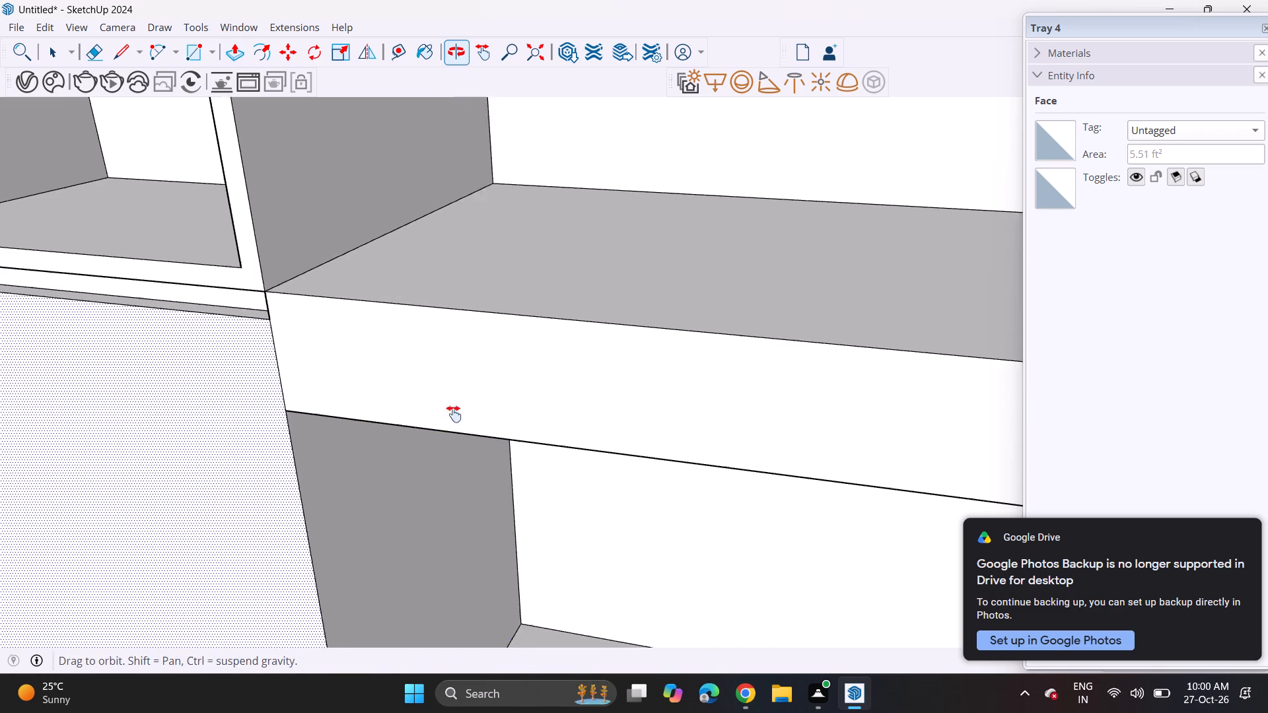
middle_click_drag(454, 414, 751, 390, "shift")
scroll(734, 387, "down", 1)
middle_click_drag(104, 413, 508, 455, "shift")
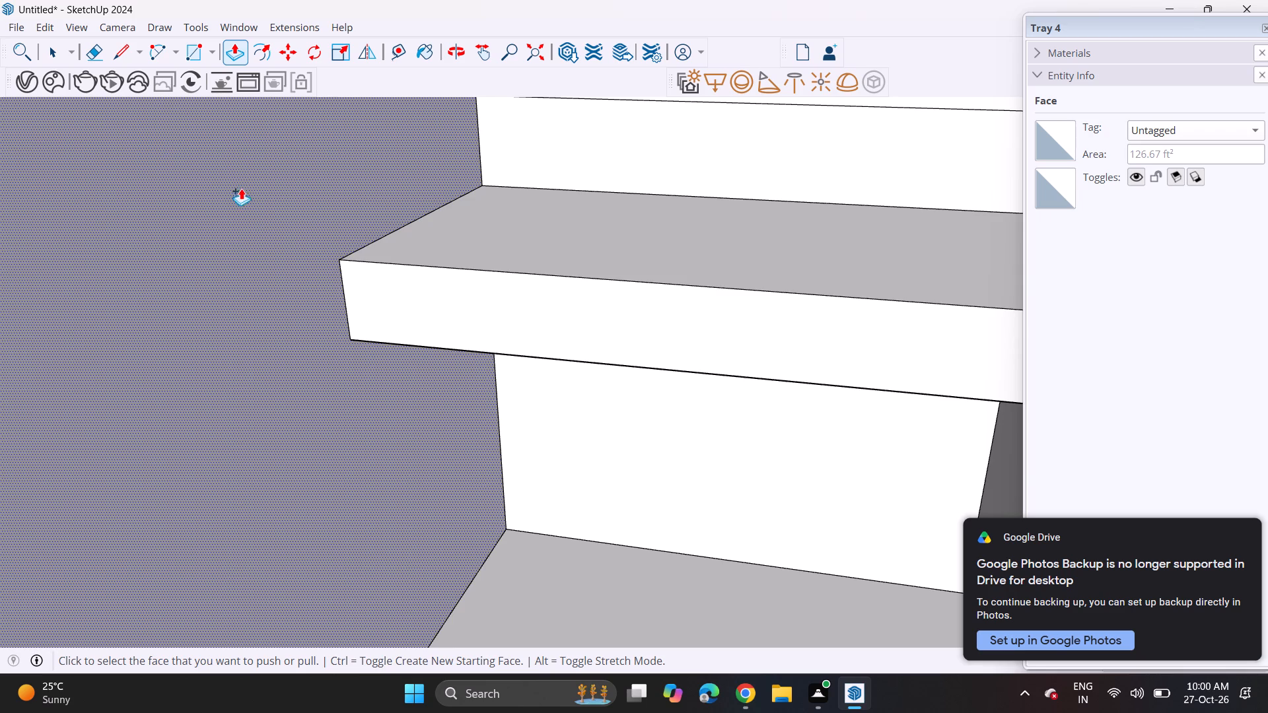
left_click(120, 57)
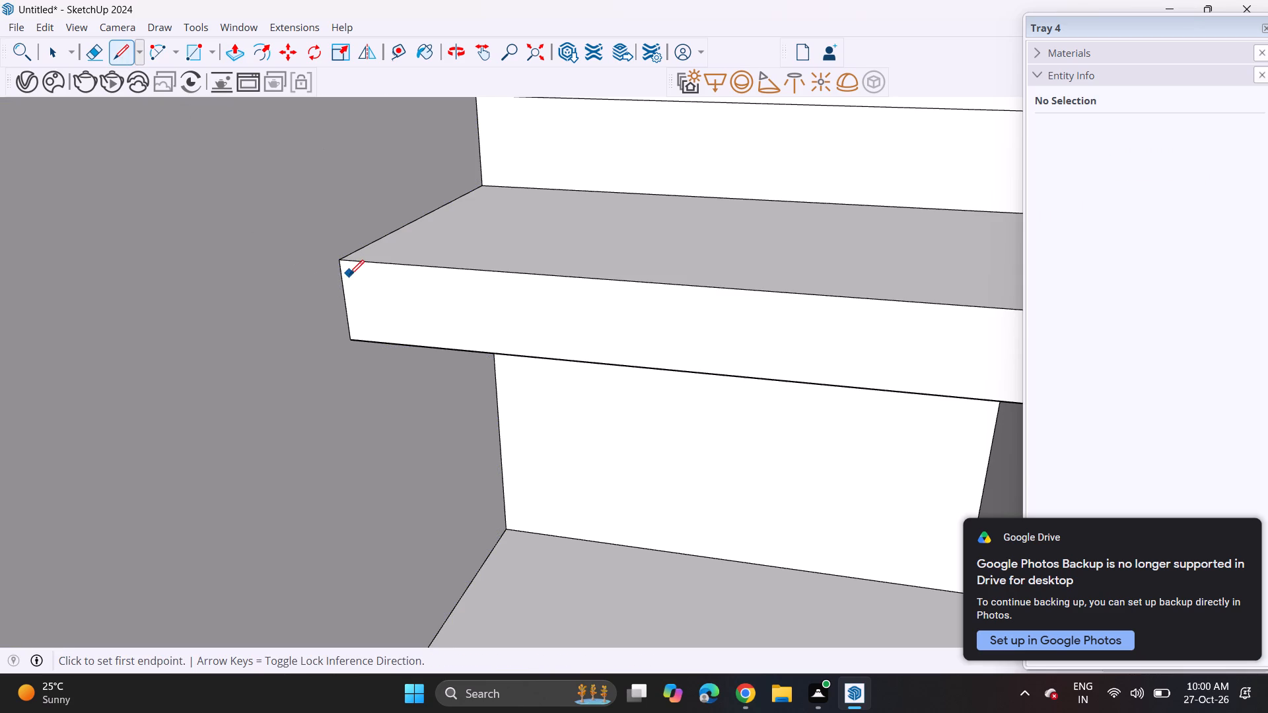
left_click(238, 53)
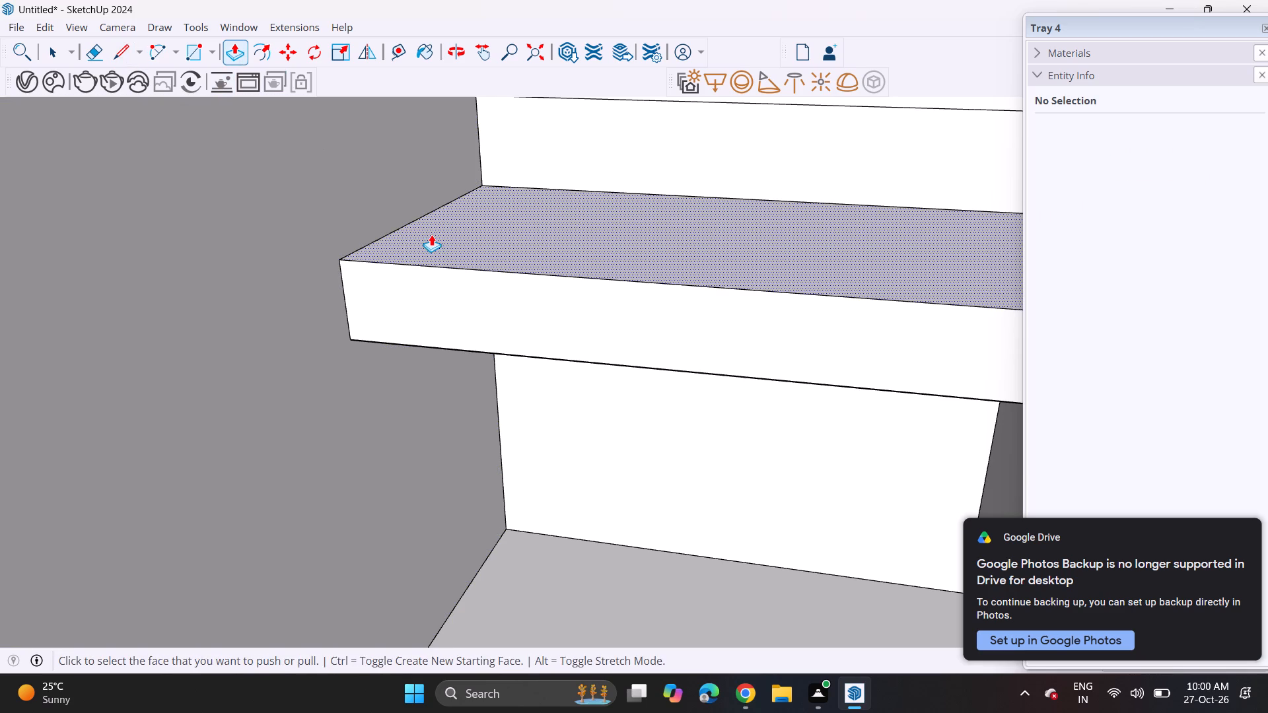
left_click(431, 234)
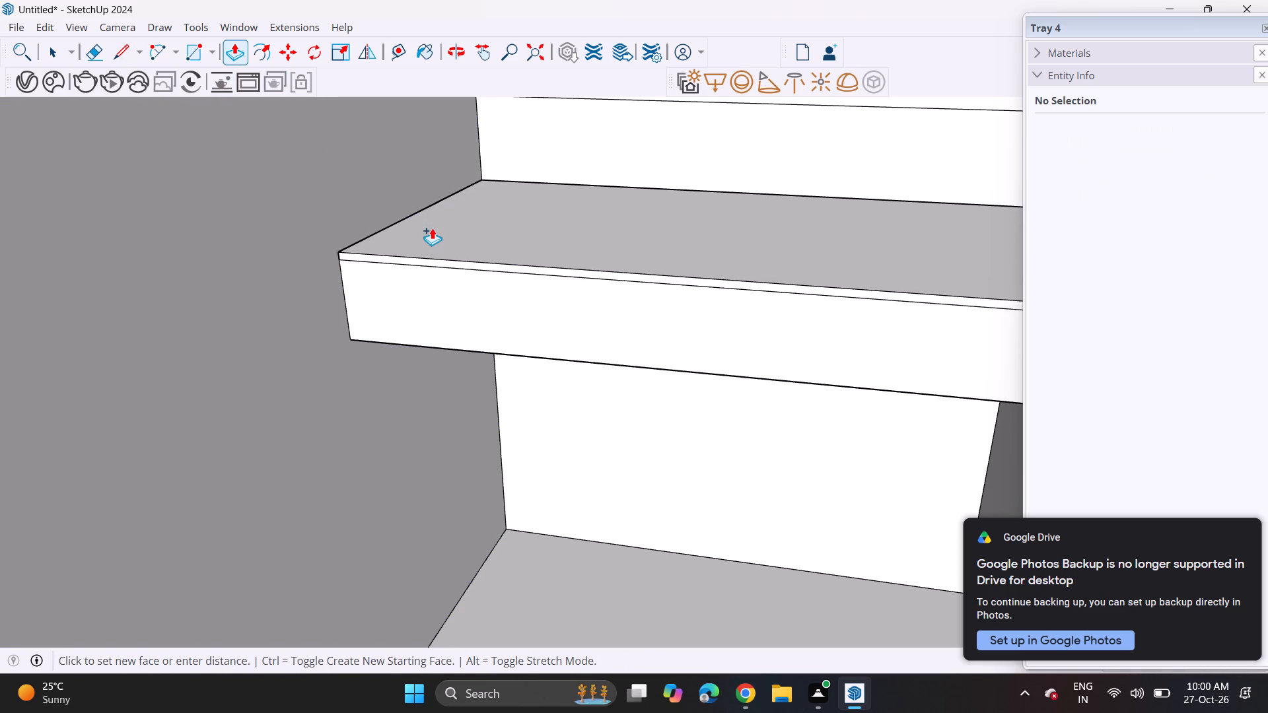
left_click(432, 228)
Repeat the same Push/Pull distance on the top of the counter on the other side of the central shelf unit.
scroll(535, 250, "down", 6)
middle_click_drag(601, 250, 130, 205)
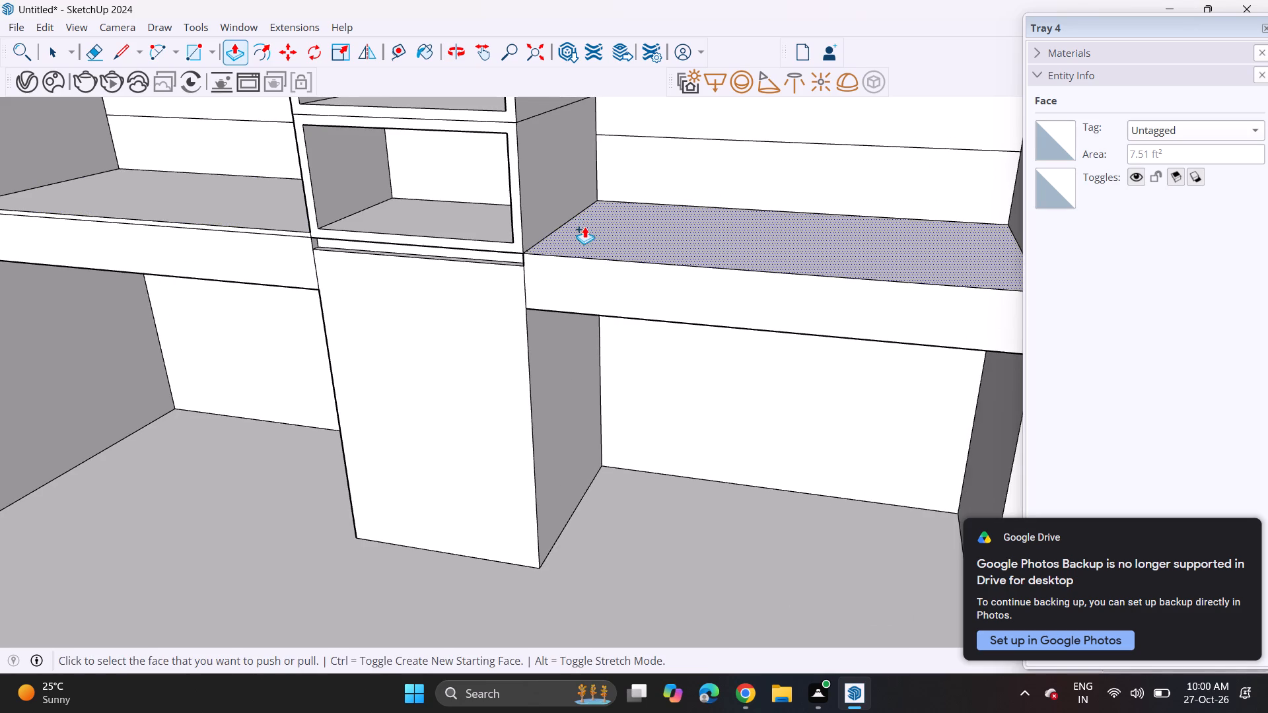
double_click(584, 226)
Draw a small arc with the 2 Point Arc tool on the wall-side counter's lower edge, starting at its outer corner, forming a half-circle face.
middle_click_drag(309, 238, 713, 248, "shift")
middle_click_drag(259, 234, 271, 271)
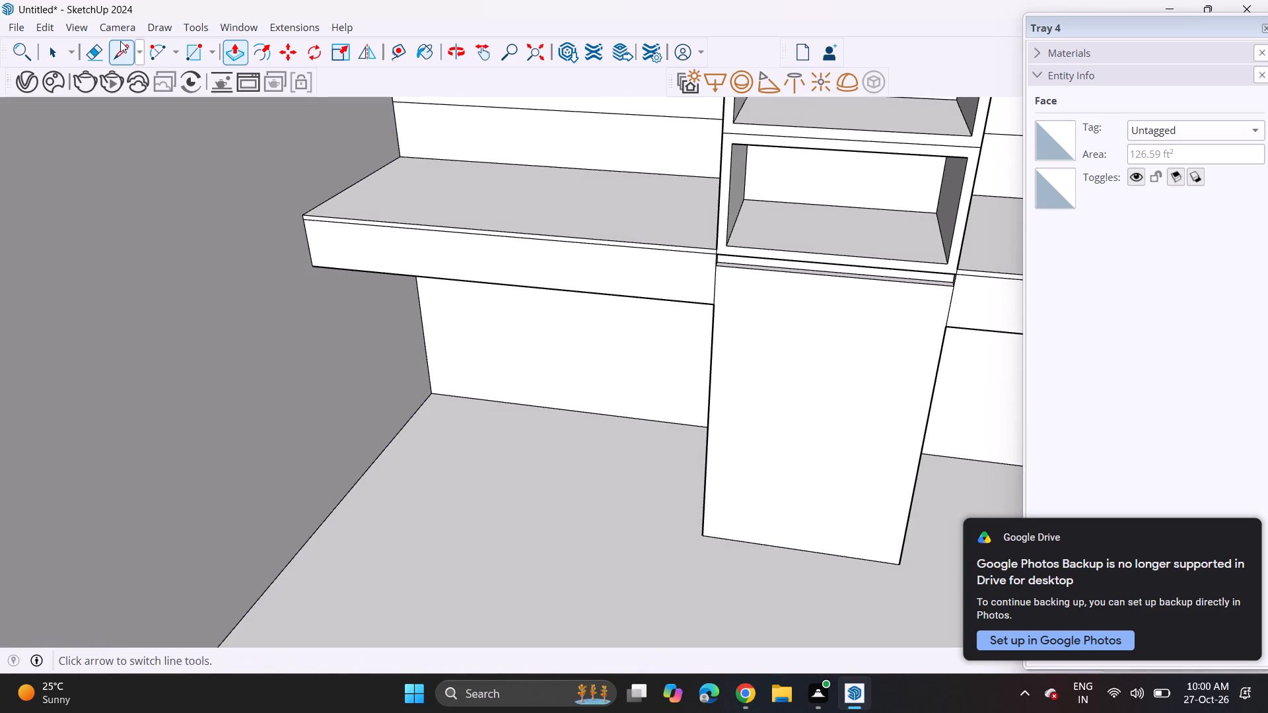
left_click(155, 54)
middle_click_drag(350, 213, 352, 277)
scroll(324, 265, "up", 1)
scroll(324, 265, "down", 1)
scroll(324, 265, "up", 4)
scroll(324, 265, "down", 2)
scroll(324, 265, "up", 8)
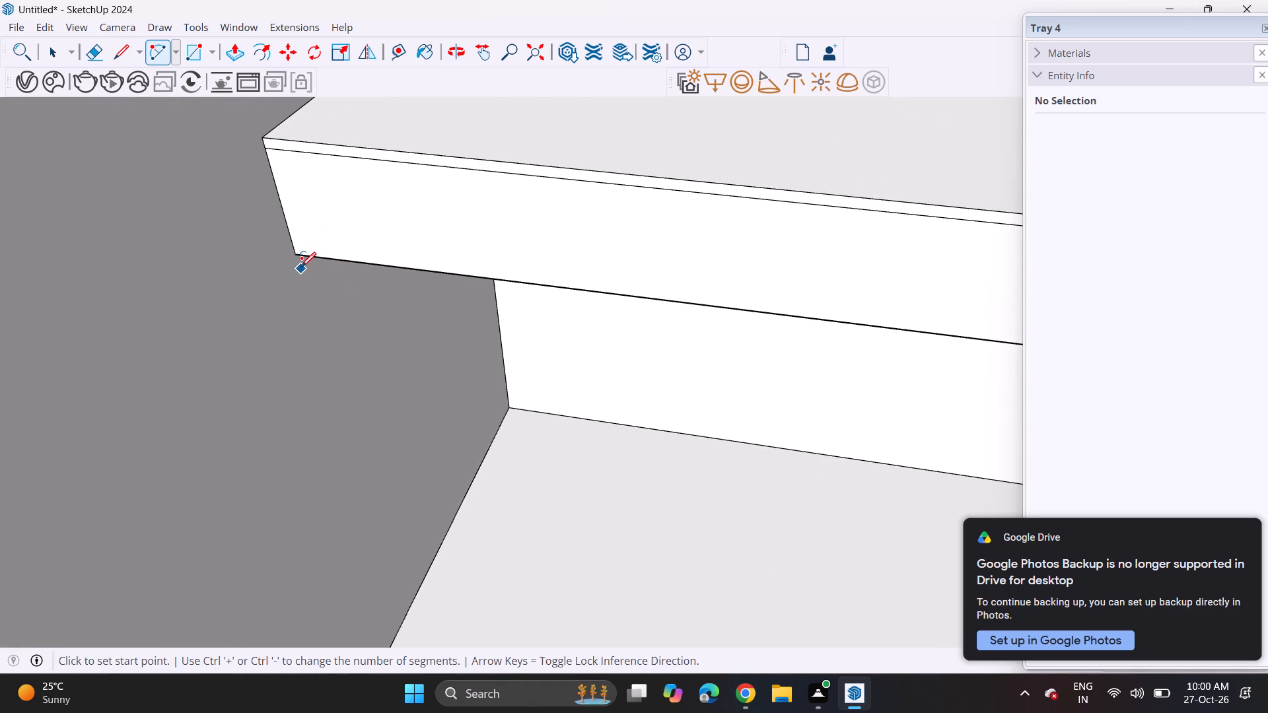
left_click(293, 250)
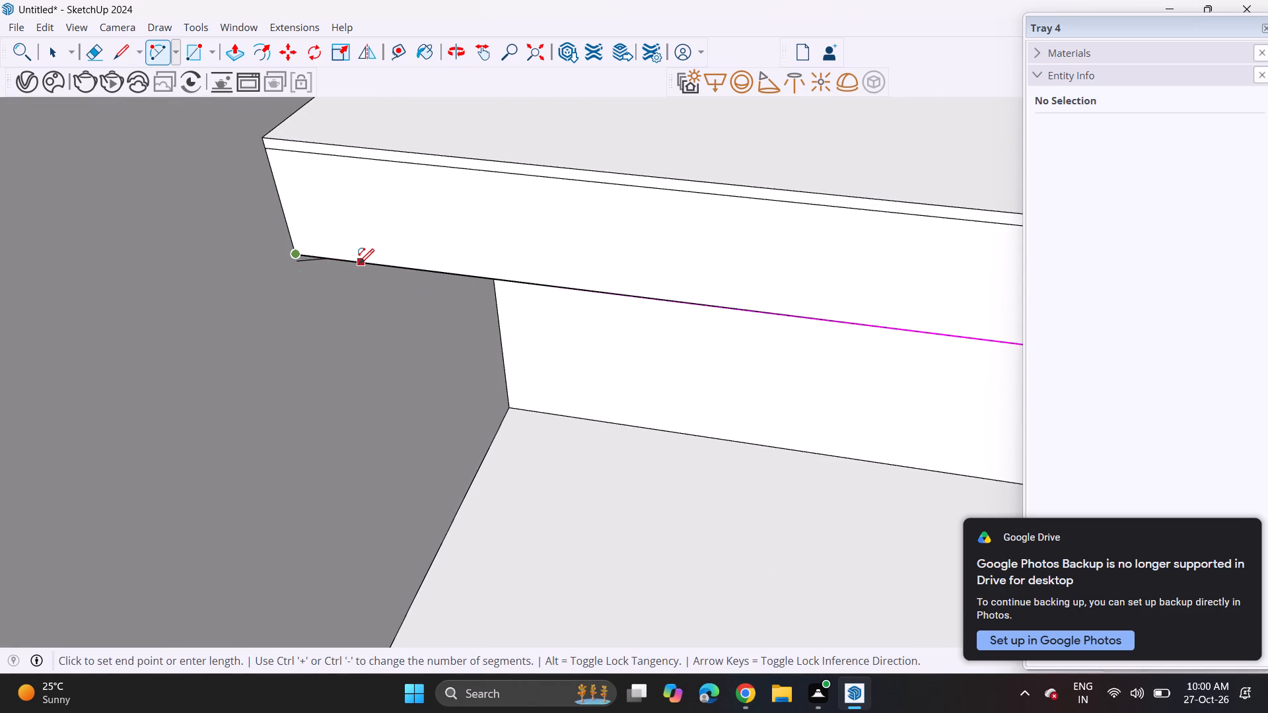
left_click(359, 263)
left_click(313, 269)
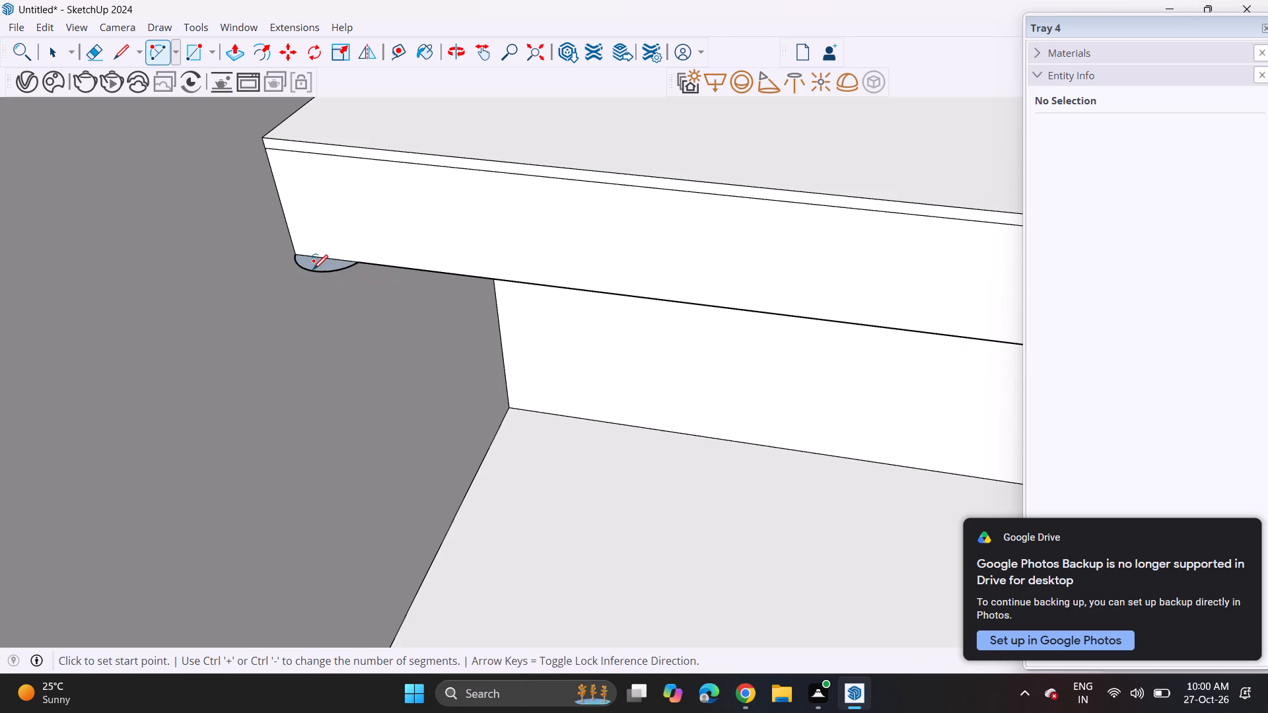
Select the half-circle face with its edges and copy it three times end to end along the counter's lower edge.
scroll(369, 257, "up", 1)
middle_click_drag(369, 257, 354, 215)
scroll(340, 193, "down", 13)
middle_click_drag(389, 292, 396, 199)
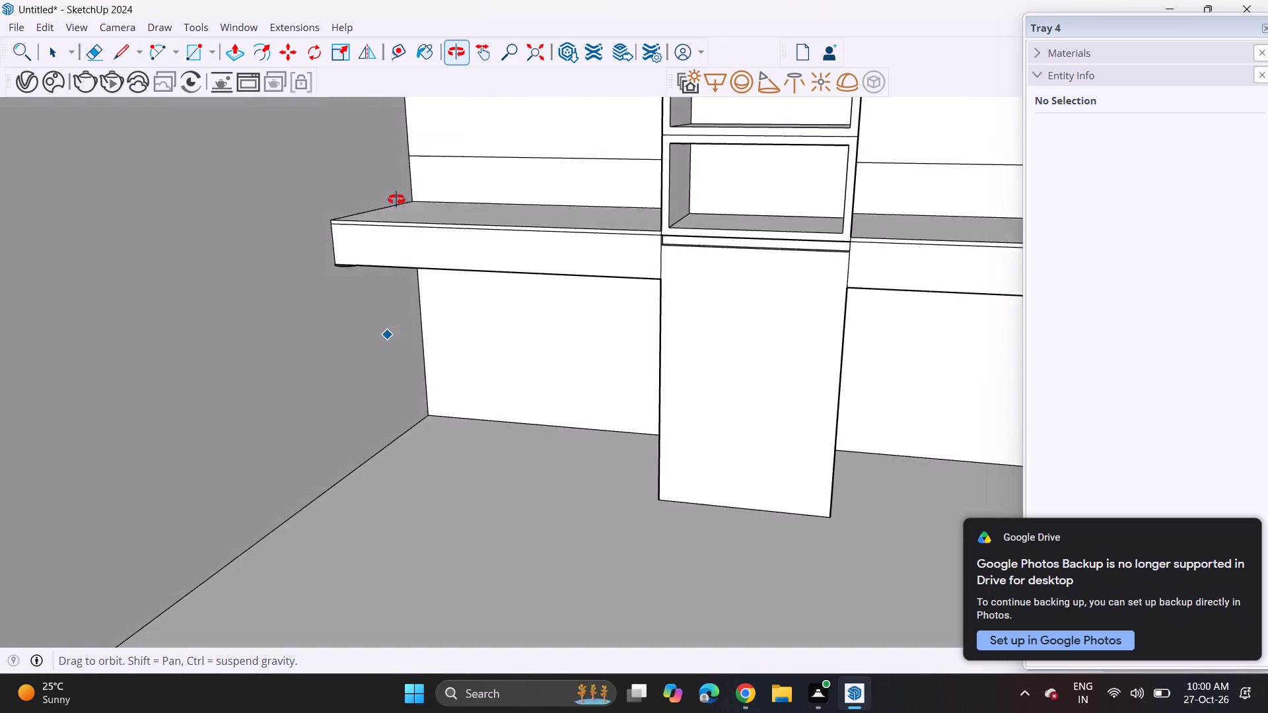
middle_click_drag(396, 199, 398, 329)
scroll(333, 244, "up", 1)
scroll(329, 243, "down", 2)
scroll(329, 243, "up", 11)
scroll(339, 257, "down", 1)
scroll(339, 257, "up", 8)
scroll(326, 248, "down", 1)
scroll(326, 248, "up", 1)
scroll(319, 244, "down", 6)
key("space")
double_click(303, 241)
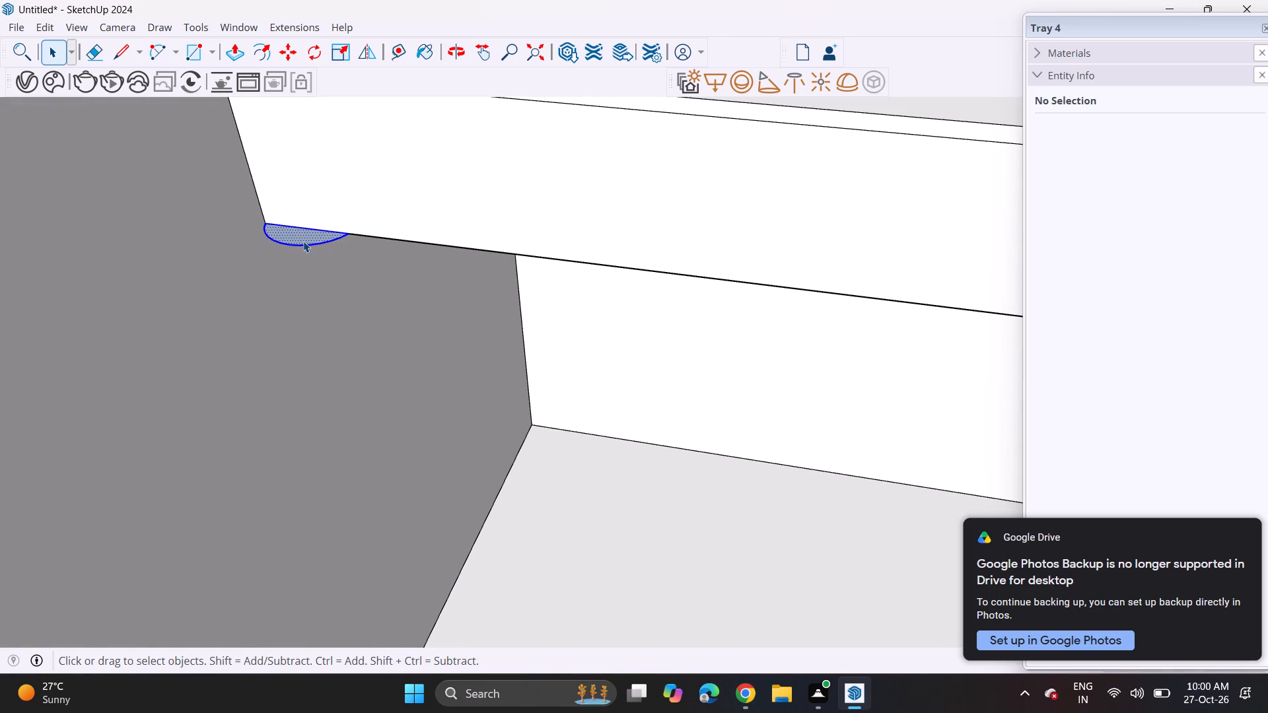
scroll(275, 228, "up", 5)
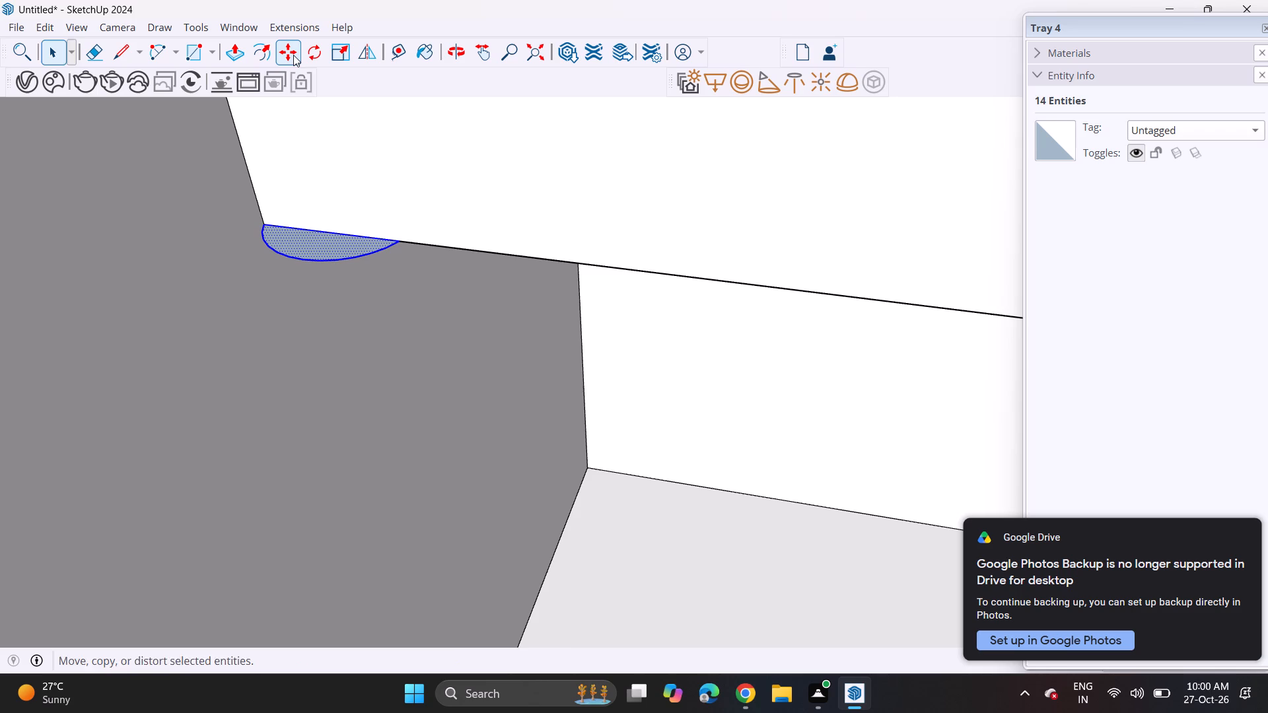
left_click(293, 55)
left_click(268, 223)
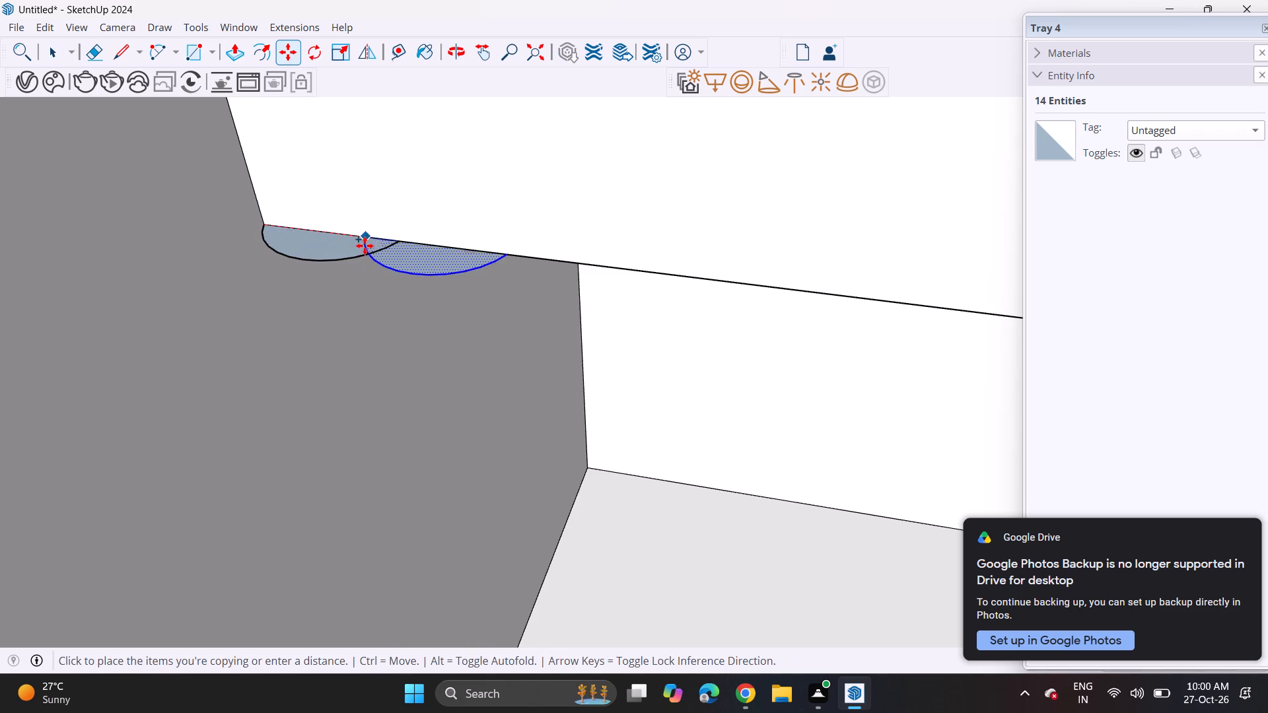
left_click(397, 236)
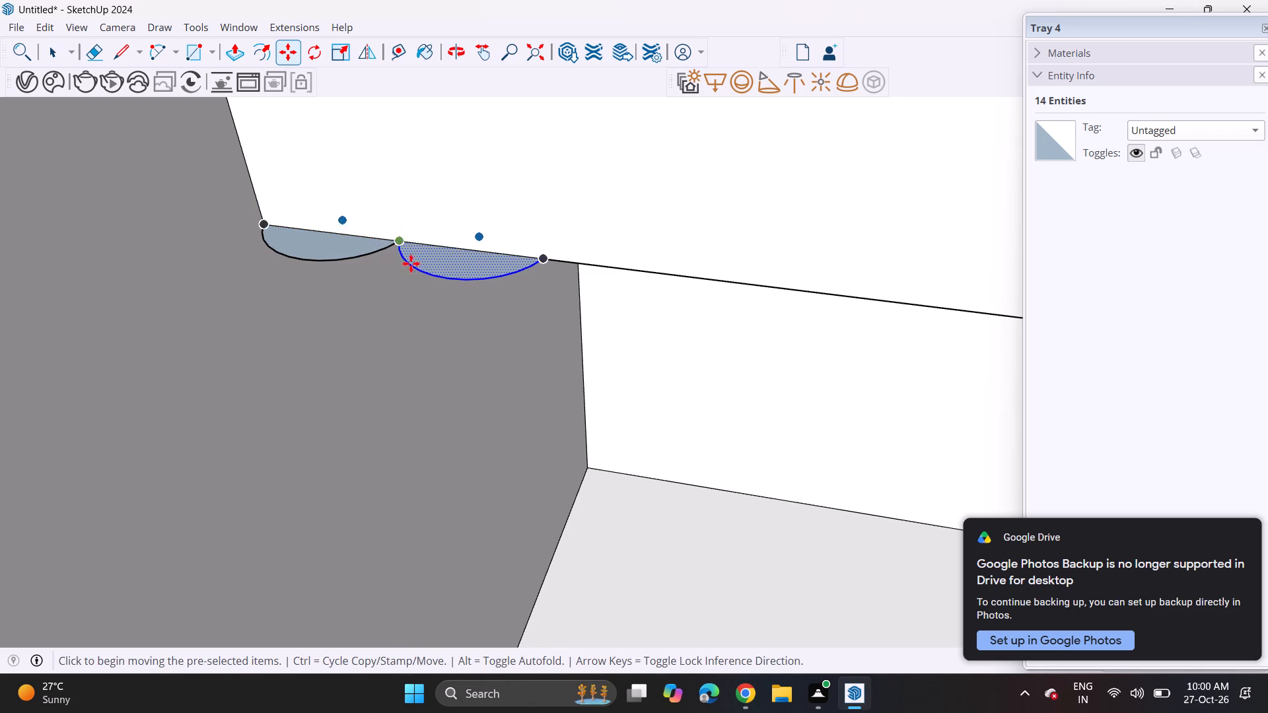
left_click(399, 240)
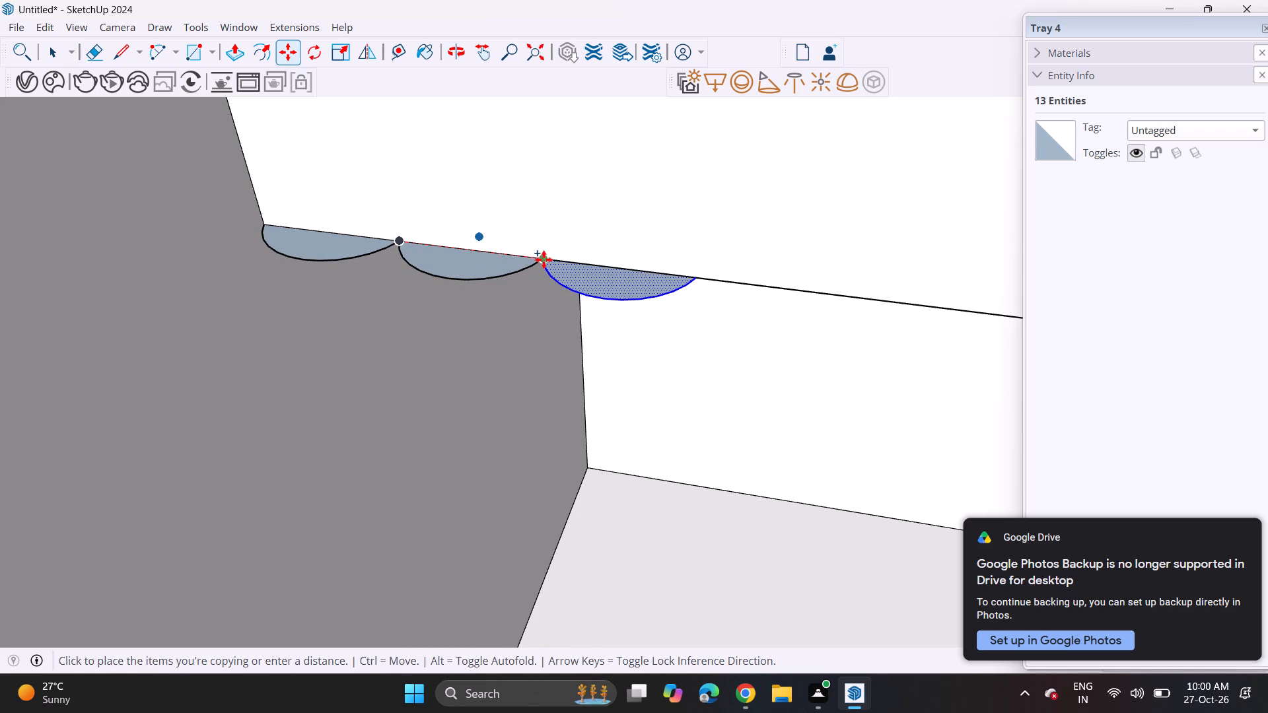
left_click(544, 259)
left_click(542, 259)
left_click(701, 276)
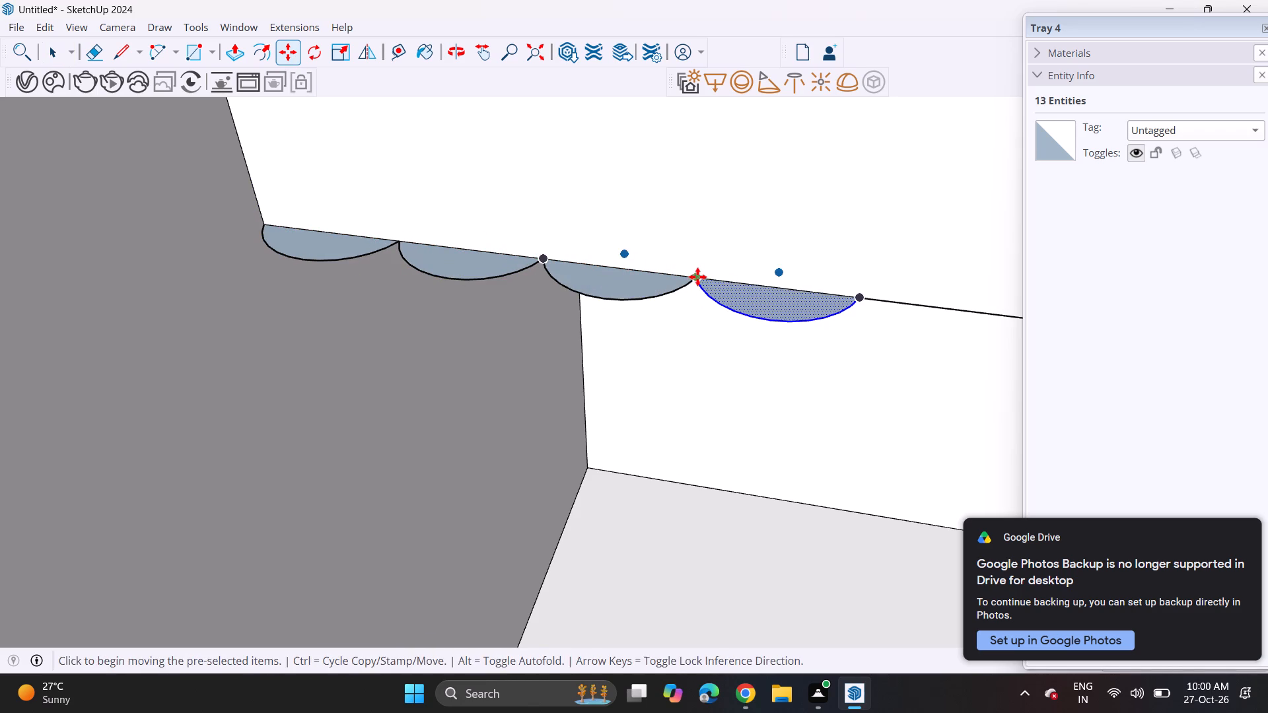
Continue the row with three more half-circle copies, each starting at the far endpoint of the last one.
left_click(697, 274)
middle_click_drag(787, 275, 328, 223, "shift")
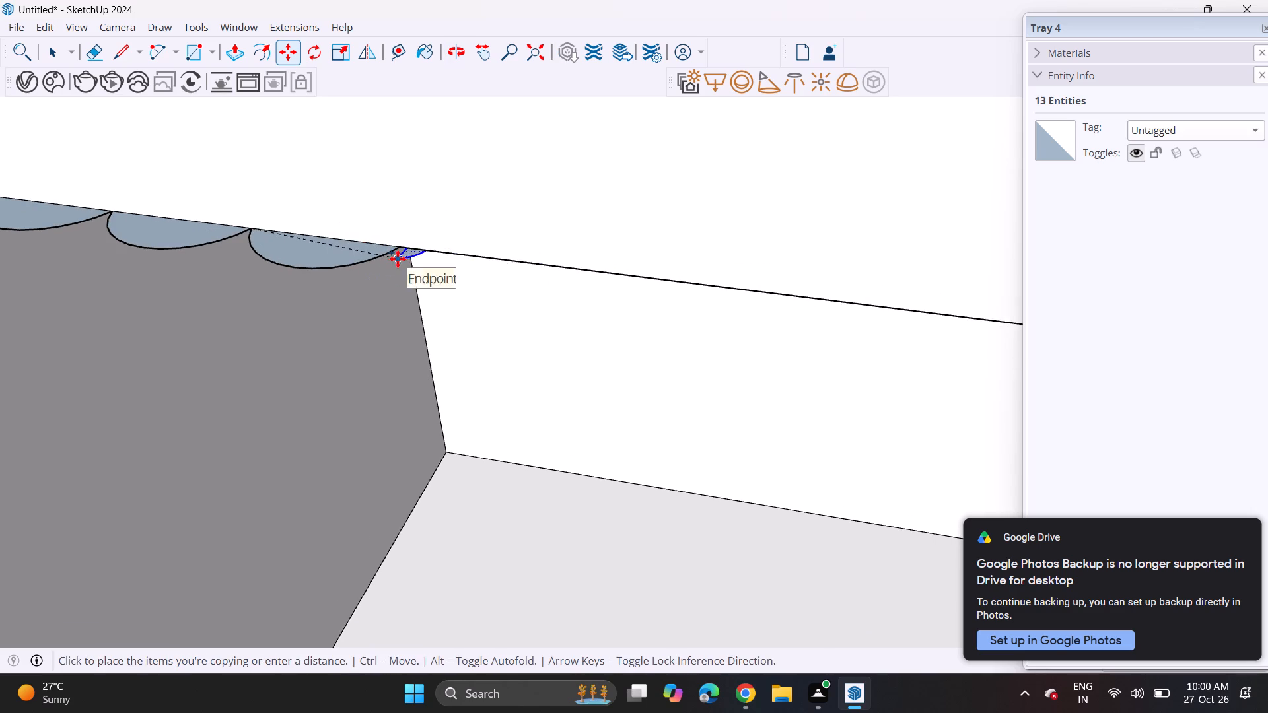
left_click(400, 252)
left_click(404, 248)
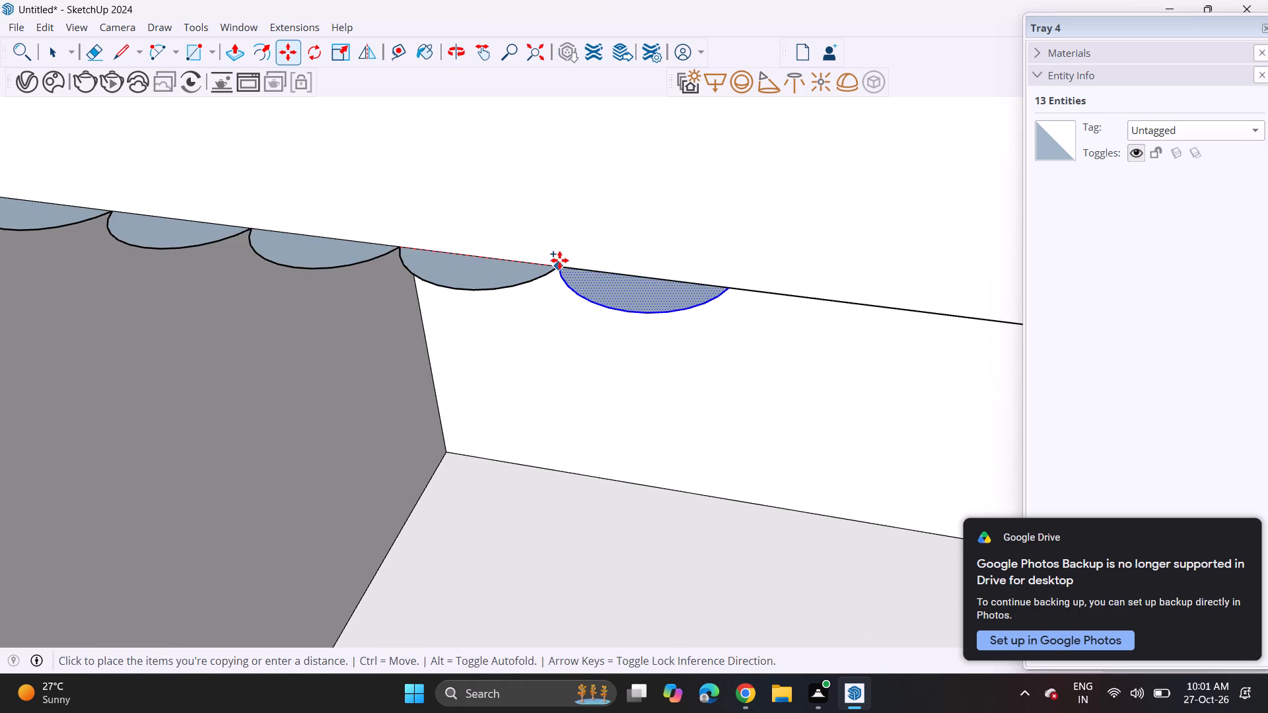
left_click(559, 260)
left_click(560, 260)
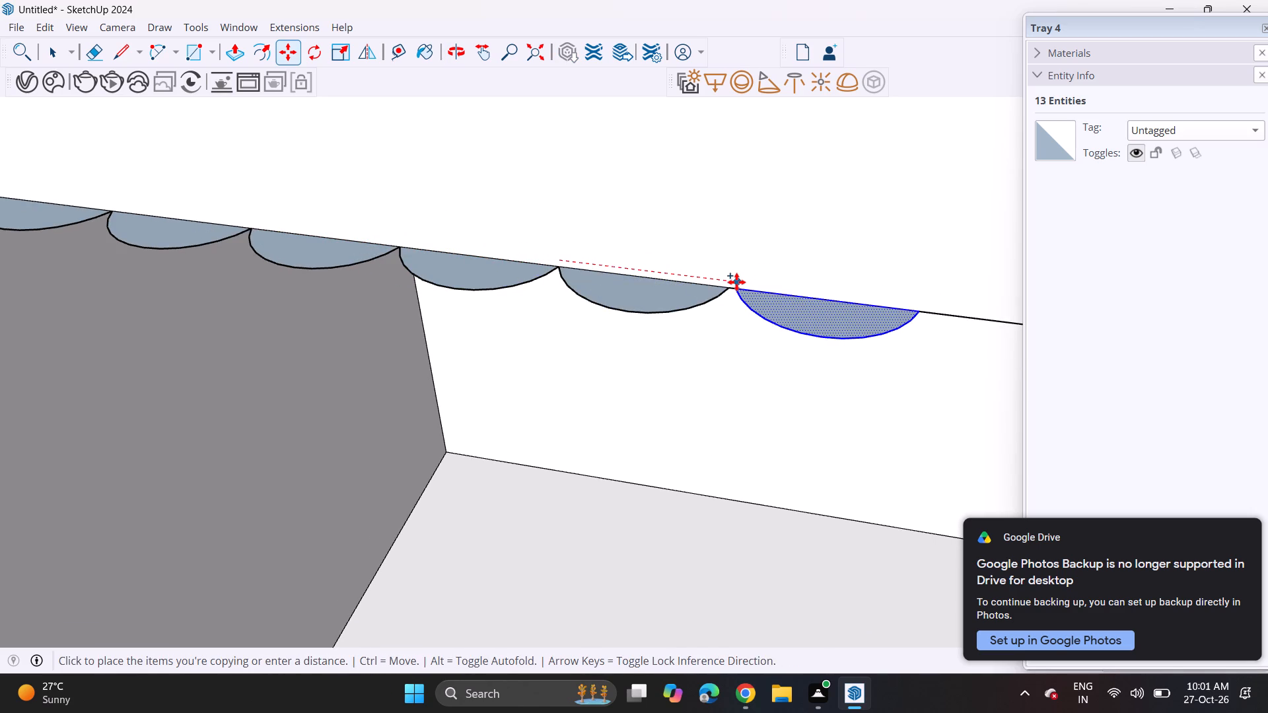
left_click(733, 276)
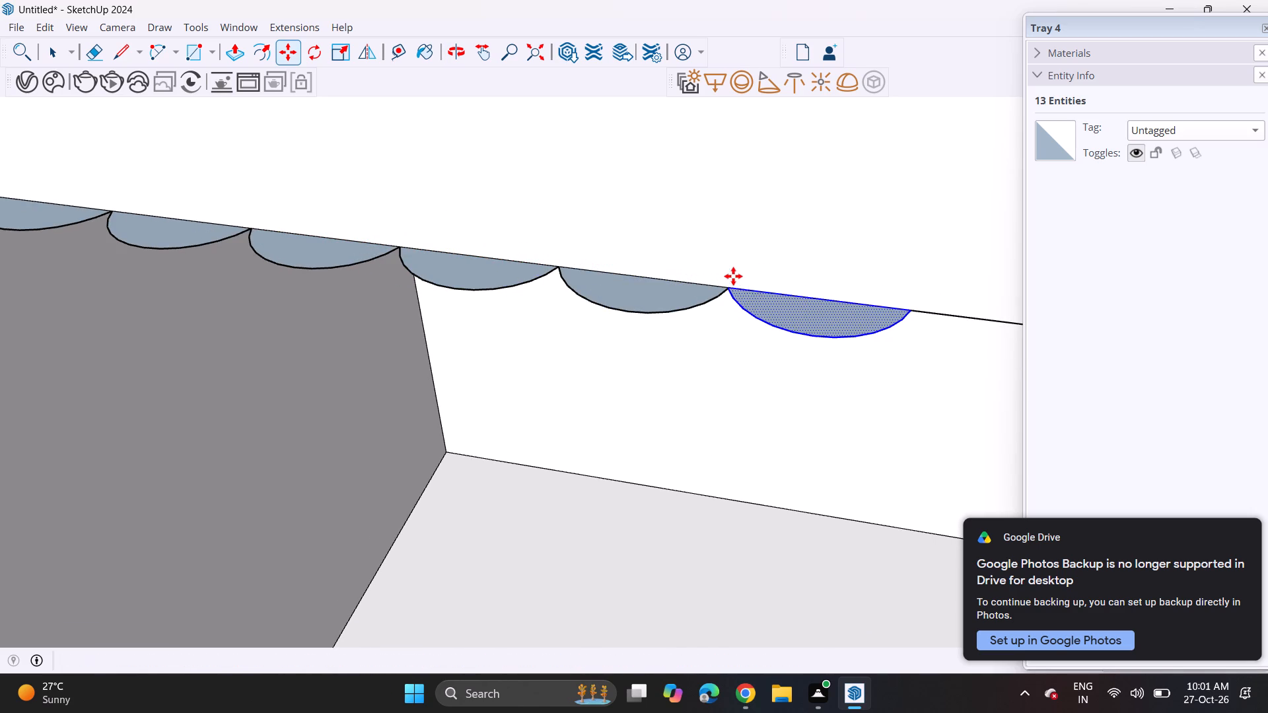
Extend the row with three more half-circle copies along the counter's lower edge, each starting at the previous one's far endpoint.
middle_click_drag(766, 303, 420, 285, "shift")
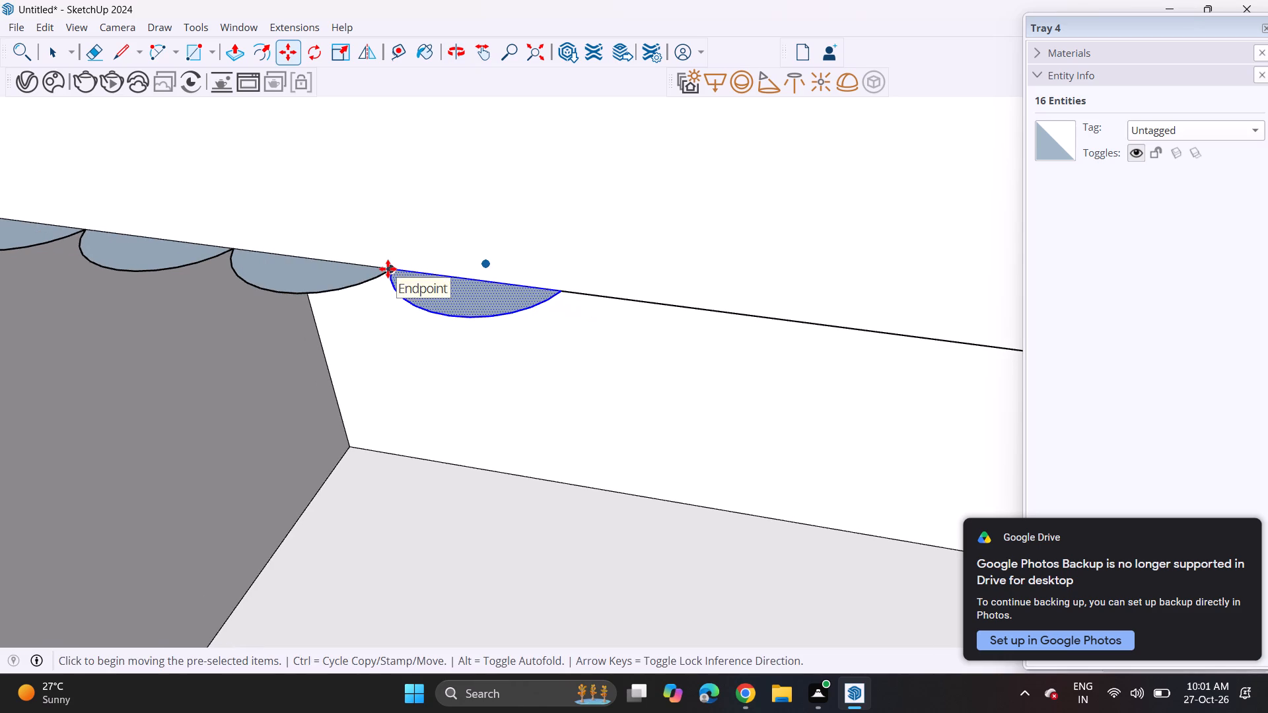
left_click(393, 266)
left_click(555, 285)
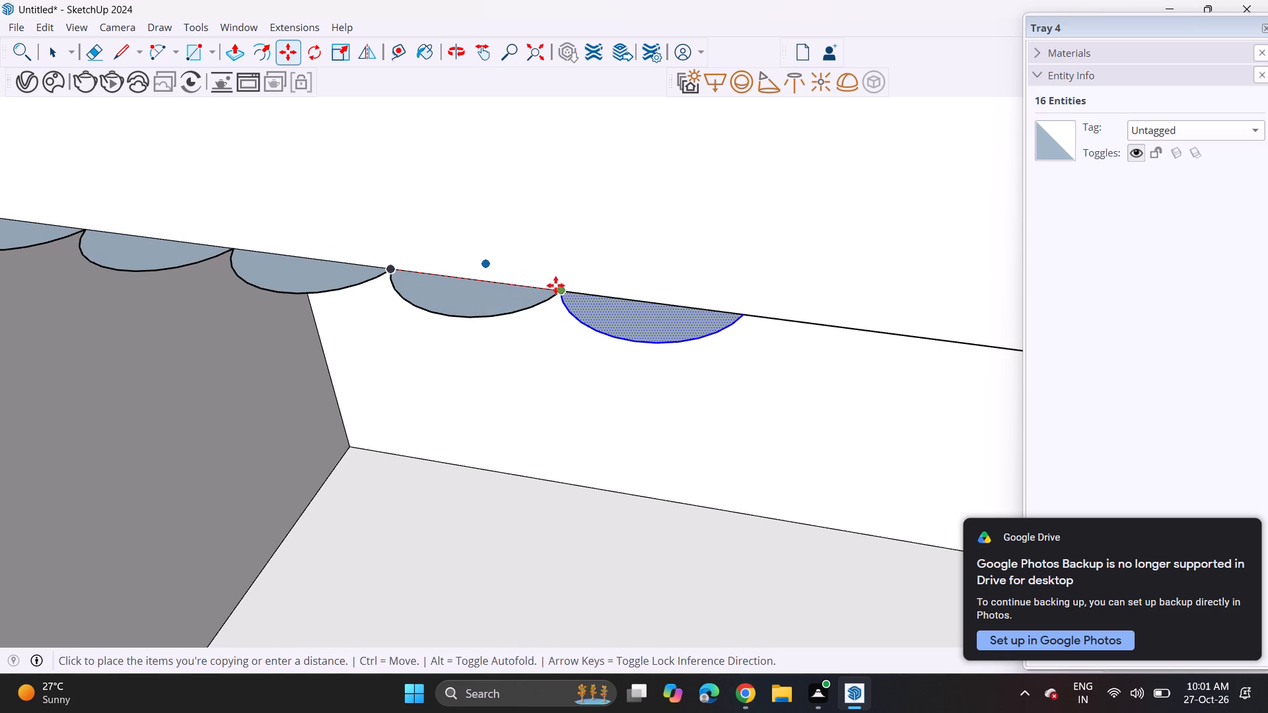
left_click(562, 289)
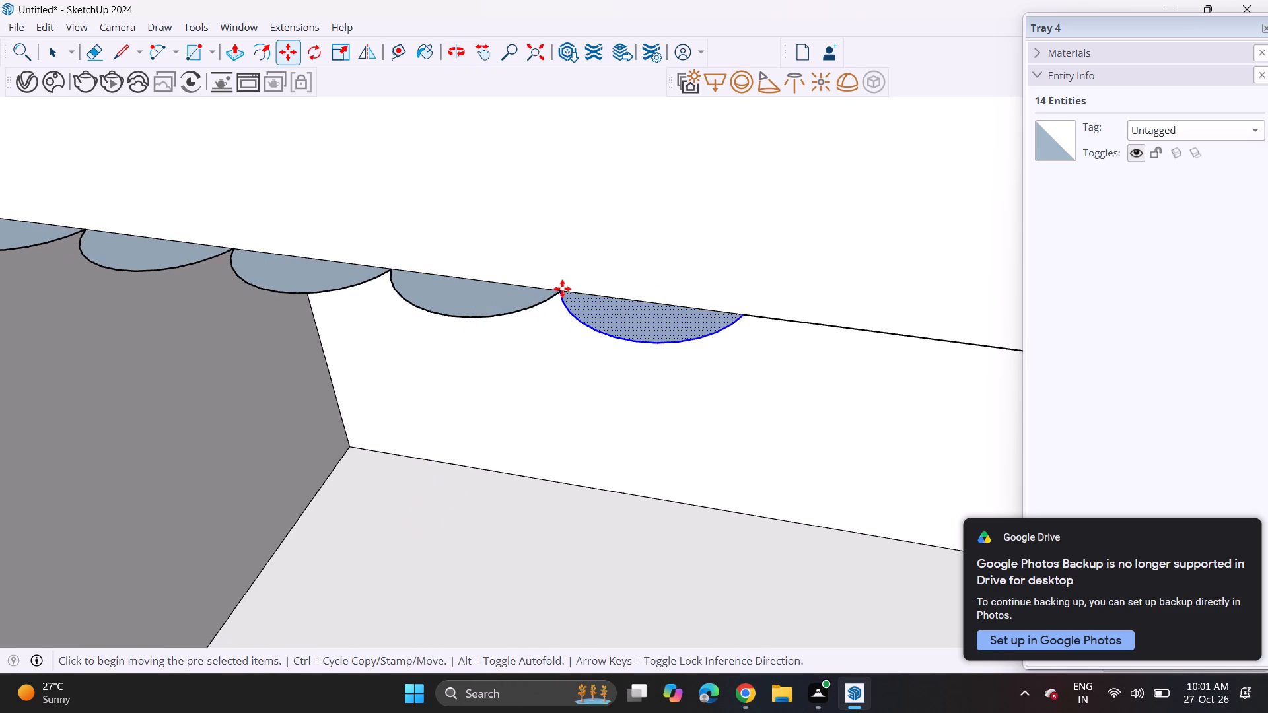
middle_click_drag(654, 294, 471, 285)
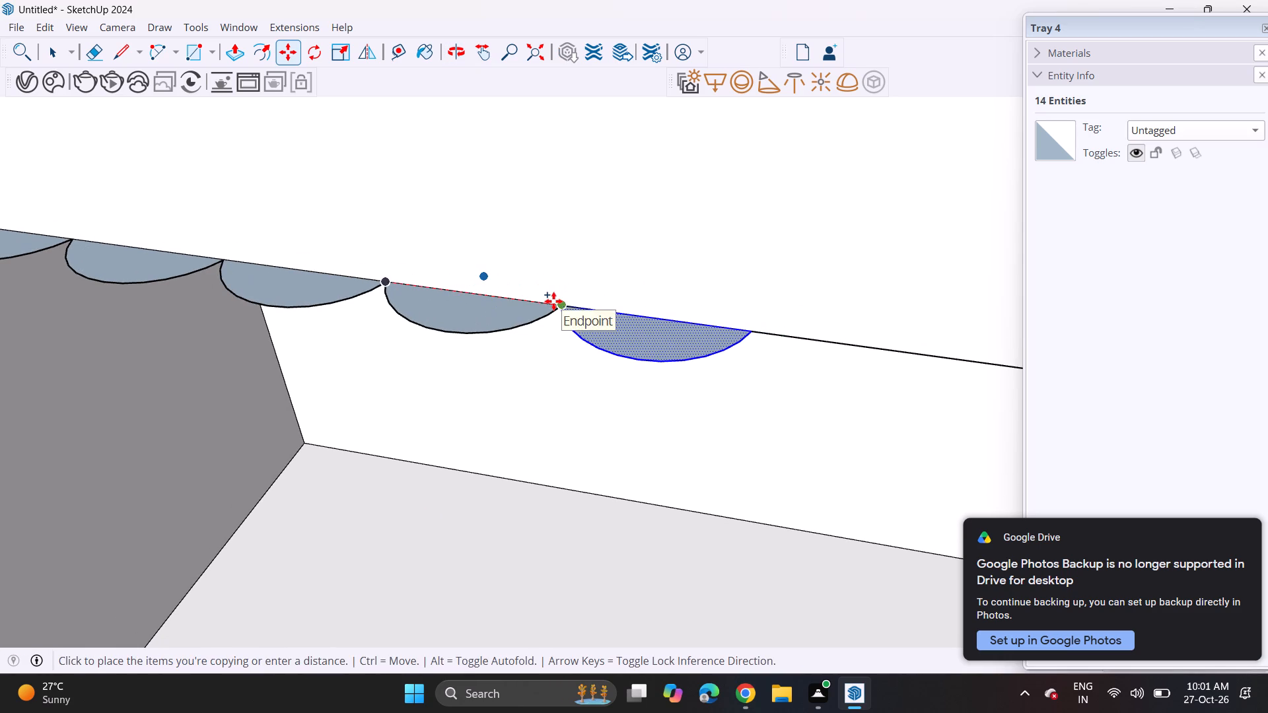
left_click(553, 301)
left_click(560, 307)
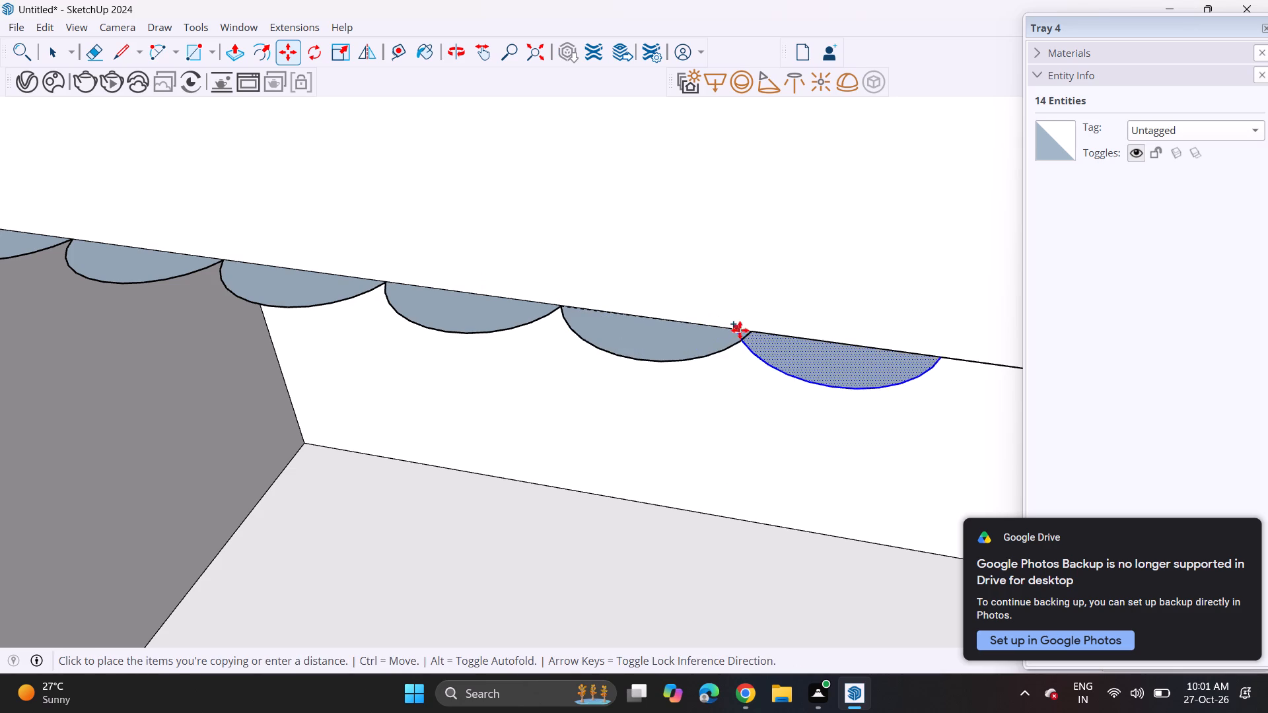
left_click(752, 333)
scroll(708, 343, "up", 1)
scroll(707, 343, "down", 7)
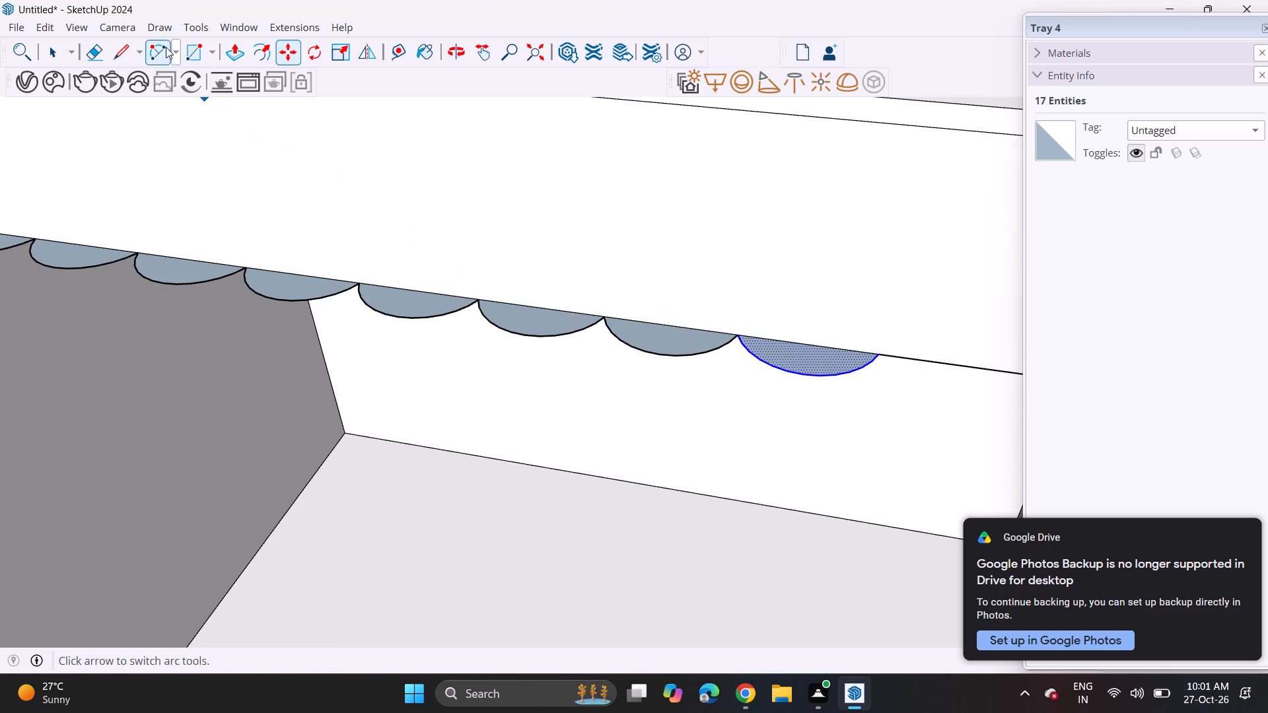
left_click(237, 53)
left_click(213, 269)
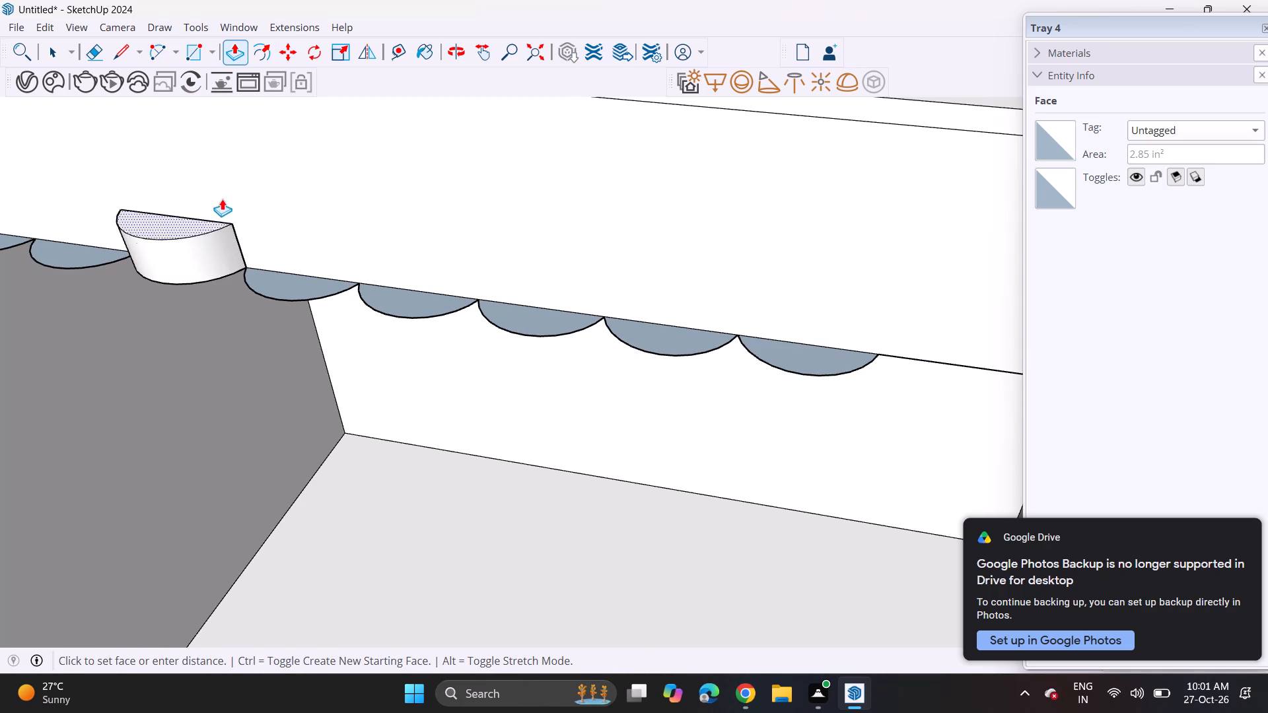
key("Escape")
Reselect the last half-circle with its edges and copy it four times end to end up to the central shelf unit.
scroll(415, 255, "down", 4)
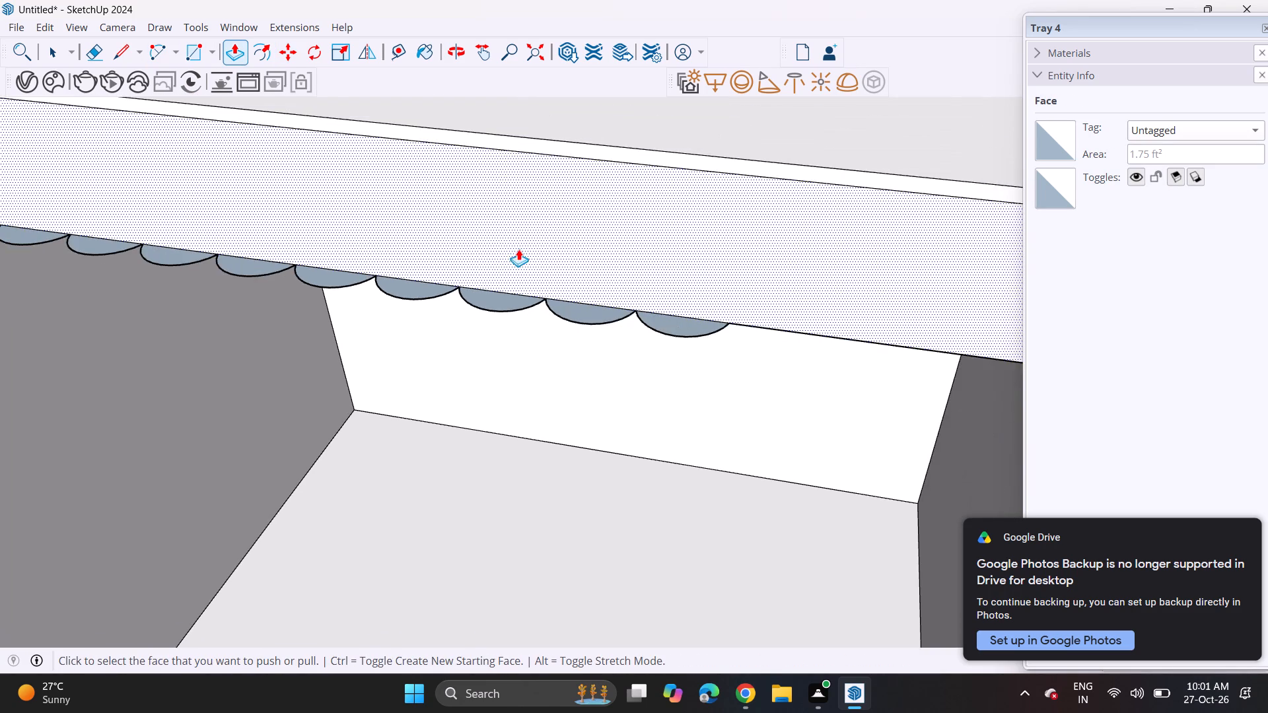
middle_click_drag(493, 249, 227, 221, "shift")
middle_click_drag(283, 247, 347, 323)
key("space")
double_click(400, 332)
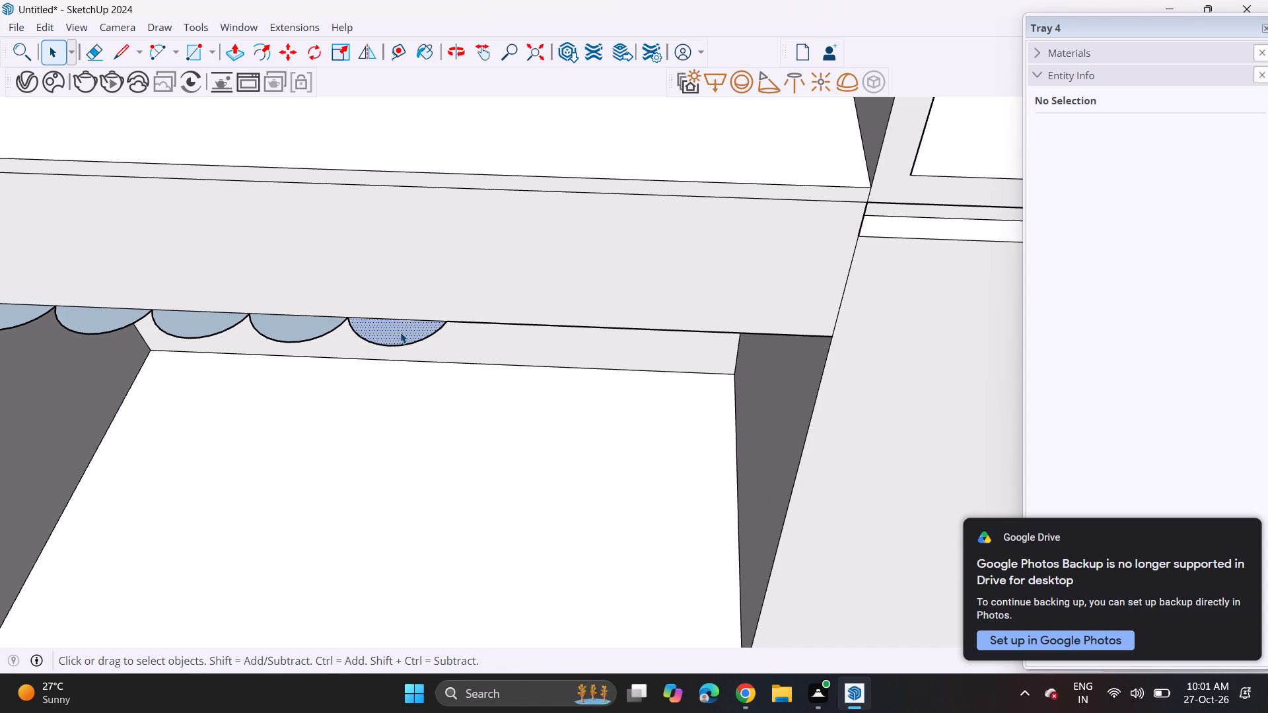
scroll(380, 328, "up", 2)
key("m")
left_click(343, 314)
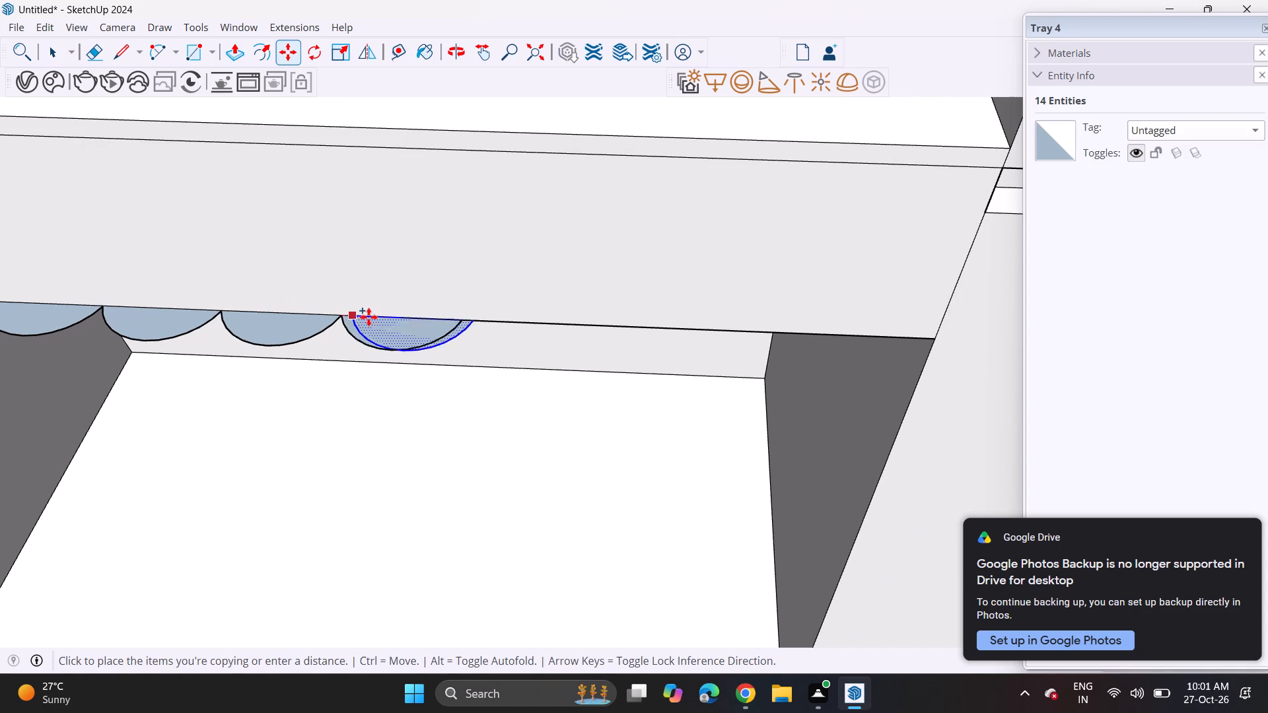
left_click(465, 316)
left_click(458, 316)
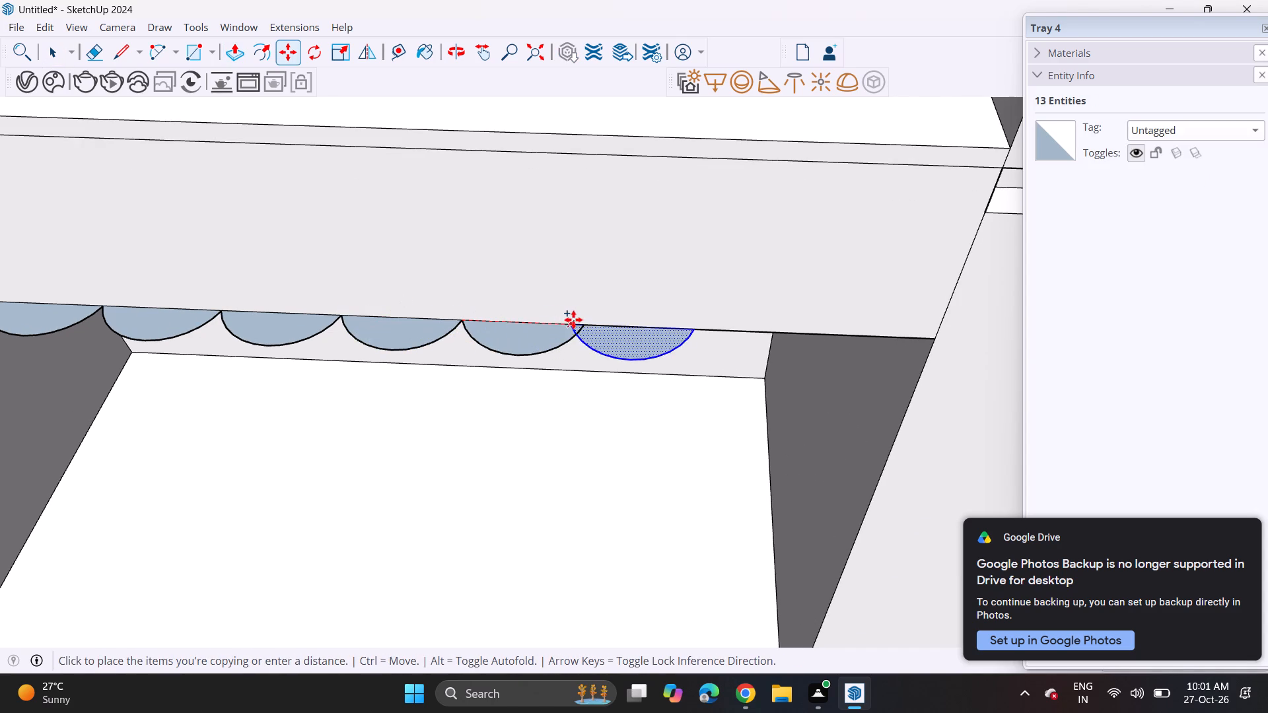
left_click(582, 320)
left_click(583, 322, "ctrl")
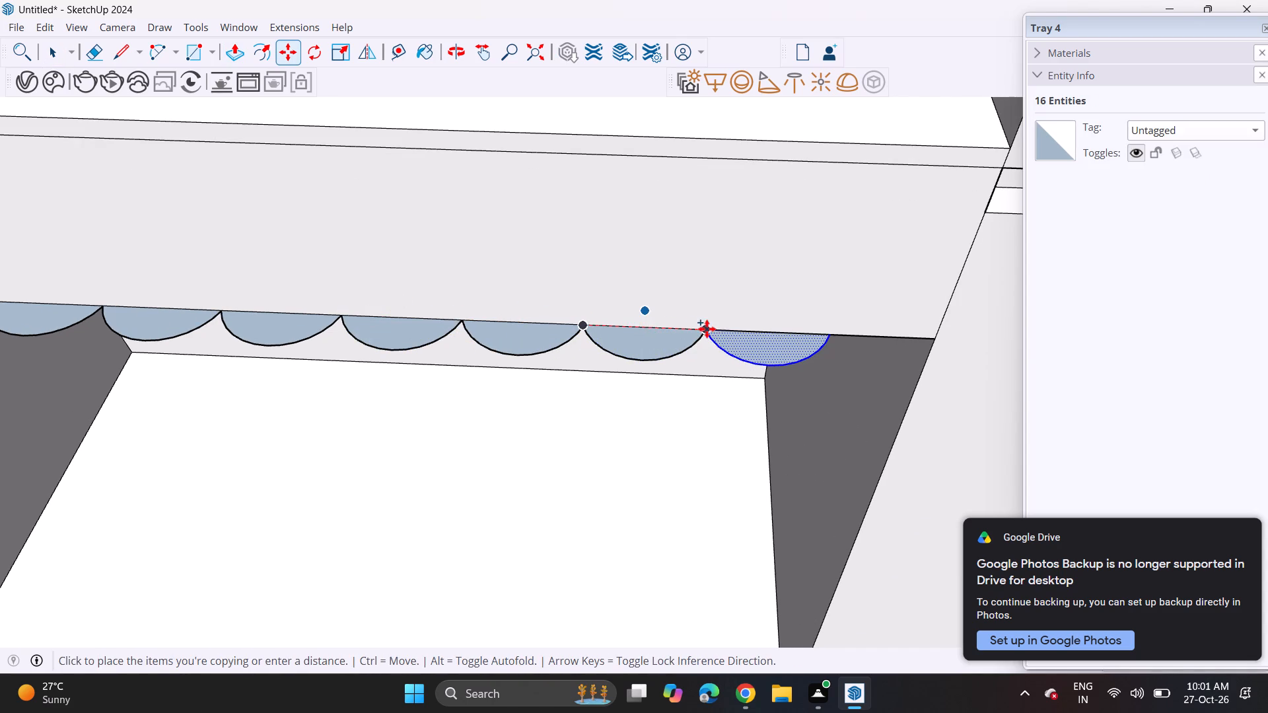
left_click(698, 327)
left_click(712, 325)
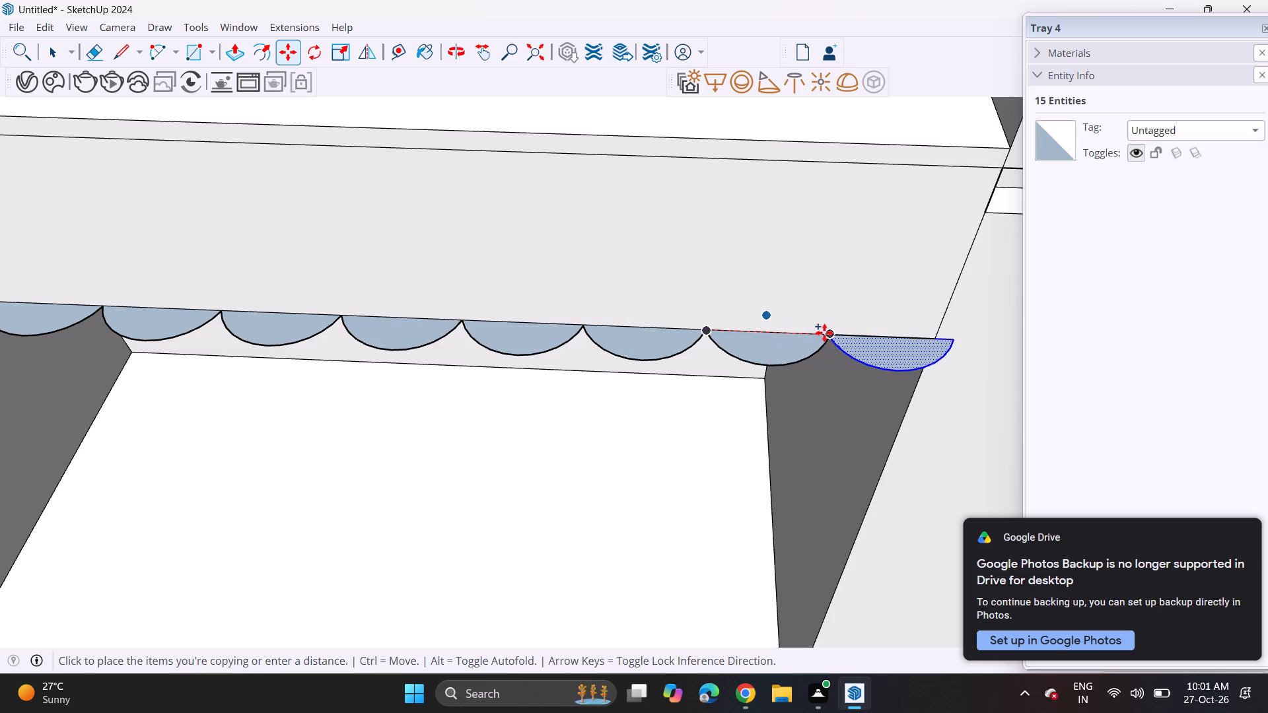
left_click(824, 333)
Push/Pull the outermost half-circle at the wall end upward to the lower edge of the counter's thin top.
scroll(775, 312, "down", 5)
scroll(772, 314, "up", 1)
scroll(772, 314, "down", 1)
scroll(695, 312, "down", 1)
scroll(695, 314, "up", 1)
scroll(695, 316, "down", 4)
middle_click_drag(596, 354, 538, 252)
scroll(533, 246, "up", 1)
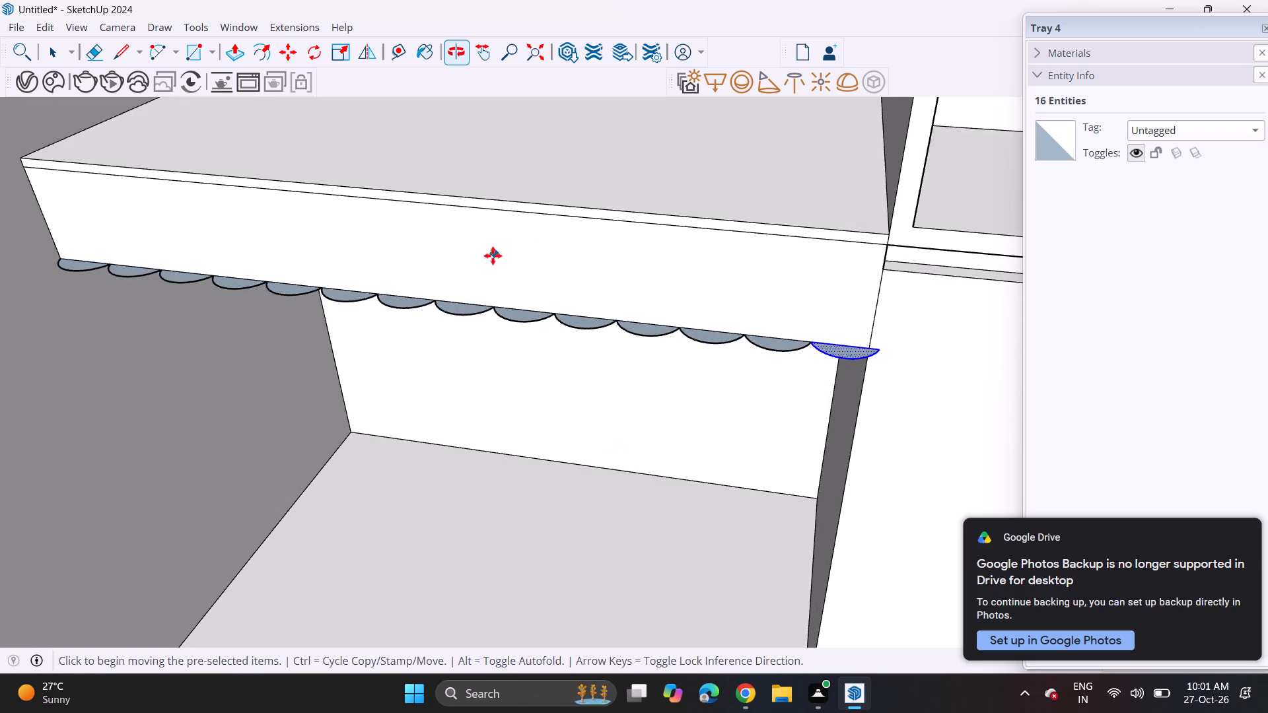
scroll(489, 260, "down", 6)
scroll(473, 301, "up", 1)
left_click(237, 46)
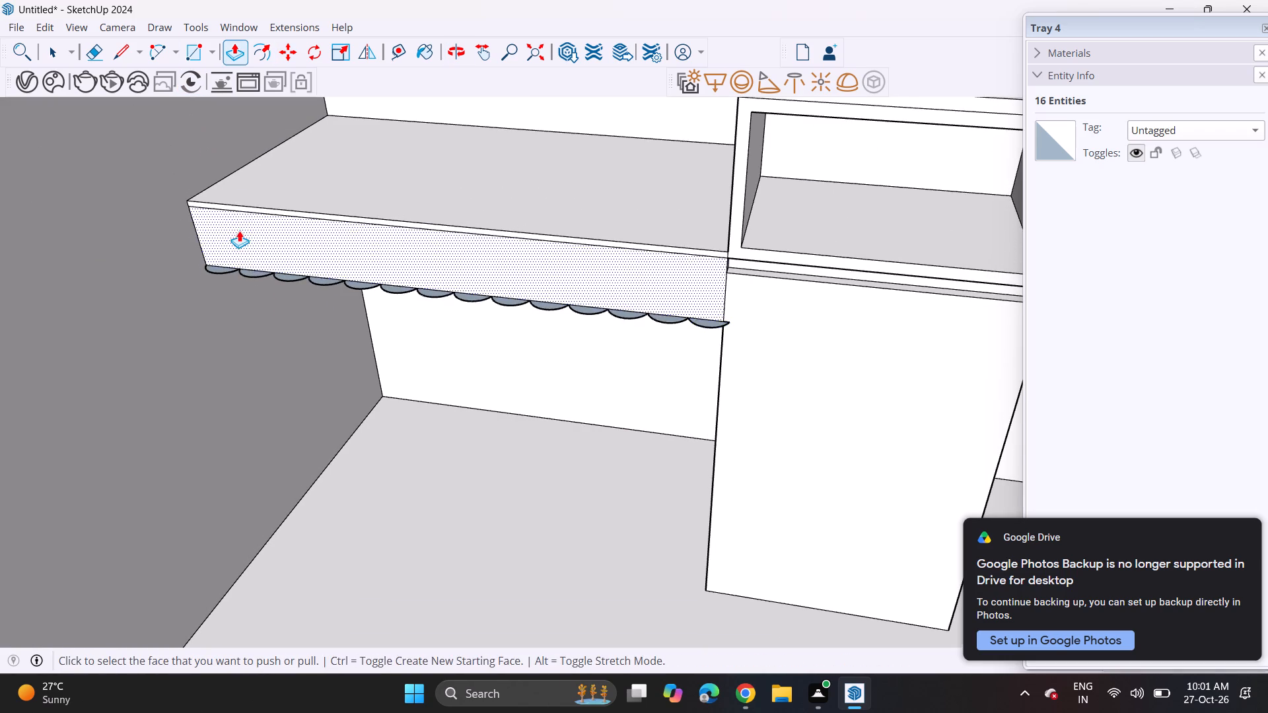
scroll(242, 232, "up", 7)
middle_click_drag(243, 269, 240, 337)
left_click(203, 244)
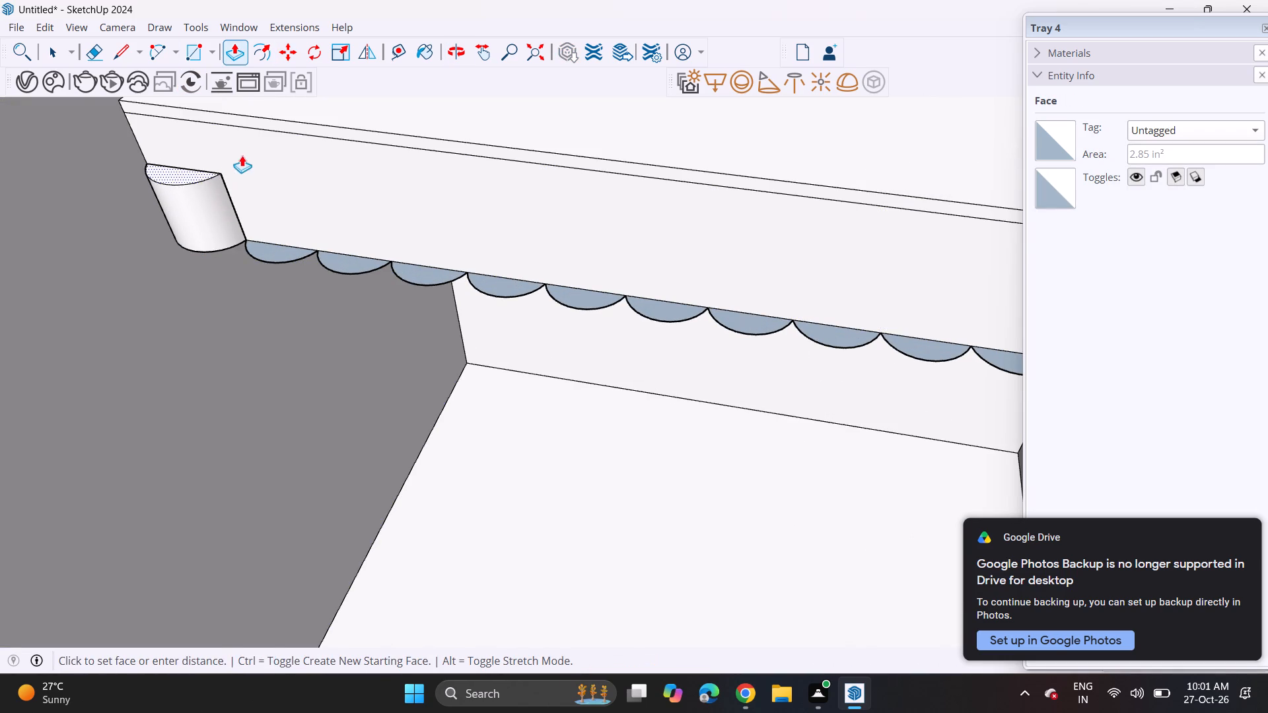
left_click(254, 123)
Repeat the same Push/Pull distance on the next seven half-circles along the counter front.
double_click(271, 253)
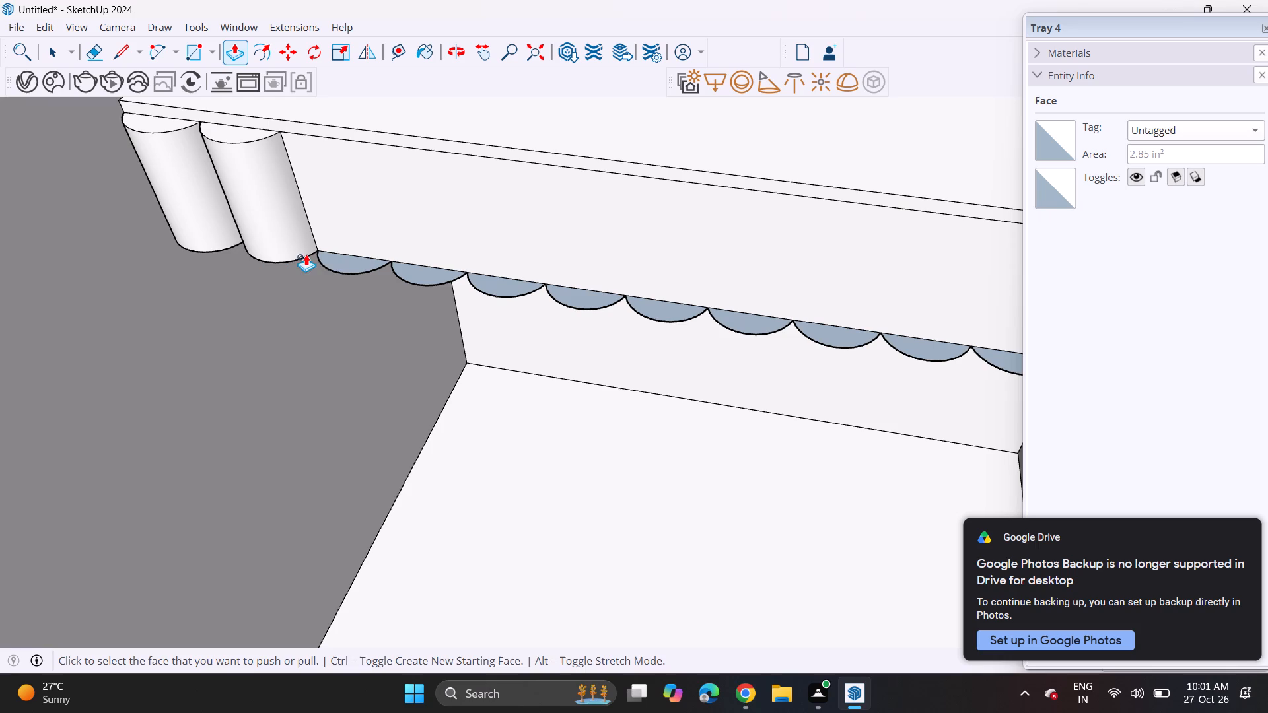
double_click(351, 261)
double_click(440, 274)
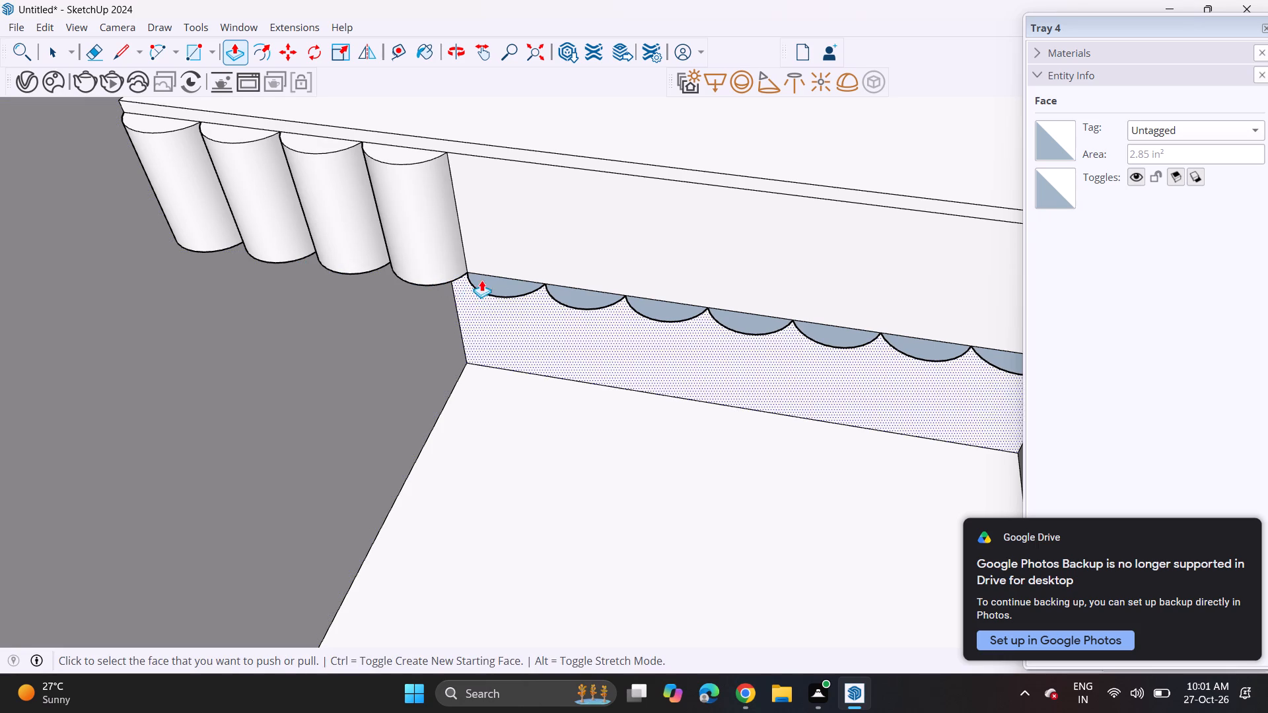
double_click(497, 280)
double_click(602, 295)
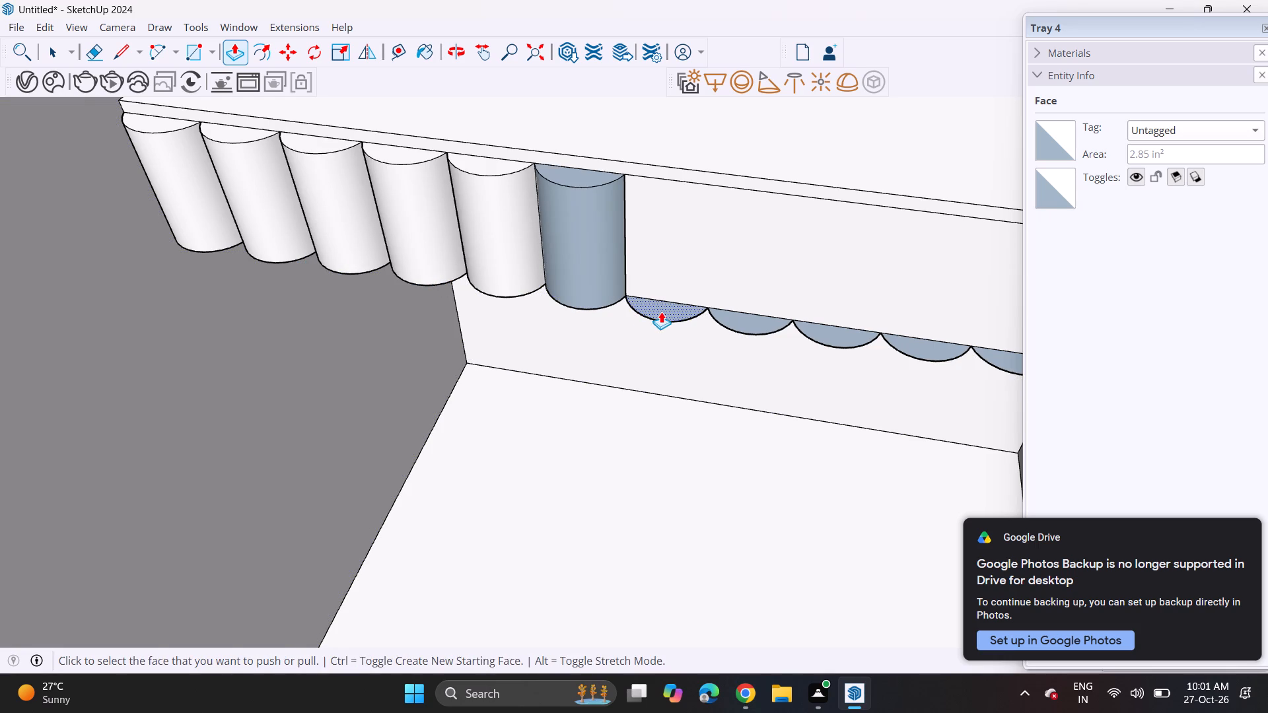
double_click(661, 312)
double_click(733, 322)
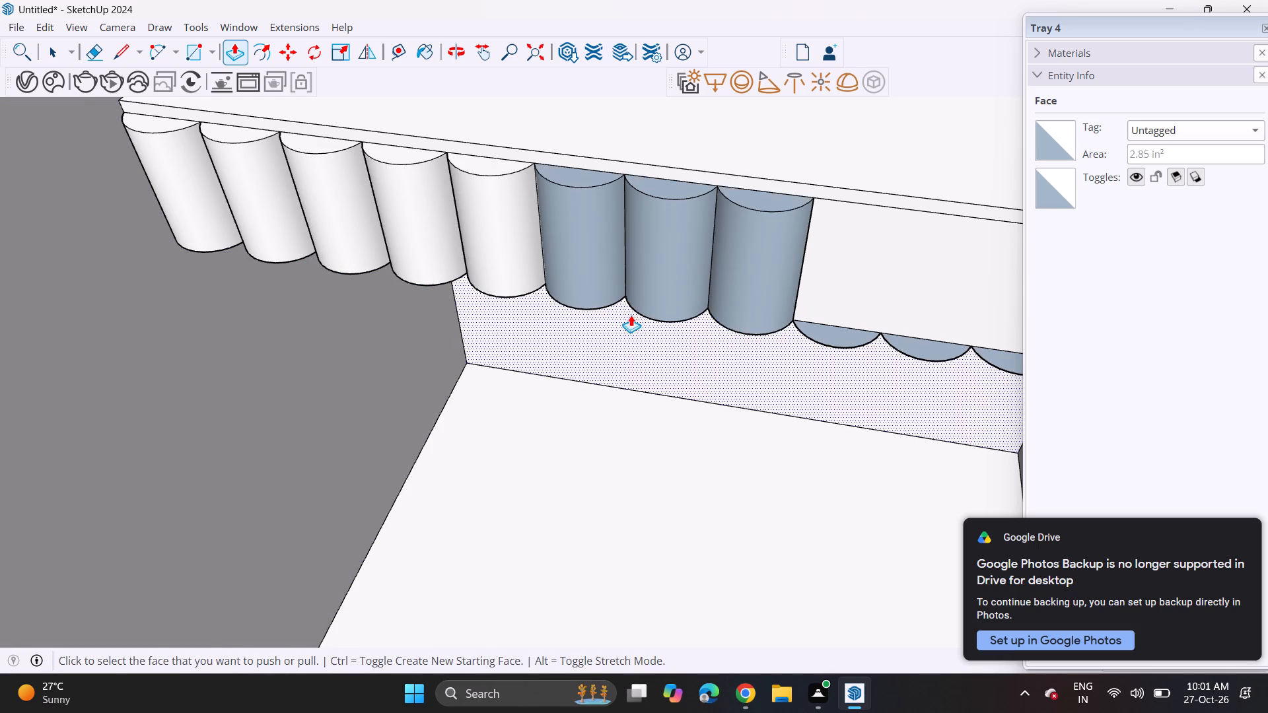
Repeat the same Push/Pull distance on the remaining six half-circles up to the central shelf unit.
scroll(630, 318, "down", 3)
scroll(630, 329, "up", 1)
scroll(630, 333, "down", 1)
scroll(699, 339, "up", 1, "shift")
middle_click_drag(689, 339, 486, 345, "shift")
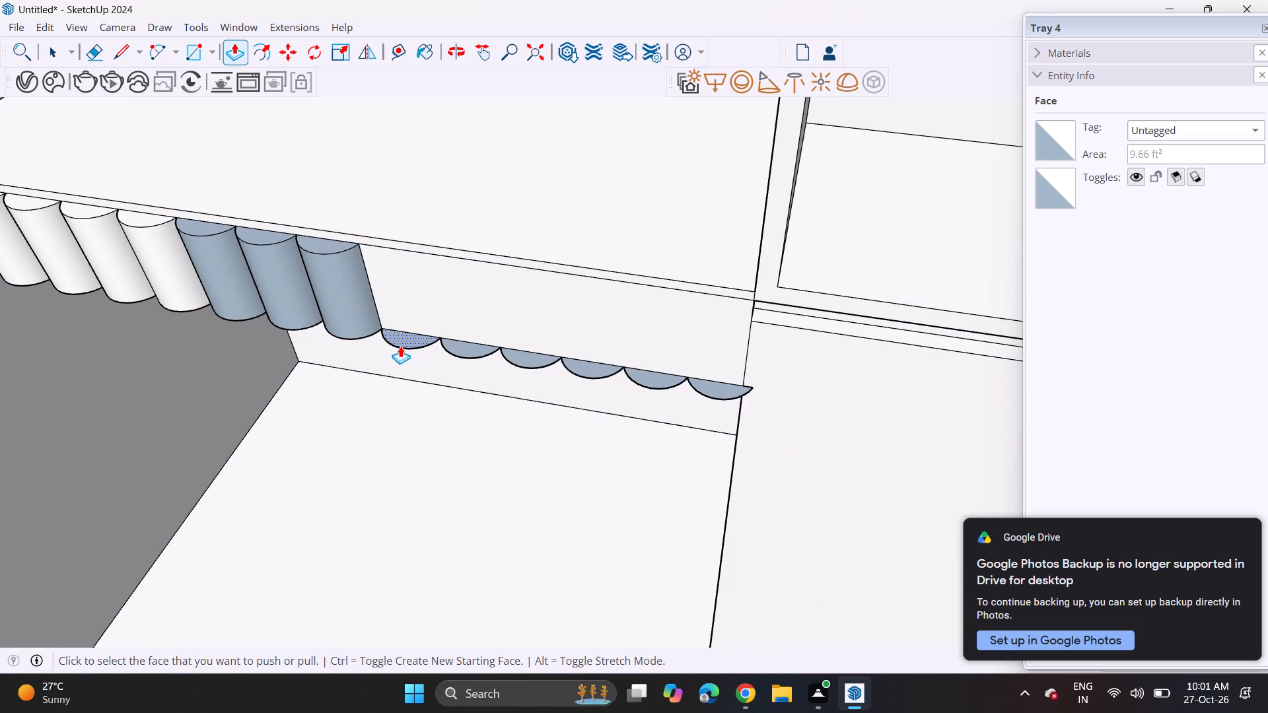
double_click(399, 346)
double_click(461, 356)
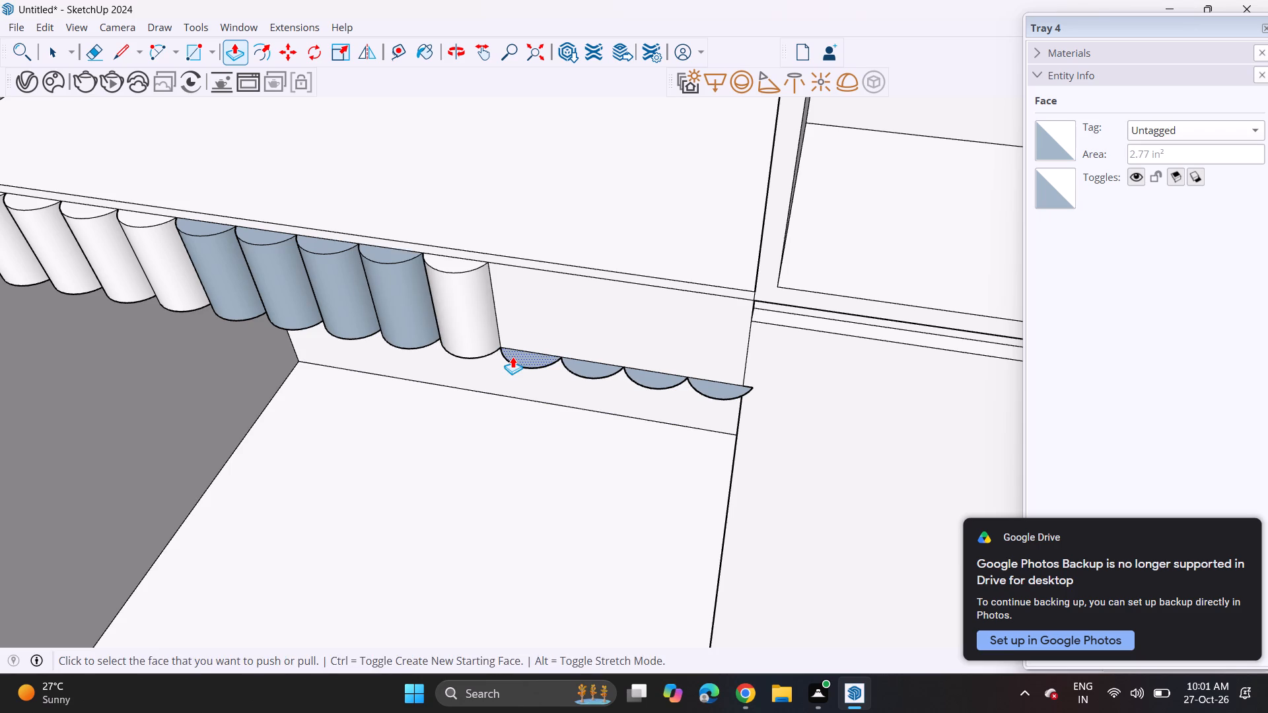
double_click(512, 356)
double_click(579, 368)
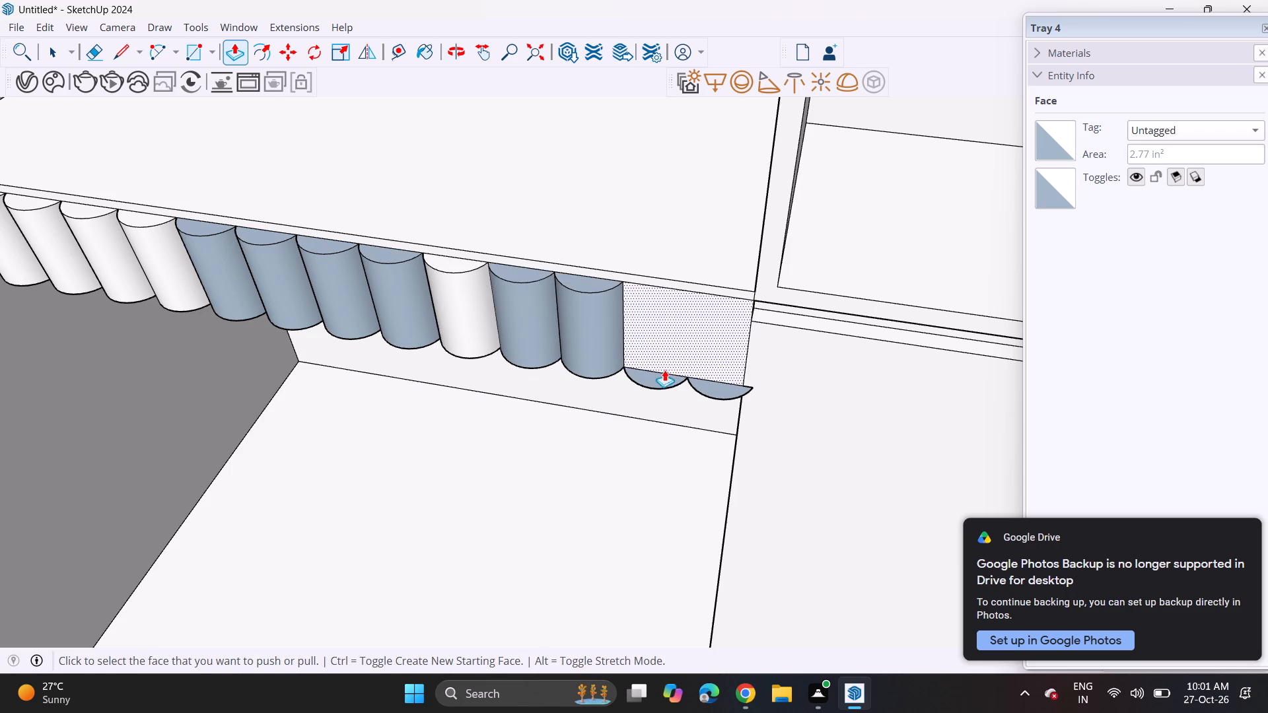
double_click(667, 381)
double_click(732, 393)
Examine the fluted counter front in a wider view of the cabinet wall.
middle_click_drag(703, 409, 703, 374)
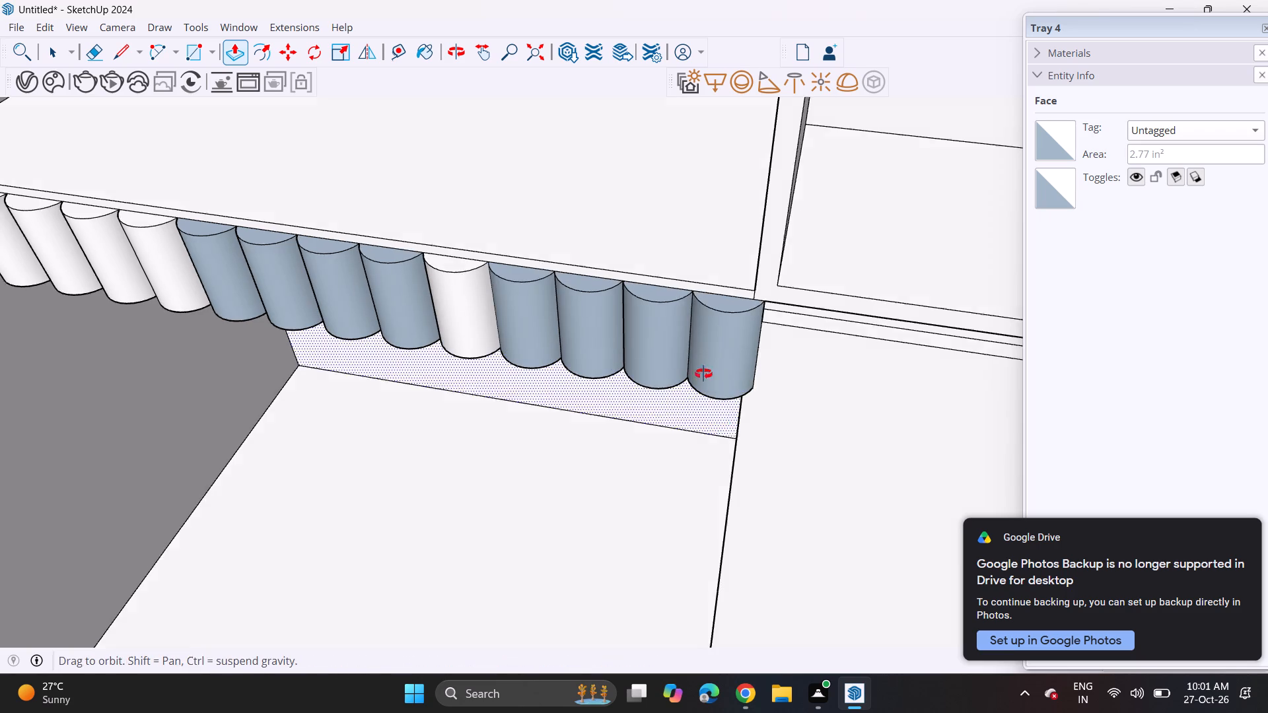
middle_click_drag(703, 374, 680, 221)
scroll(594, 297, "down", 7)
scroll(580, 356, "up", 1)
scroll(544, 370, "down", 6)
middle_click_drag(533, 402, 360, 410)
middle_click_drag(349, 413, 347, 411)
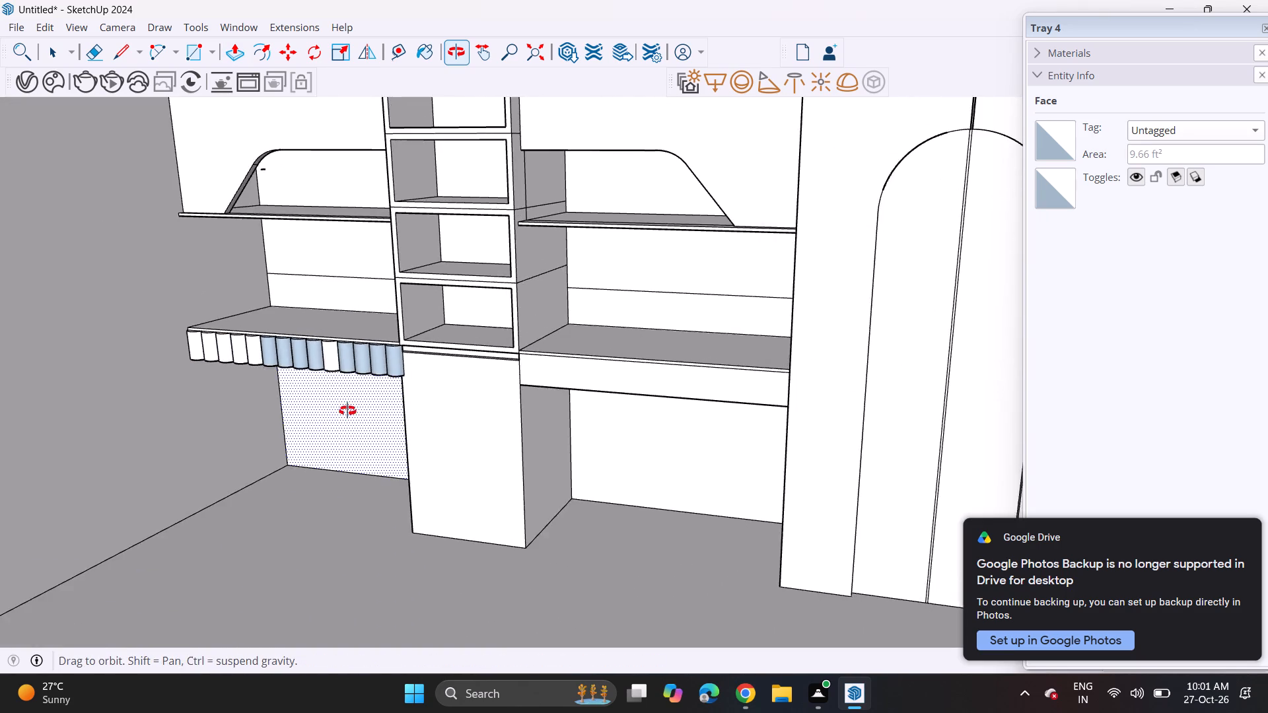
middle_click_drag(347, 411, 299, 389)
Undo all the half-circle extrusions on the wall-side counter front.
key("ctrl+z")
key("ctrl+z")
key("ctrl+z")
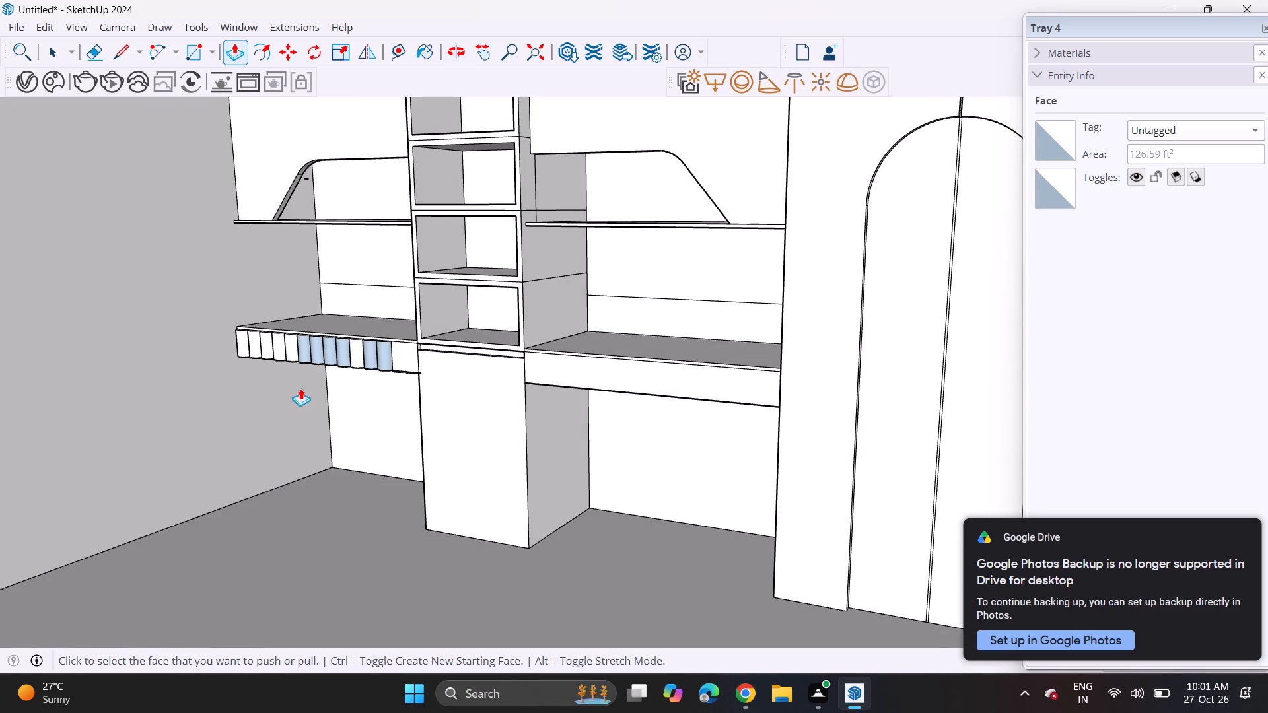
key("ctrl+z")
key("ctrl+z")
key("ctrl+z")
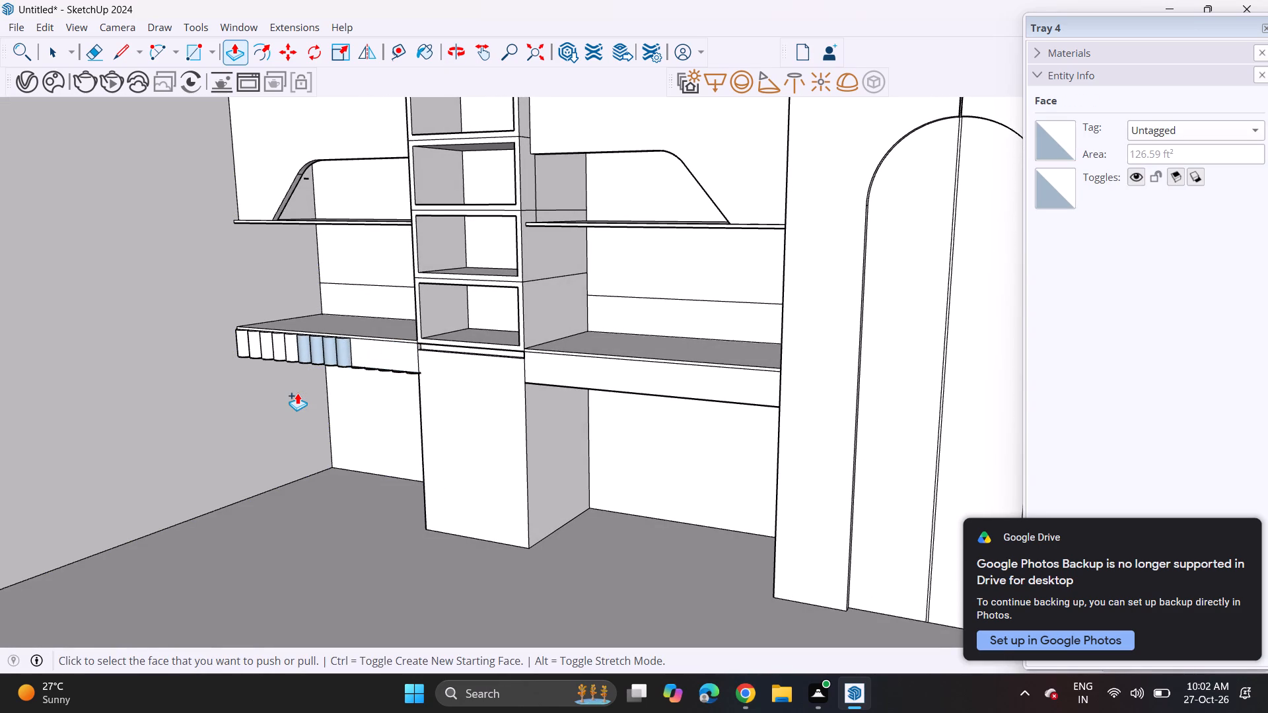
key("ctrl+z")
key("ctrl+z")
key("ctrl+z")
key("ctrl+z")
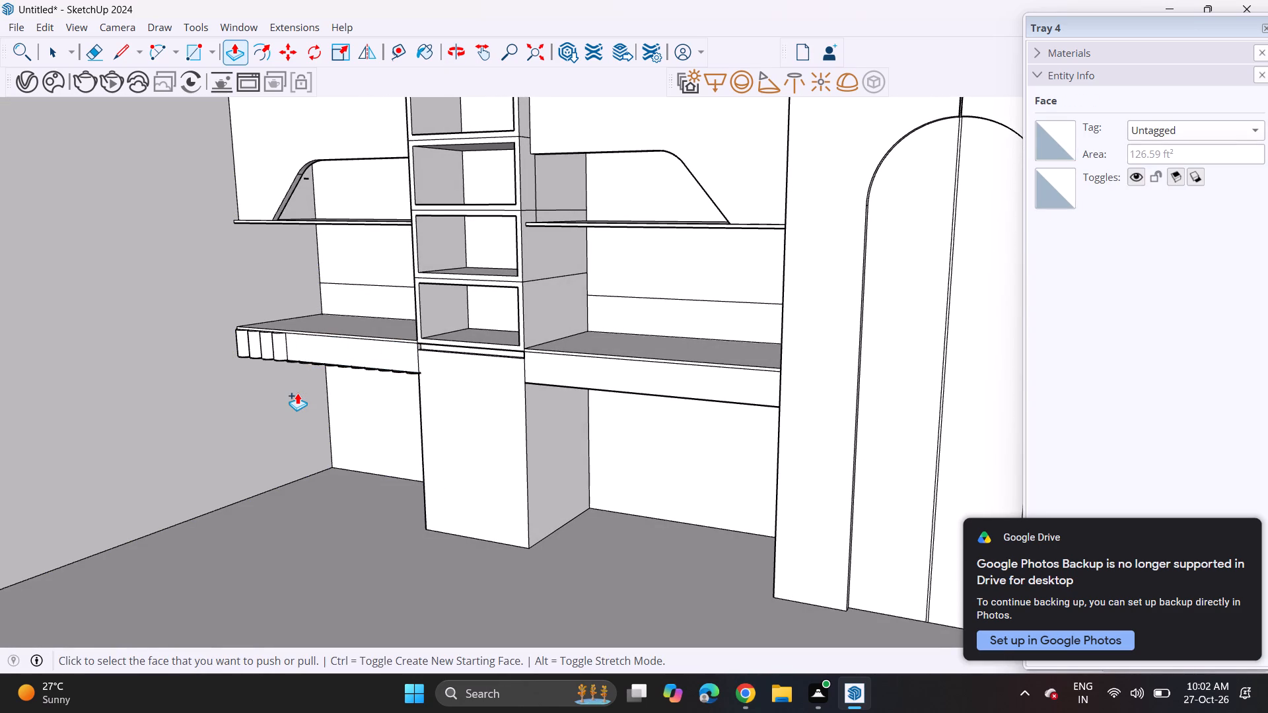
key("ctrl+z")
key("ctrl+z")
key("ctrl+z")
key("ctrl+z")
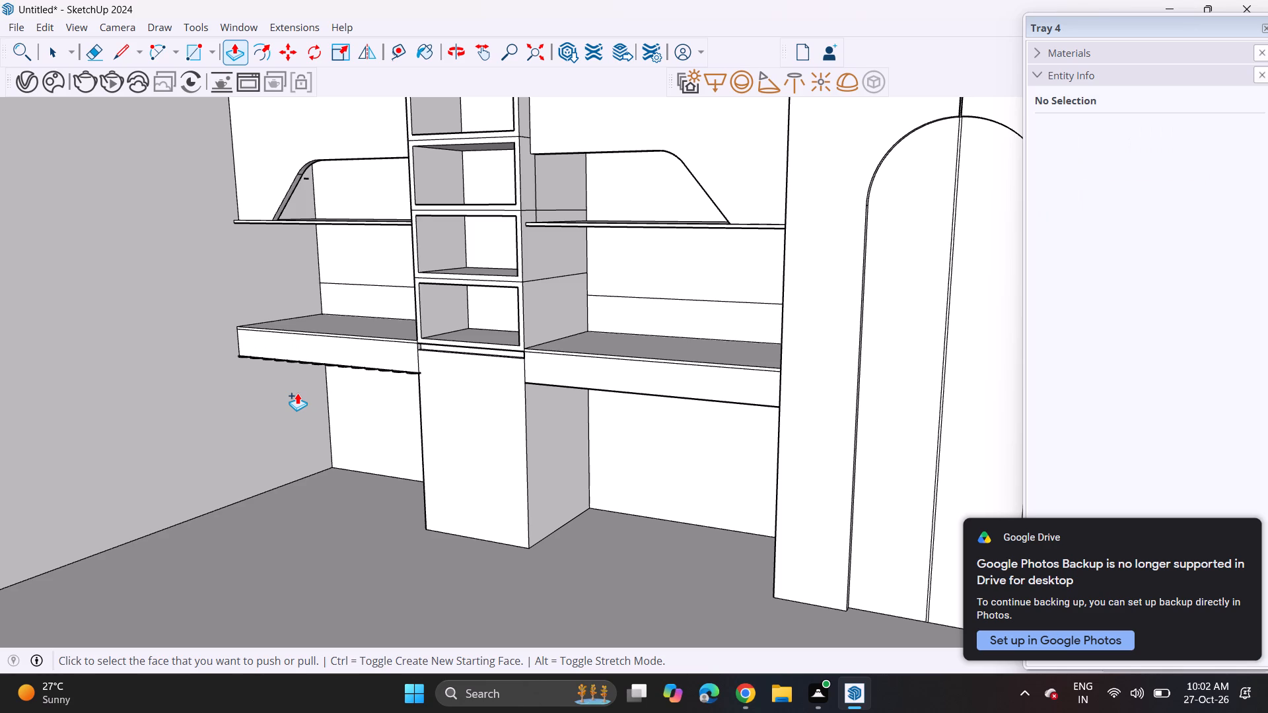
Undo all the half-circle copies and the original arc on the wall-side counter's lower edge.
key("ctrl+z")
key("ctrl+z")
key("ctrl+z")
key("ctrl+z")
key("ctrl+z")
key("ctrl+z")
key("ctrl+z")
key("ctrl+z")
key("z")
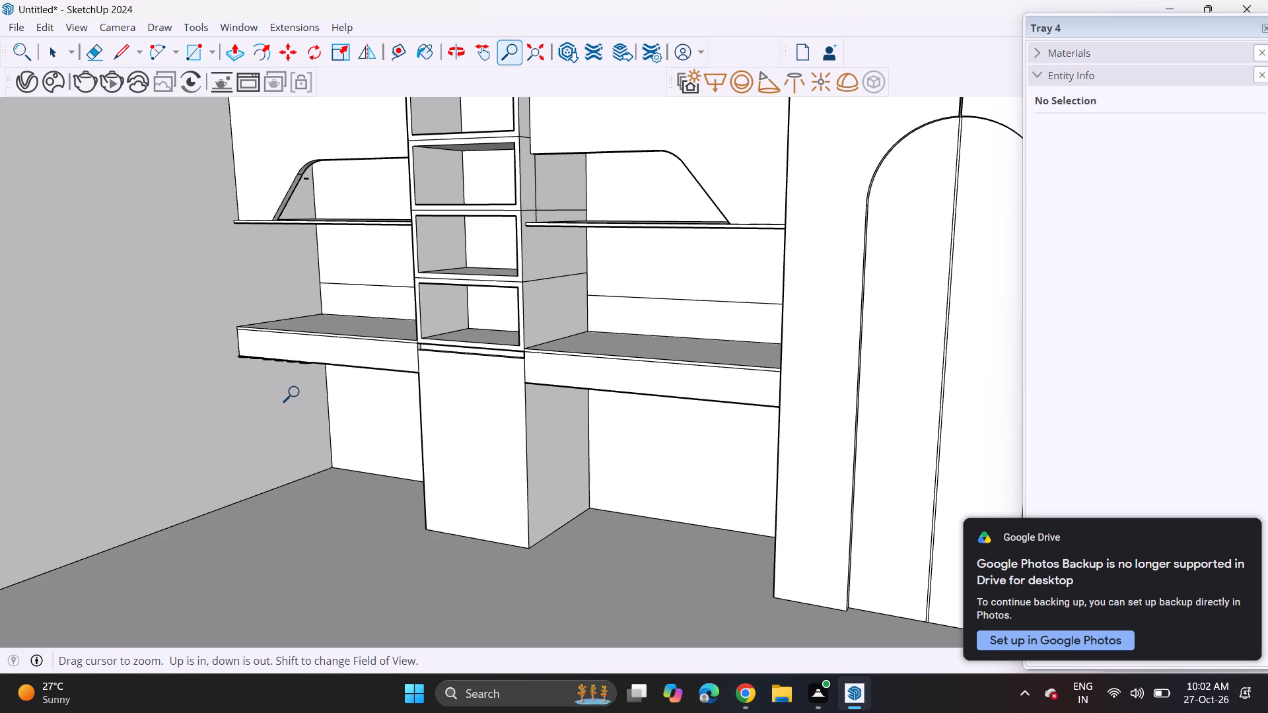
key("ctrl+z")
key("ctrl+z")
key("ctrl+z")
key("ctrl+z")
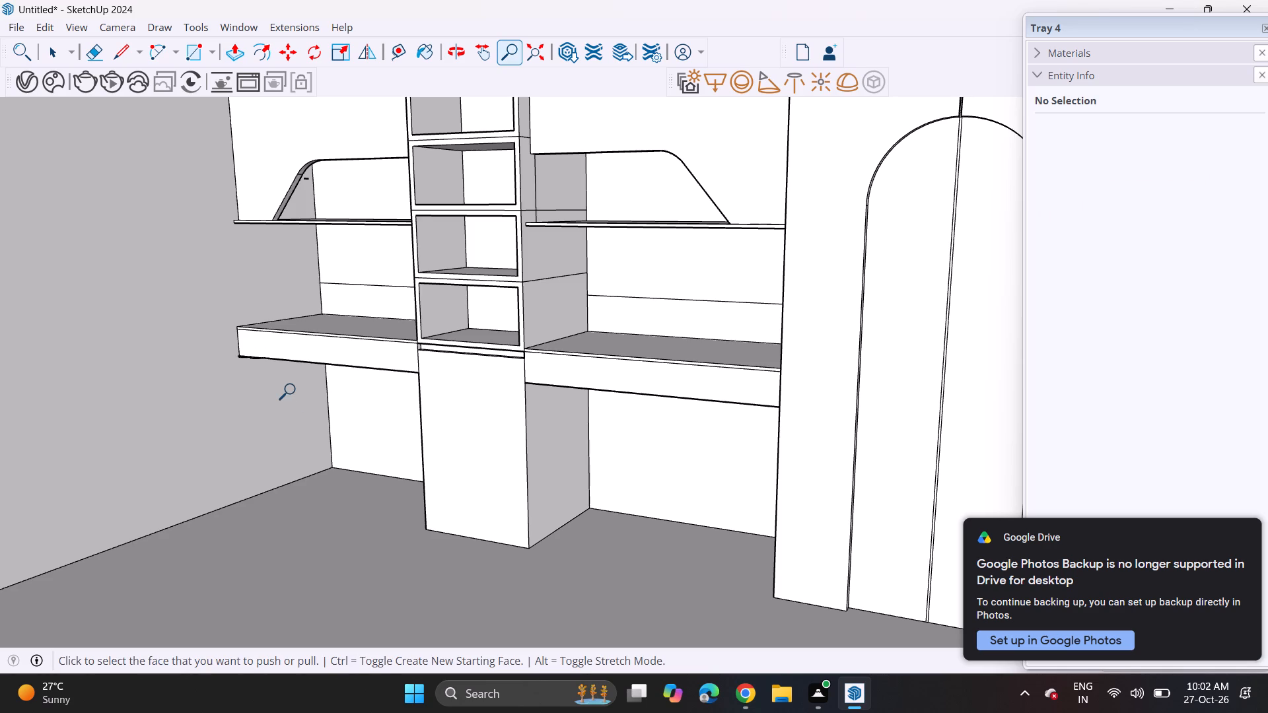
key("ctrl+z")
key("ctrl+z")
Push/Pull the underside of the wall-side counter slightly downward to deepen its front.
scroll(245, 353, "up", 1)
middle_click_drag(257, 355, 261, 401)
scroll(224, 339, "up", 6)
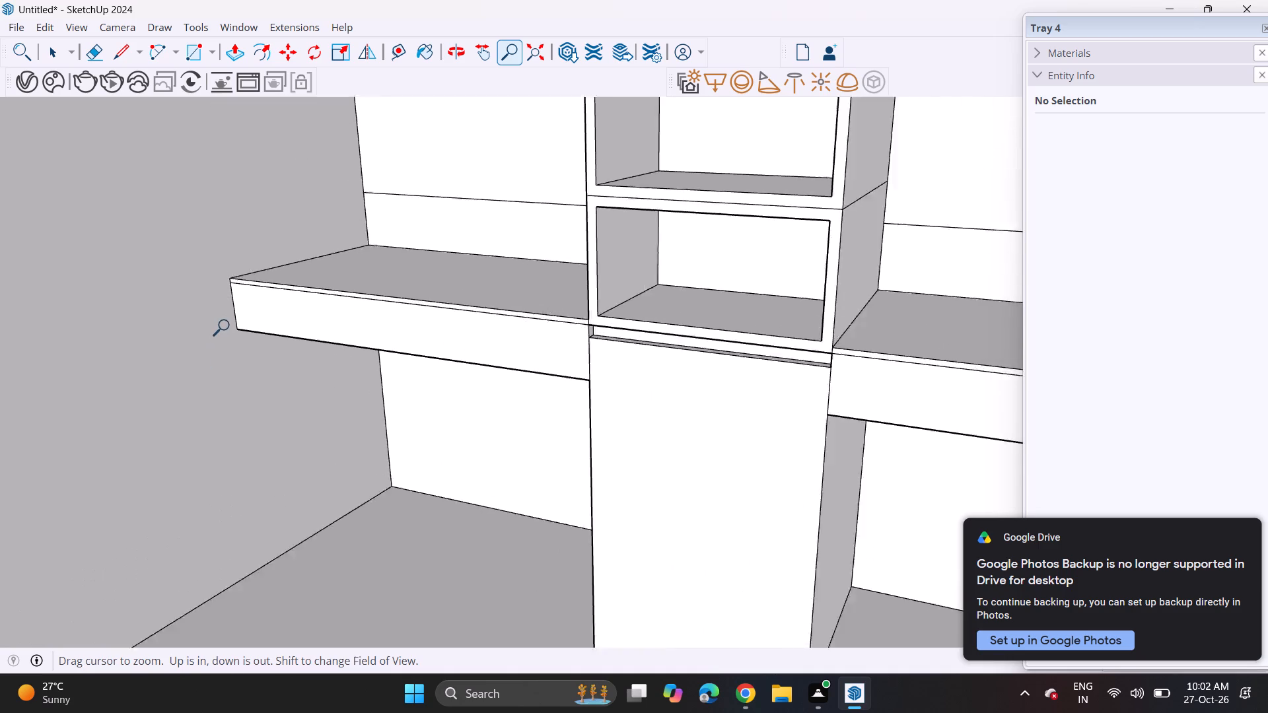
scroll(227, 326, "up", 3)
scroll(251, 264, "up", 5)
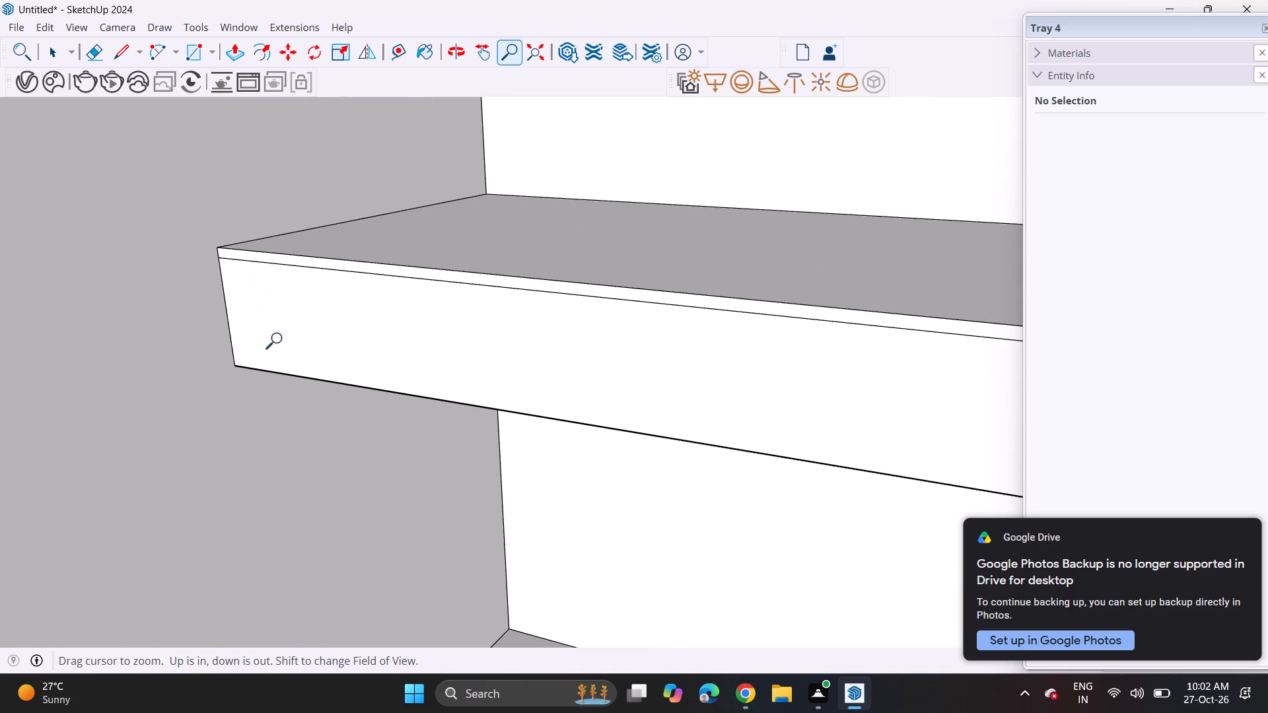
middle_click_drag(388, 444, 382, 285)
scroll(382, 281, "up", 1)
scroll(375, 254, "down", 6)
left_click(229, 46)
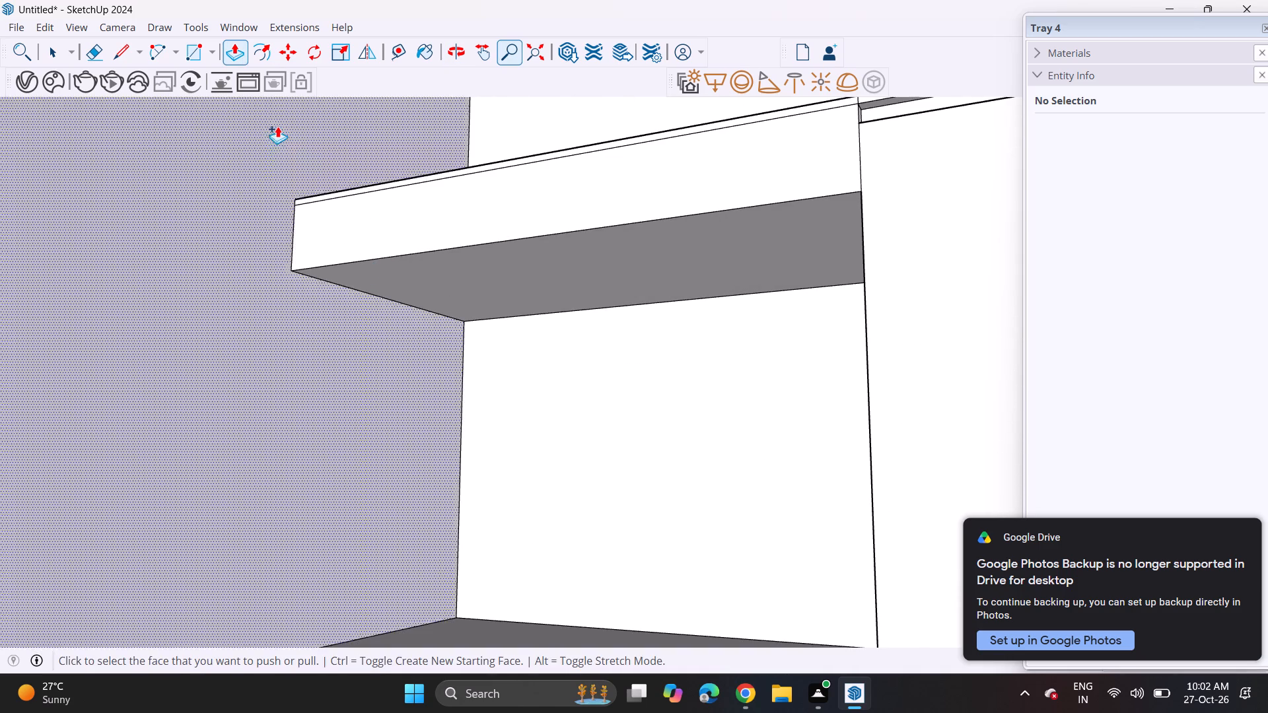
left_click(398, 273)
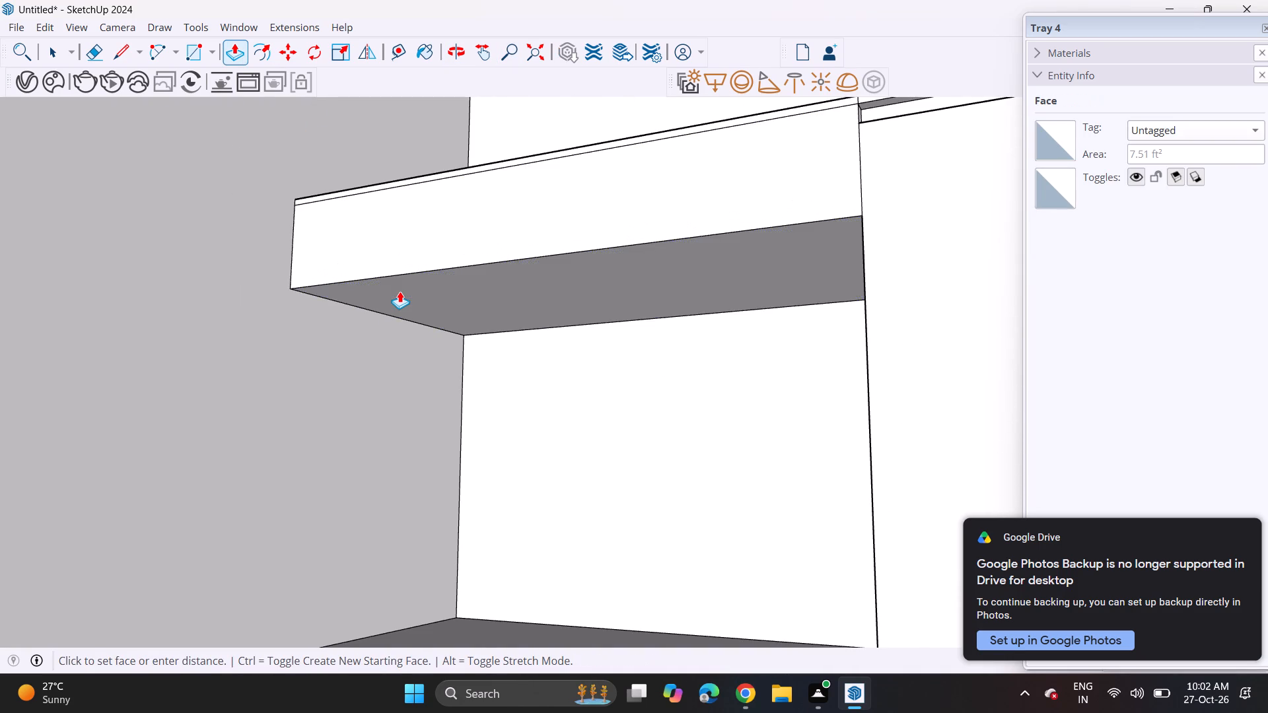
left_click(400, 298)
scroll(431, 277, "down", 10)
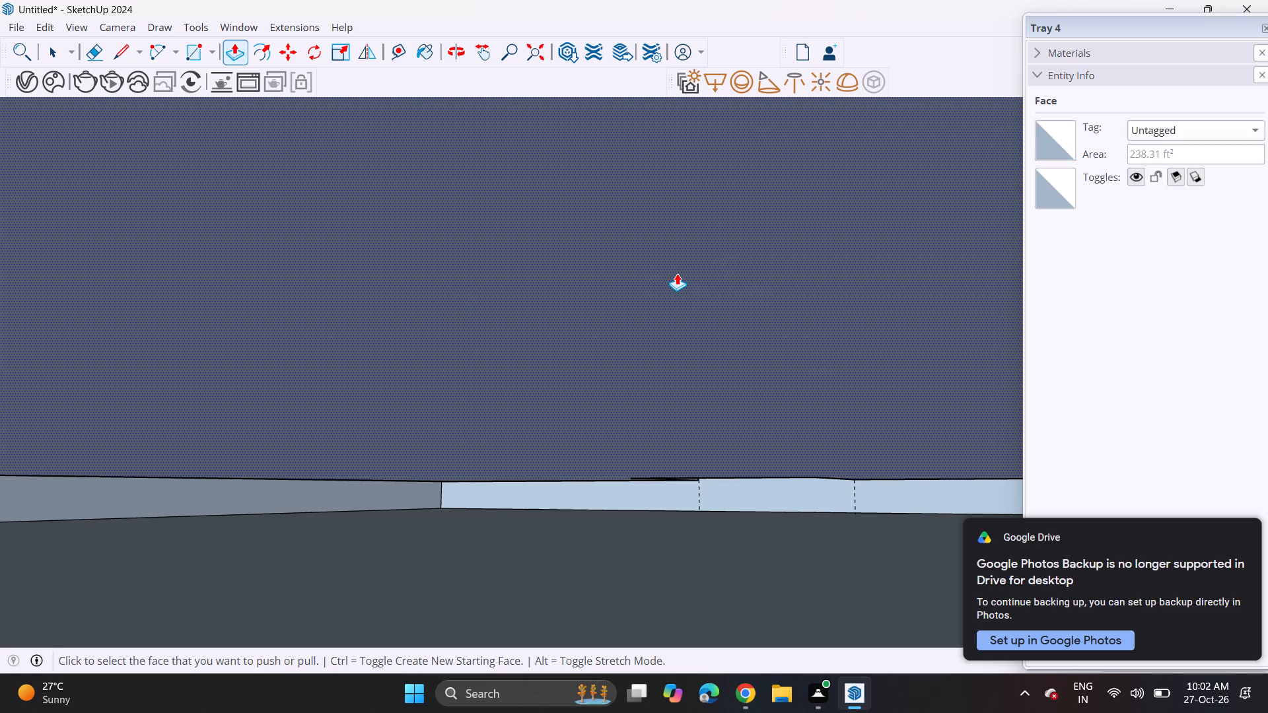
Repeat the same Push/Pull distance on the underside of the counter between the central shelf unit and the arched doors.
middle_click_drag(638, 250, 573, 459, "shift")
middle_click_drag(599, 305, 506, 506, "shift")
middle_click_drag(567, 331, 468, 446, "shift")
double_click(725, 380)
middle_click_drag(498, 399, 477, 459)
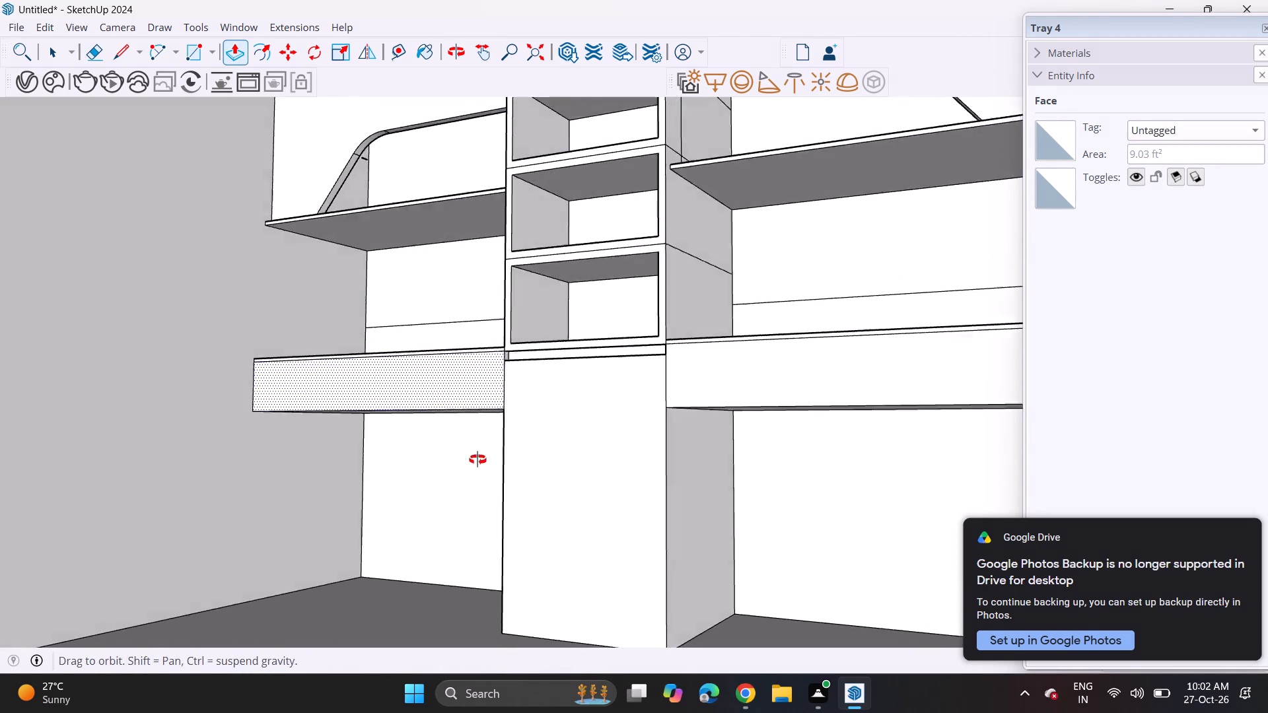
middle_click_drag(477, 459, 471, 486)
Draw a half-circle arc of about 11/16" radius at the door-side counter's lower front corner beside the central shelf unit.
middle_click_drag(699, 442, 328, 385, "shift")
middle_click_drag(295, 375, 479, 476)
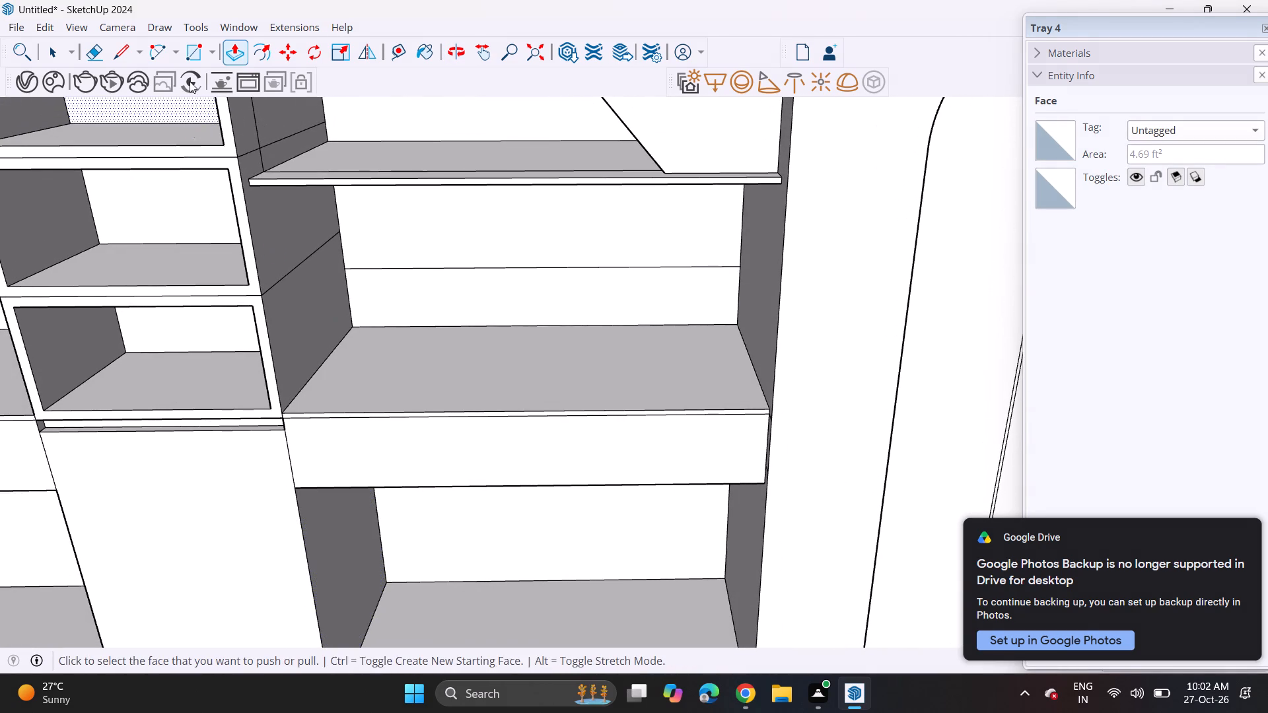
left_click(156, 54)
scroll(310, 487, "up", 5)
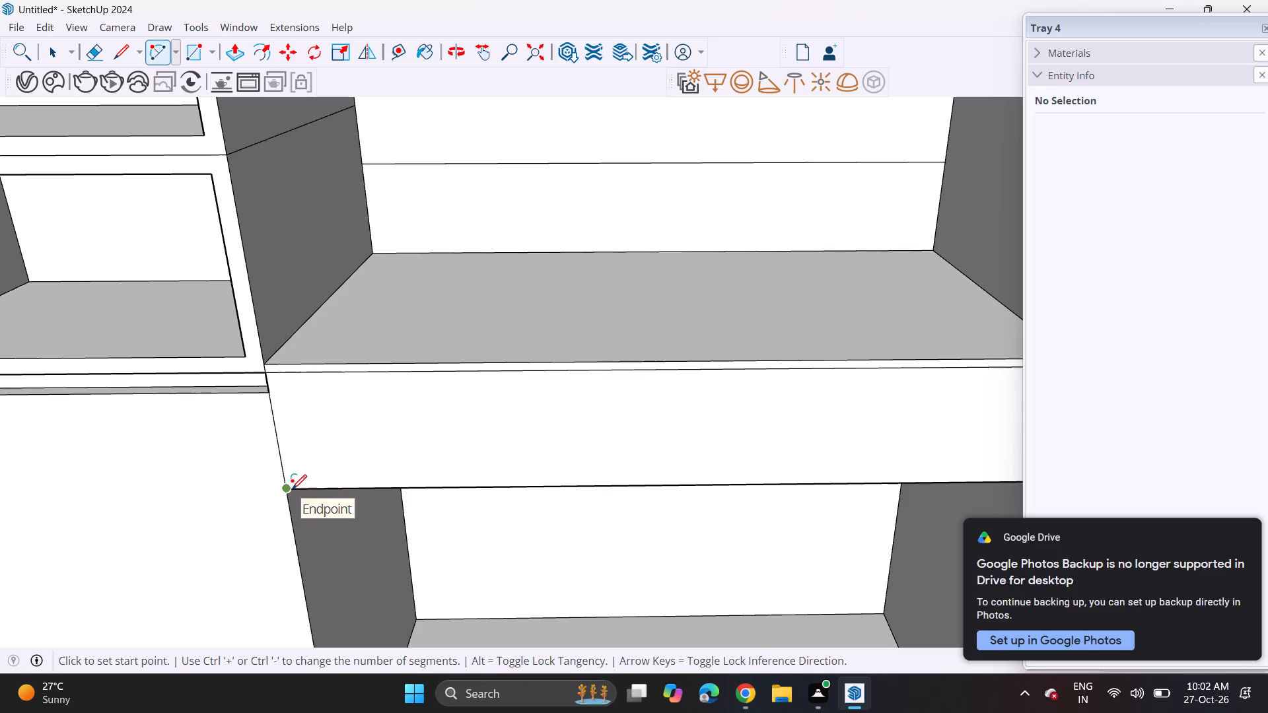
left_click(292, 489)
left_click(308, 490)
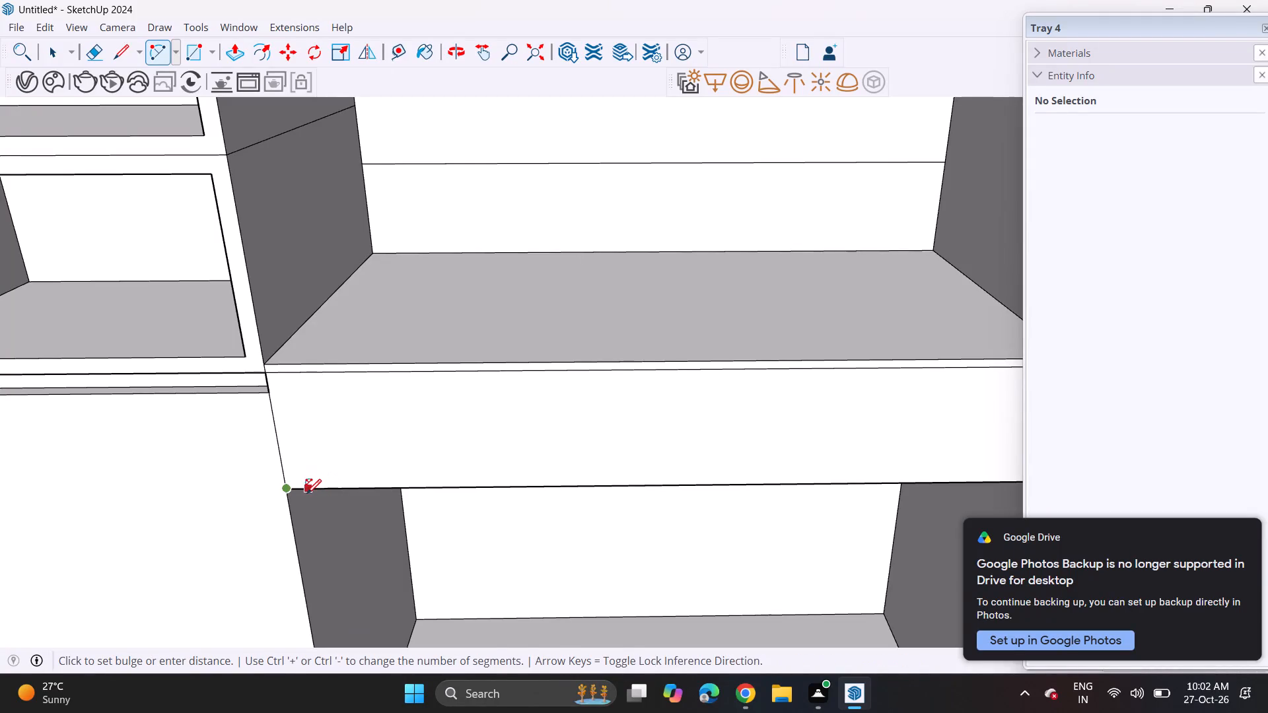
middle_click_drag(291, 491, 284, 566)
scroll(305, 504, "up", 12)
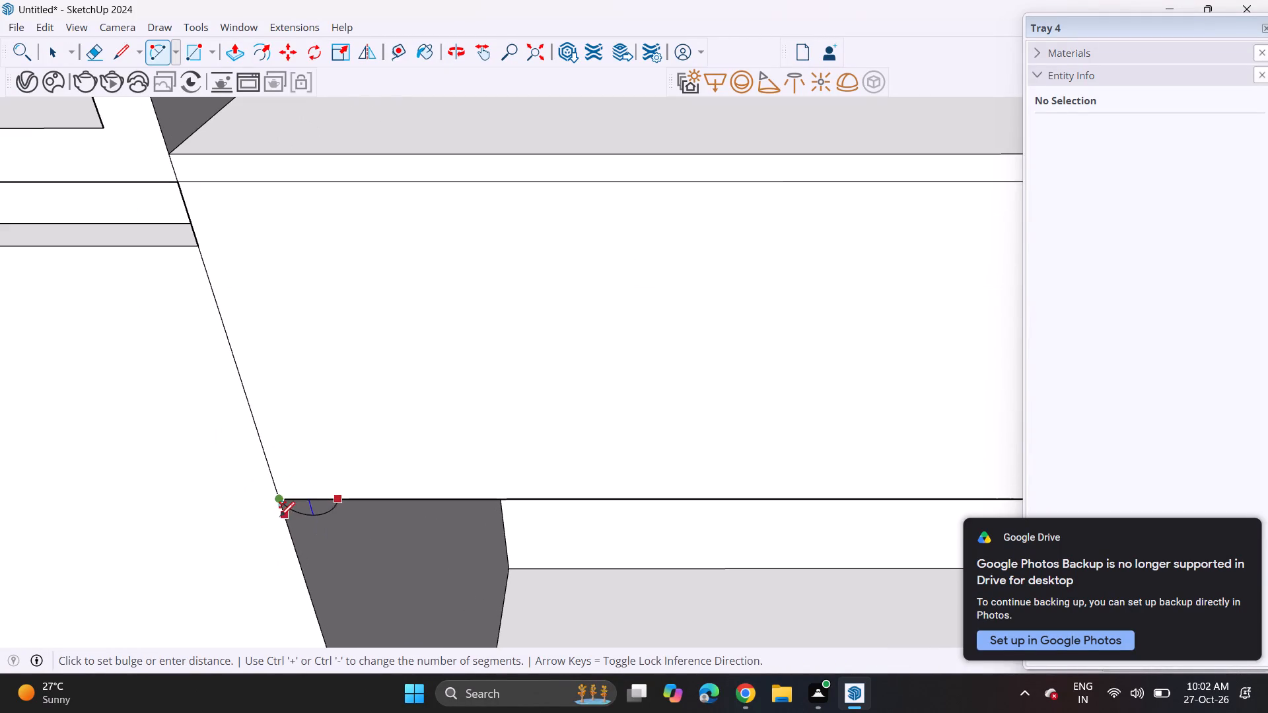
middle_click_drag(287, 523, 291, 596)
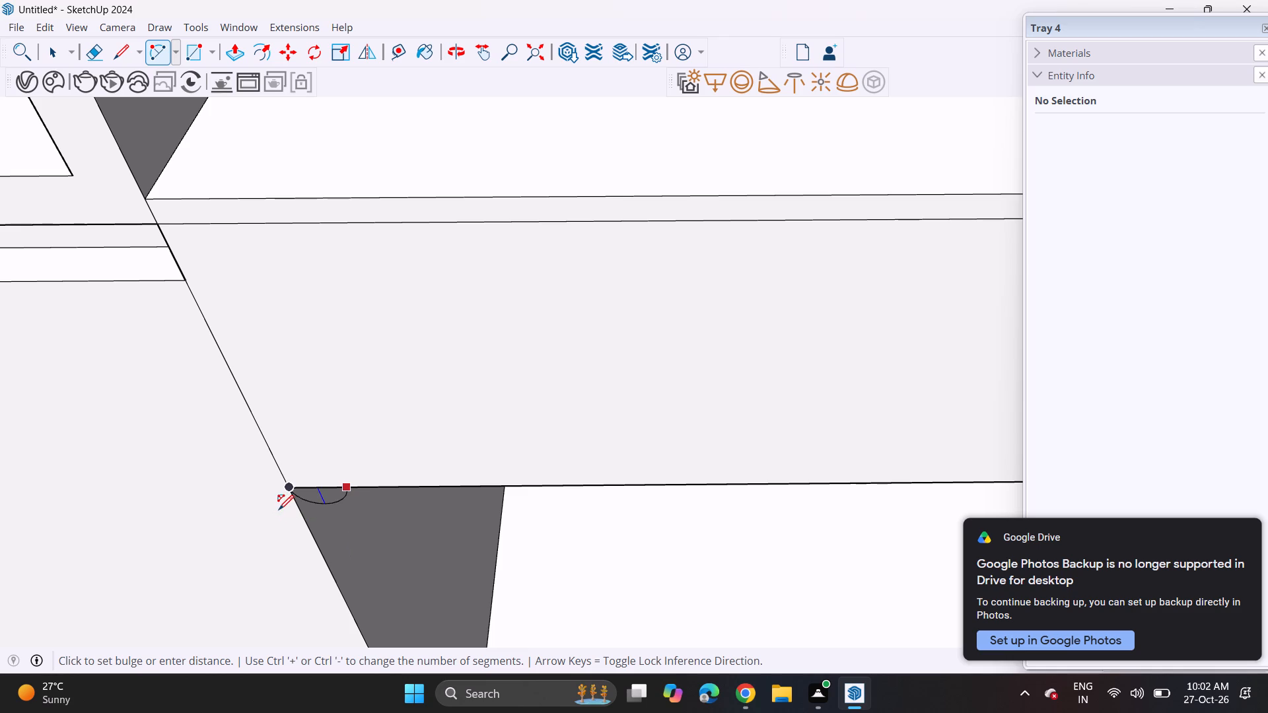
left_click(275, 510)
scroll(339, 502, "down", 5)
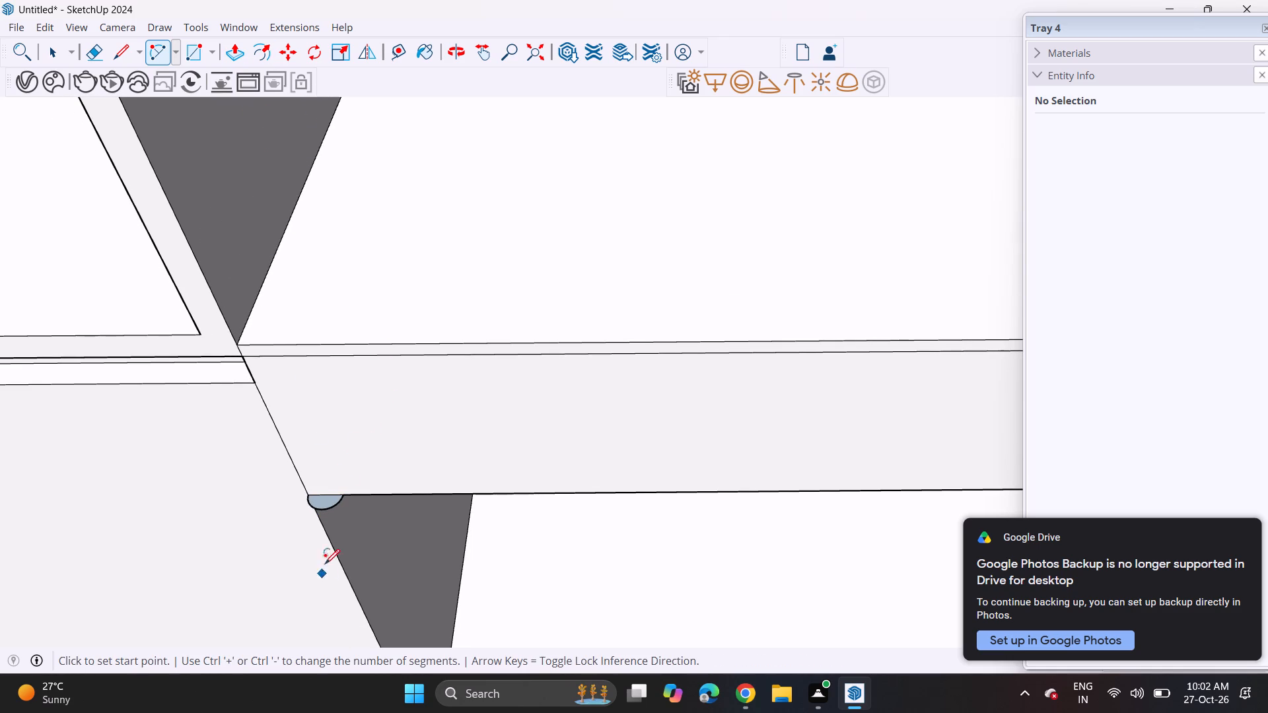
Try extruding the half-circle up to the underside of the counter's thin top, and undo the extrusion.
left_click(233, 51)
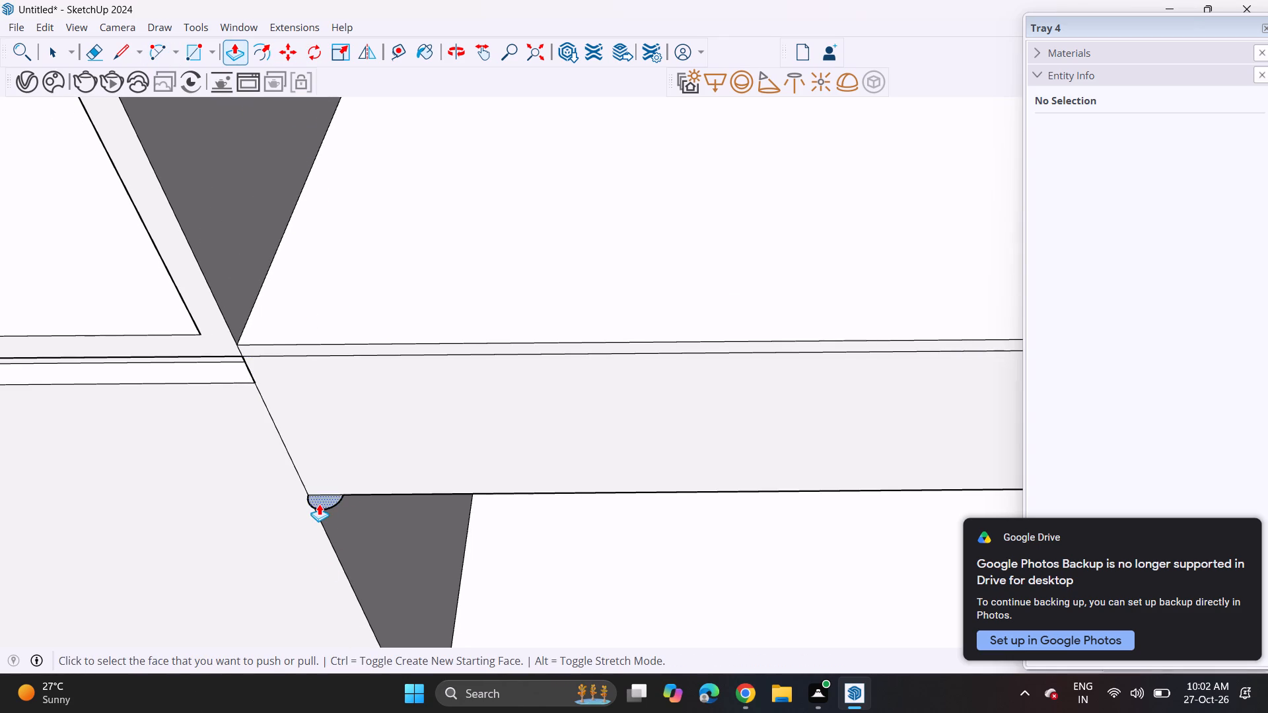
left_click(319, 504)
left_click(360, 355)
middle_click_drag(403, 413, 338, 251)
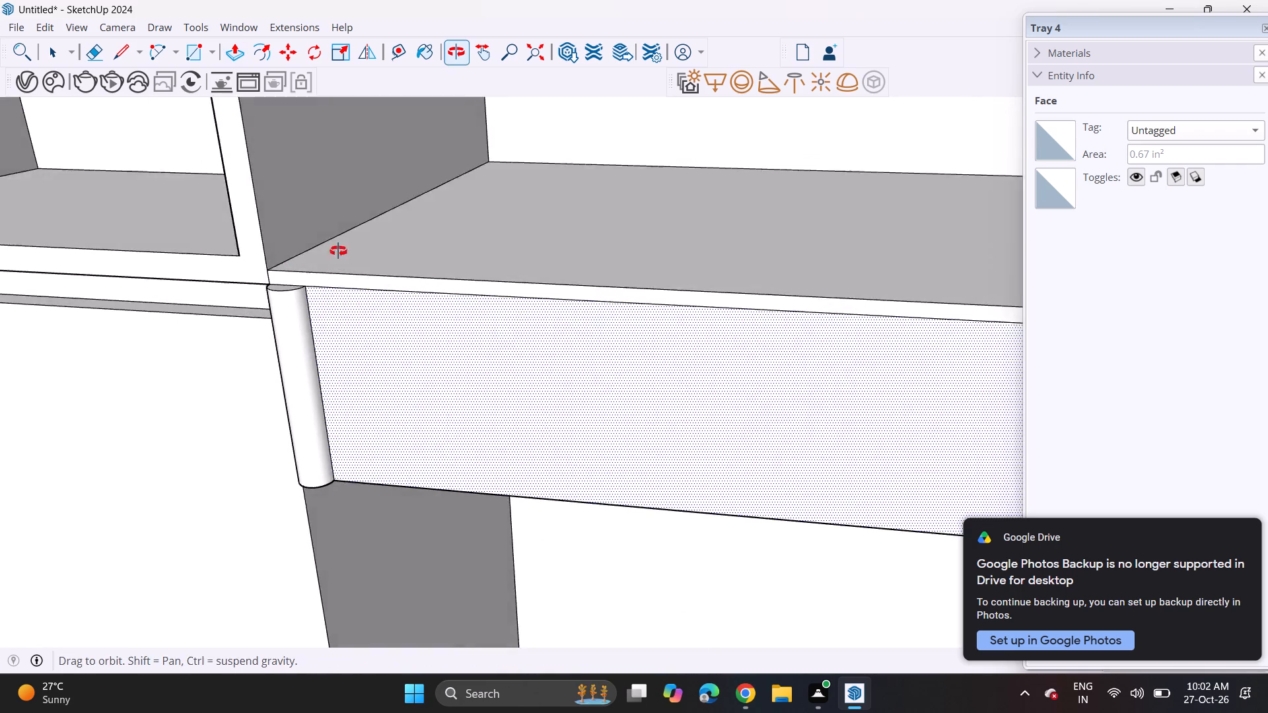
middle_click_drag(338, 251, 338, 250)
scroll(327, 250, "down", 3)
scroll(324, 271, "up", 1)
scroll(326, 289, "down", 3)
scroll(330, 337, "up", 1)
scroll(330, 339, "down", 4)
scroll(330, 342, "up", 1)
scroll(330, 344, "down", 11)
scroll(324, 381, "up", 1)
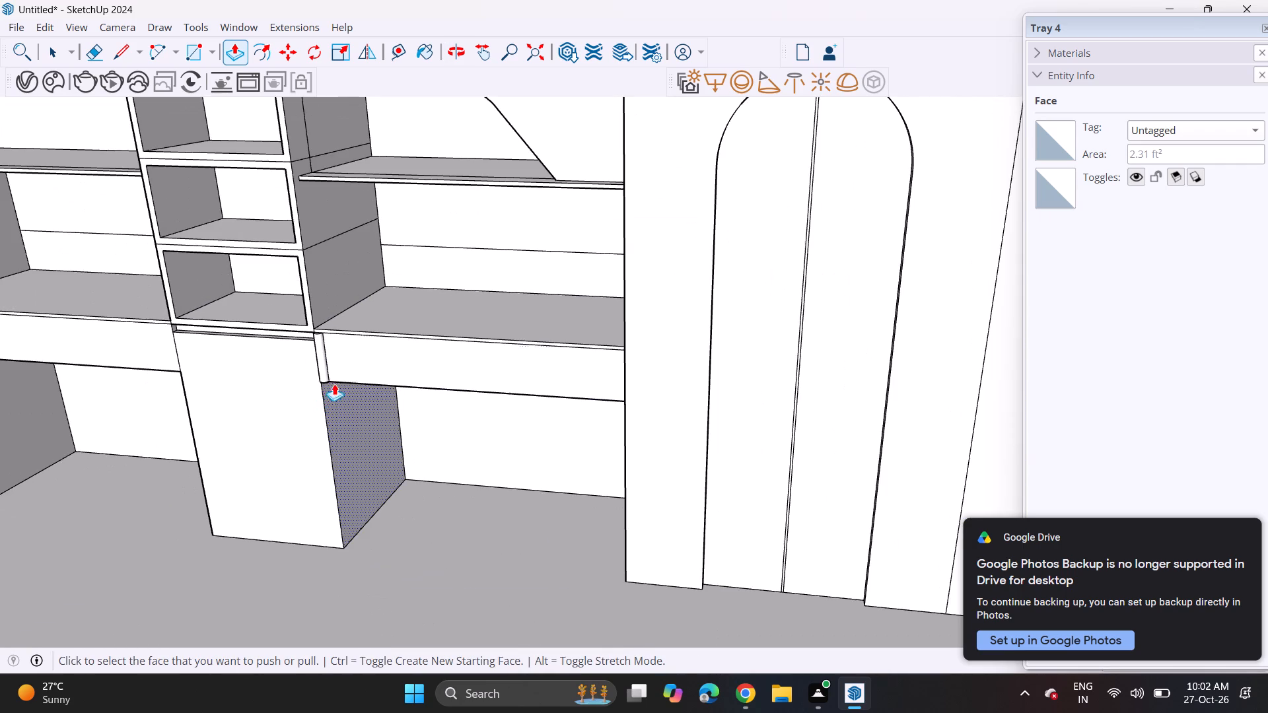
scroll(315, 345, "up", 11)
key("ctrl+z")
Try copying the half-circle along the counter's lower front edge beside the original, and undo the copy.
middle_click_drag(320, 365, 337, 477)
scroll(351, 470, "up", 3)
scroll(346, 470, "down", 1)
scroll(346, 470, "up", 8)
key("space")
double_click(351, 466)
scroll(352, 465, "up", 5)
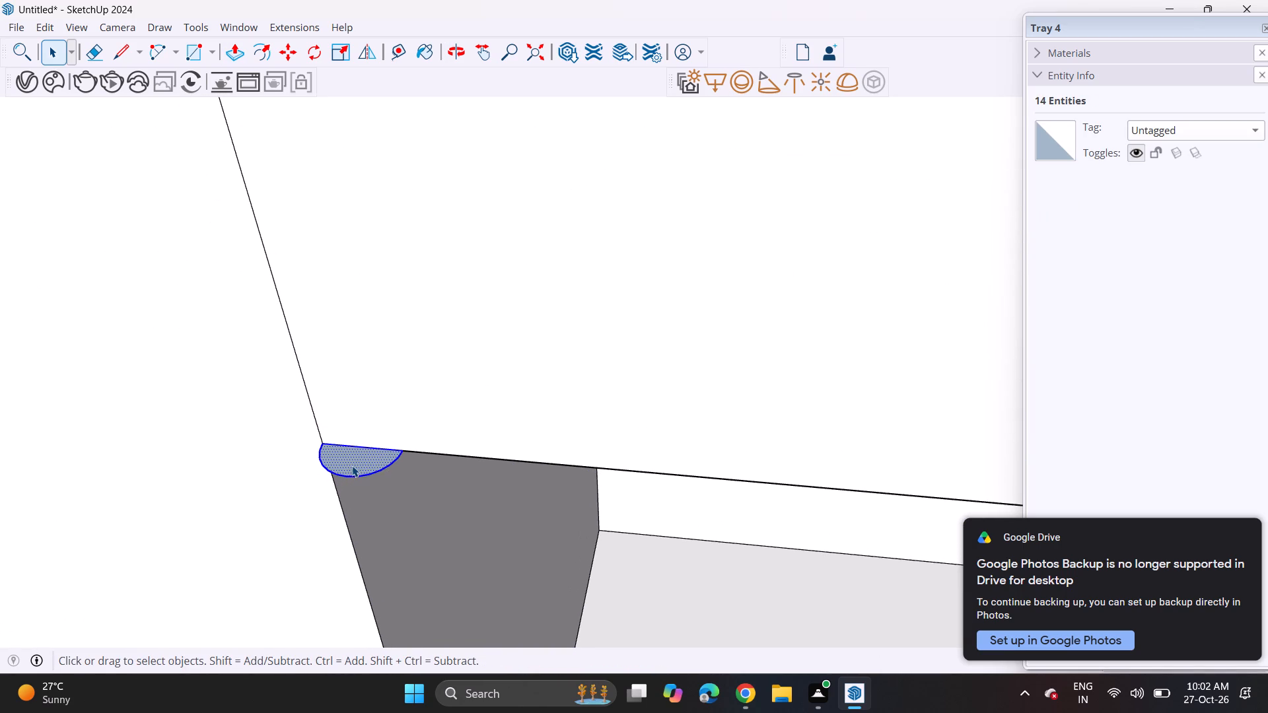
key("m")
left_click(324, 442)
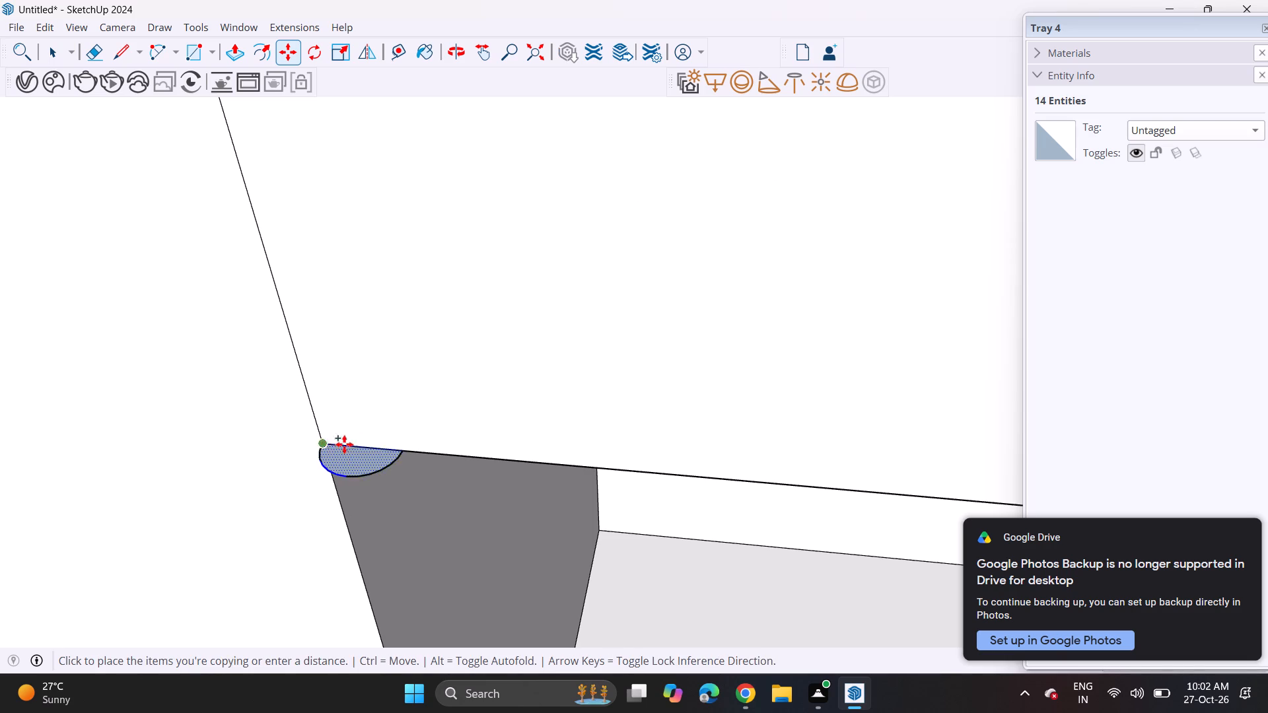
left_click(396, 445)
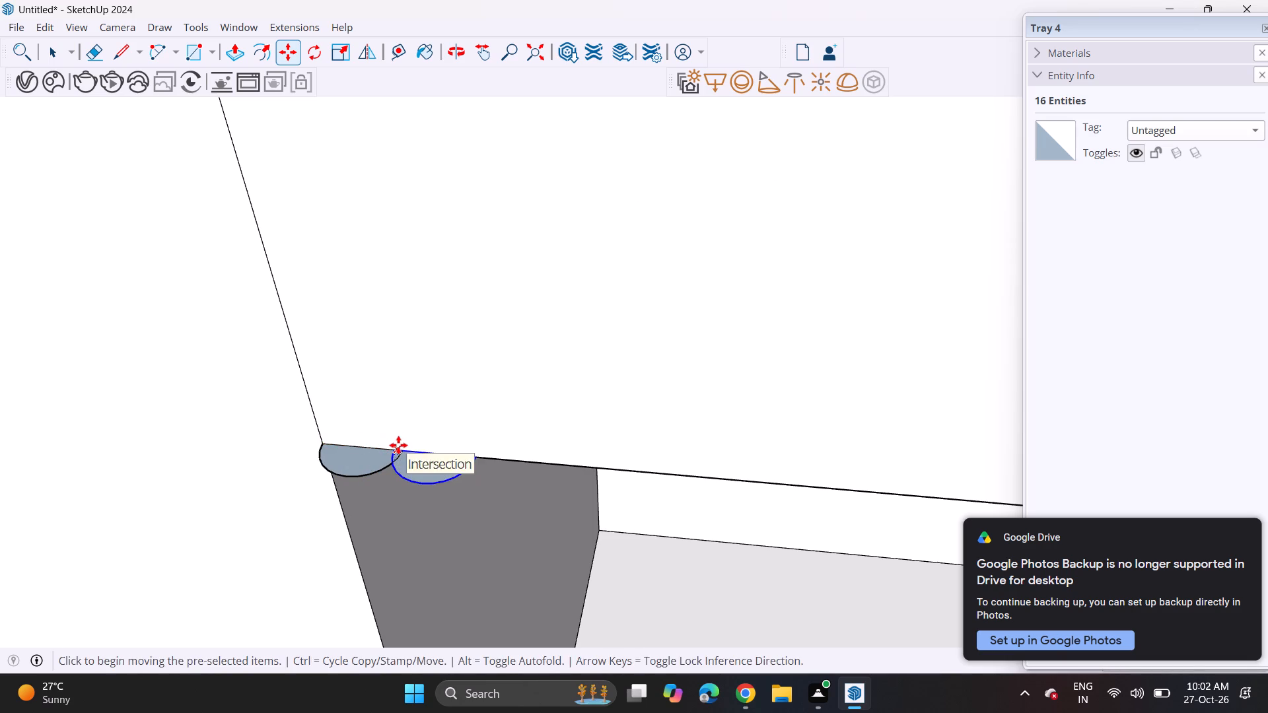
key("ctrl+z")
Copy the half-circle end to end three times along the counter's lower front edge, starting at the original's far endpoint.
key("space")
double_click(370, 469)
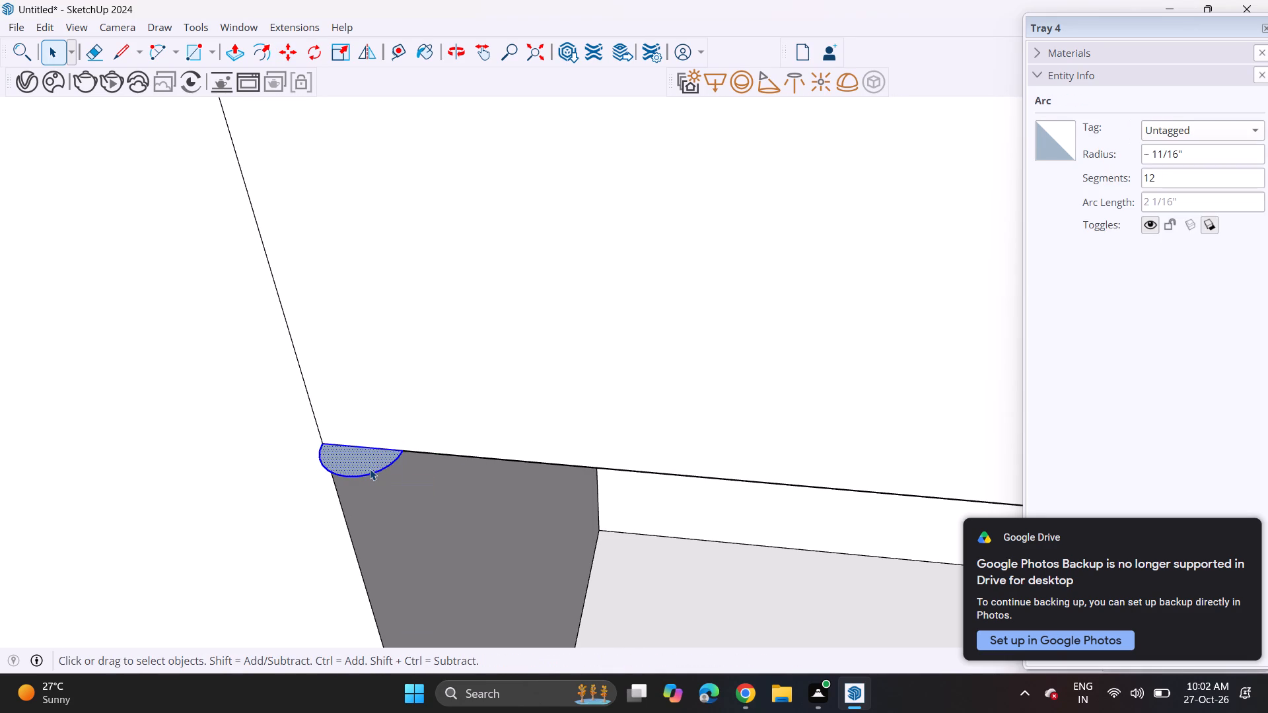
key("m")
left_click(319, 442)
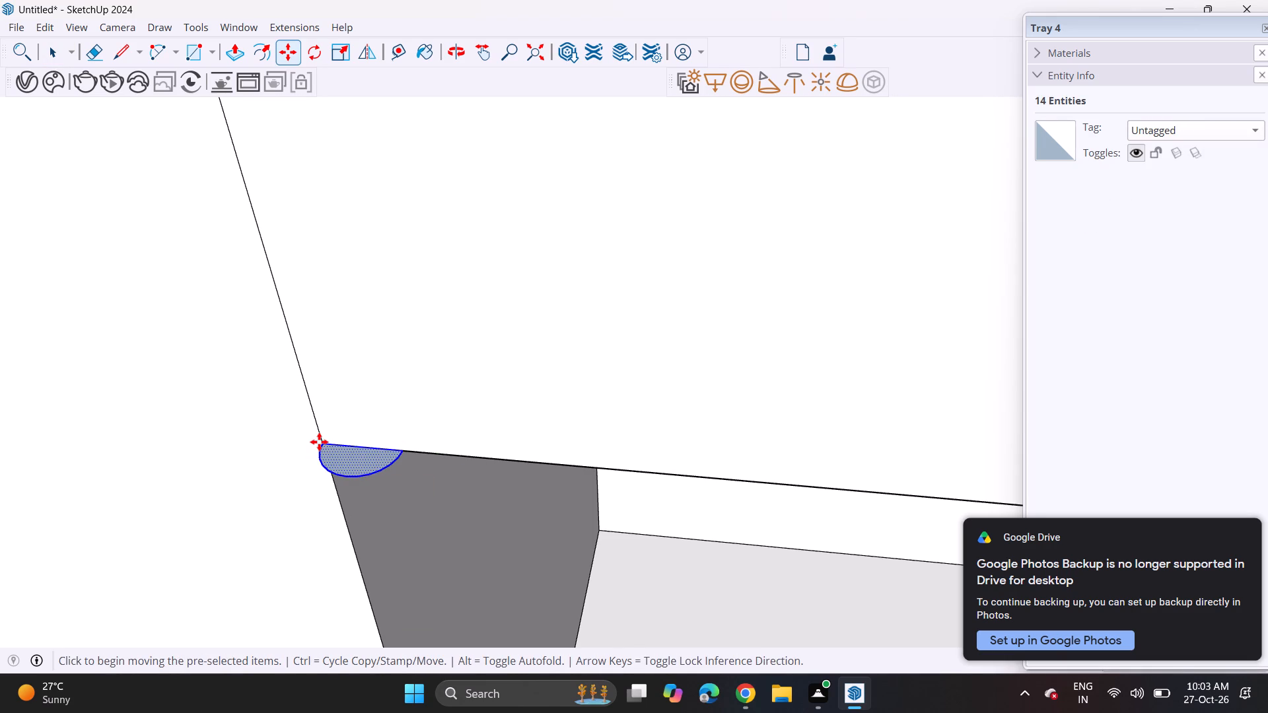
left_click(404, 449)
left_click(402, 448)
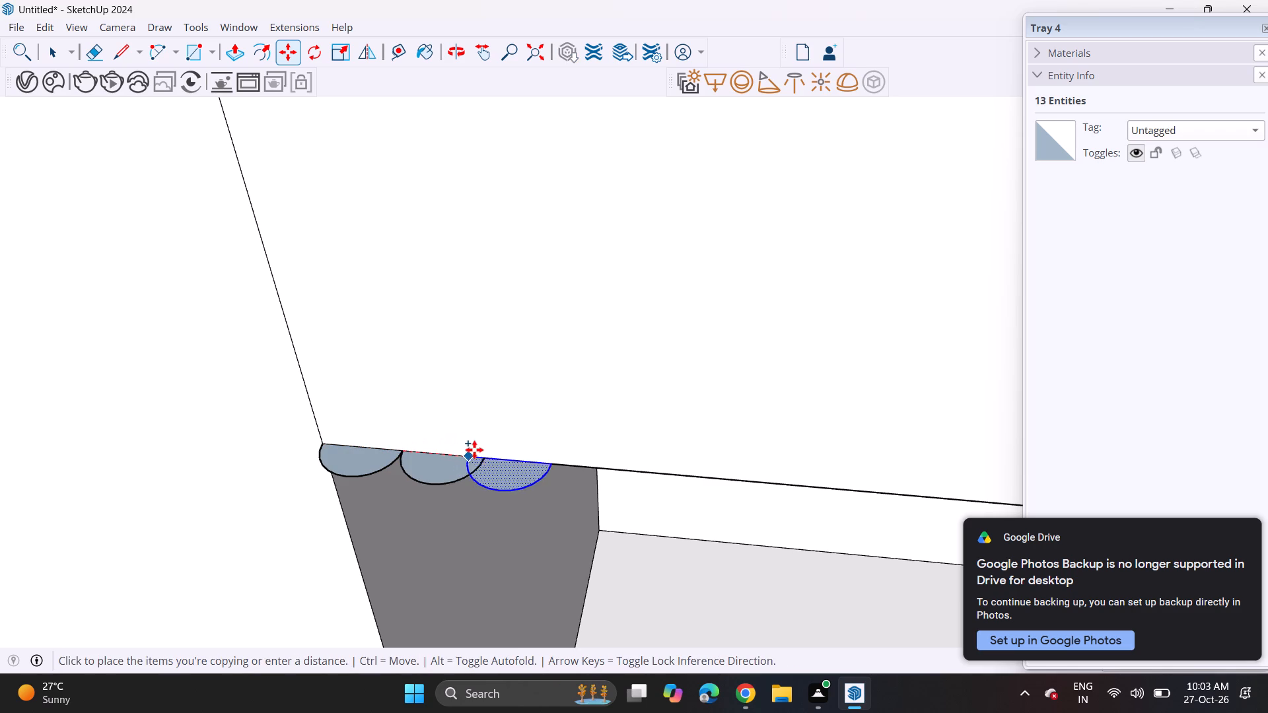
left_click(485, 452)
left_click(484, 455, "ctrl")
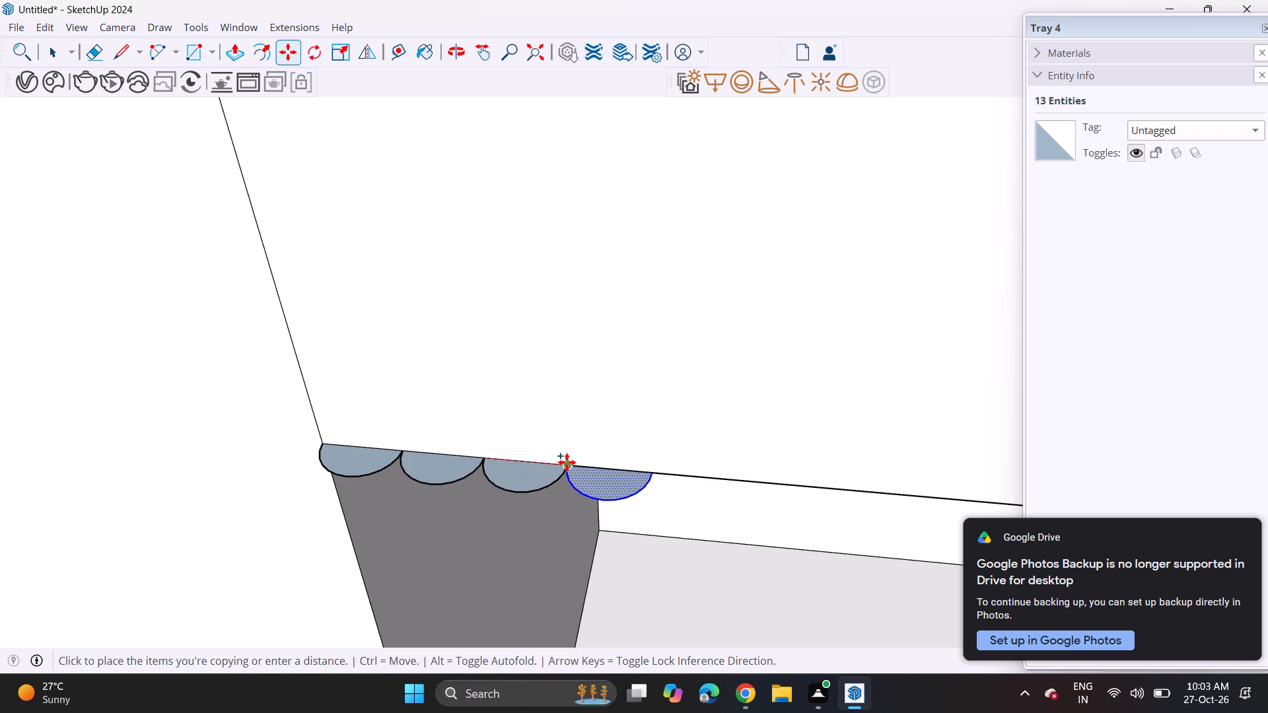
left_click(567, 462)
Add five more end-to-end copies of the half-circle along the lower front edge toward the arched doors.
scroll(612, 462, "down", 1)
scroll(607, 462, "up", 1, "shift")
middle_click_drag(588, 459, 362, 450, "shift")
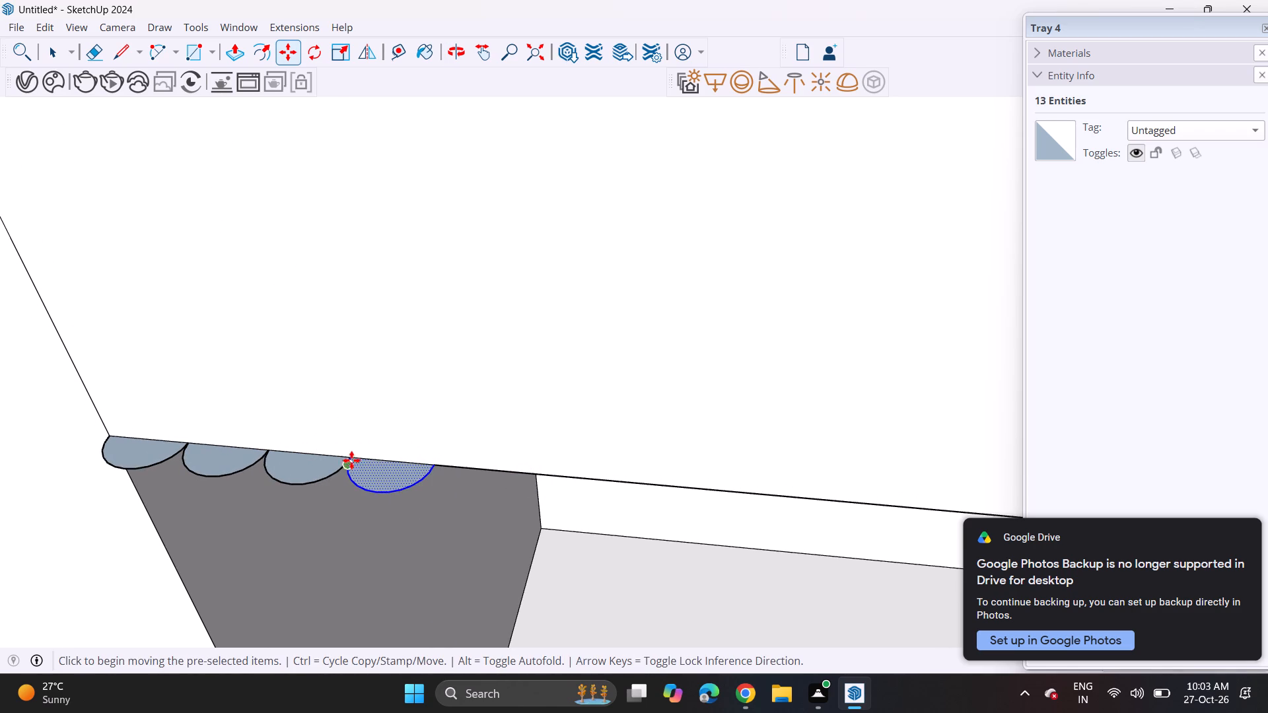
left_click(353, 458)
left_click(439, 465)
left_click(435, 466)
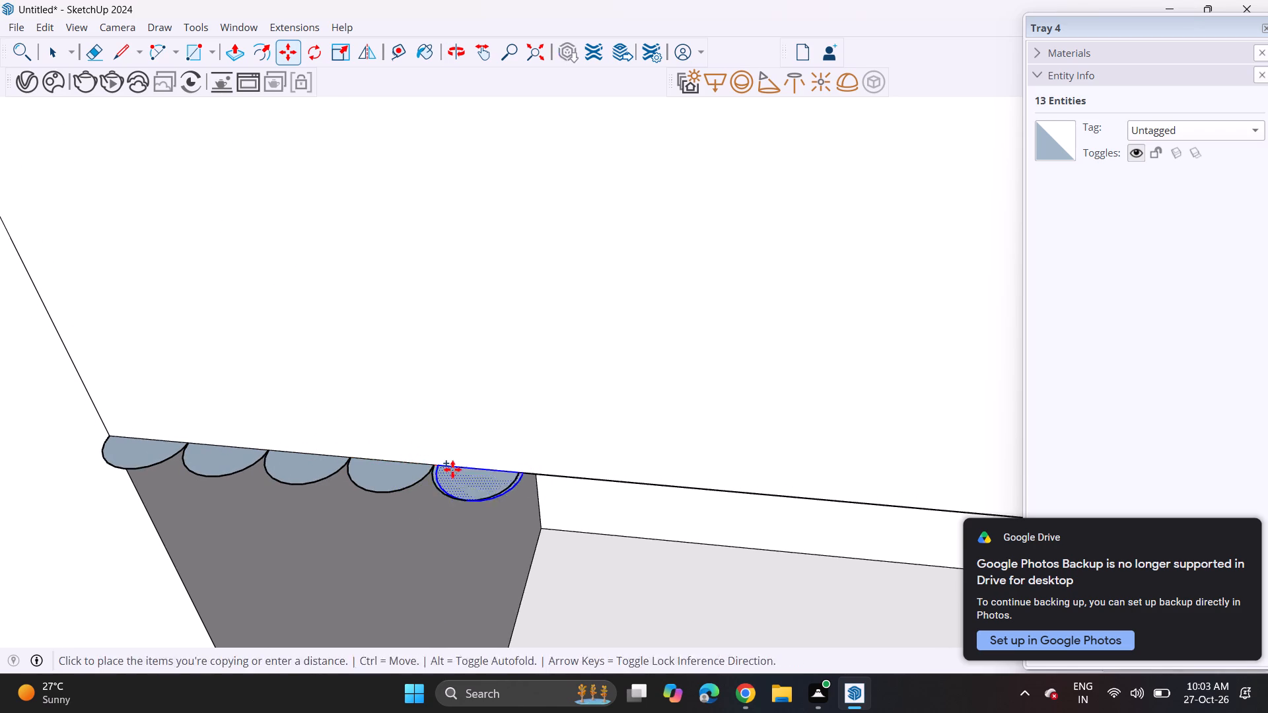
left_click(528, 476)
left_click(520, 473)
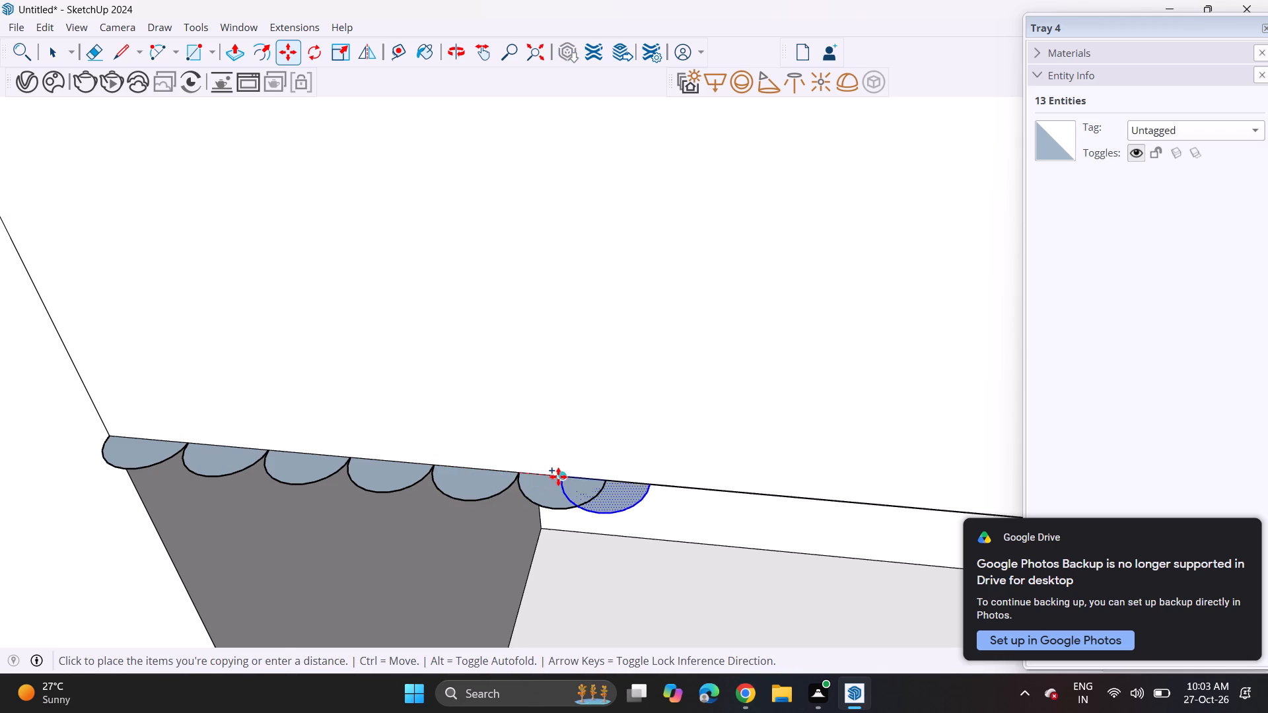
left_click(609, 478)
left_click(609, 479)
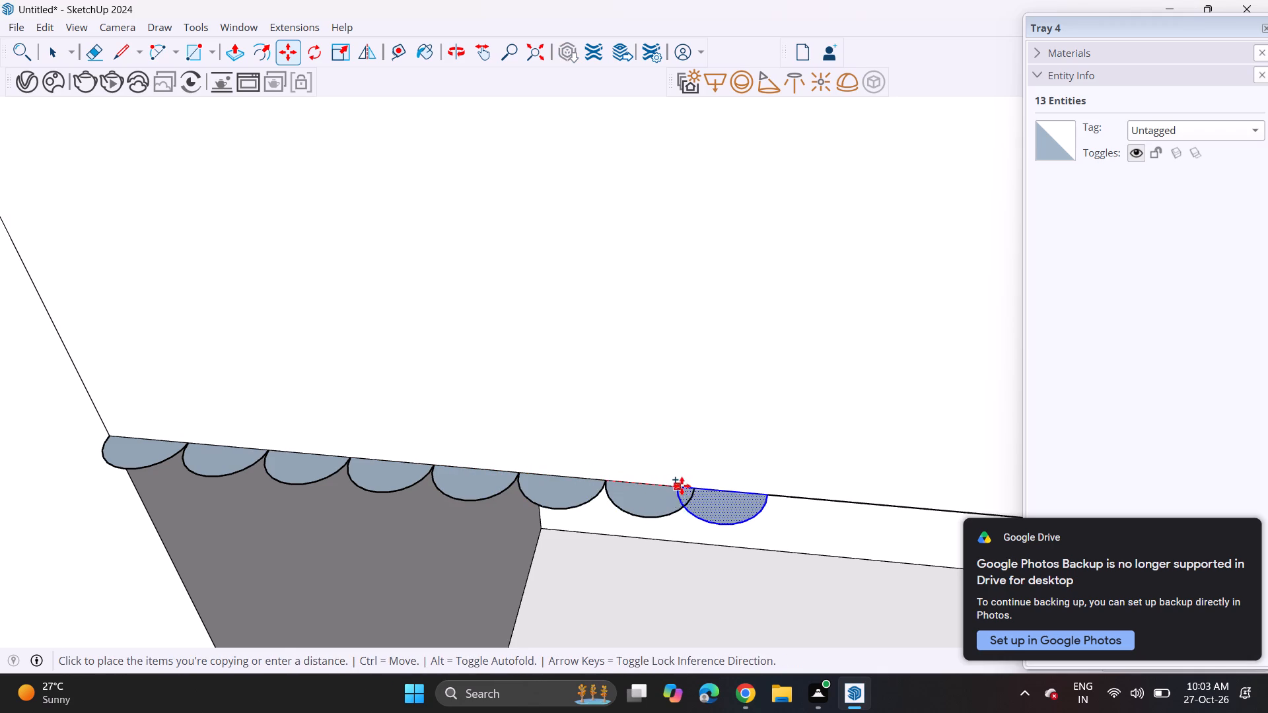
left_click(687, 486)
left_click(692, 489, "ctrl")
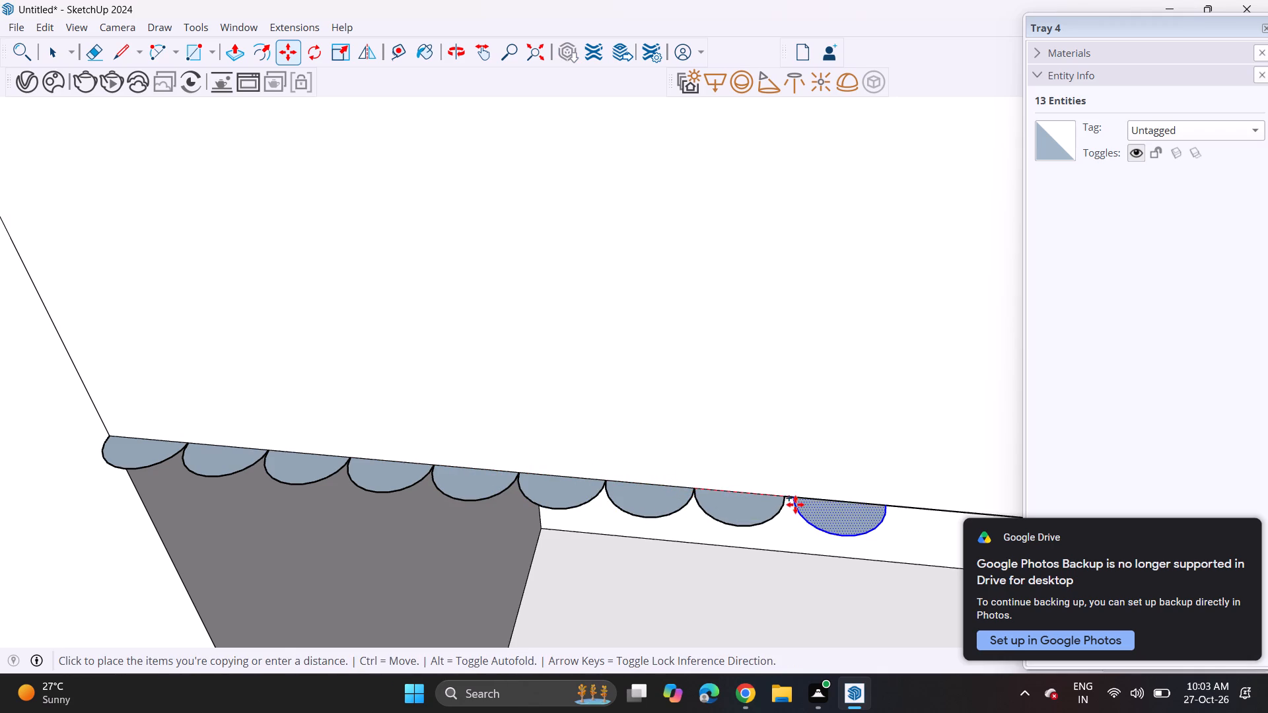
left_click(786, 497)
middle_click_drag(754, 469, 452, 461)
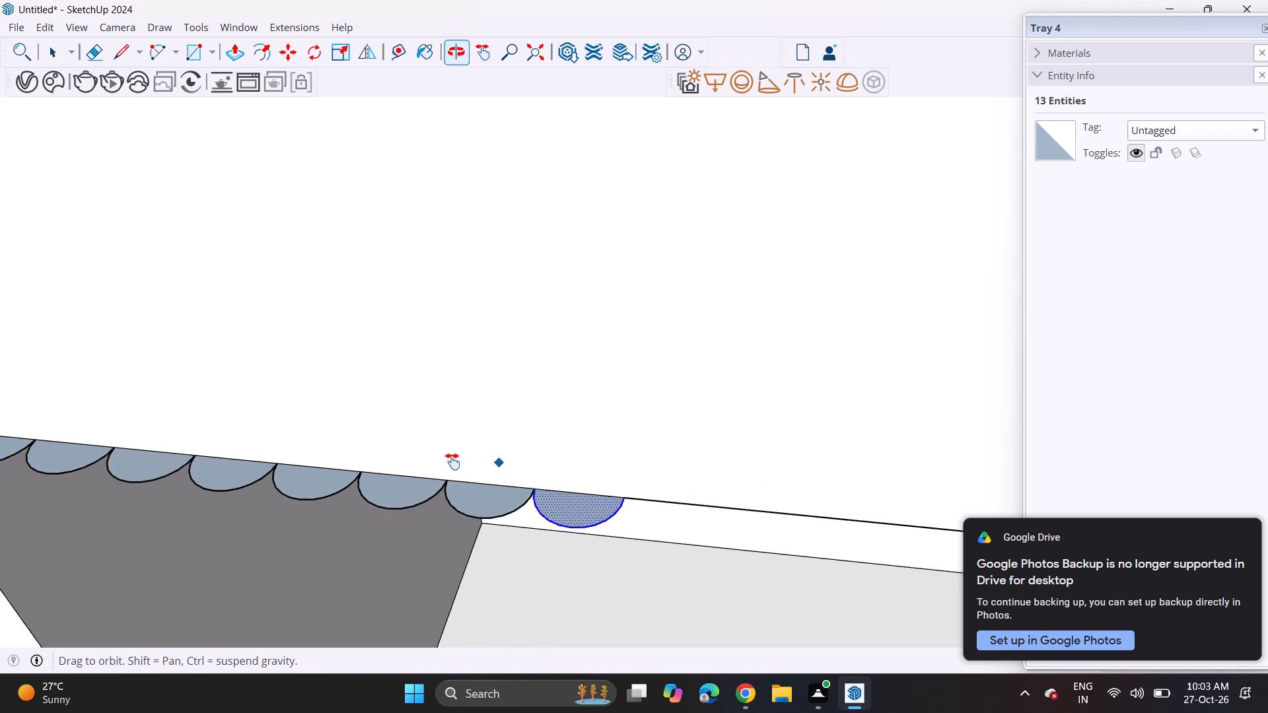
middle_click_drag(452, 461, 253, 411)
key("space")
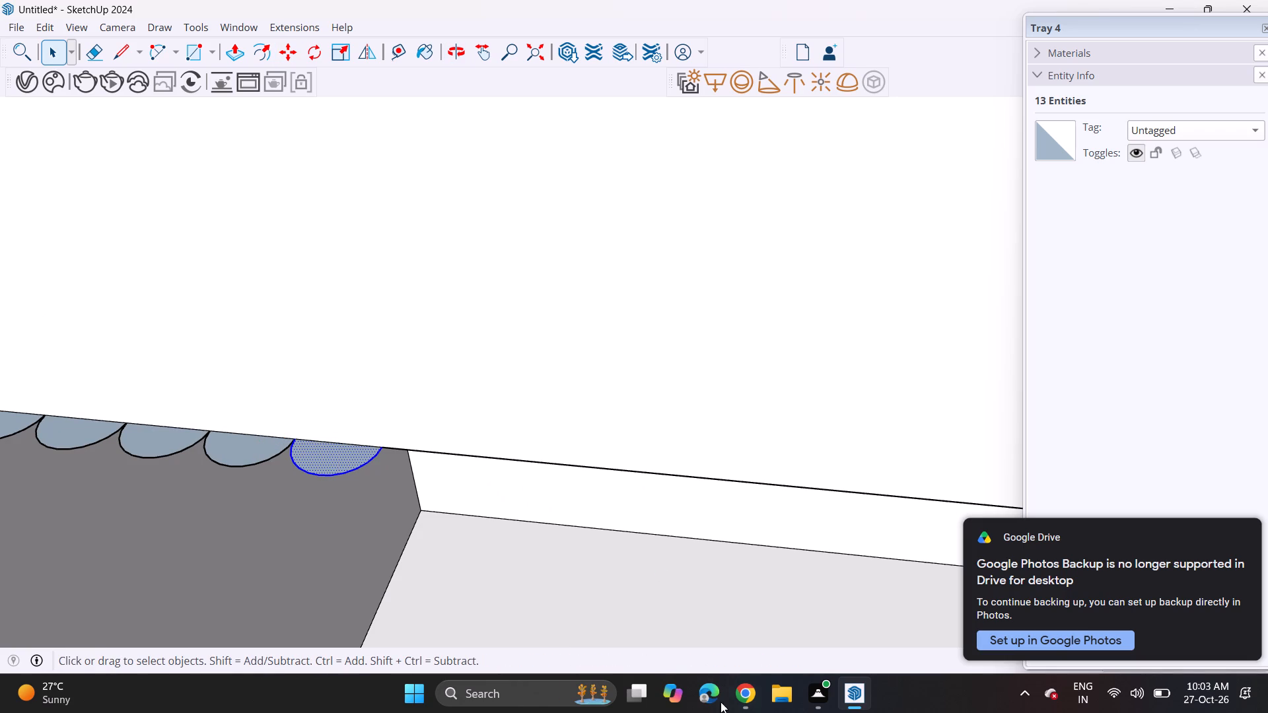
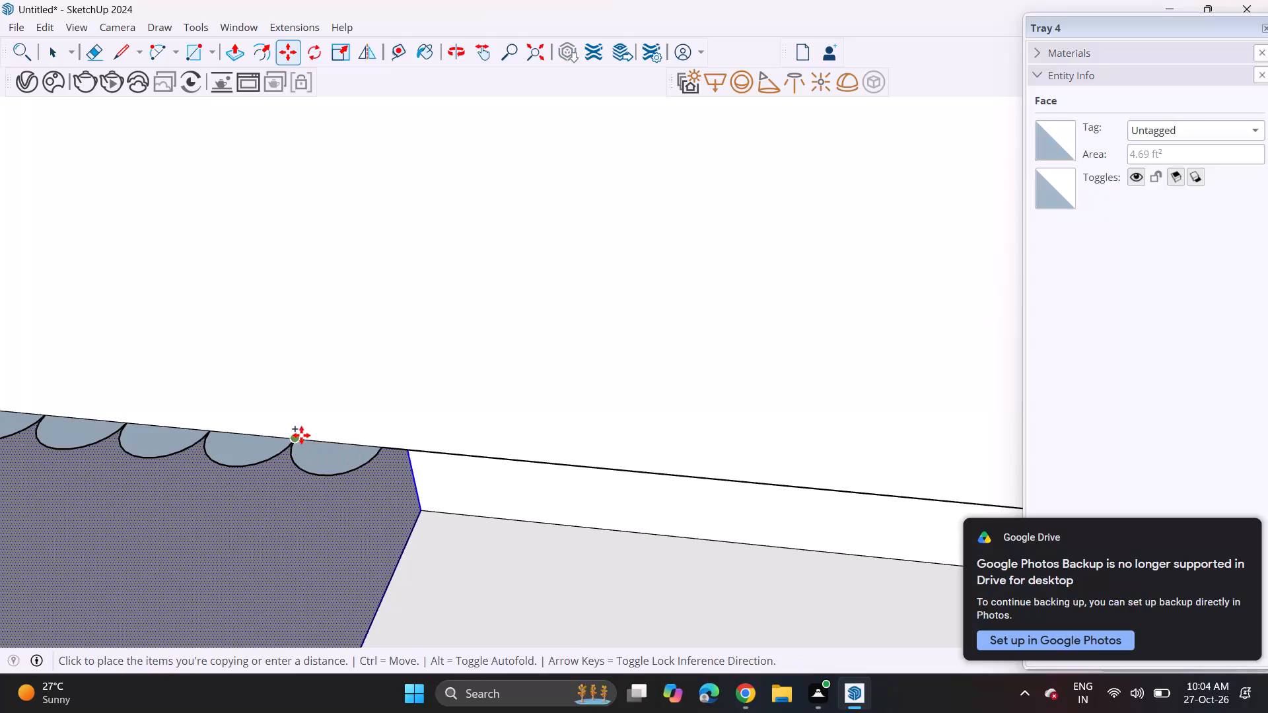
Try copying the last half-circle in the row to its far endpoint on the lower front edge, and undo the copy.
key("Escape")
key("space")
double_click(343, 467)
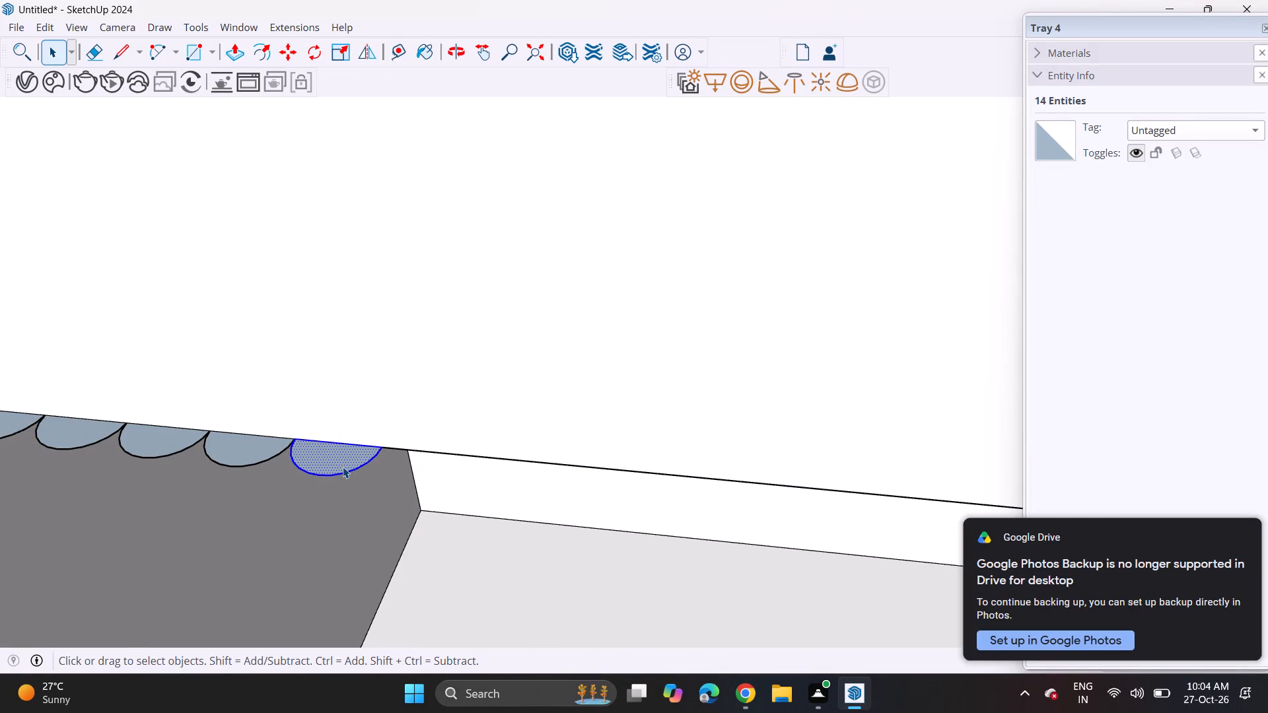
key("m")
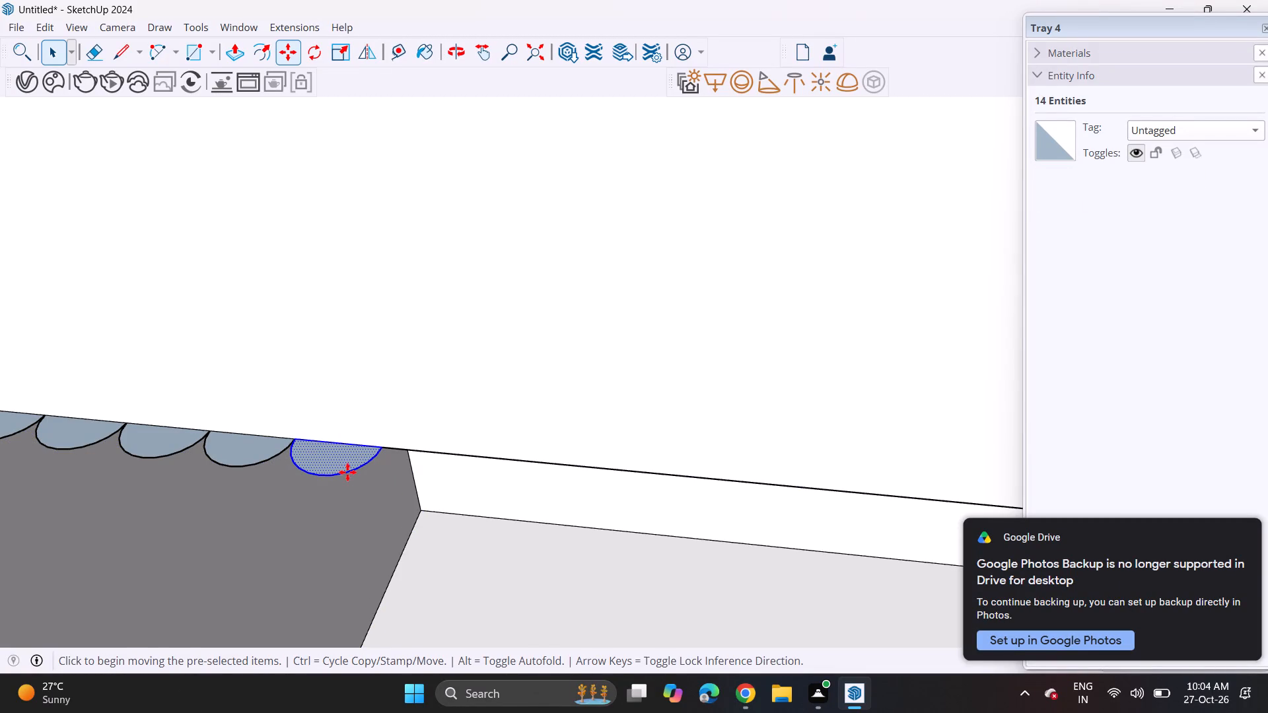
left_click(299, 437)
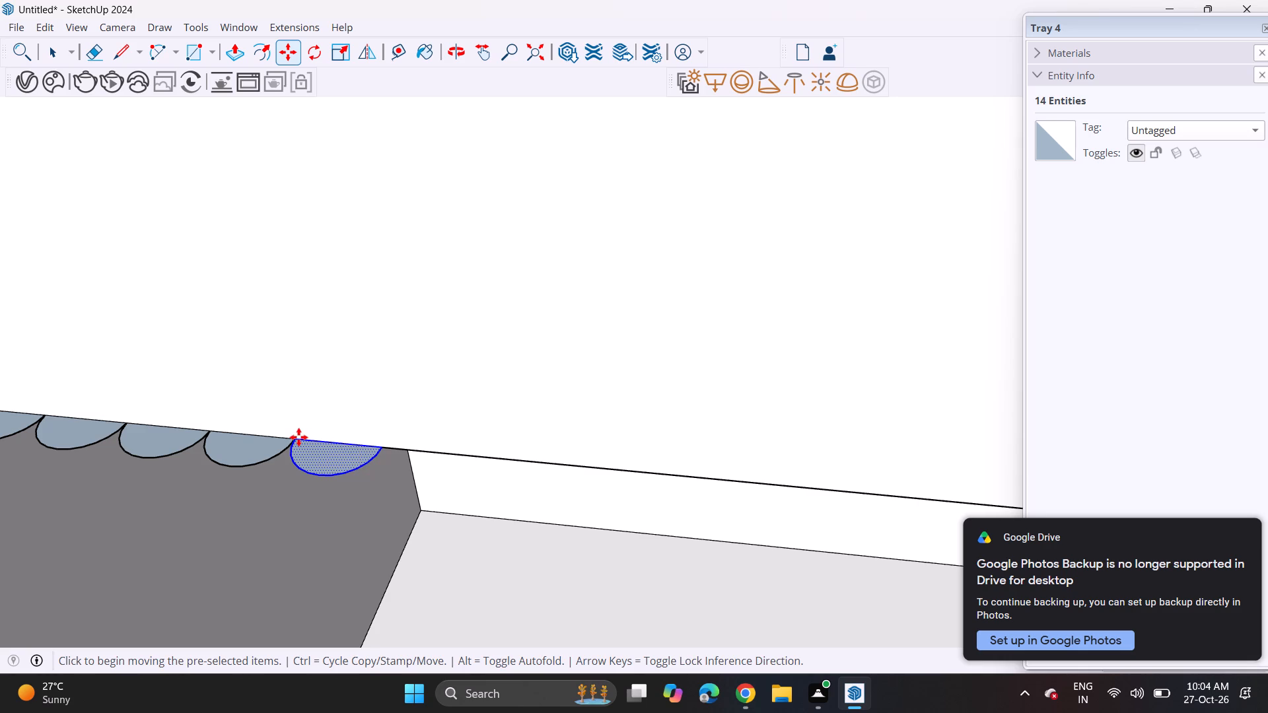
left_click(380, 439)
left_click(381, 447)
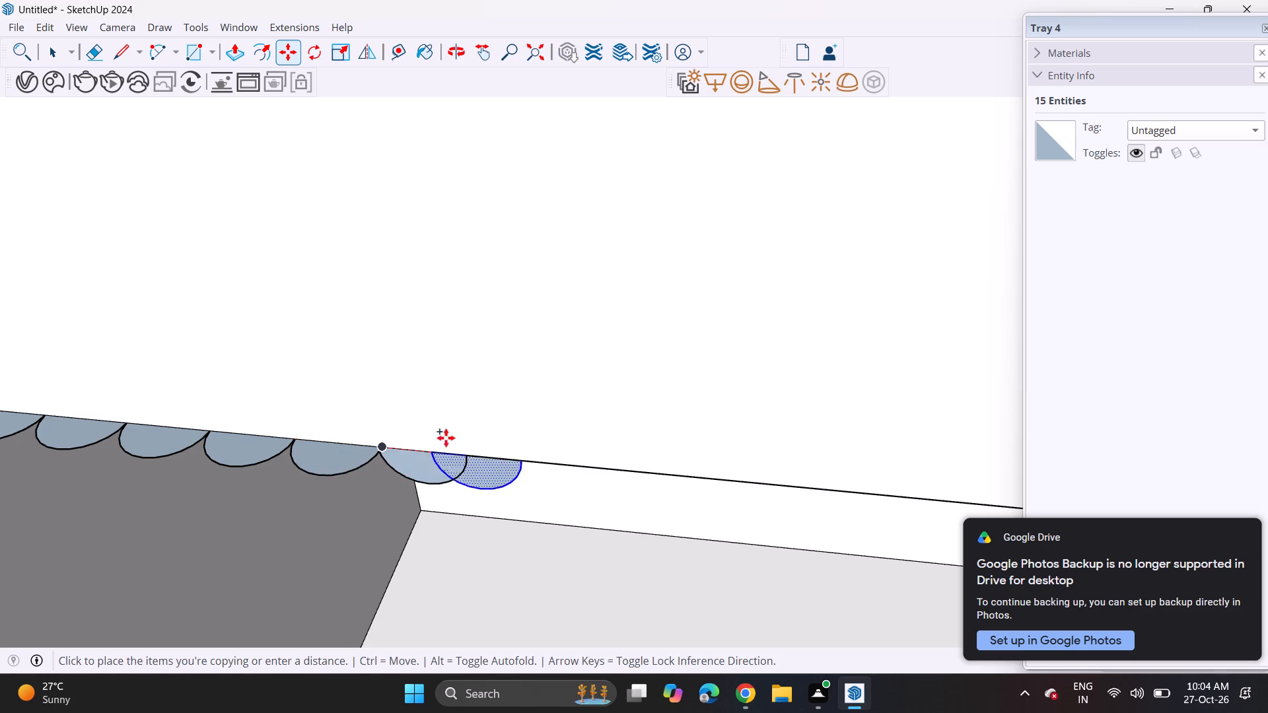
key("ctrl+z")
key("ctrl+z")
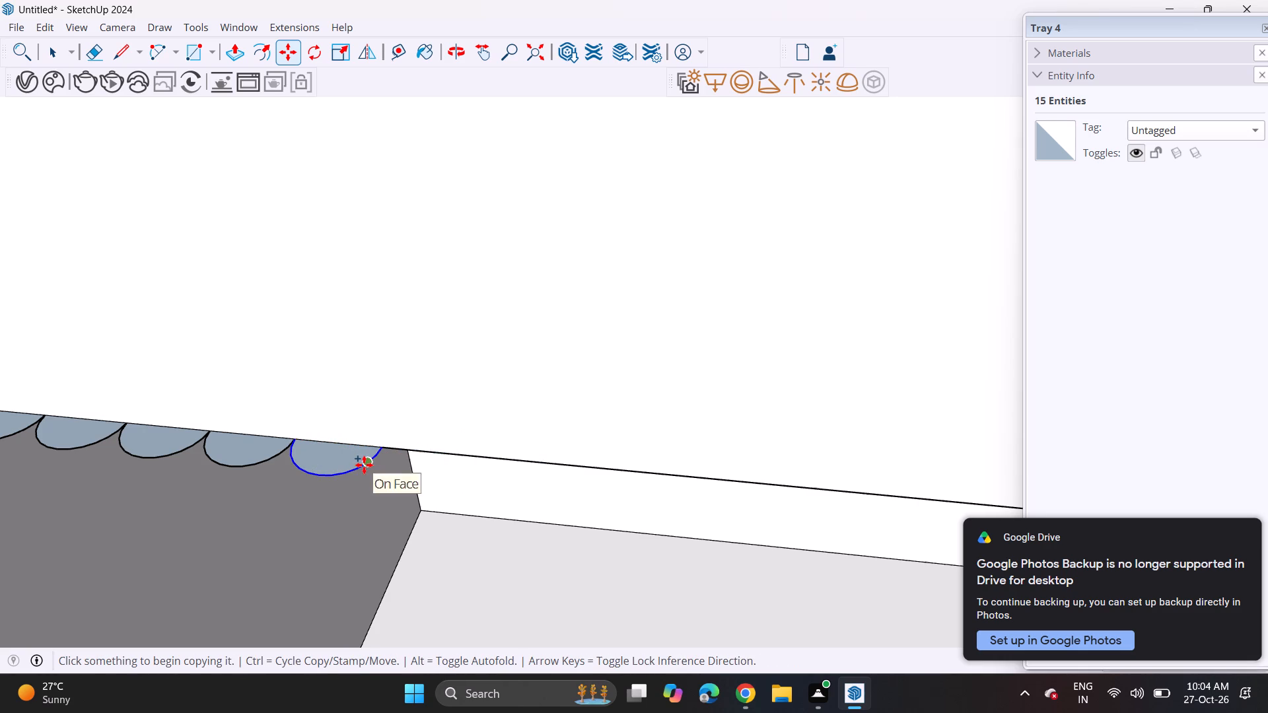
Copy the last half-circle end to end four times along the lower front edge, continuing the row past the dark face's corner.
key("space")
double_click(351, 459)
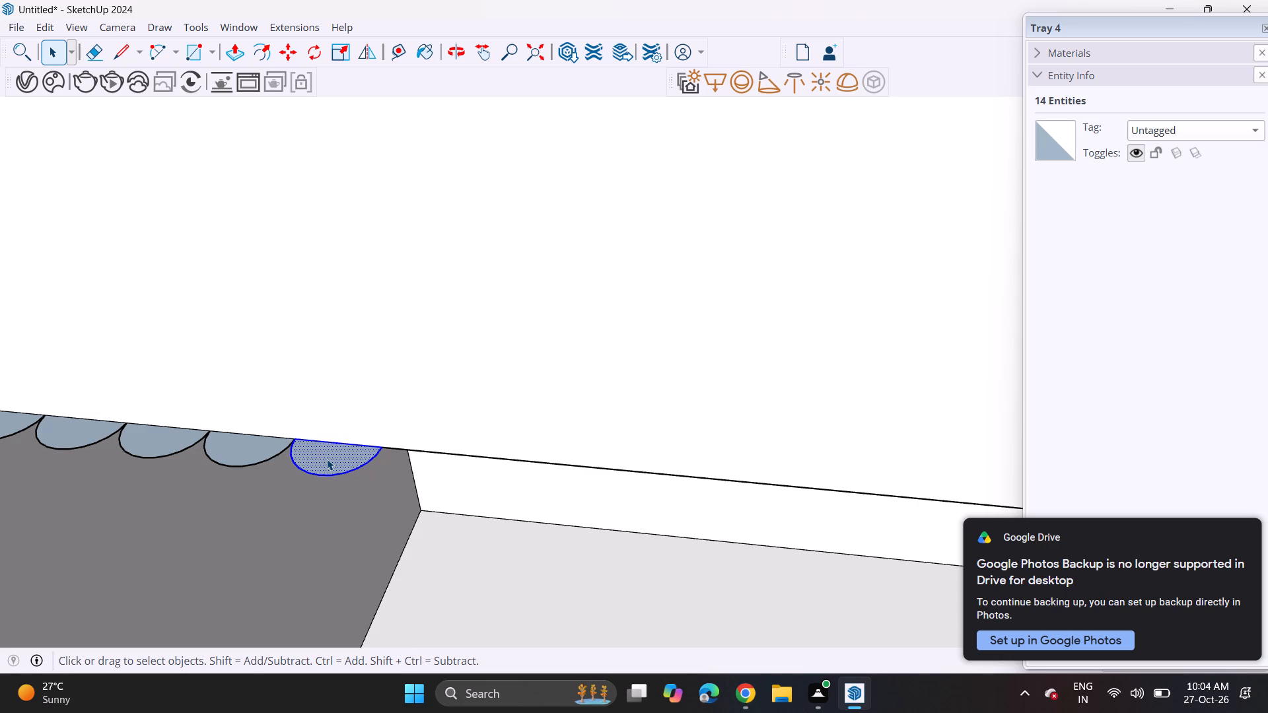
key("m")
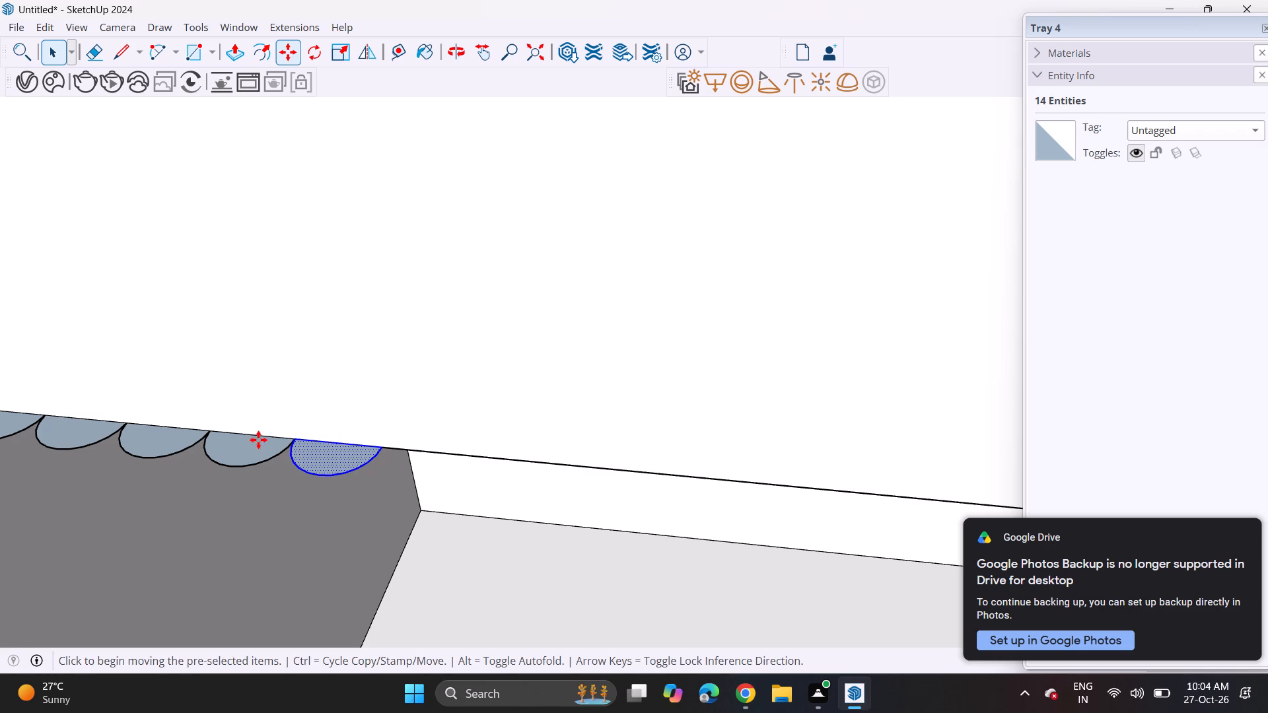
left_click(299, 436)
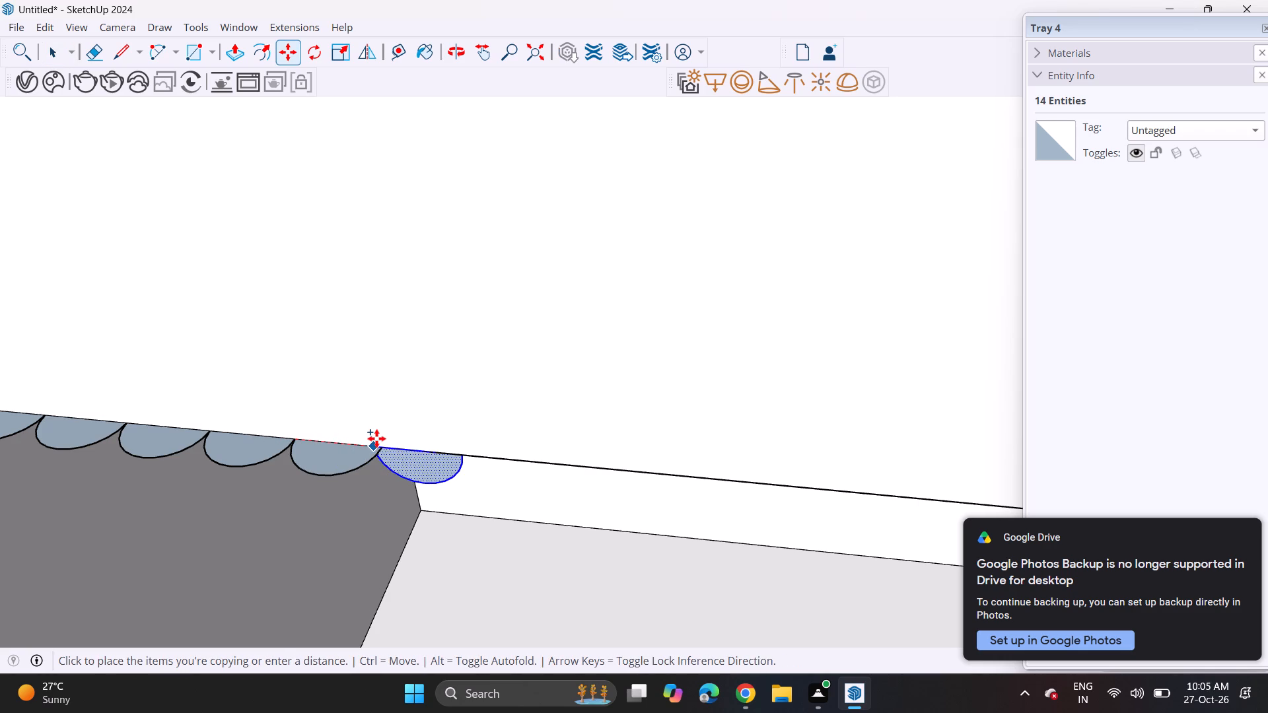
left_click(380, 450)
left_click(382, 448)
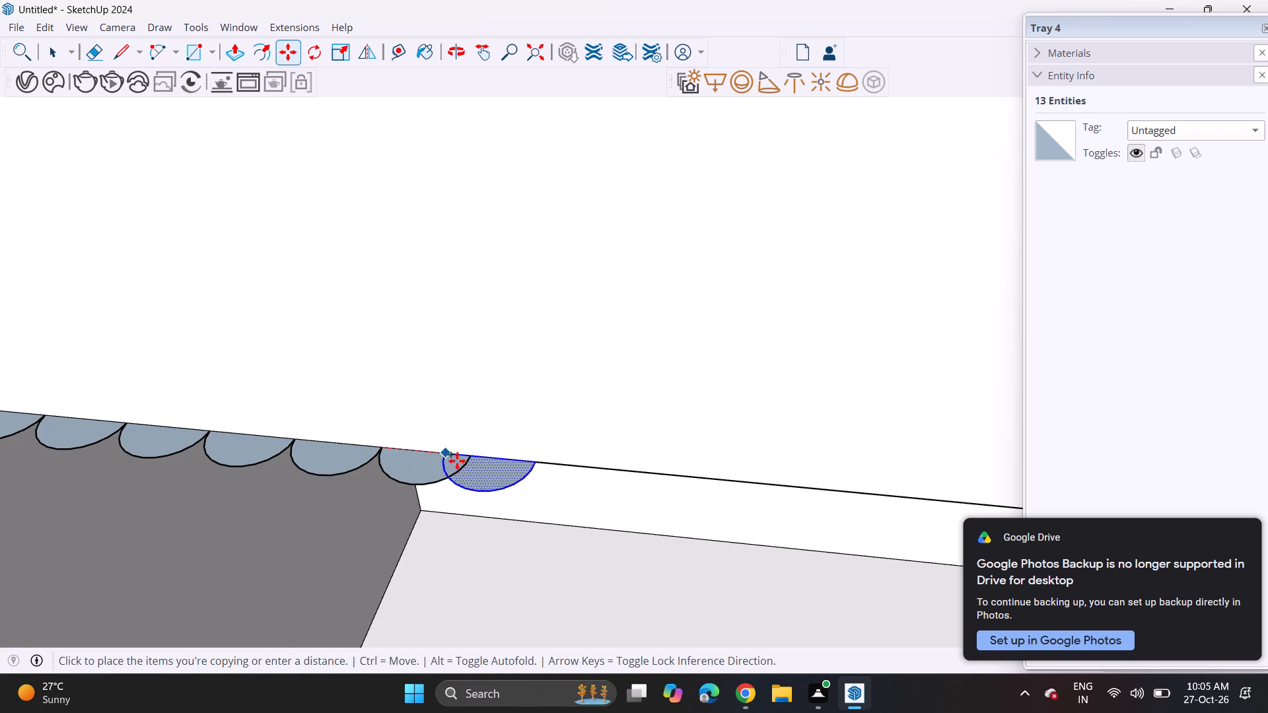
left_click(472, 454)
left_click(468, 457)
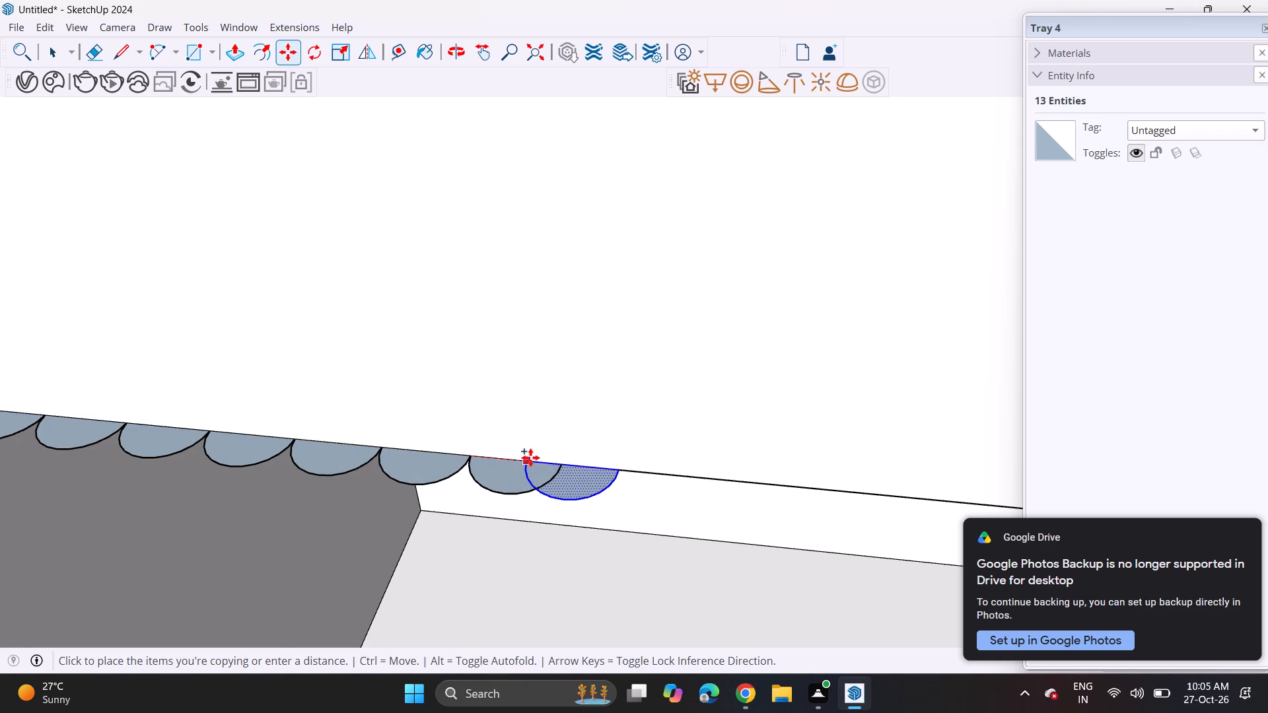
left_click(568, 461)
left_click(563, 459)
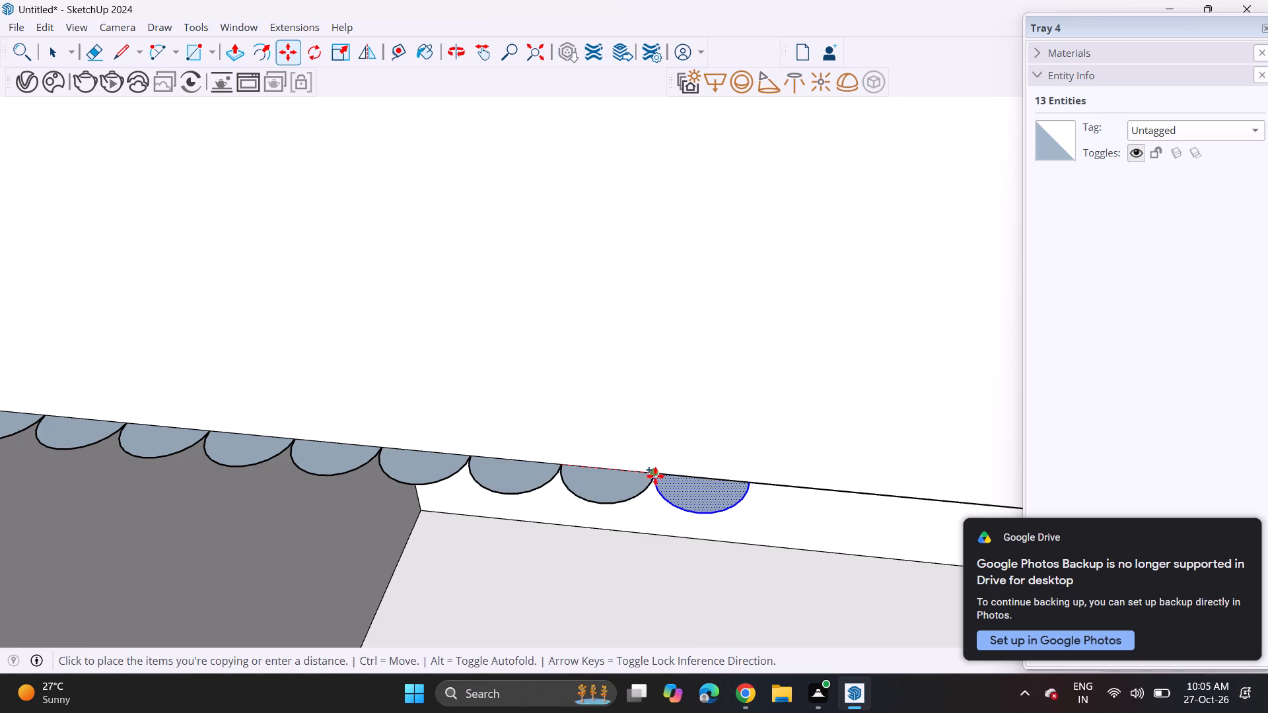
left_click(655, 476)
Add six more end-to-end copies of the half-circle along the lower front edge, each starting at the previous one's far endpoint.
left_click(654, 475)
middle_click_drag(760, 467, 404, 400, "shift")
scroll(397, 411, "up", 1)
left_click(400, 419)
left_click(404, 418)
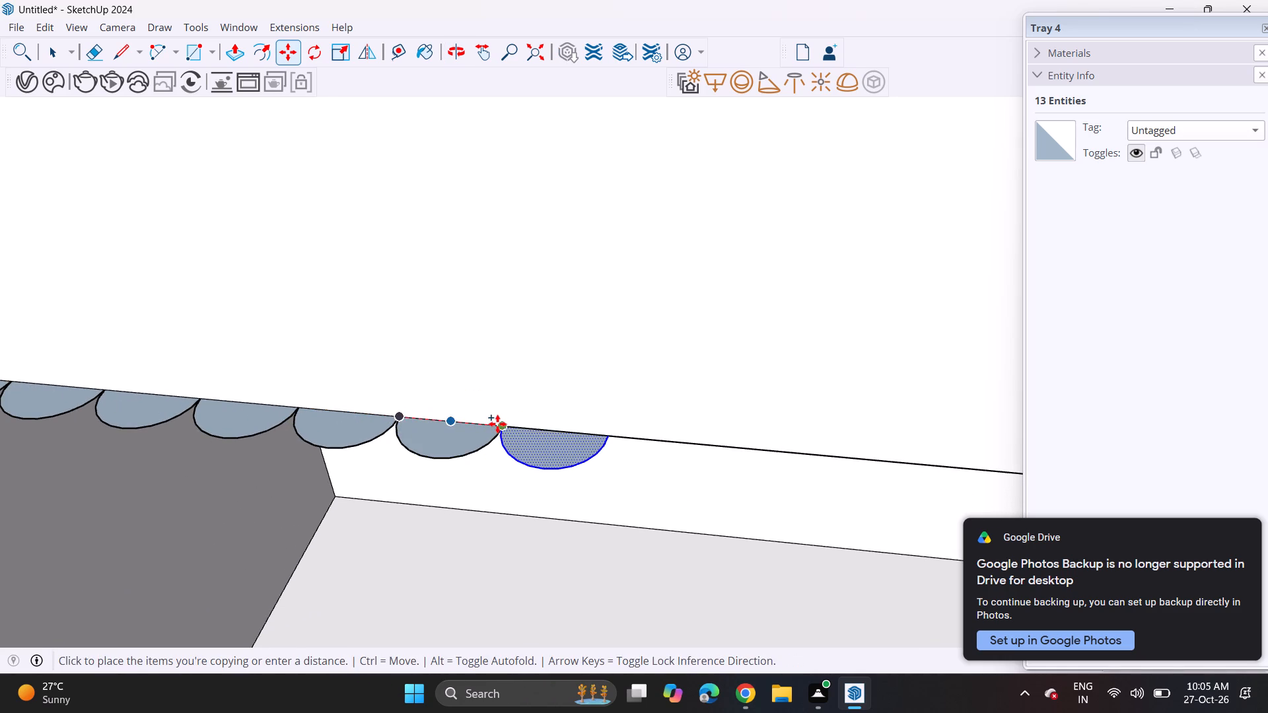
left_click(498, 424)
left_click(503, 426)
left_click(606, 436)
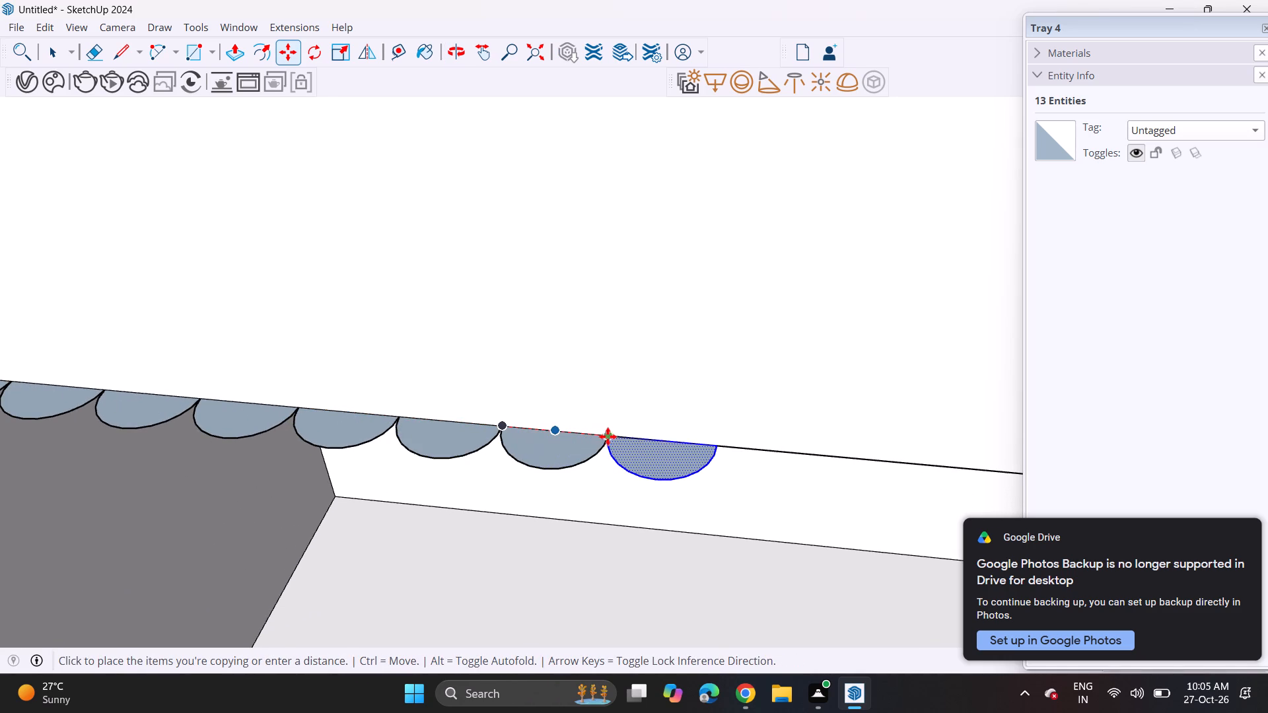
left_click(610, 437)
left_click(715, 443)
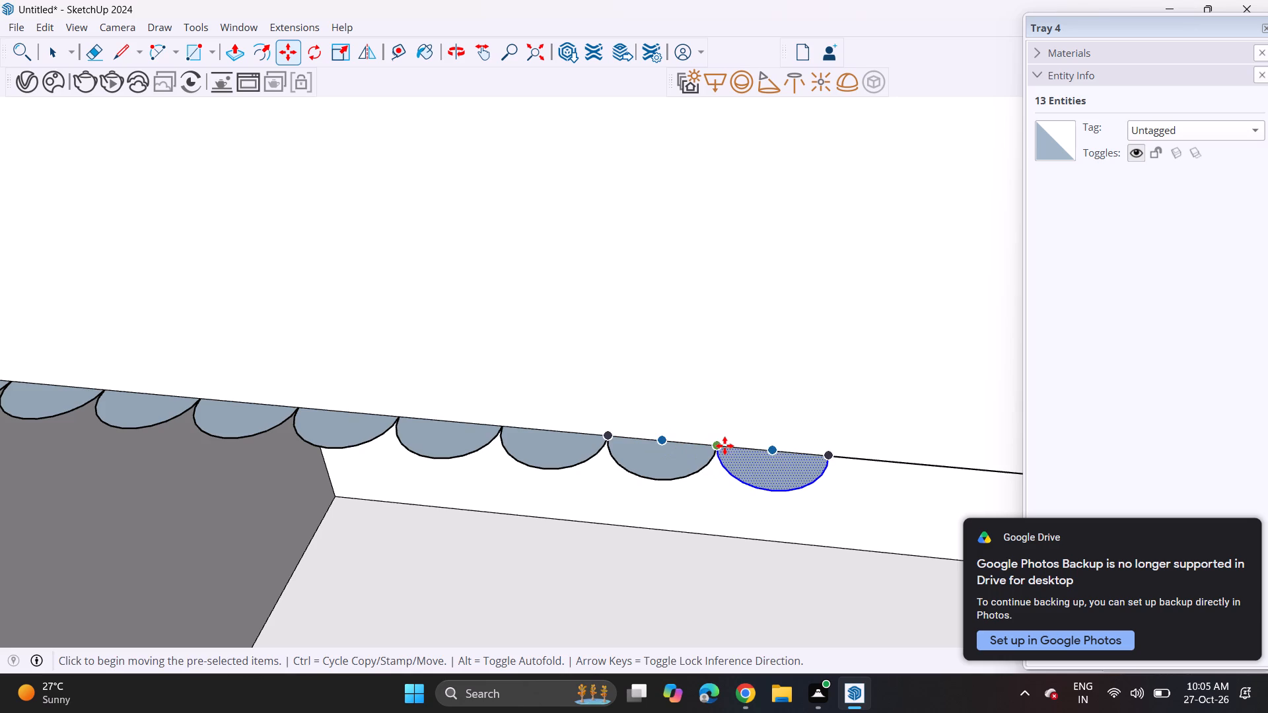
left_click(719, 445, "ctrl")
double_click(832, 453)
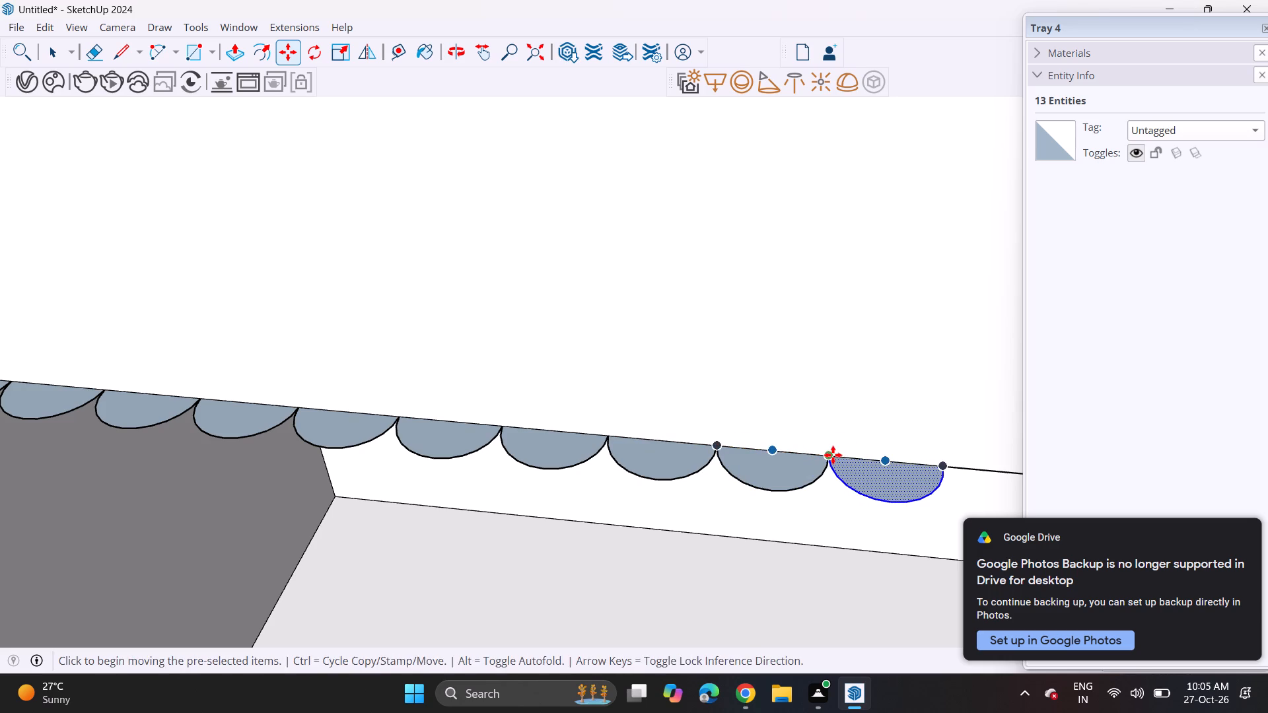
left_click(952, 463)
Extend the row with another six touching half-circle copies along the same lower front edge.
middle_click_drag(948, 463, 555, 457)
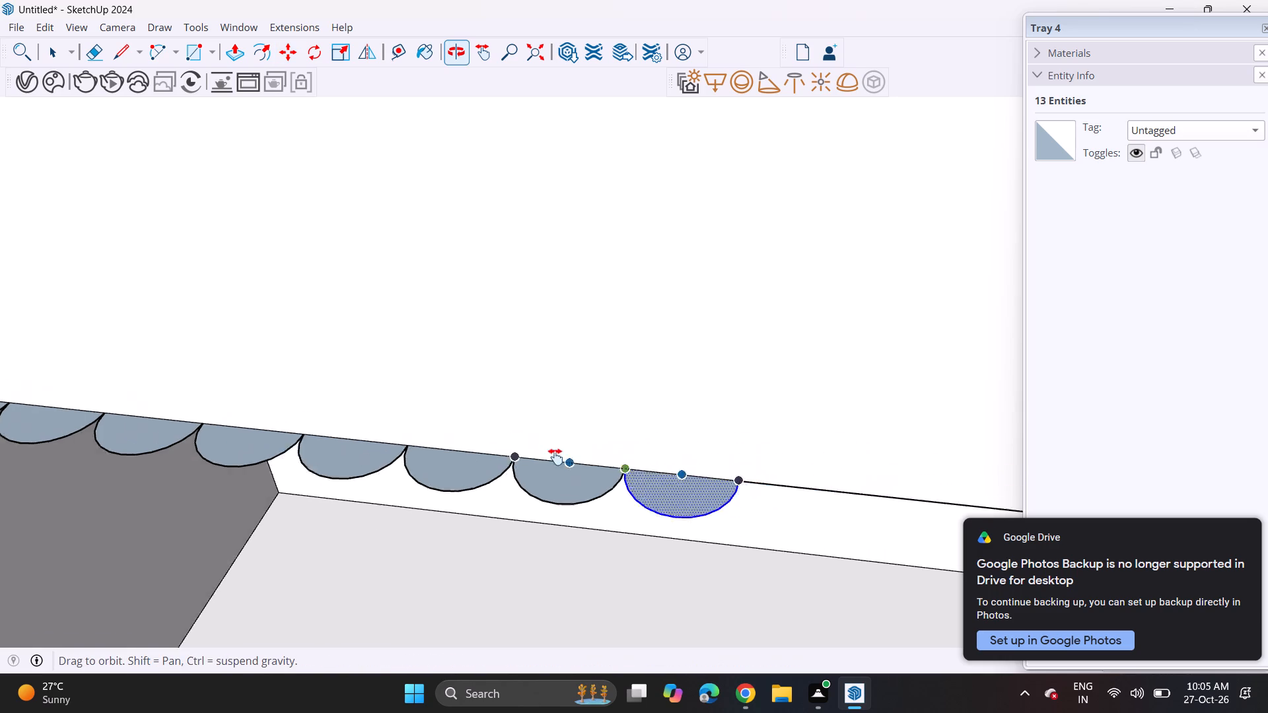
middle_click_drag(555, 457, 385, 406)
left_click(388, 409)
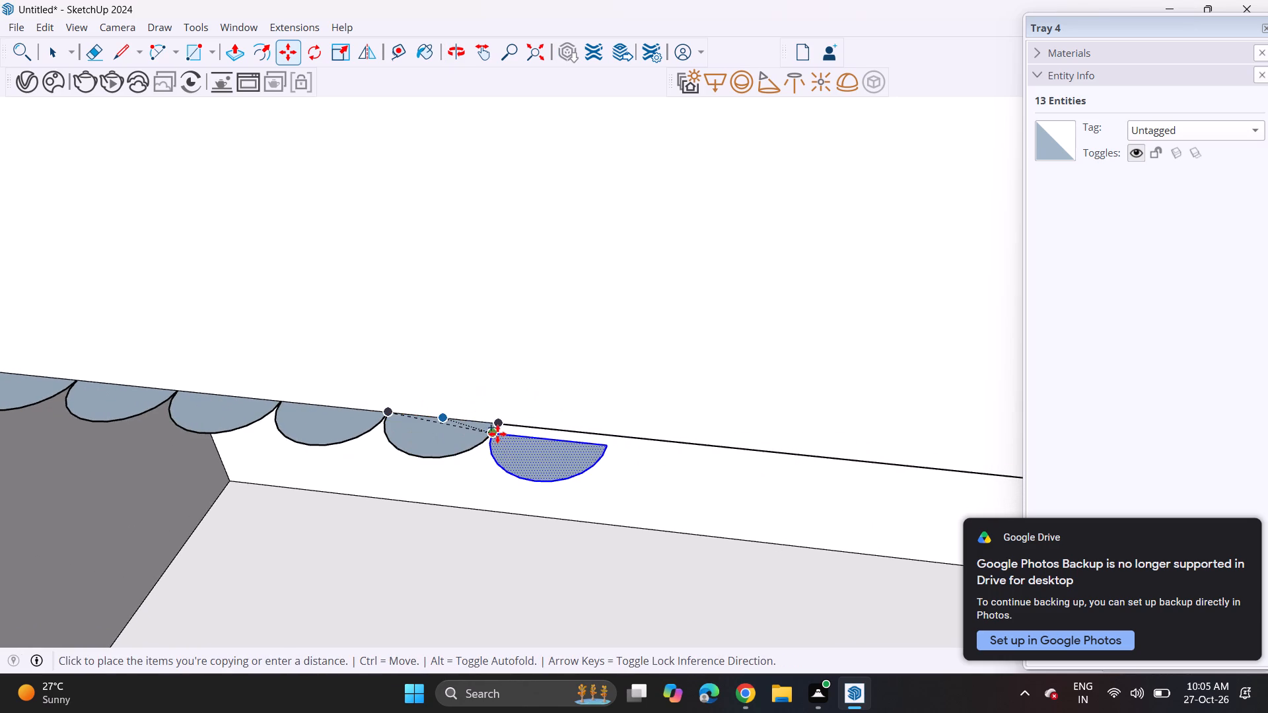
left_click(499, 430)
left_click(494, 426)
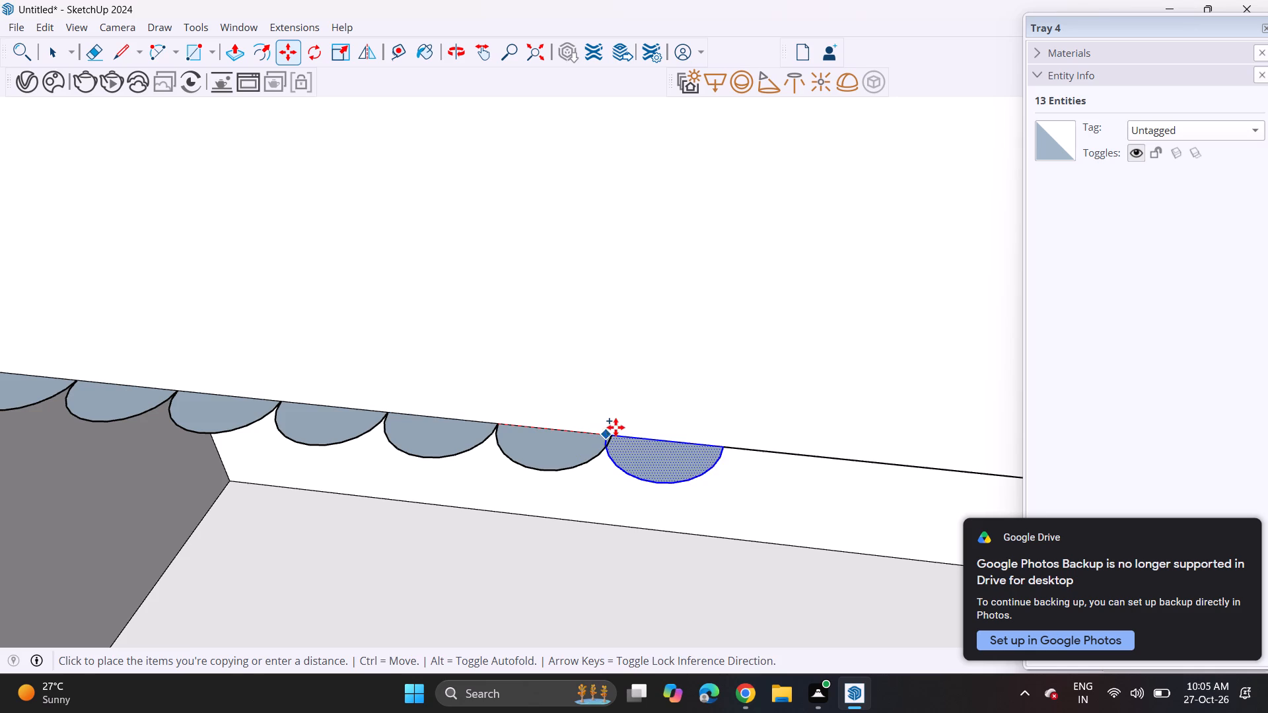
left_click(612, 438)
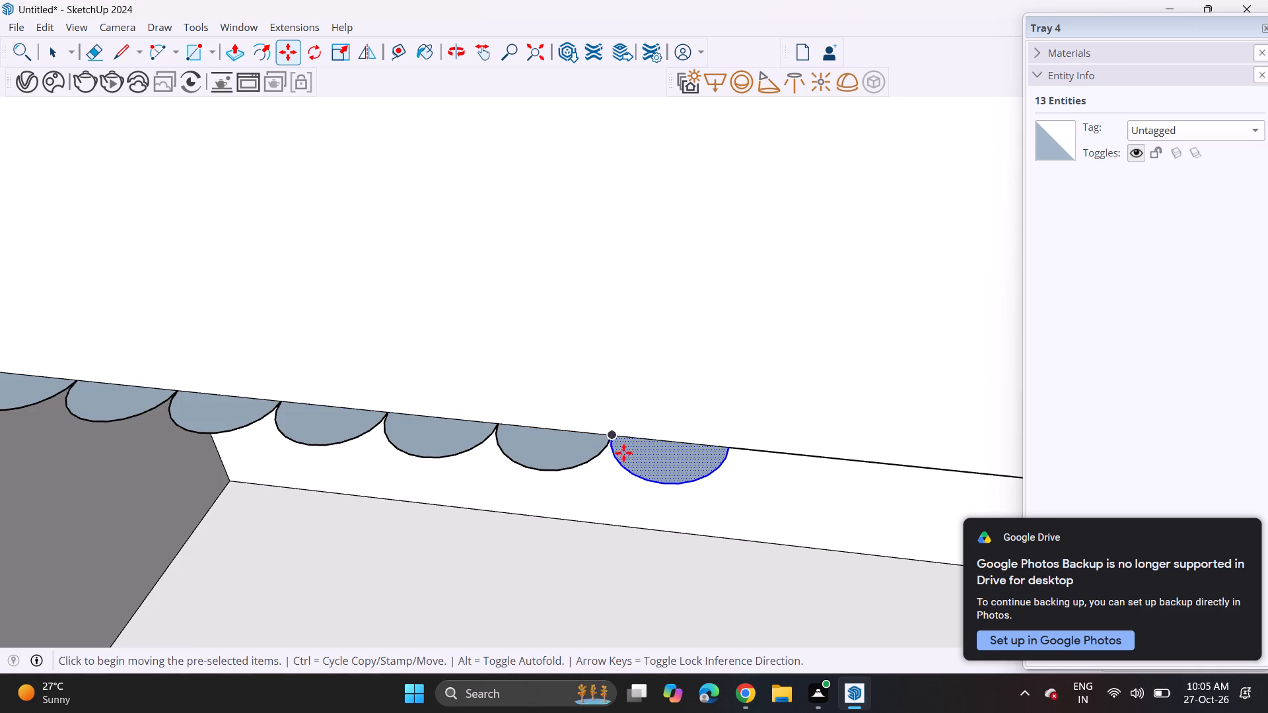
left_click(610, 437)
left_click(738, 449)
left_click(730, 449)
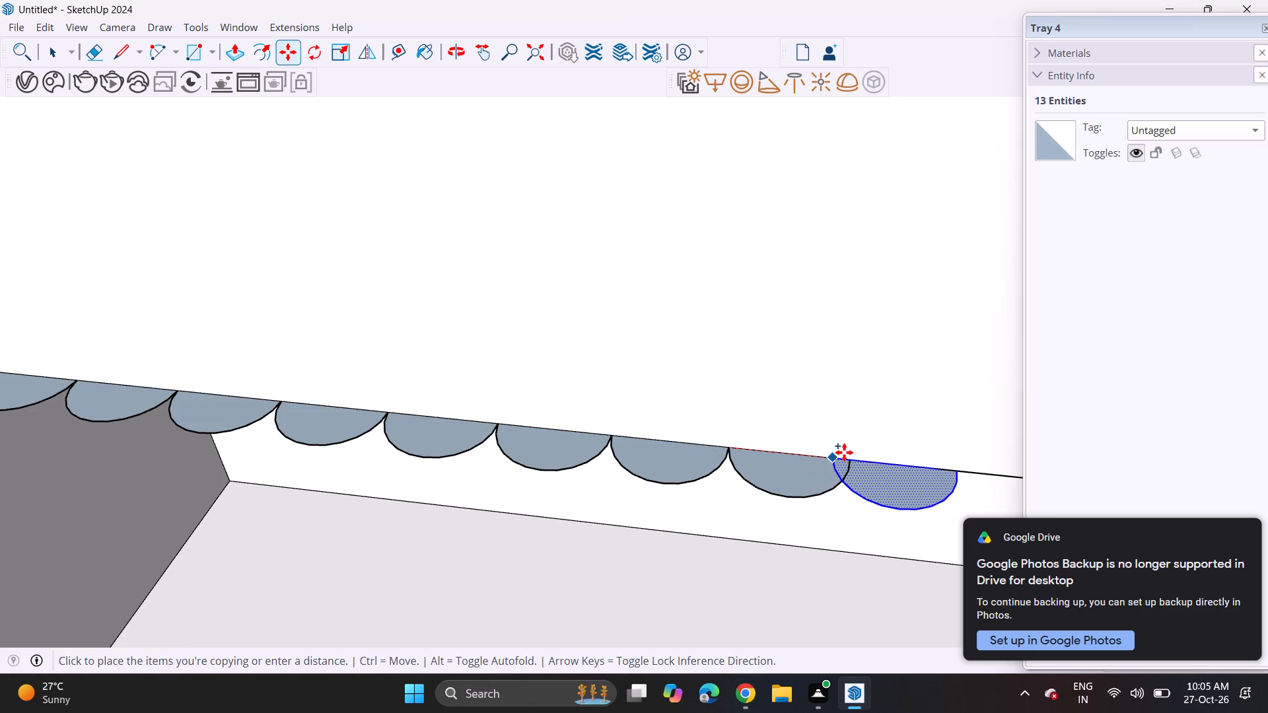
middle_click_drag(839, 452, 509, 405, "shift")
left_click(516, 410)
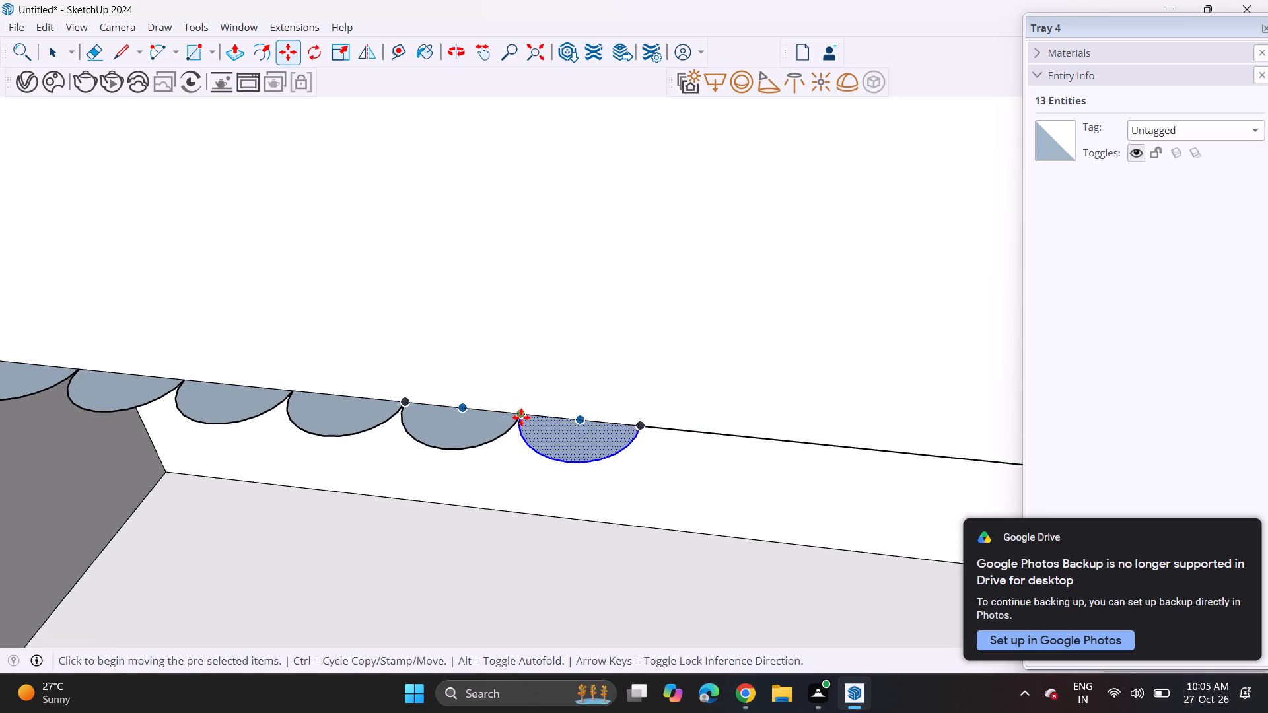
left_click(521, 417)
left_click(637, 428)
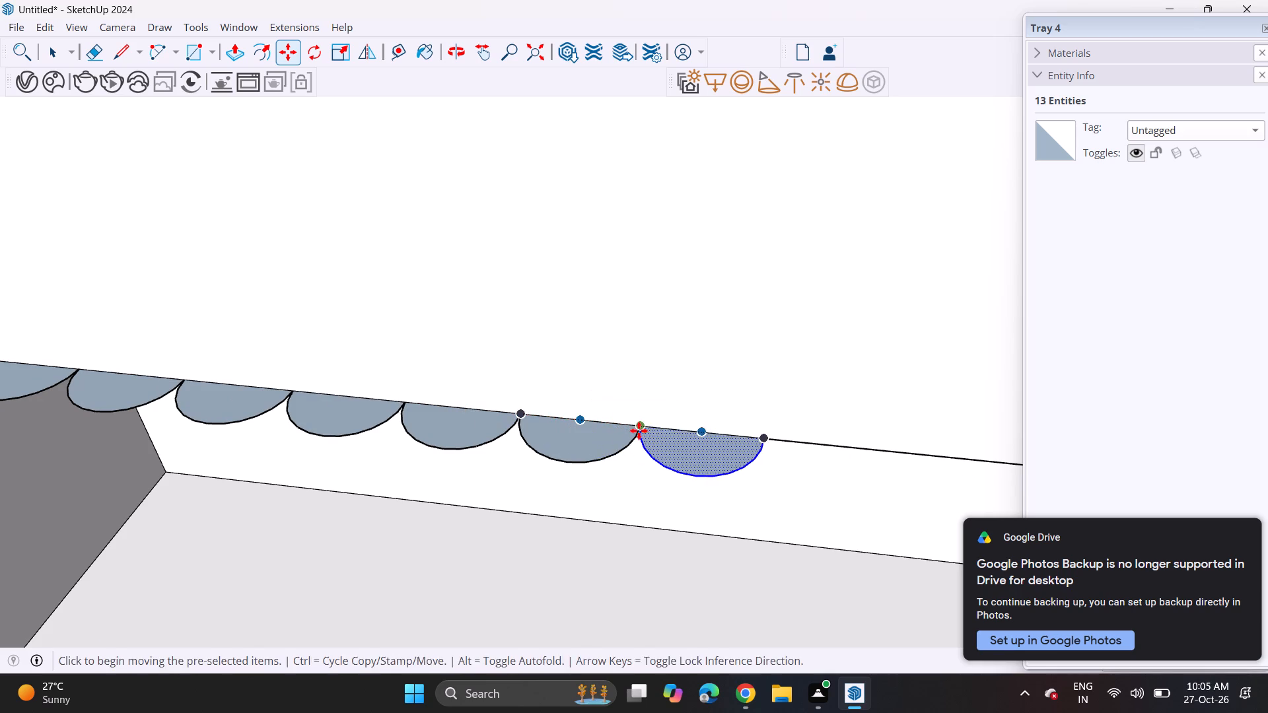
left_click(639, 430, "ctrl")
left_click(769, 435)
Add five more end-to-end half-circle copies along the lower front edge toward the second dark face.
left_click(765, 440)
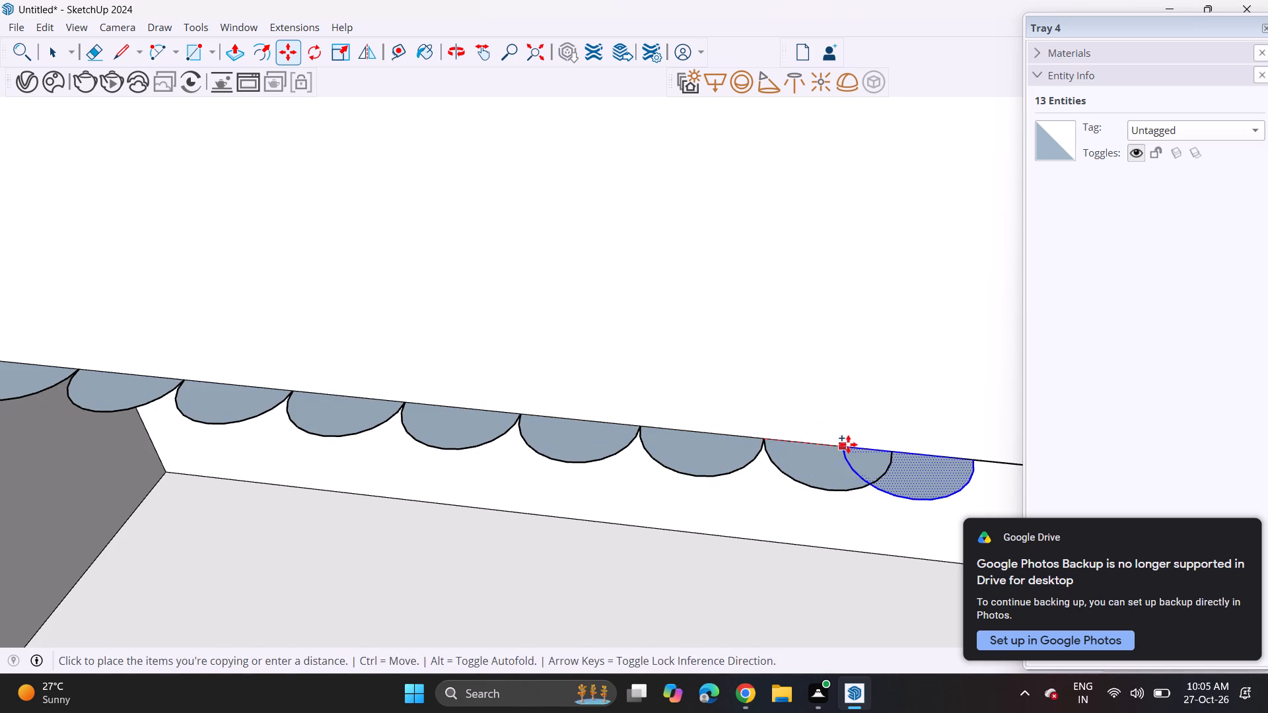
middle_click_drag(851, 446, 317, 359, "shift")
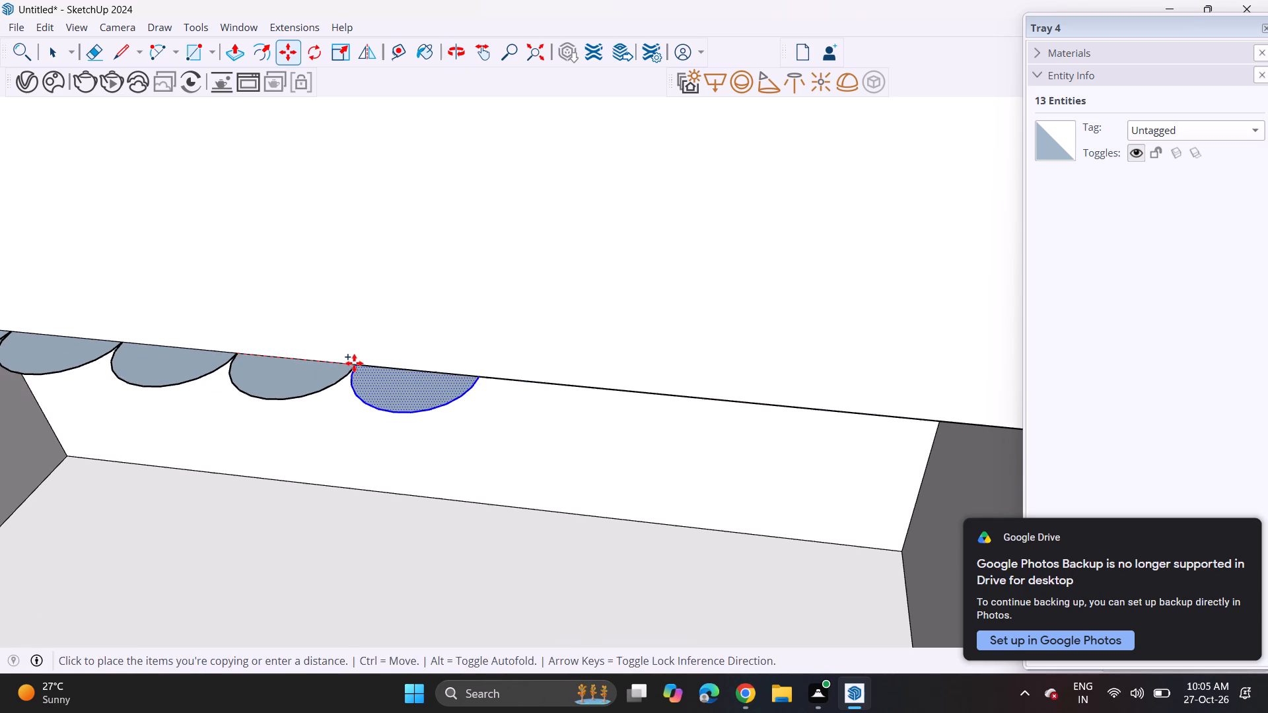
left_click(354, 363)
left_click(357, 368, "ctrl")
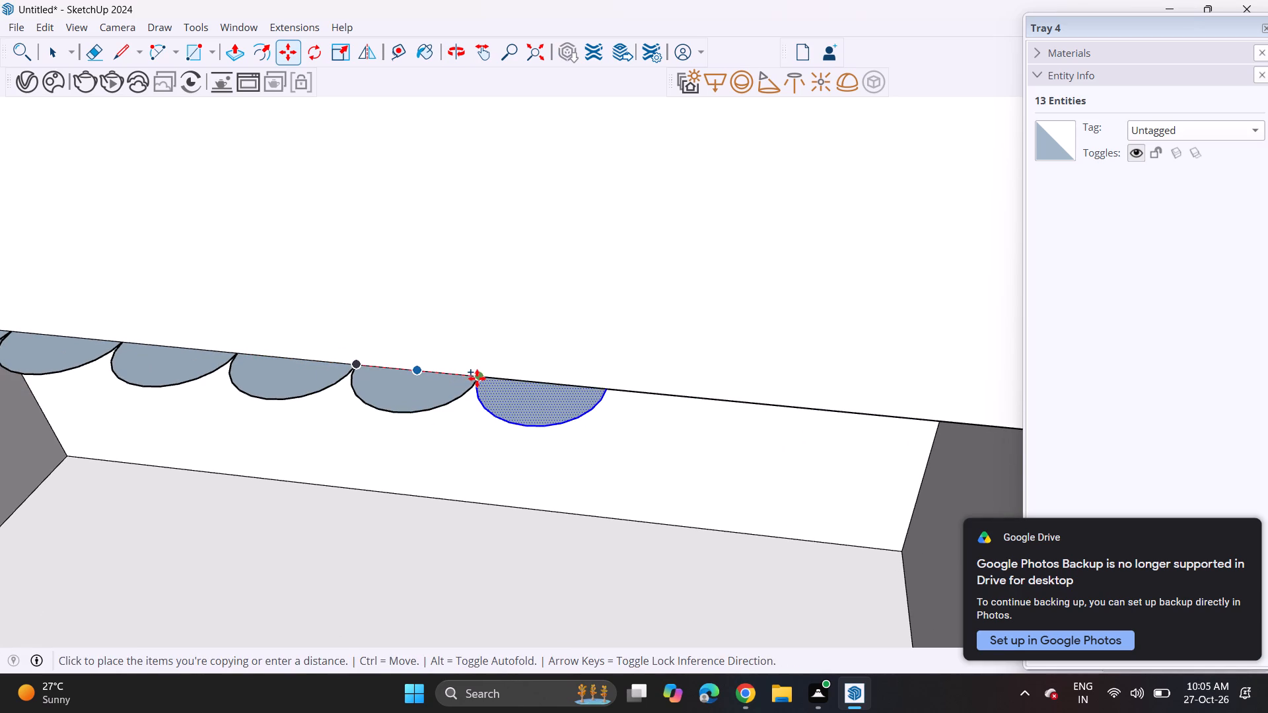
left_click(477, 378)
left_click(479, 378)
left_click(612, 388)
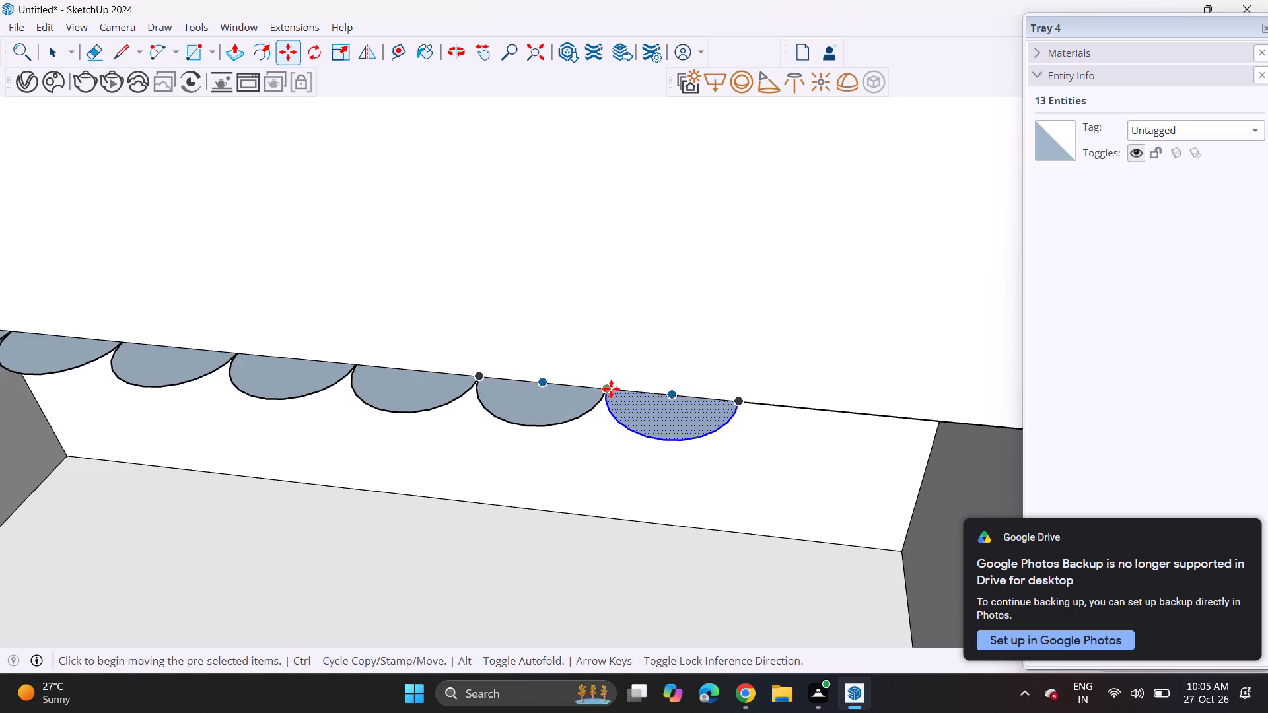
left_click(611, 389)
left_click(612, 393)
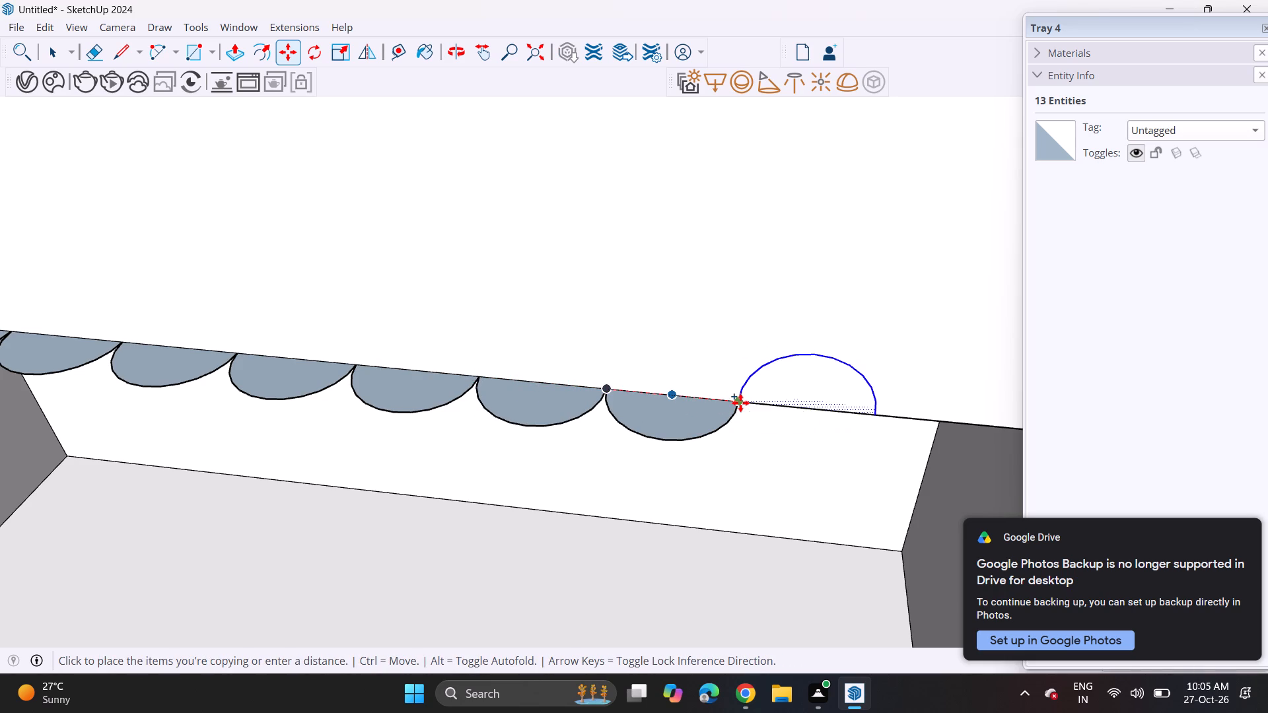
left_click(740, 399)
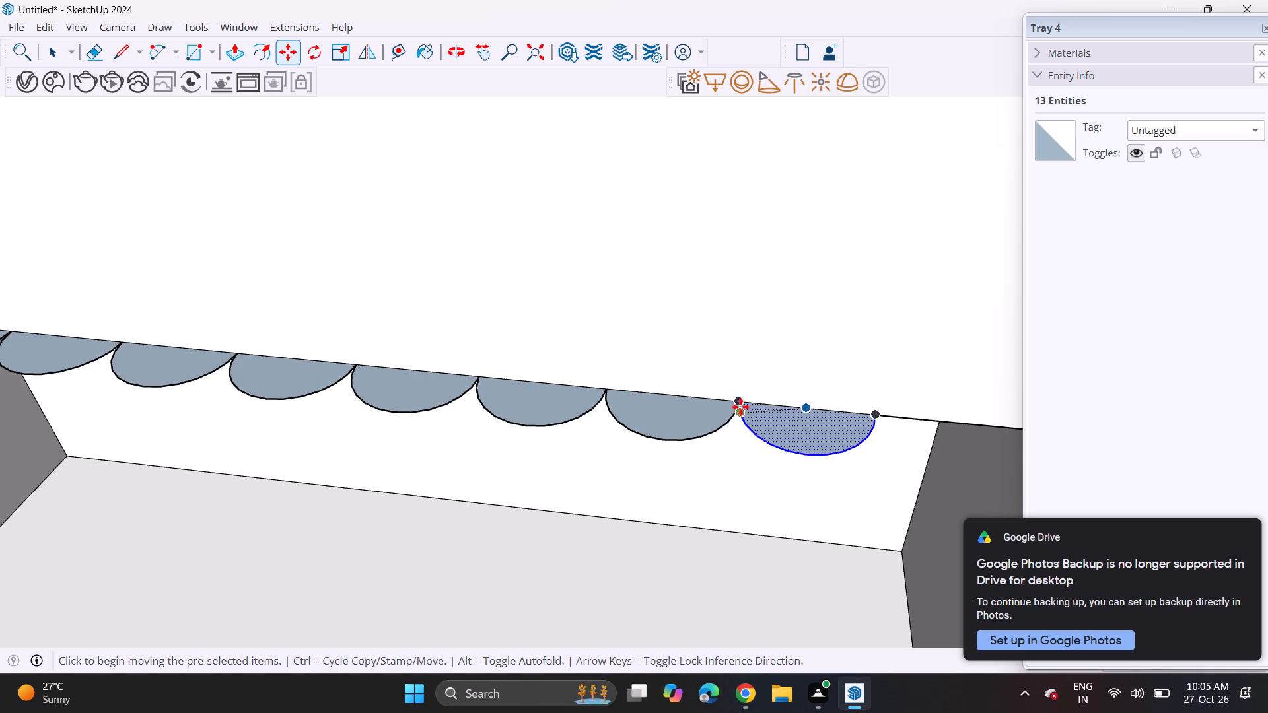
left_click(740, 401)
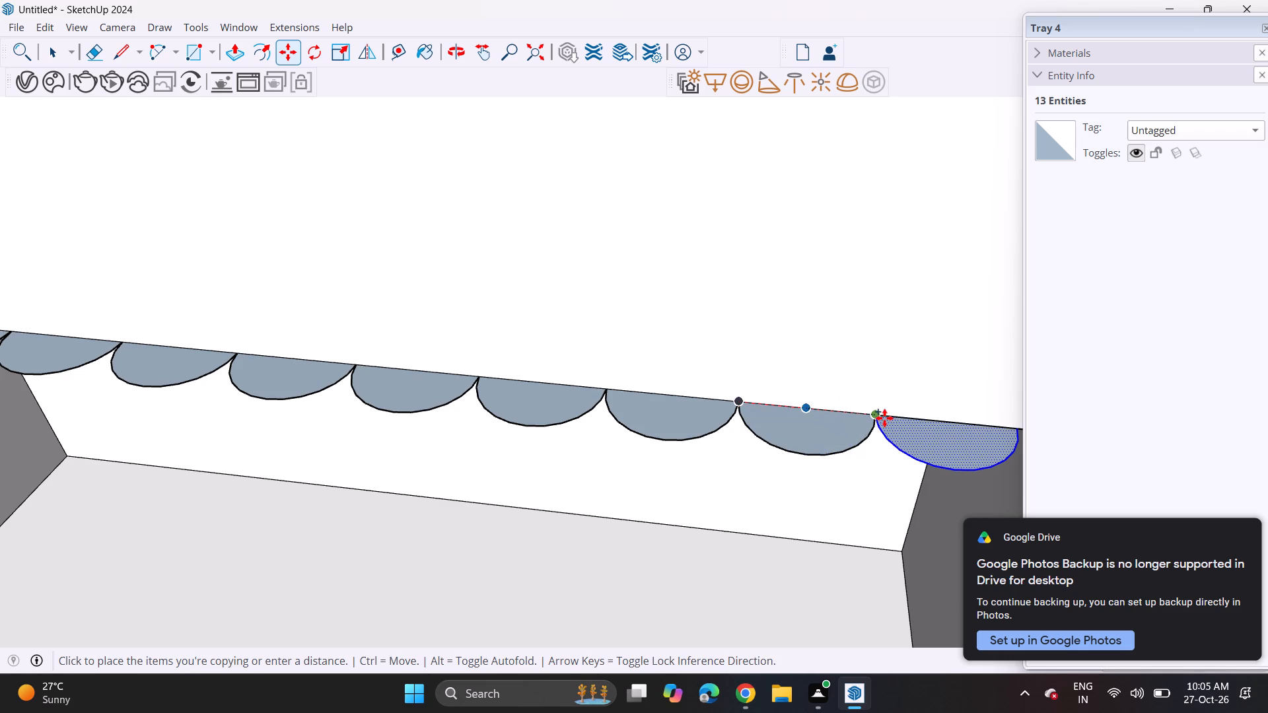
left_click(884, 418)
Add five more end-to-end half-circle copies along the lower front edge, filling the row to the counter's end corner.
scroll(825, 407, "down", 4)
middle_click_drag(846, 409, 422, 395, "shift")
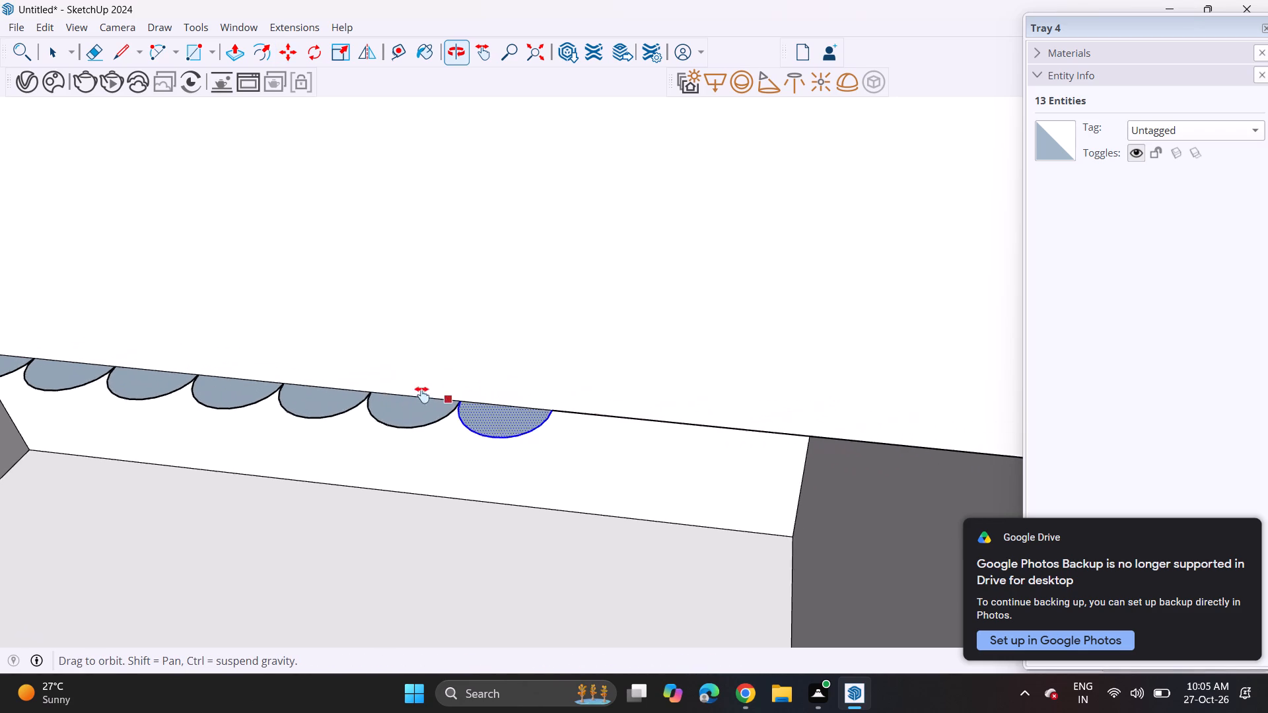
middle_click_drag(422, 395, 292, 393, "shift")
scroll(291, 393, "up", 2, "shift")
left_click(308, 395)
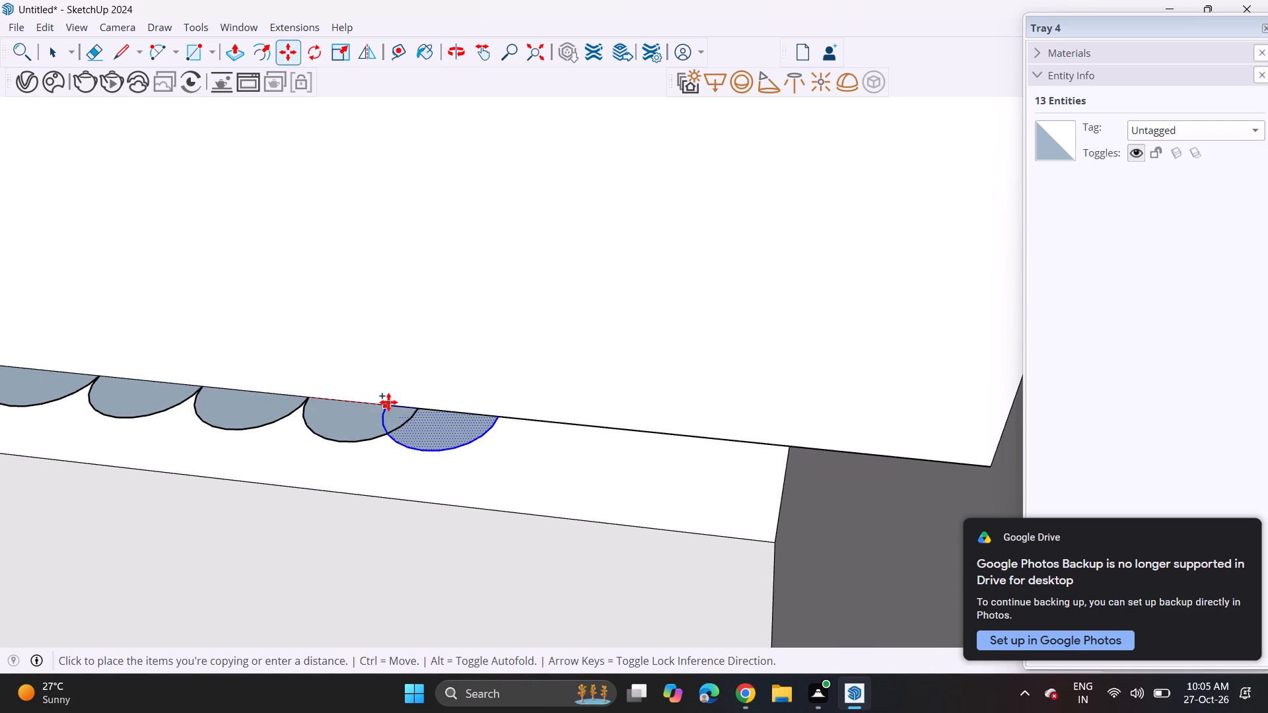
double_click(416, 407)
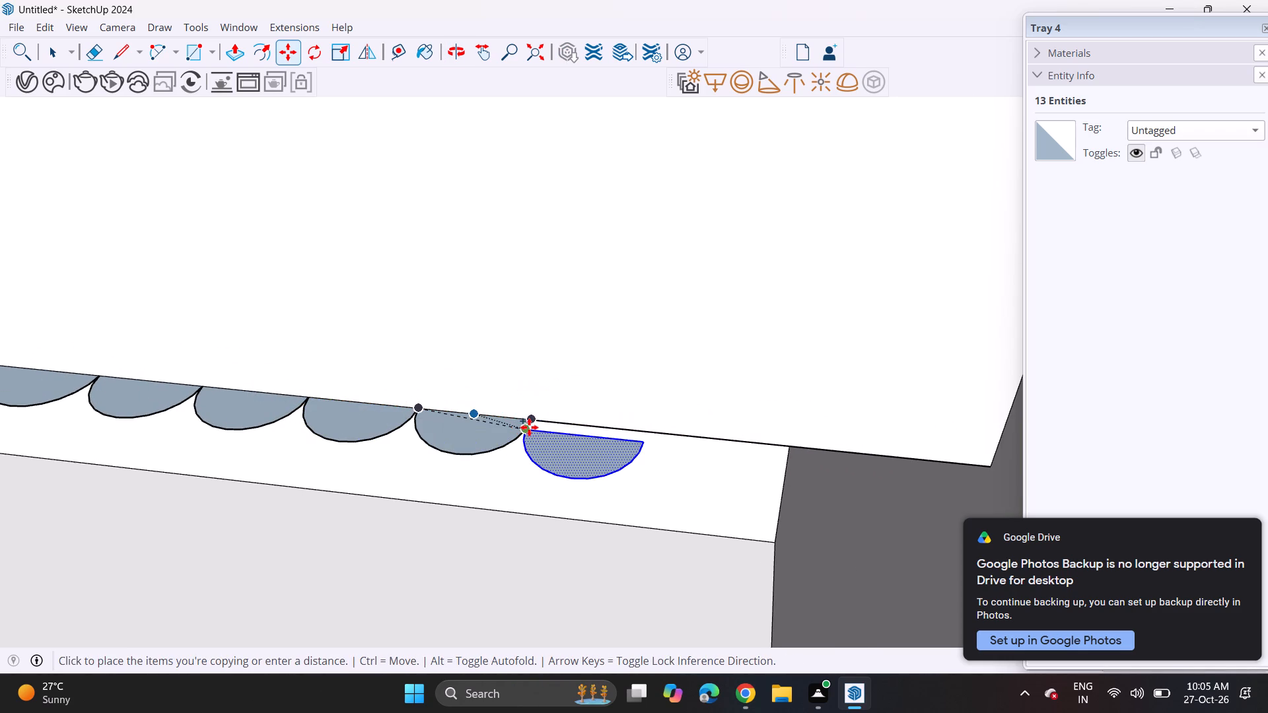
left_click(535, 425)
left_click(531, 423)
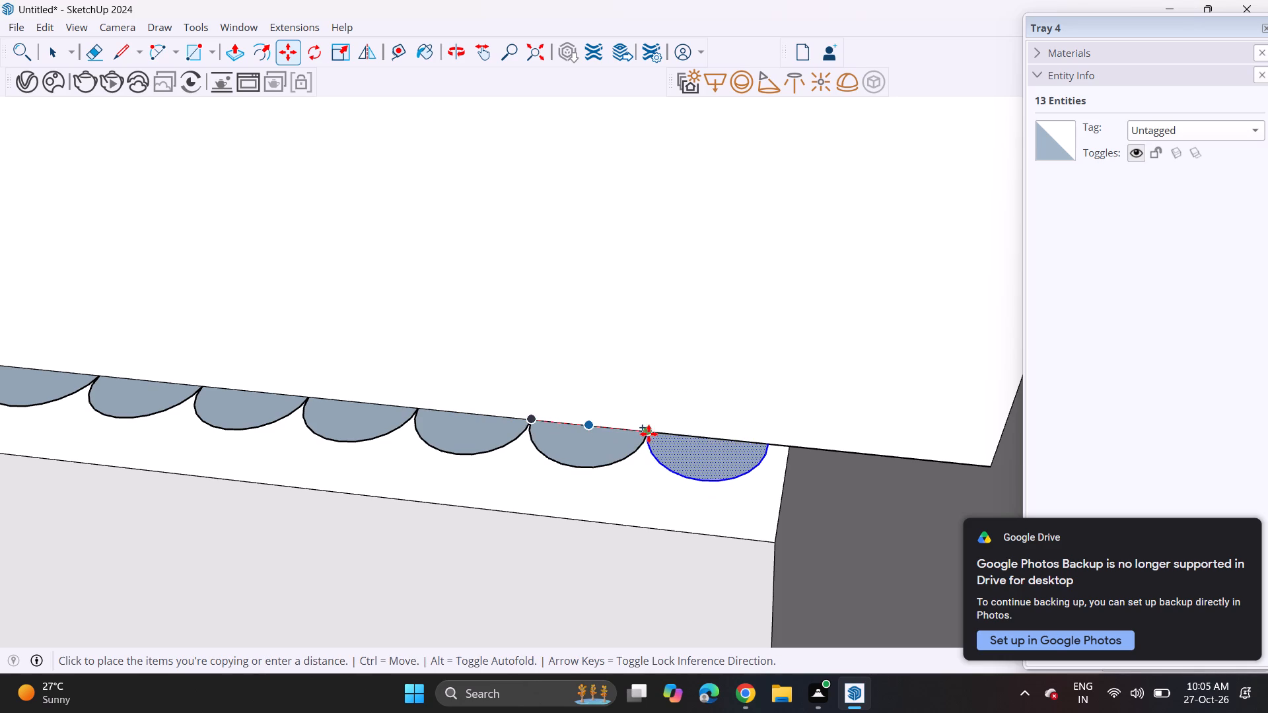
left_click(650, 434)
left_click(652, 434)
left_click(769, 444)
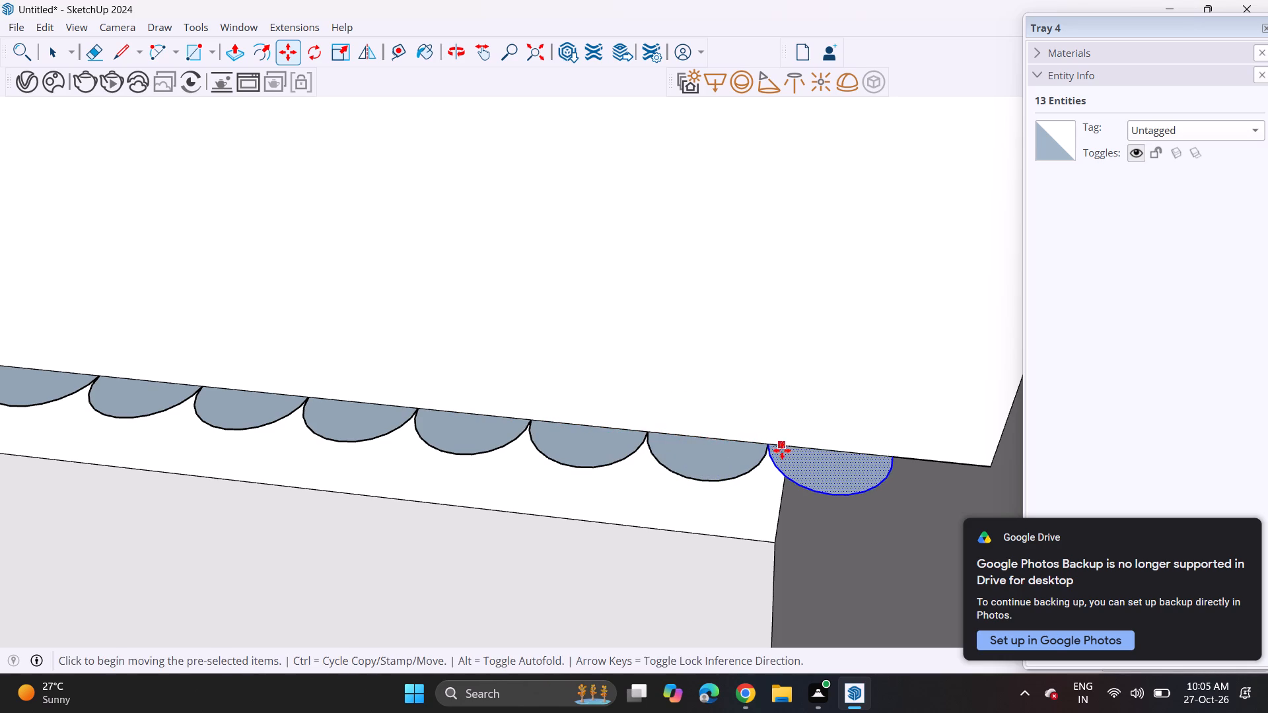
left_click(773, 446)
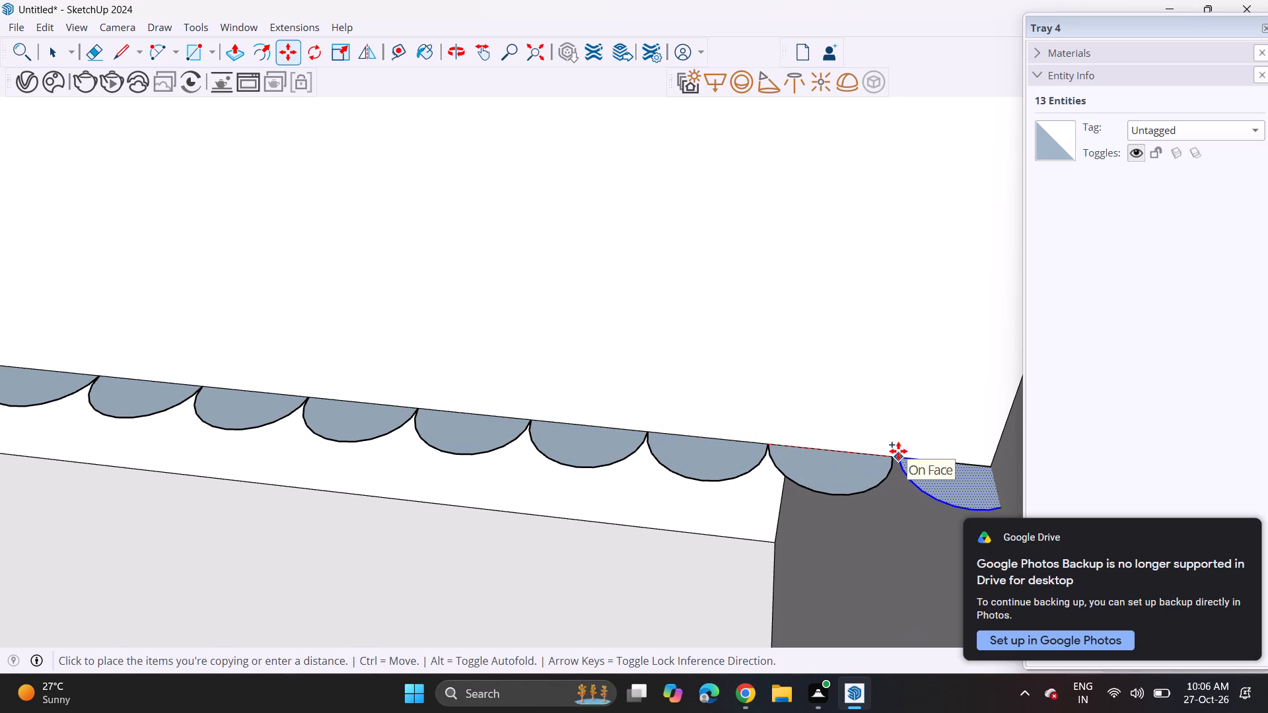
left_click(894, 451)
Copy the row's first half-circle to the far lower front corner of the counter on the other side of the shelf cabinet.
scroll(652, 432, "down", 5)
scroll(551, 440, "down", 9)
scroll(546, 442, "up", 1)
scroll(546, 442, "down", 2)
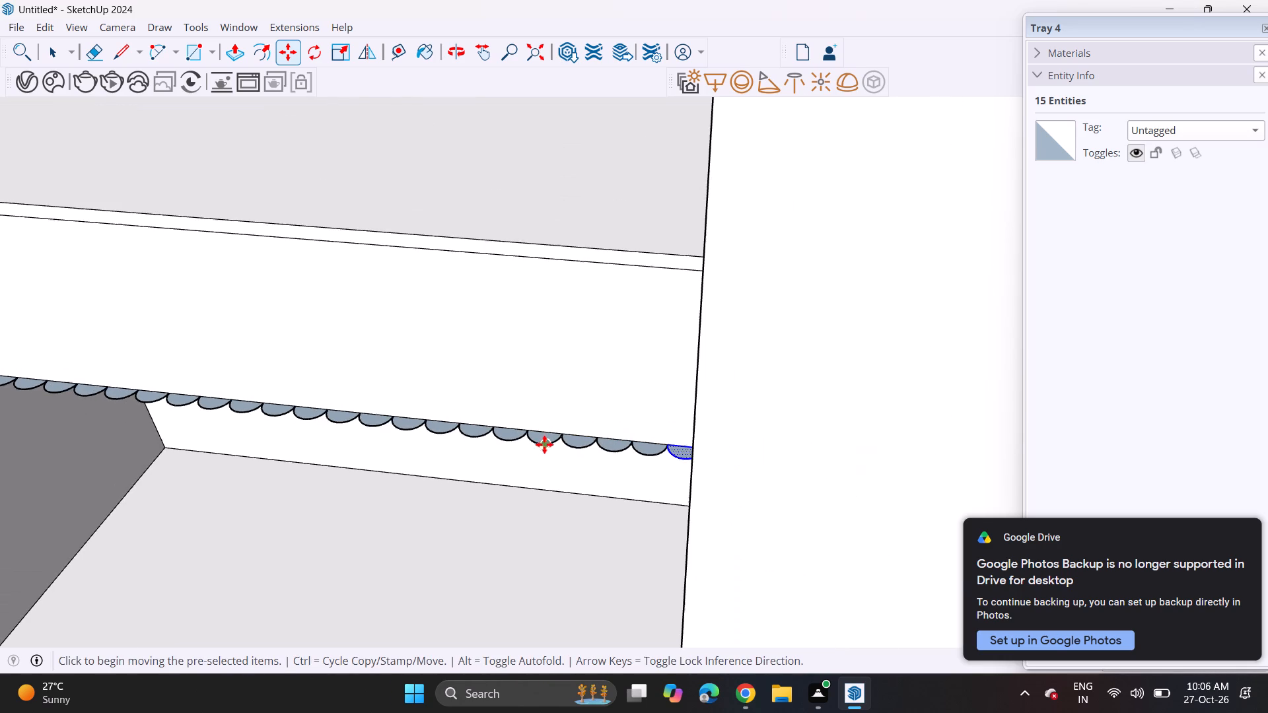
scroll(544, 444, "down", 1)
scroll(398, 424, "down", 4)
scroll(398, 424, "up", 1)
scroll(398, 424, "down", 2)
scroll(268, 434, "down", 5)
scroll(268, 434, "up", 1)
scroll(240, 432, "down", 3)
scroll(240, 432, "up", 1)
scroll(240, 432, "down", 1)
middle_click_drag(201, 438, 343, 438, "shift")
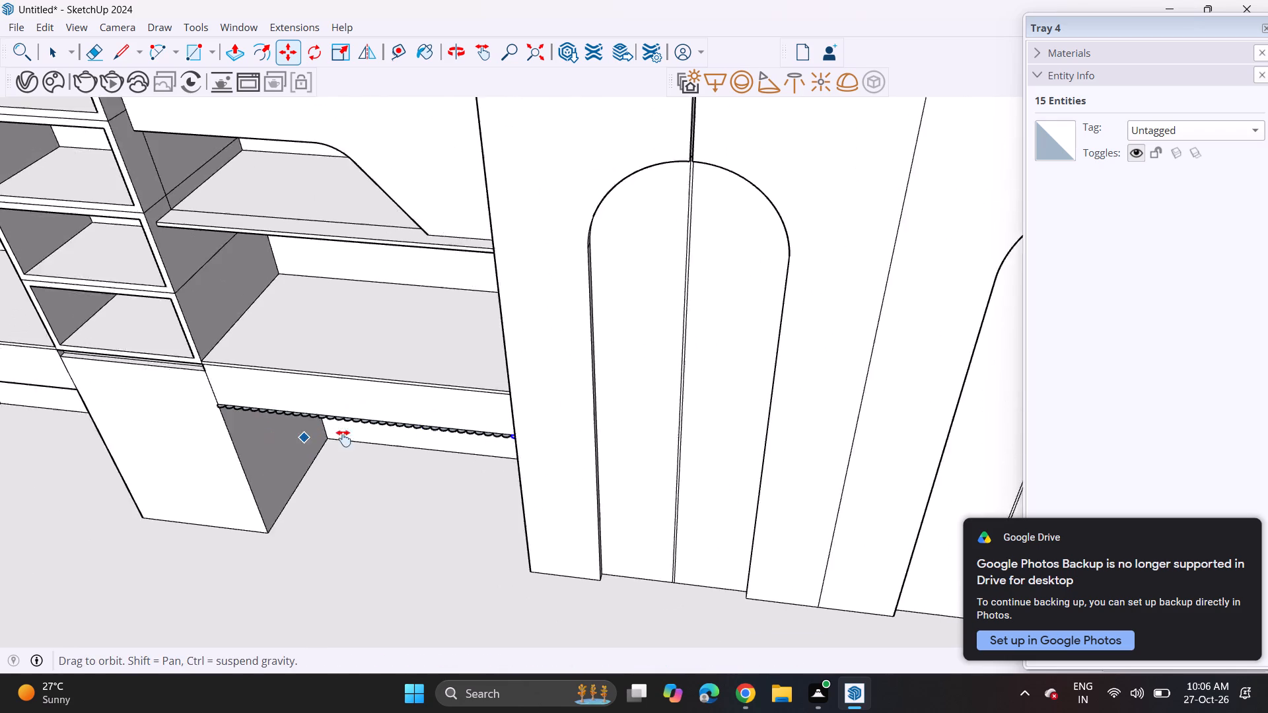
middle_click_drag(343, 438, 565, 446, "shift")
scroll(557, 429, "down", 1)
scroll(557, 429, "up", 3)
middle_click_drag(558, 439, 493, 269)
scroll(493, 270, "up", 1)
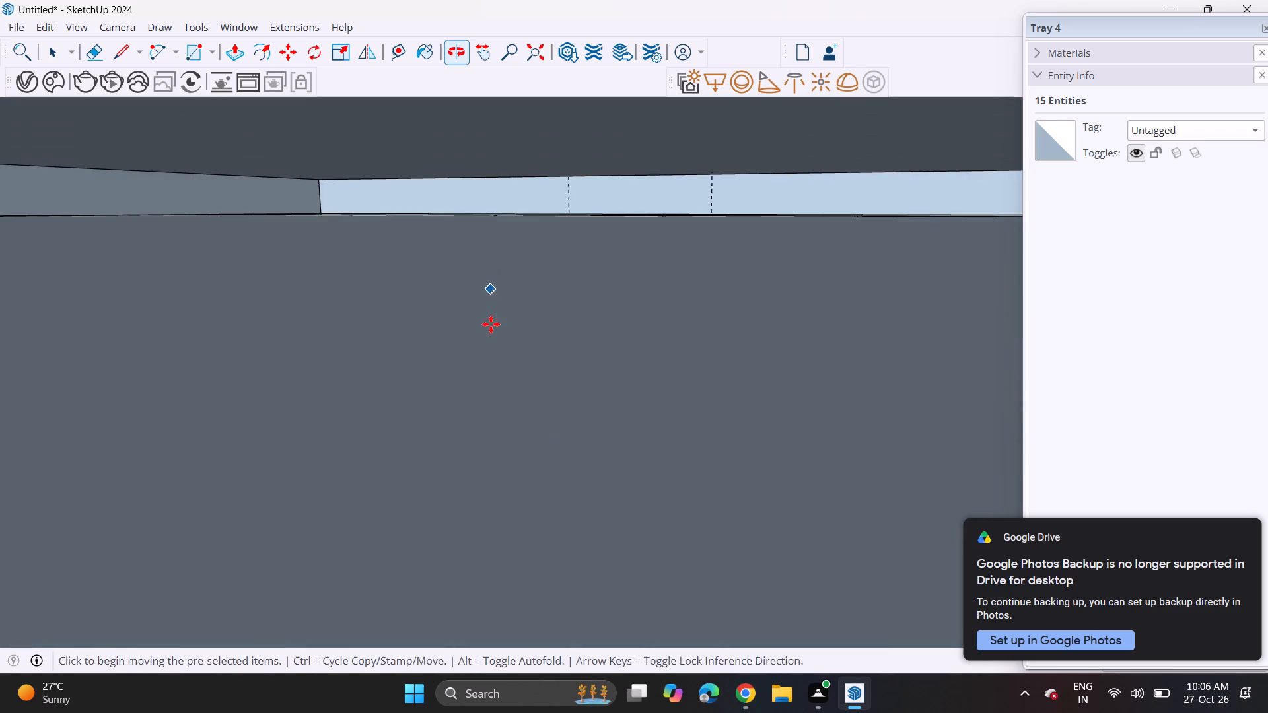
middle_click_drag(546, 385, 438, 166, "shift")
middle_click_drag(577, 390, 328, 132)
middle_click_drag(330, 398, 348, 110, "shift")
scroll(330, 398, "up", 1, "shift")
middle_click_drag(359, 137, 452, 355)
scroll(405, 333, "up", 10)
key("space")
scroll(390, 349, "up", 5)
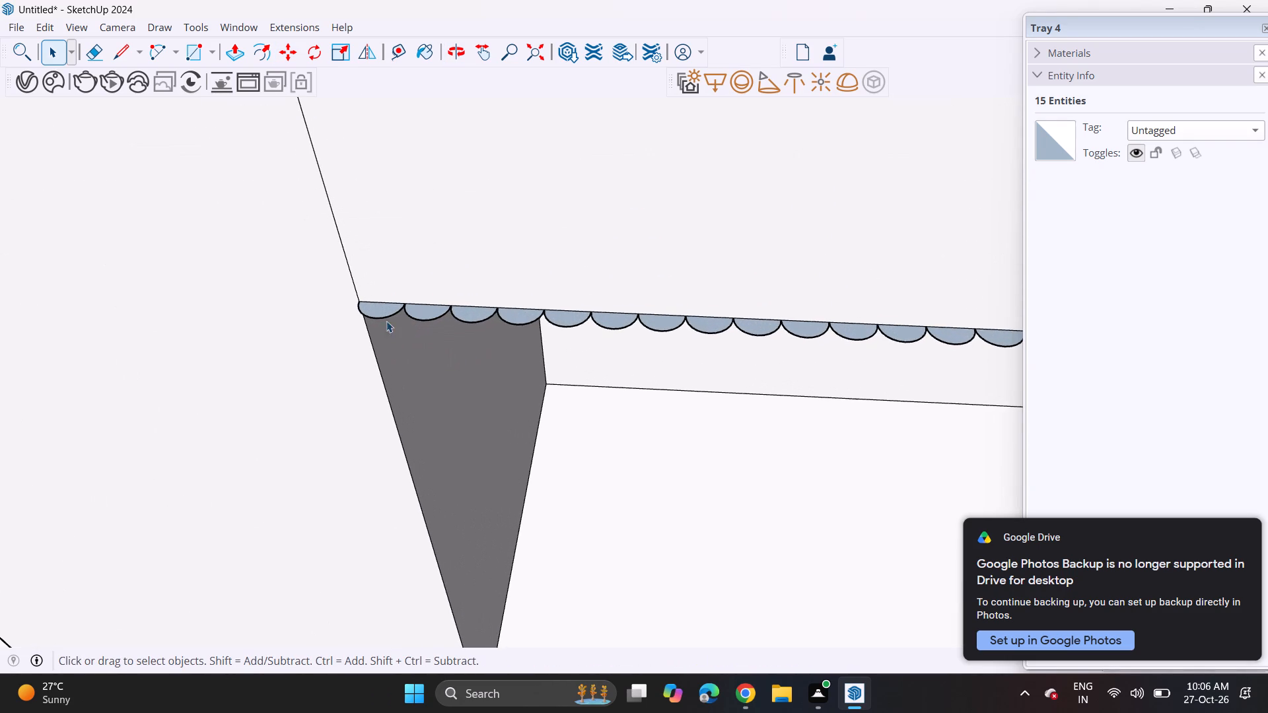
double_click(384, 312)
key("m")
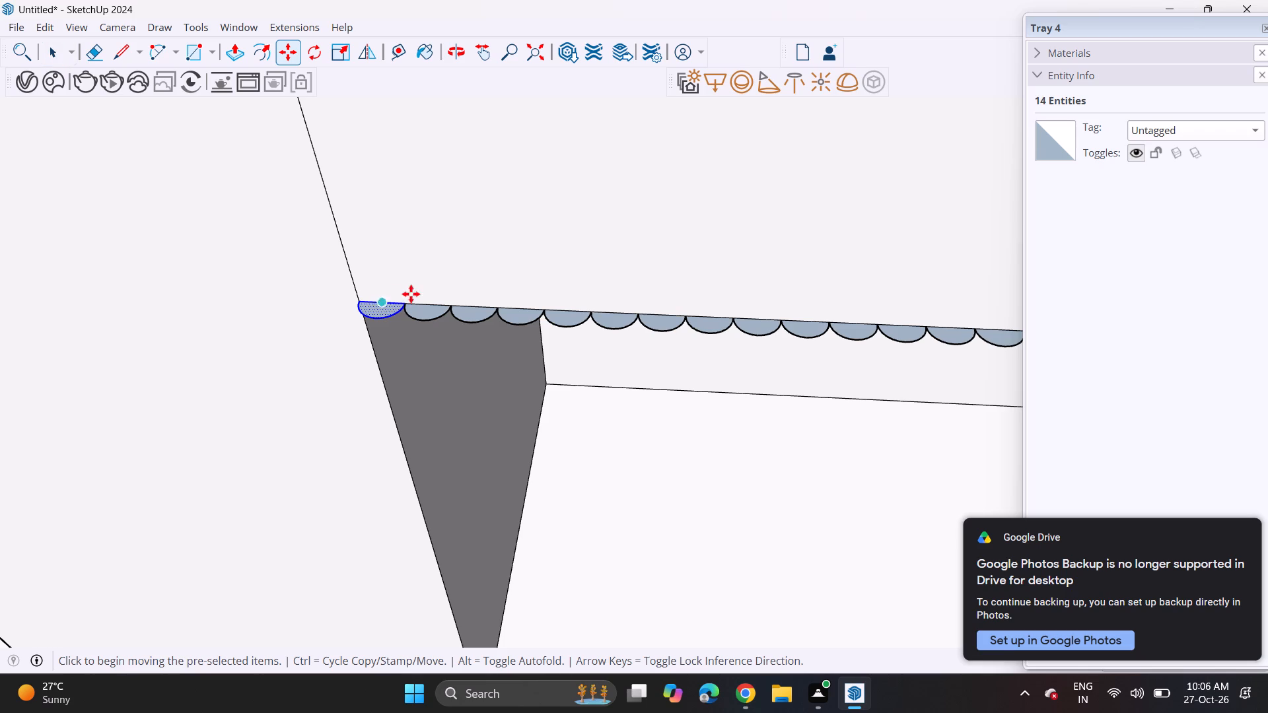
left_click(360, 298)
scroll(337, 296, "down", 8)
middle_click_drag(188, 294, 918, 292, "shift")
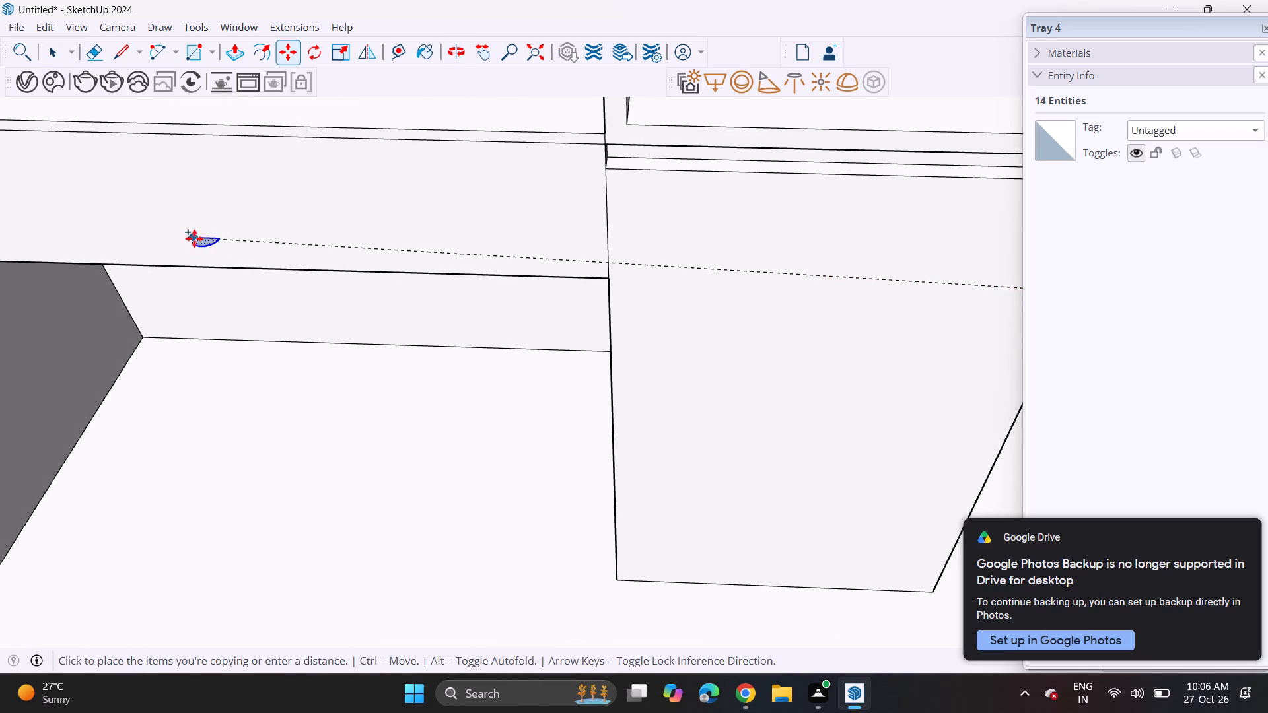
middle_click_drag(194, 238, 627, 254, "shift")
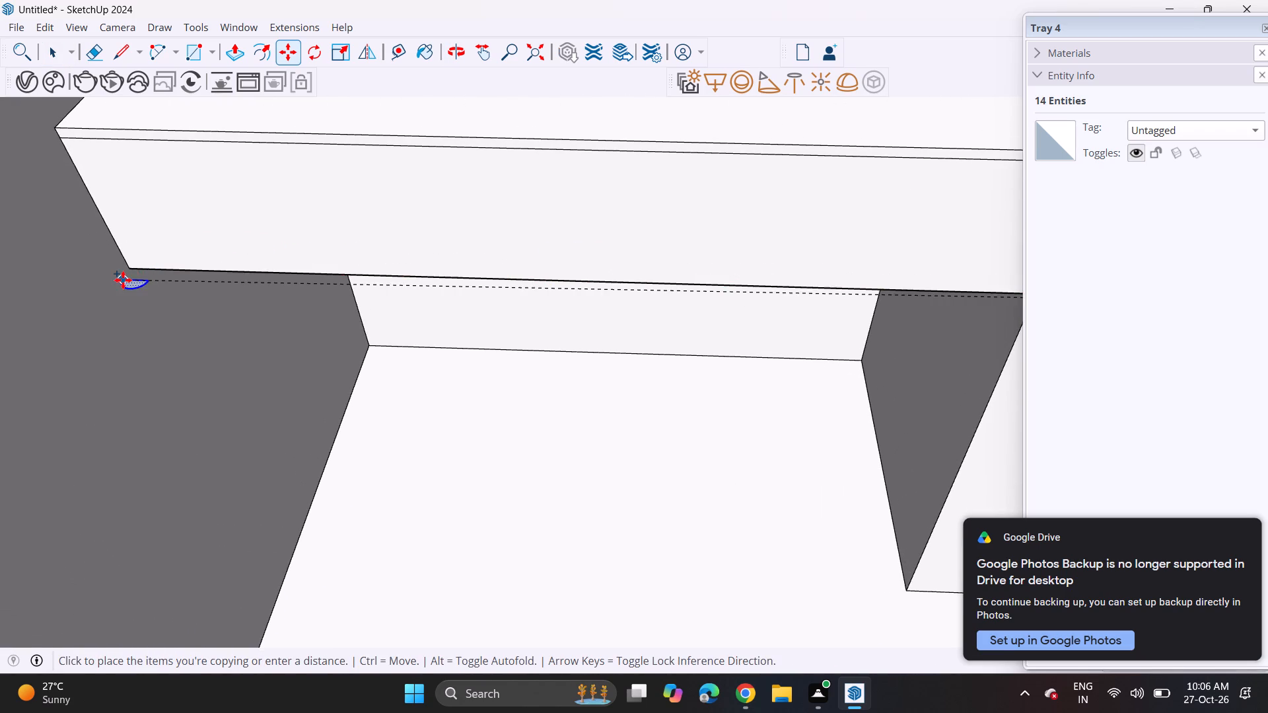
left_click(125, 271)
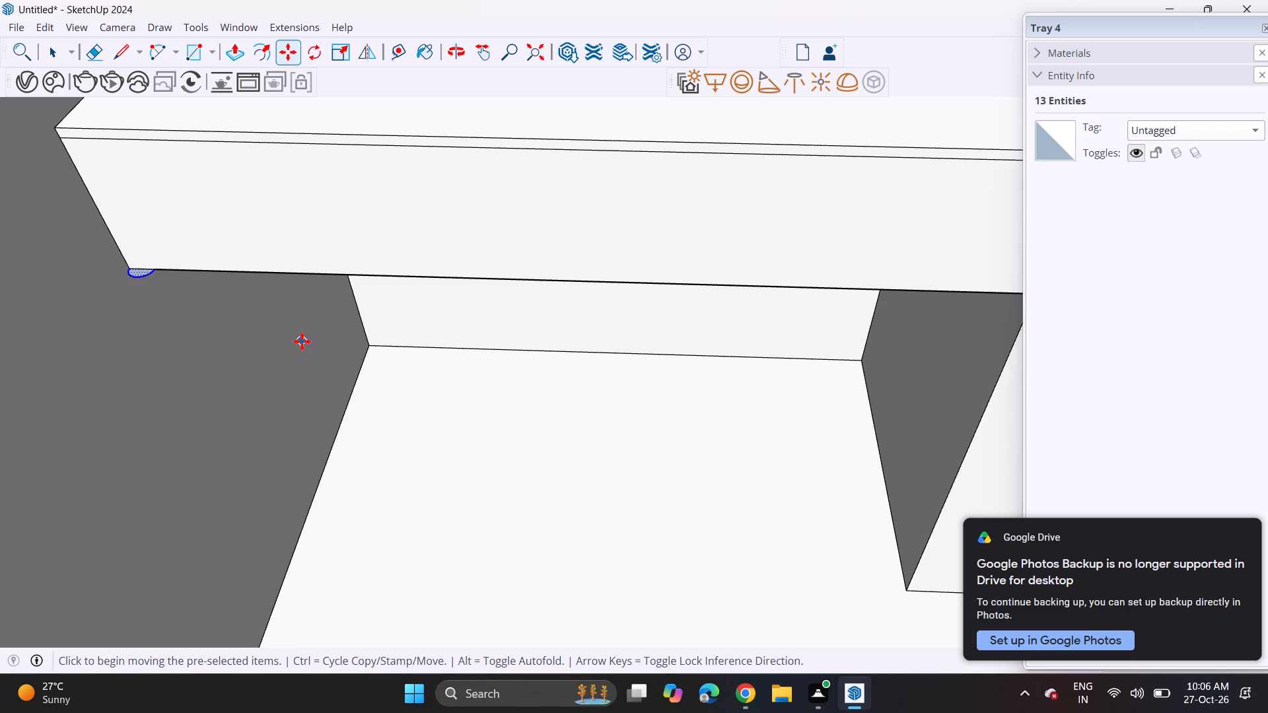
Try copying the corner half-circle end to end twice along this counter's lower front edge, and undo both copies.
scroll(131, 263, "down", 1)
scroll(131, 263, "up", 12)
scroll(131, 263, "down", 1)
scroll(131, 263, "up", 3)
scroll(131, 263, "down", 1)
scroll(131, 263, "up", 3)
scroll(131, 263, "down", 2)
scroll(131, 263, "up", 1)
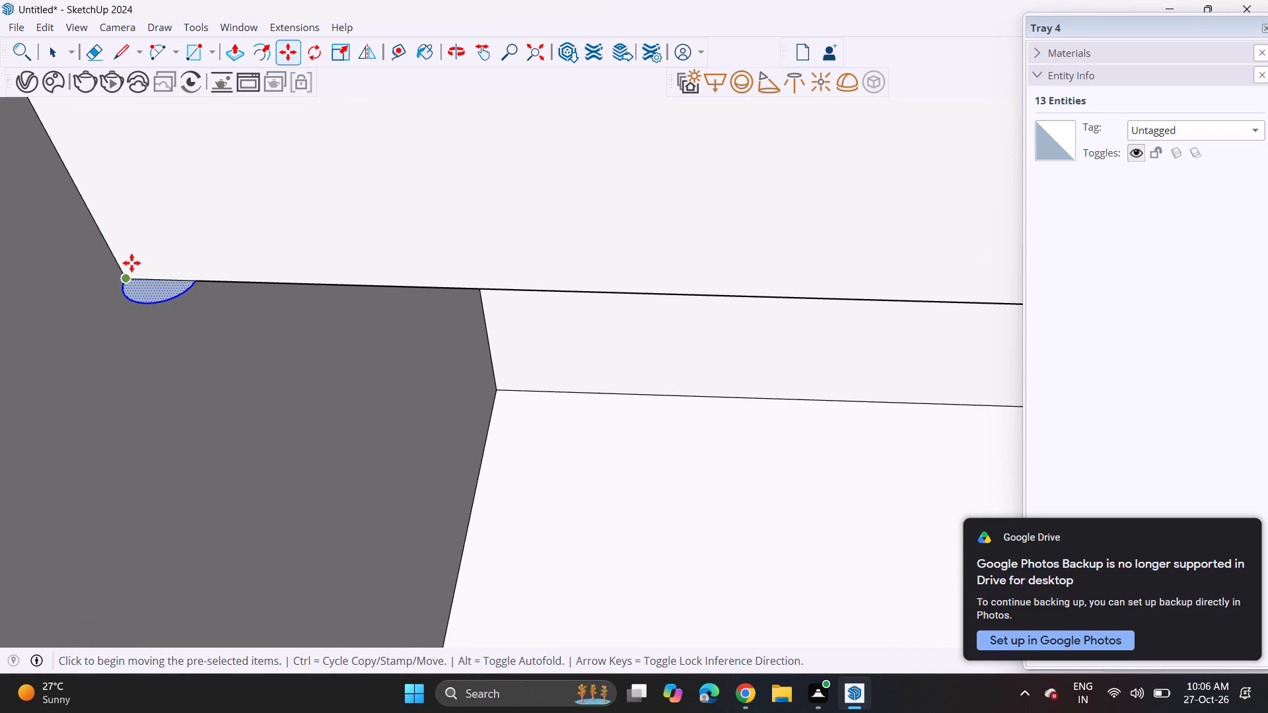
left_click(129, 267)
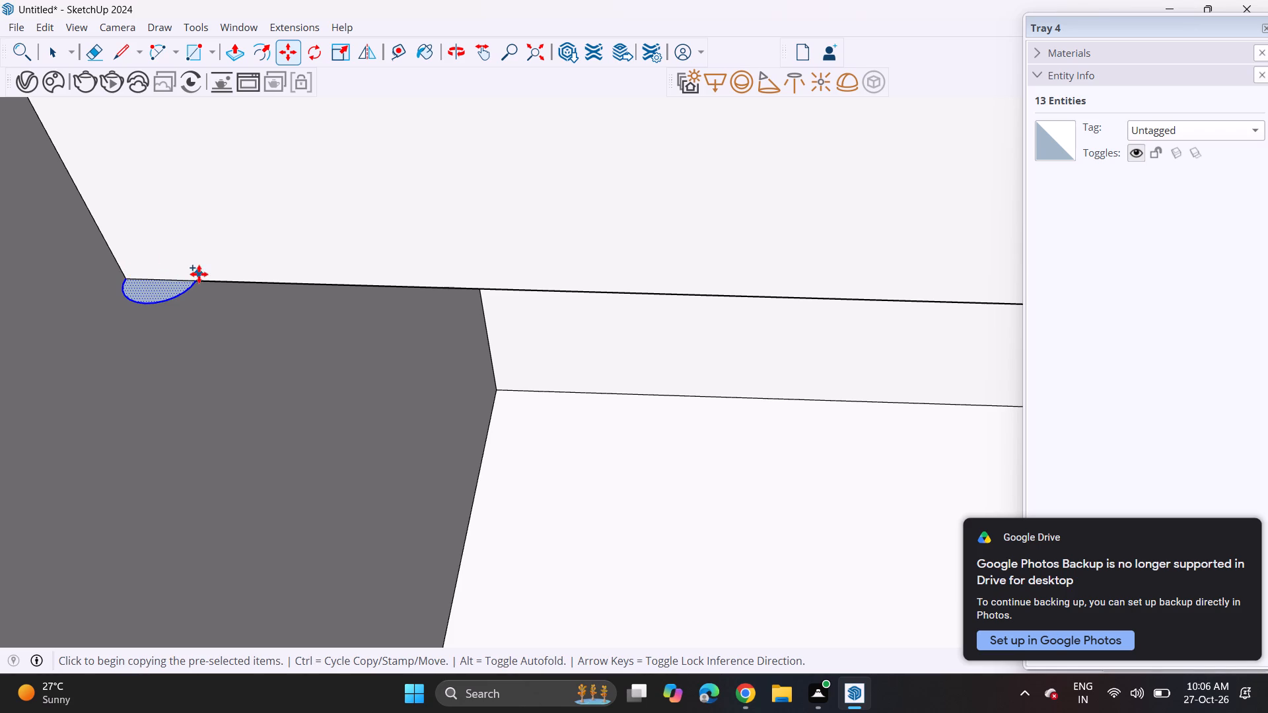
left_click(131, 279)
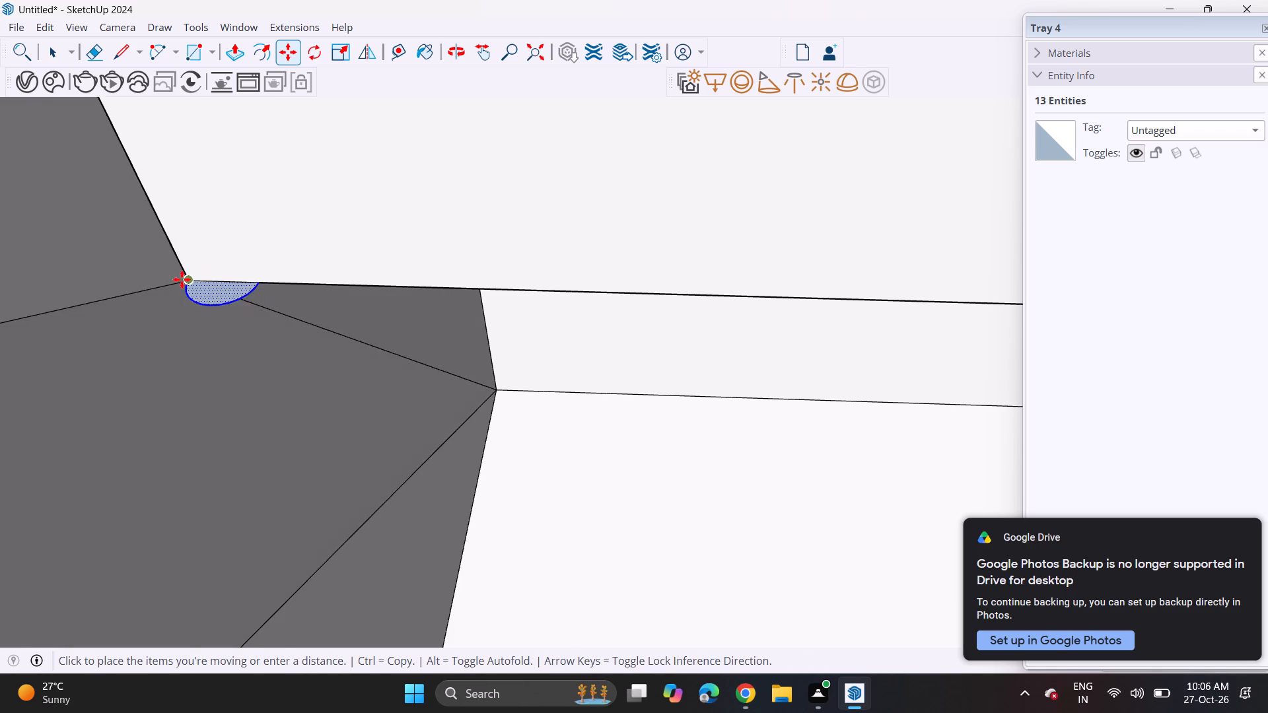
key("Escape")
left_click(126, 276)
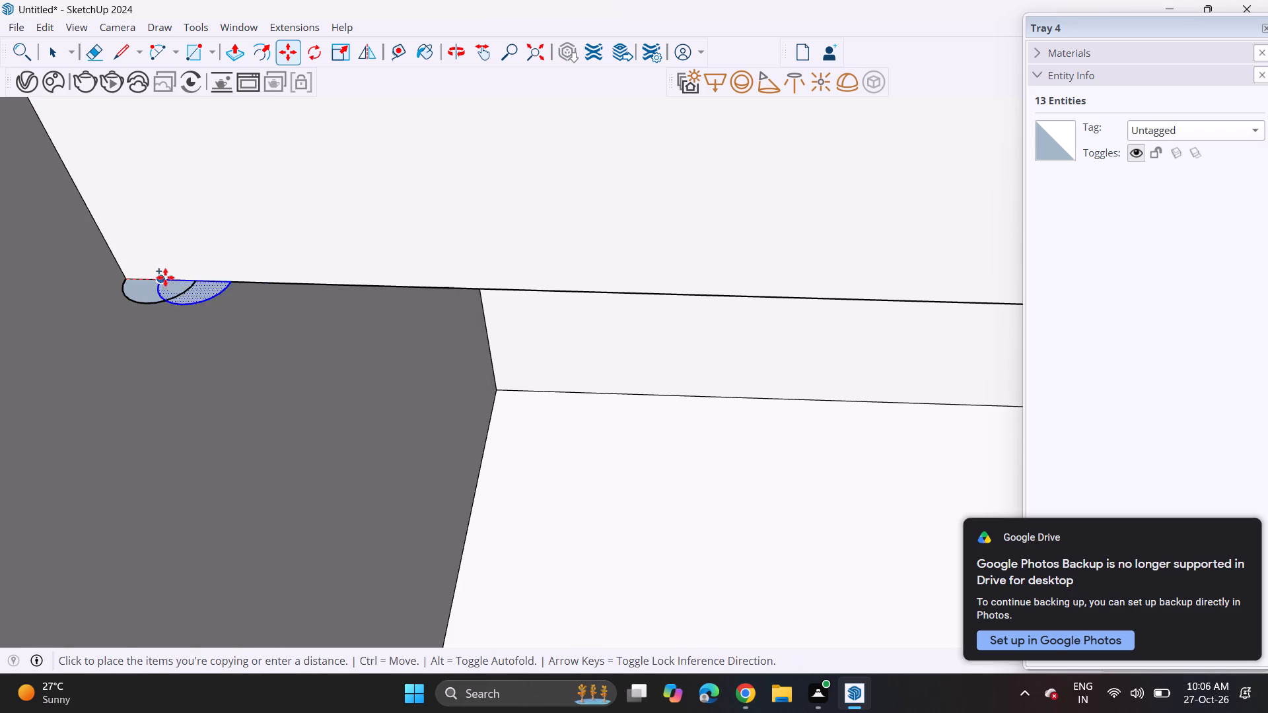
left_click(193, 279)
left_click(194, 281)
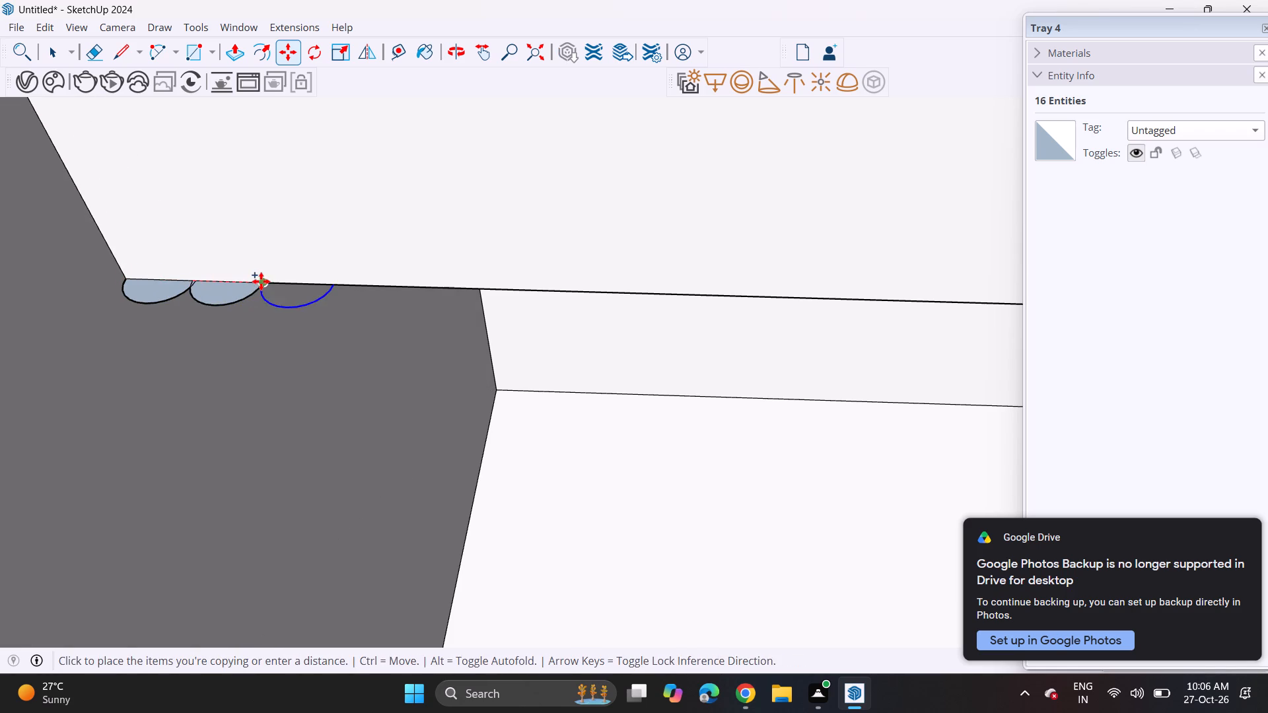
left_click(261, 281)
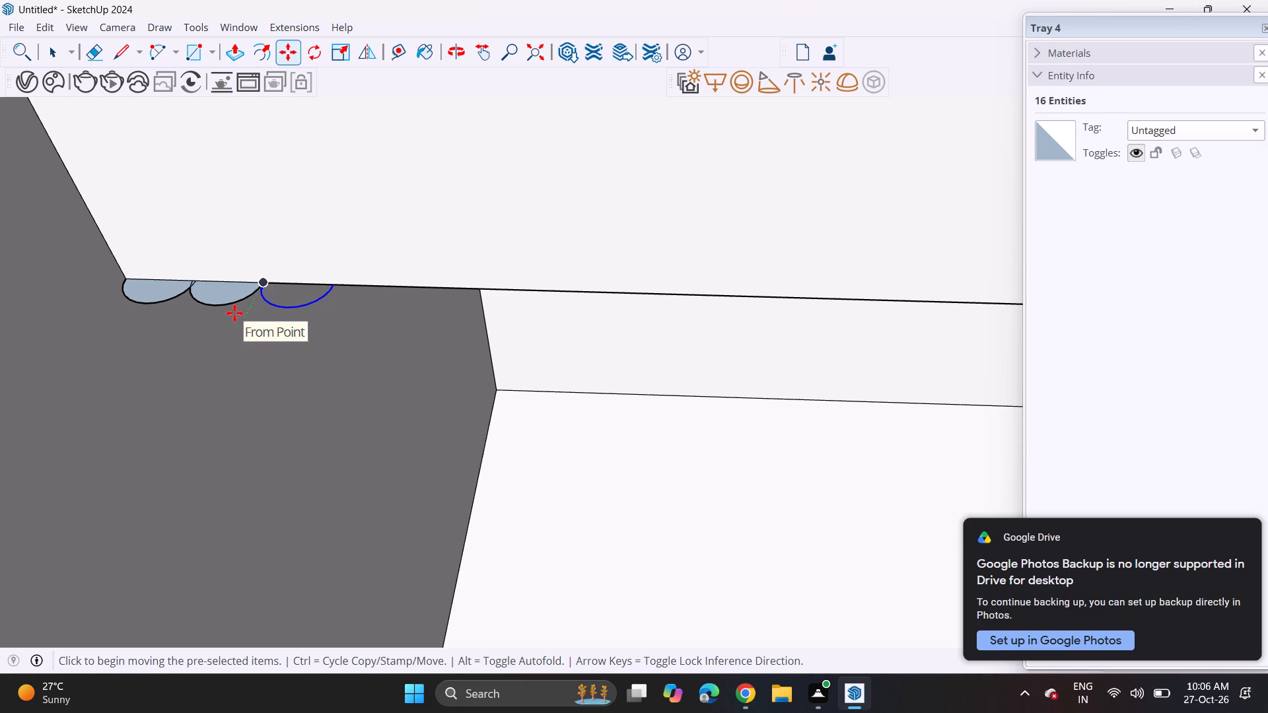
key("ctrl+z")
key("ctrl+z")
Copy the corner half-circle end to end twice along the lower front edge, multiplying the second copy by 25.
key("space")
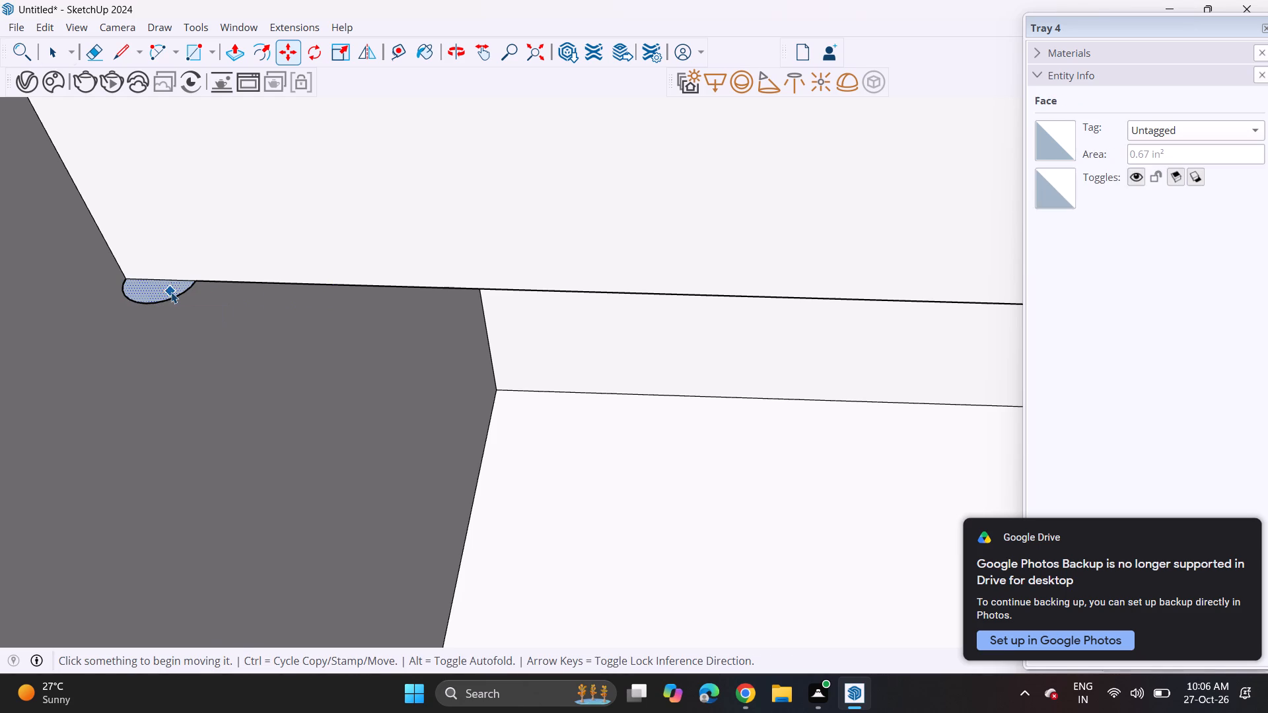
double_click(171, 292)
key("m")
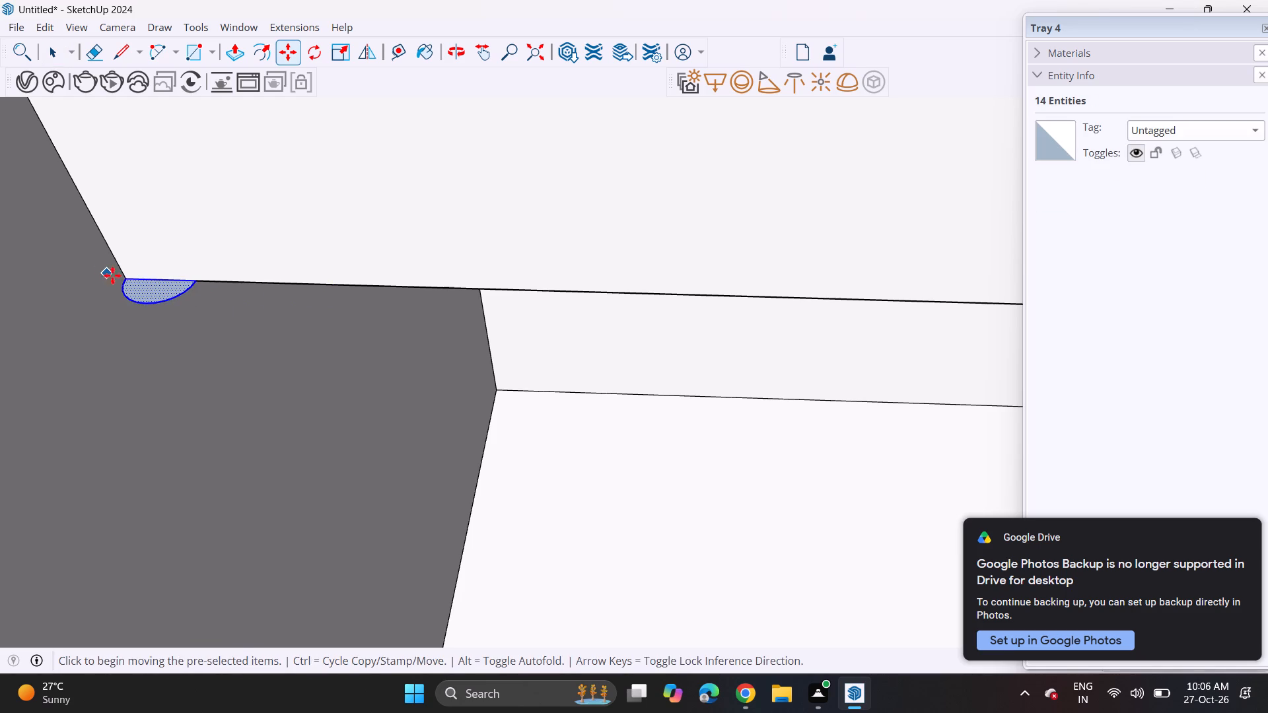
left_click(124, 276)
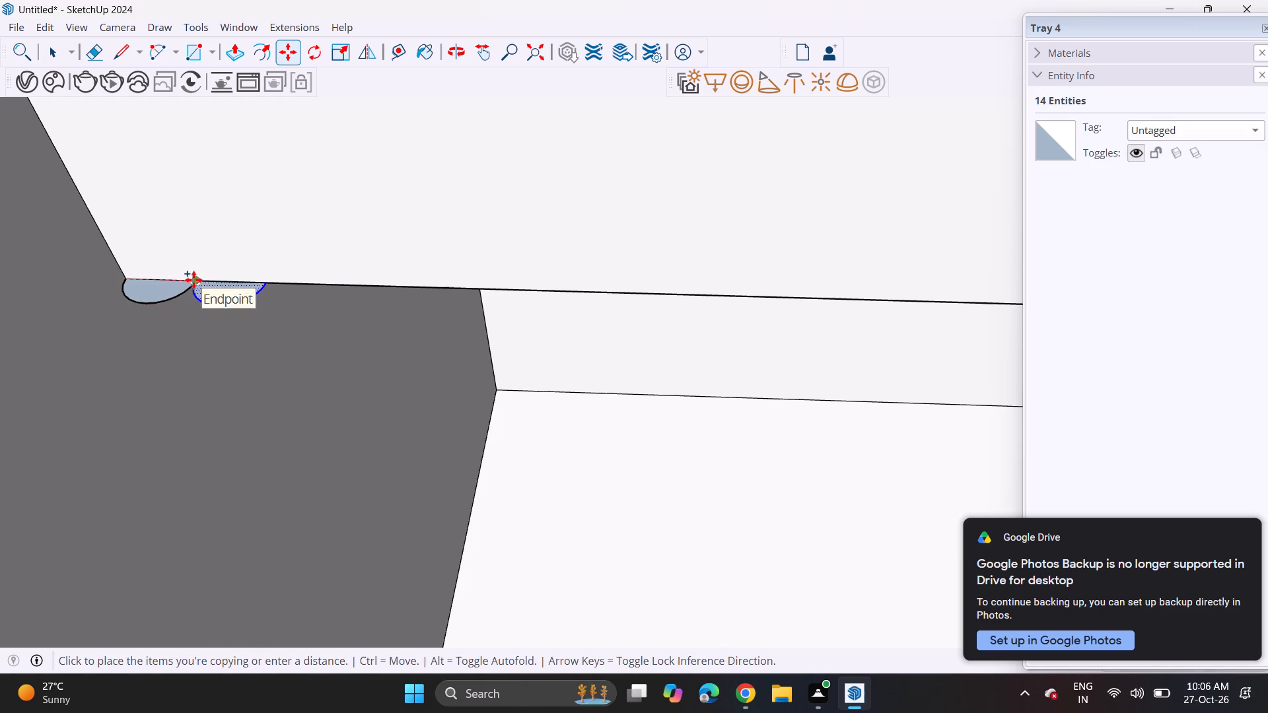
left_click(194, 280)
left_click(195, 275)
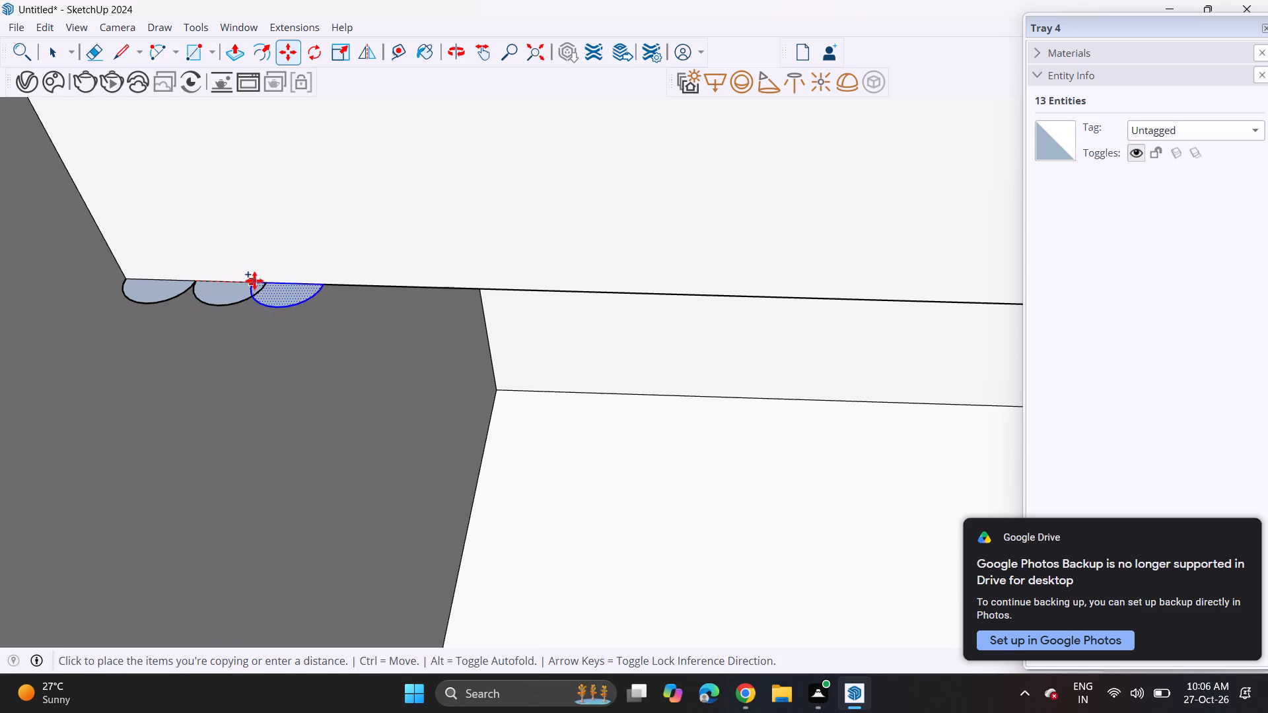
left_click(264, 282)
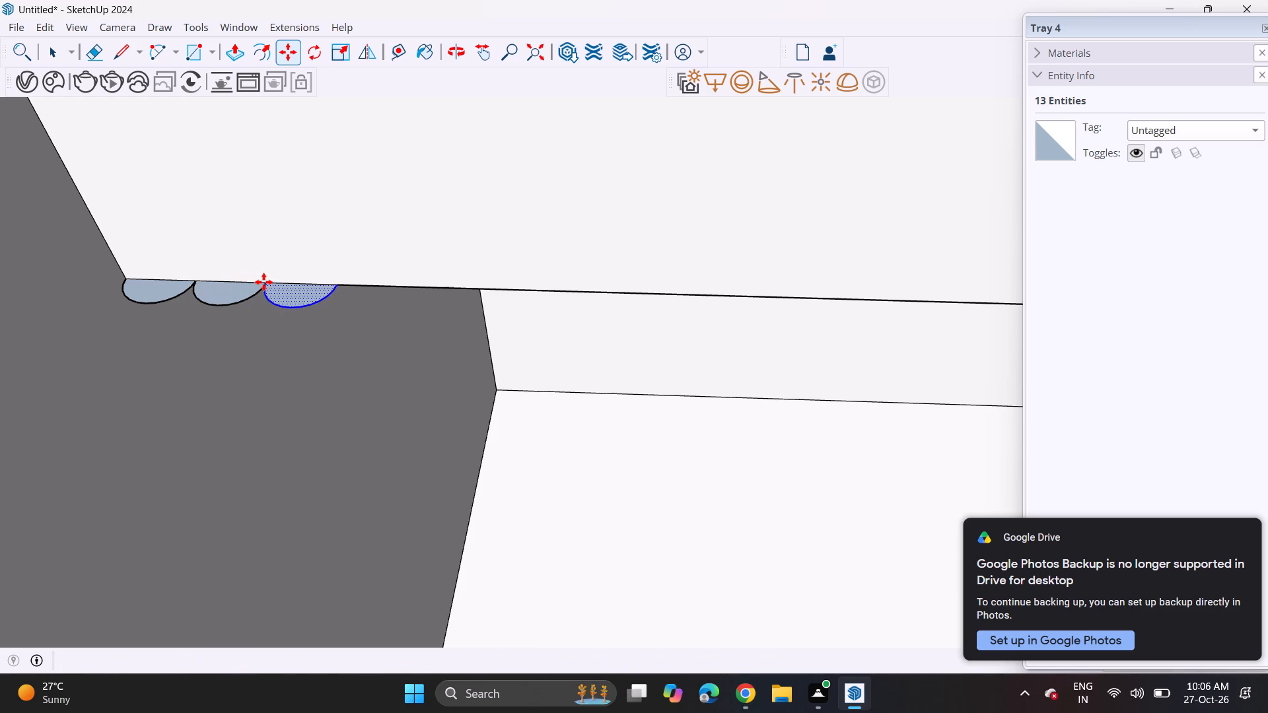
key("shift+asterisk")
type("25")
key("Return")
Copy the last half-circle of the row end to end twice along the counter's lower front edge, toward the shelf cabinet.
scroll(267, 283, "down", 5)
scroll(267, 283, "up", 1)
scroll(267, 283, "down", 1)
scroll(358, 299, "down", 2)
scroll(360, 303, "up", 1)
scroll(360, 303, "down", 4)
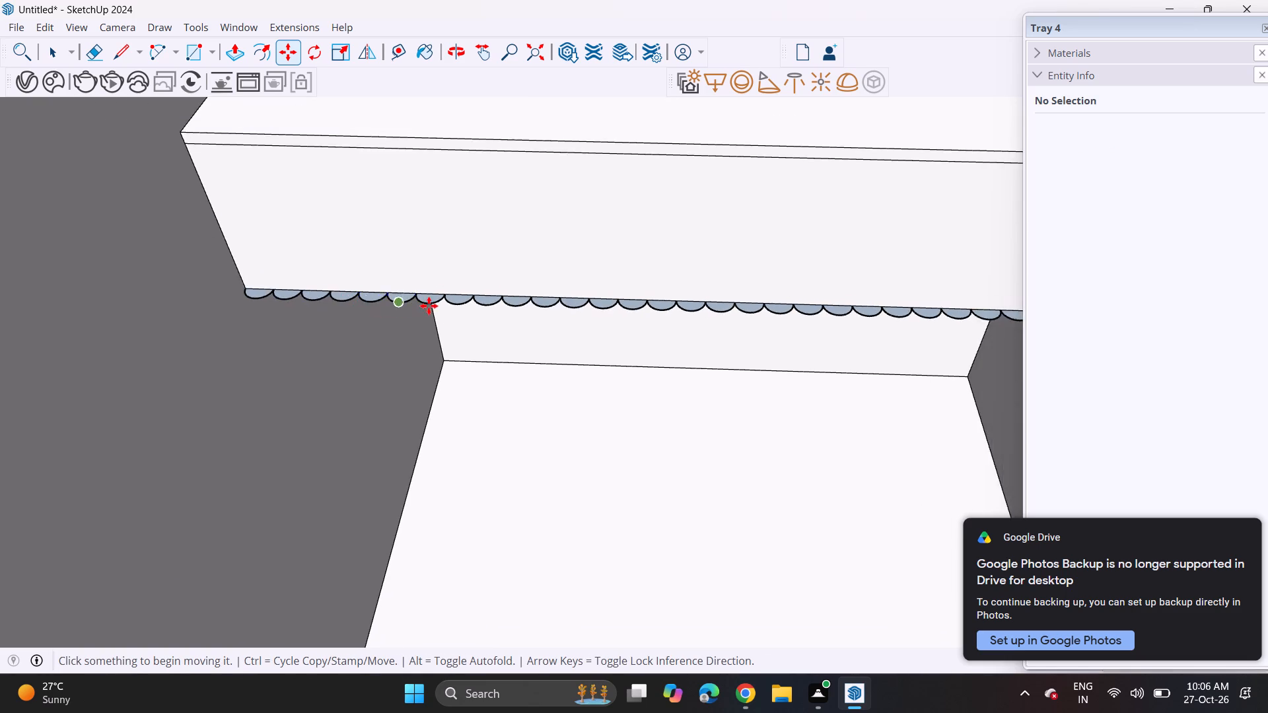
scroll(455, 304, "down", 5)
middle_click_drag(694, 339, 509, 336)
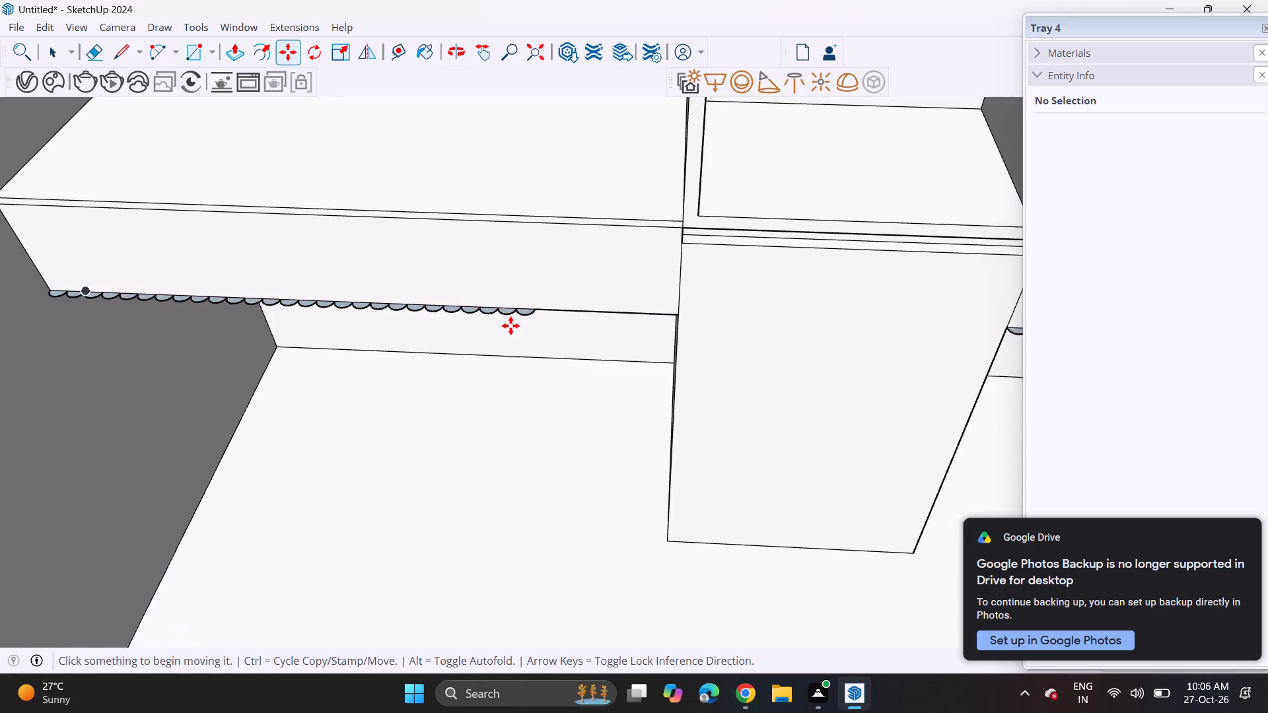
scroll(511, 325, "up", 10)
scroll(546, 280, "up", 2)
key("space")
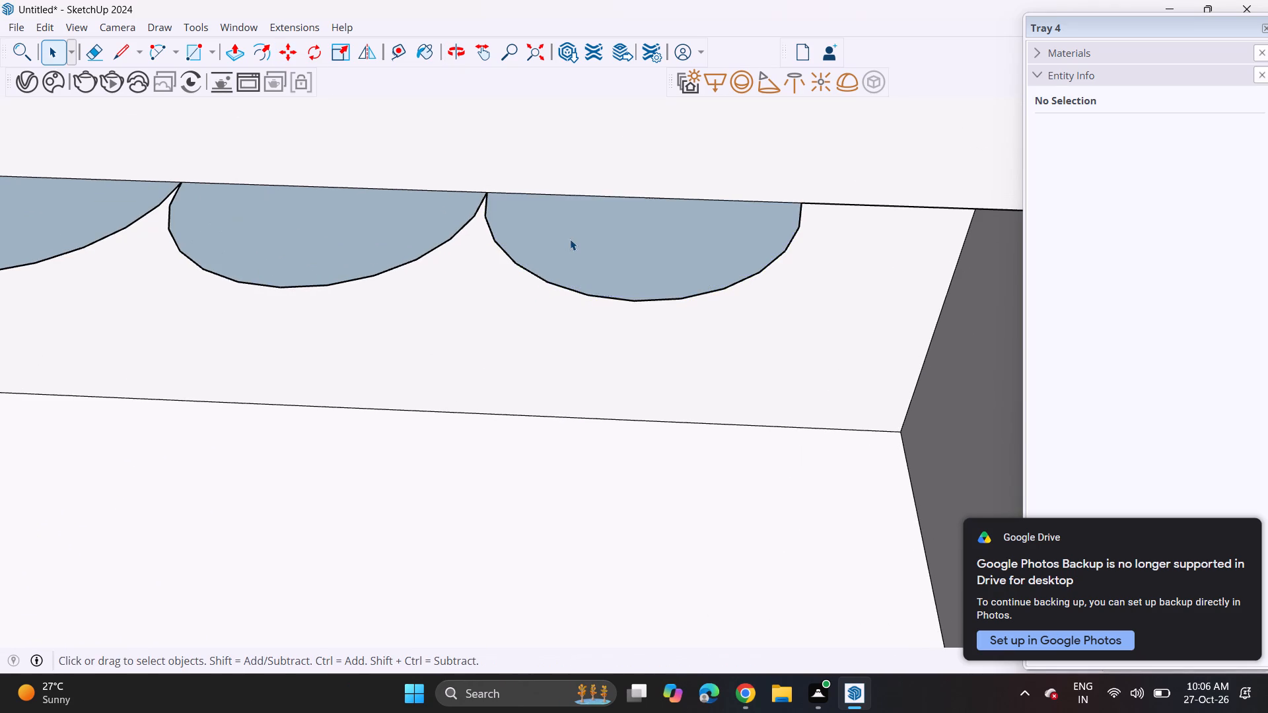
double_click(570, 239)
key("m")
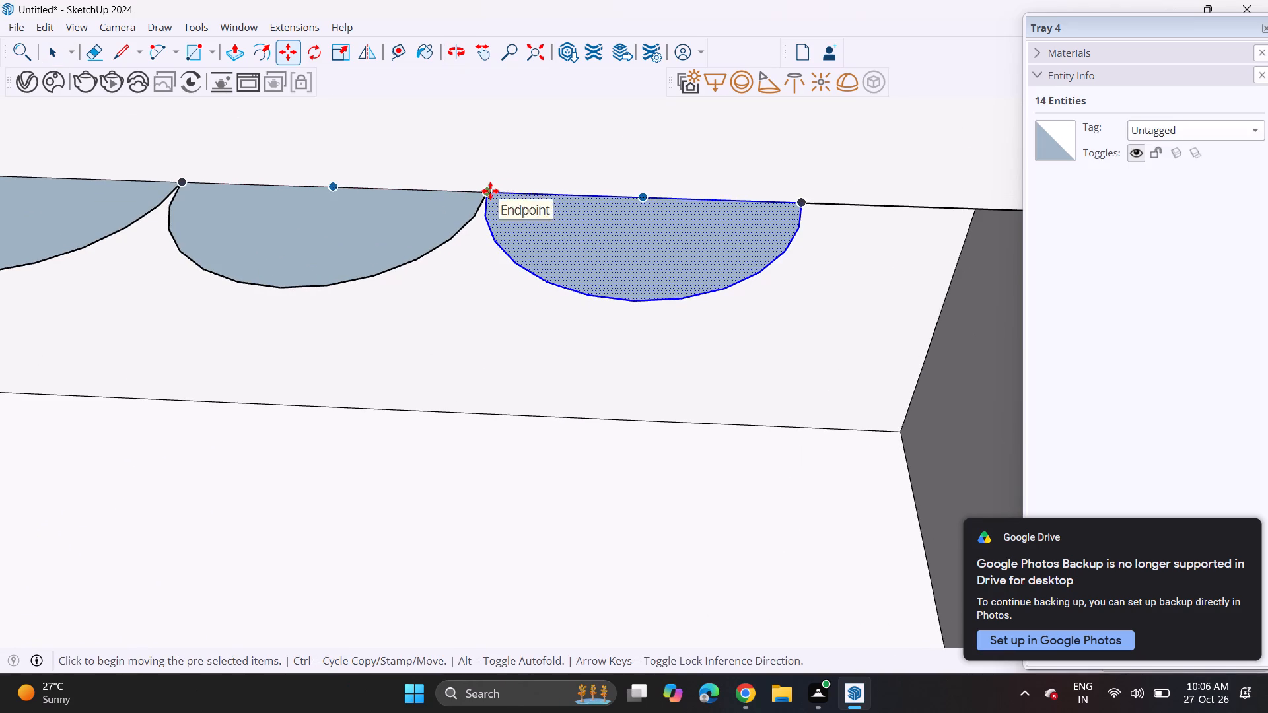
left_click(490, 191)
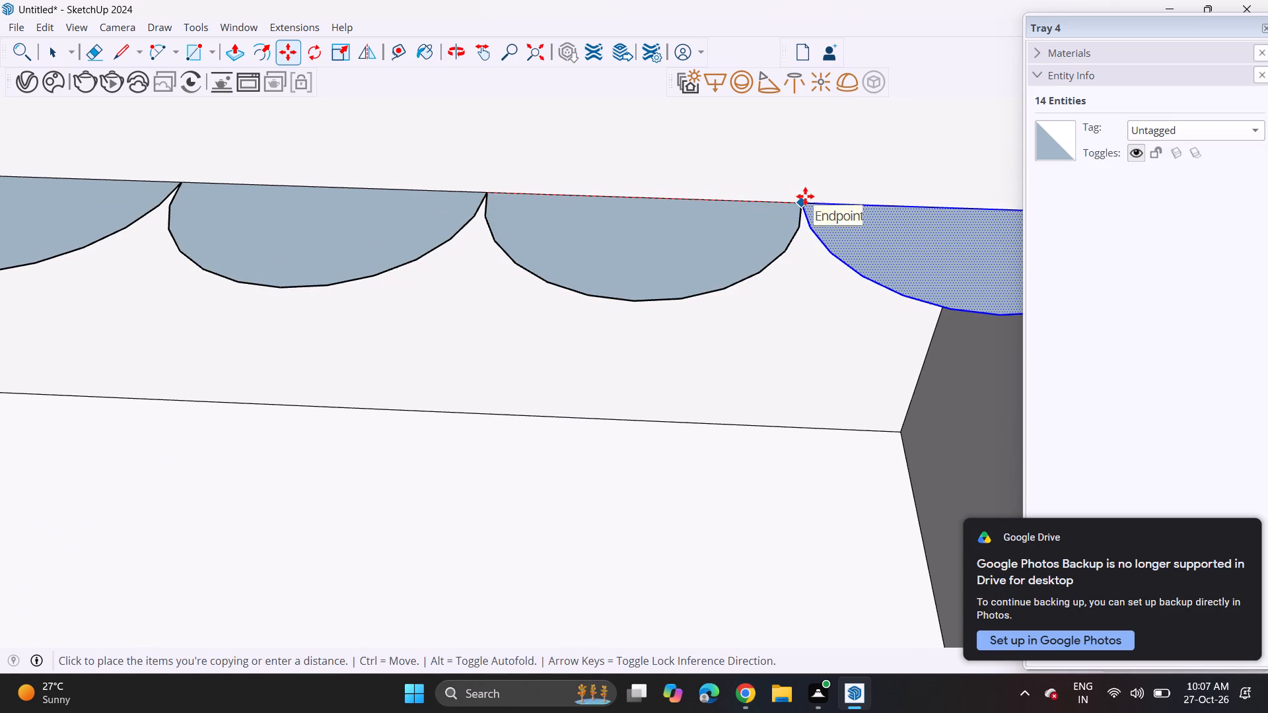
left_click(805, 196)
middle_click_drag(800, 210, 287, 232, "shift")
scroll(287, 232, "up", 1)
left_click(291, 228)
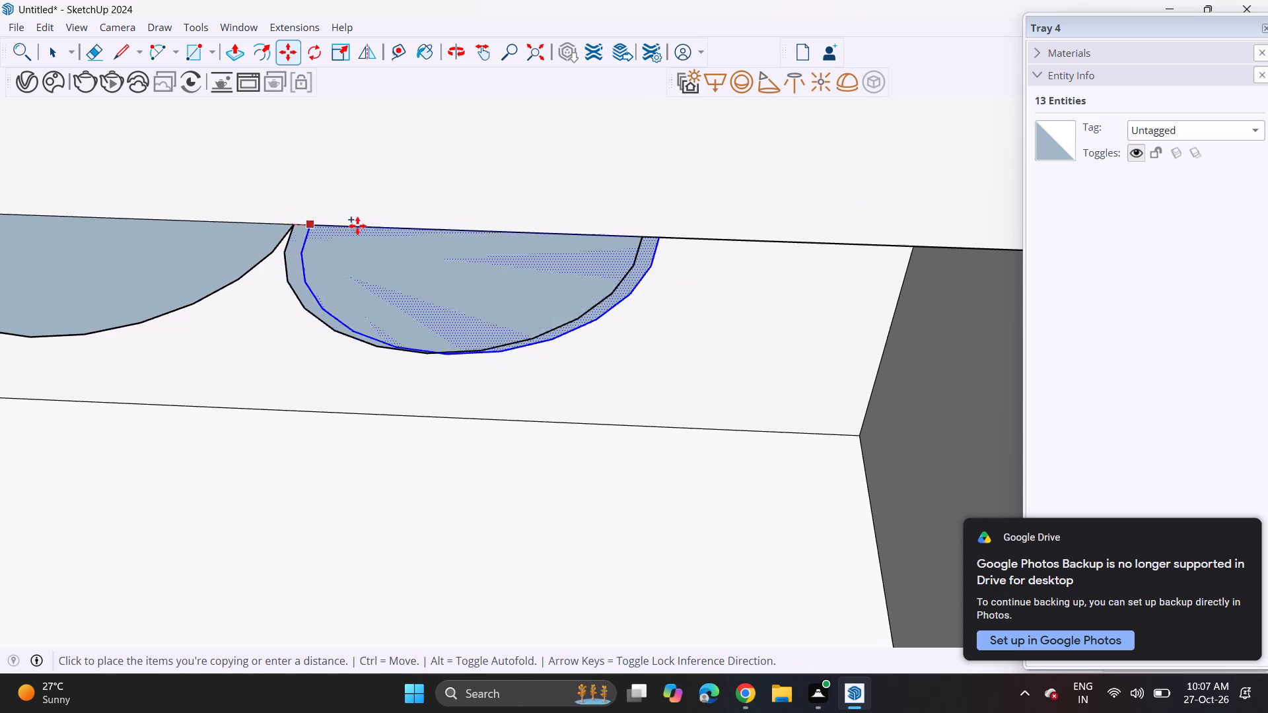
left_click(642, 236)
scroll(629, 228, "down", 8)
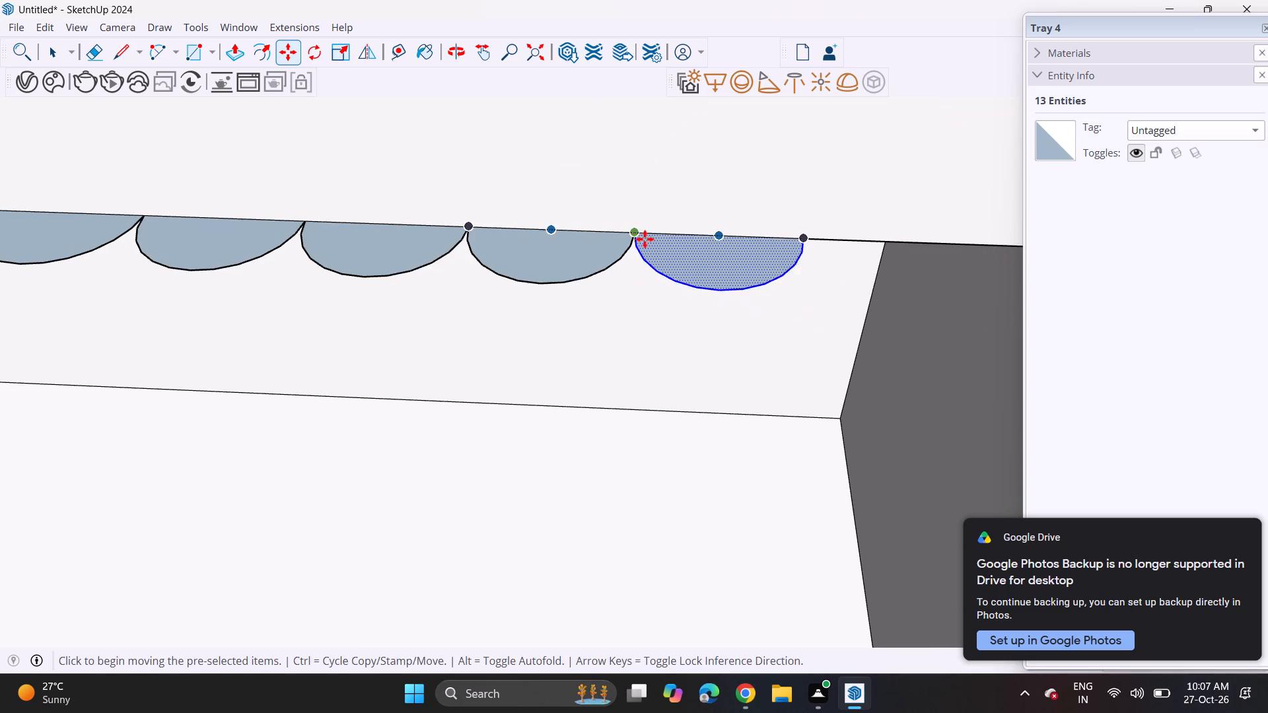
Add three more end-to-end half-circle copies along the lower front edge, continuing the row toward the shelf cabinet.
middle_click_drag(643, 238, 295, 219, "shift")
scroll(295, 219, "up", 2)
scroll(295, 219, "down", 5)
scroll(295, 219, "up", 1)
scroll(354, 224, "down", 3)
scroll(354, 224, "up", 1)
scroll(354, 224, "down", 1)
middle_click_drag(359, 223, 306, 231, "shift")
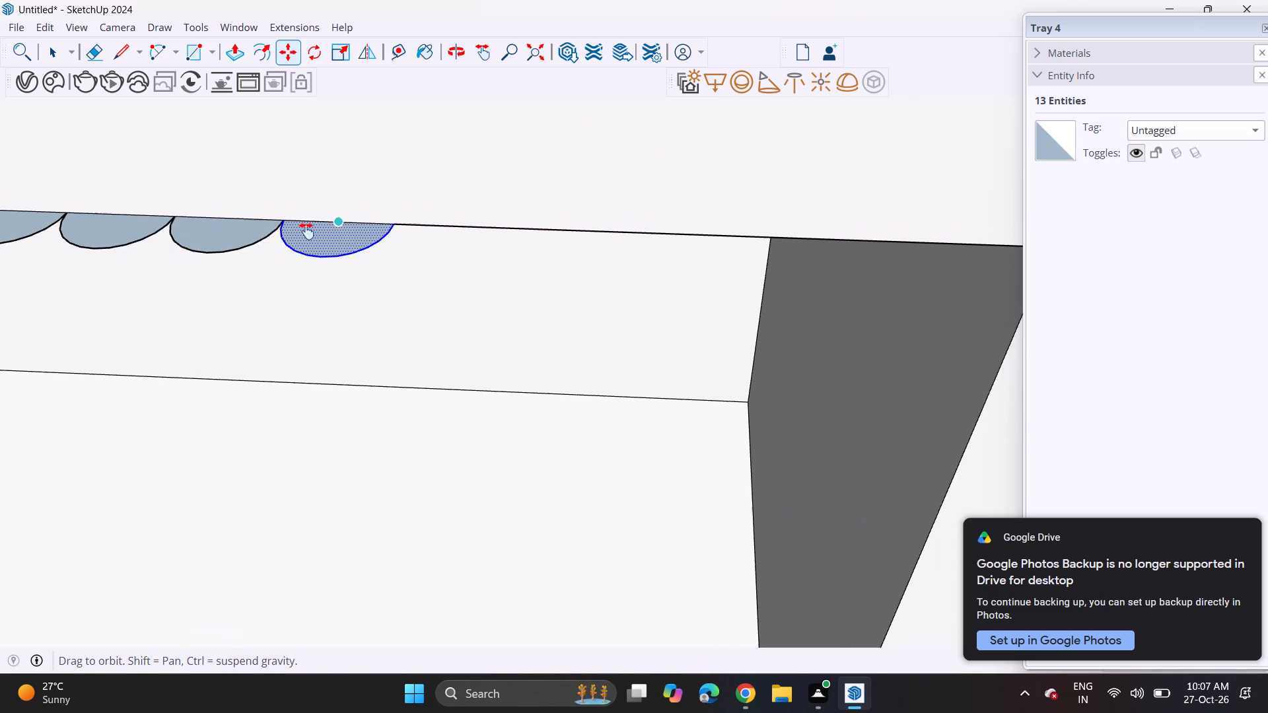
middle_click_drag(306, 231, 267, 236, "shift")
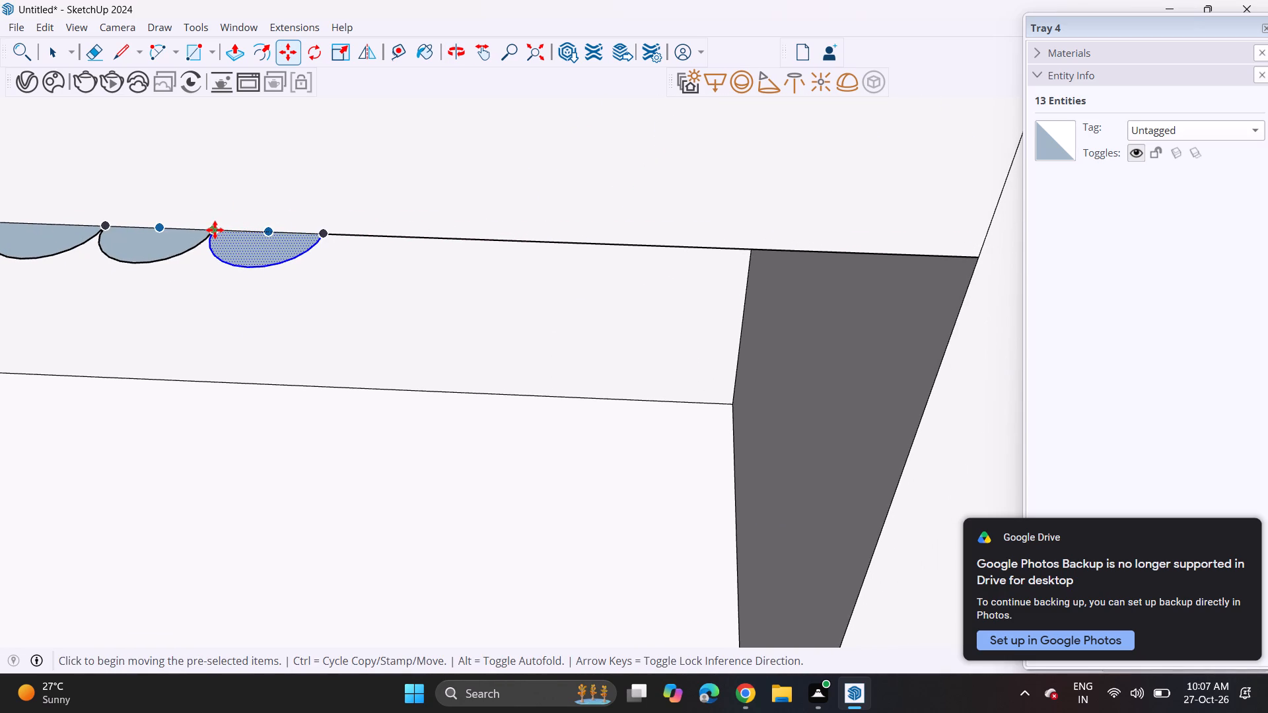
left_click(215, 230)
left_click(324, 230)
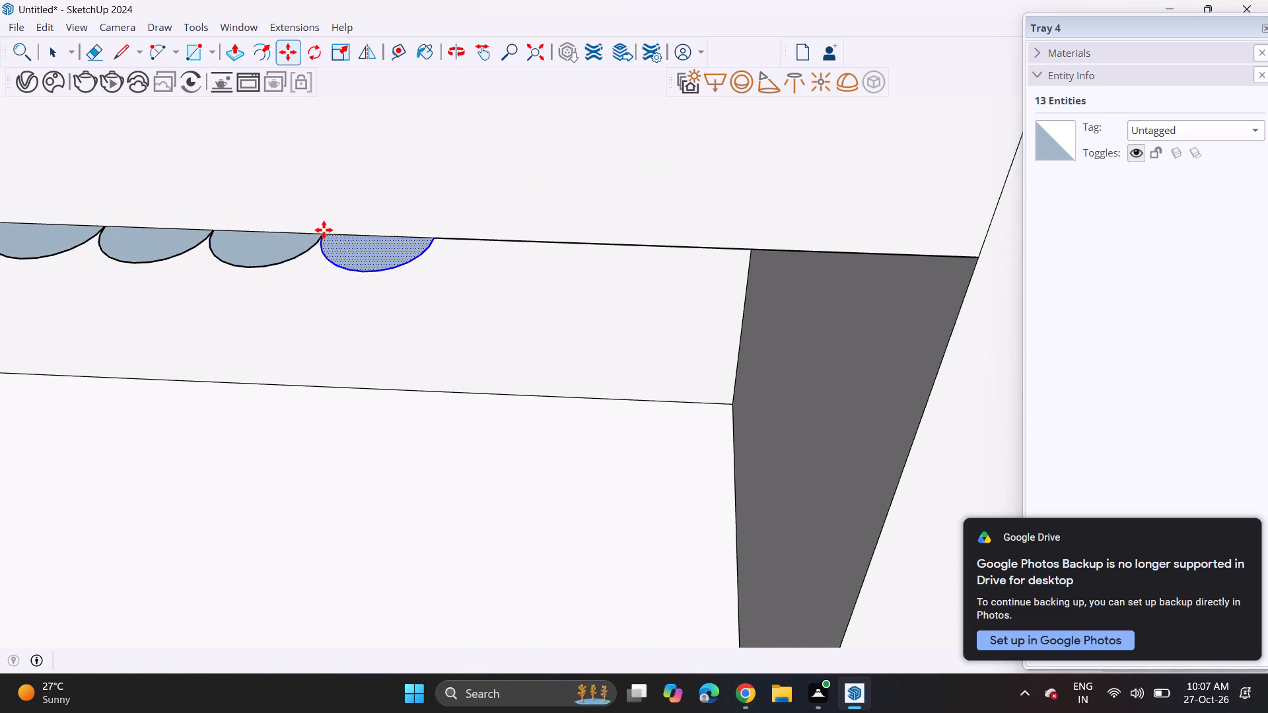
left_click(322, 232)
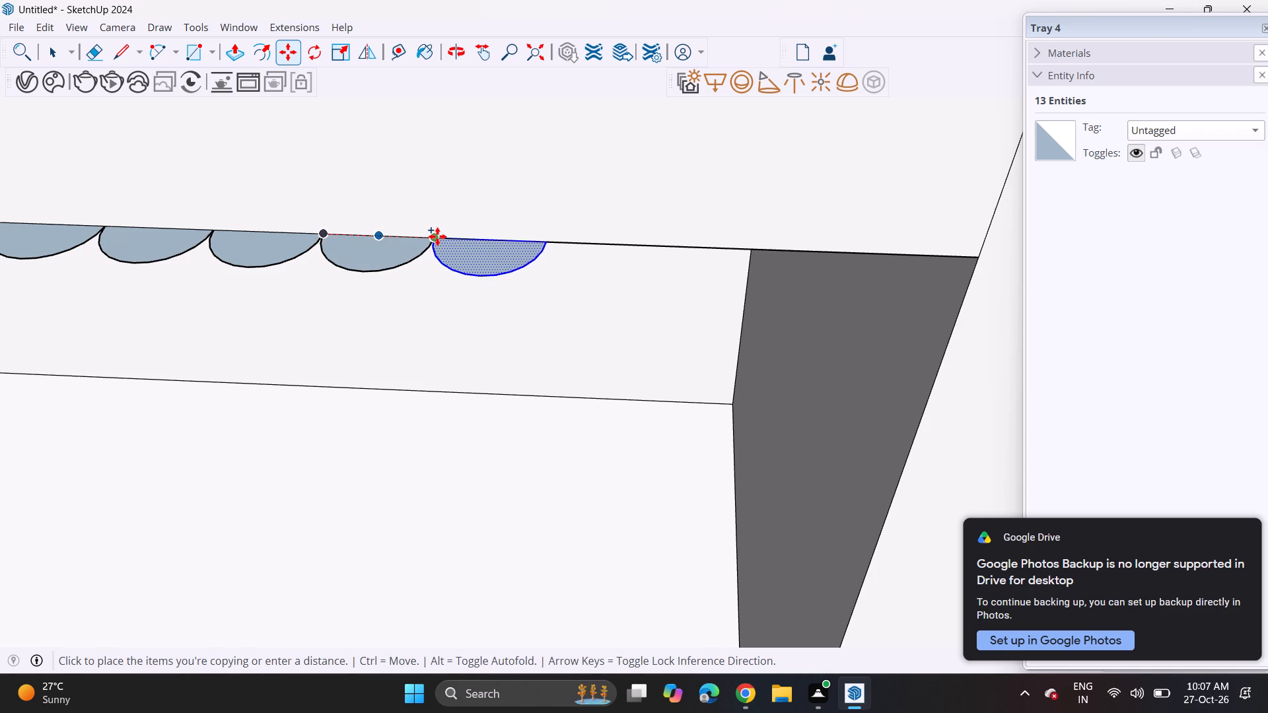
scroll(437, 236, "up", 1)
scroll(437, 236, "down", 1)
scroll(437, 236, "up", 5)
left_click(437, 236)
left_click(429, 242)
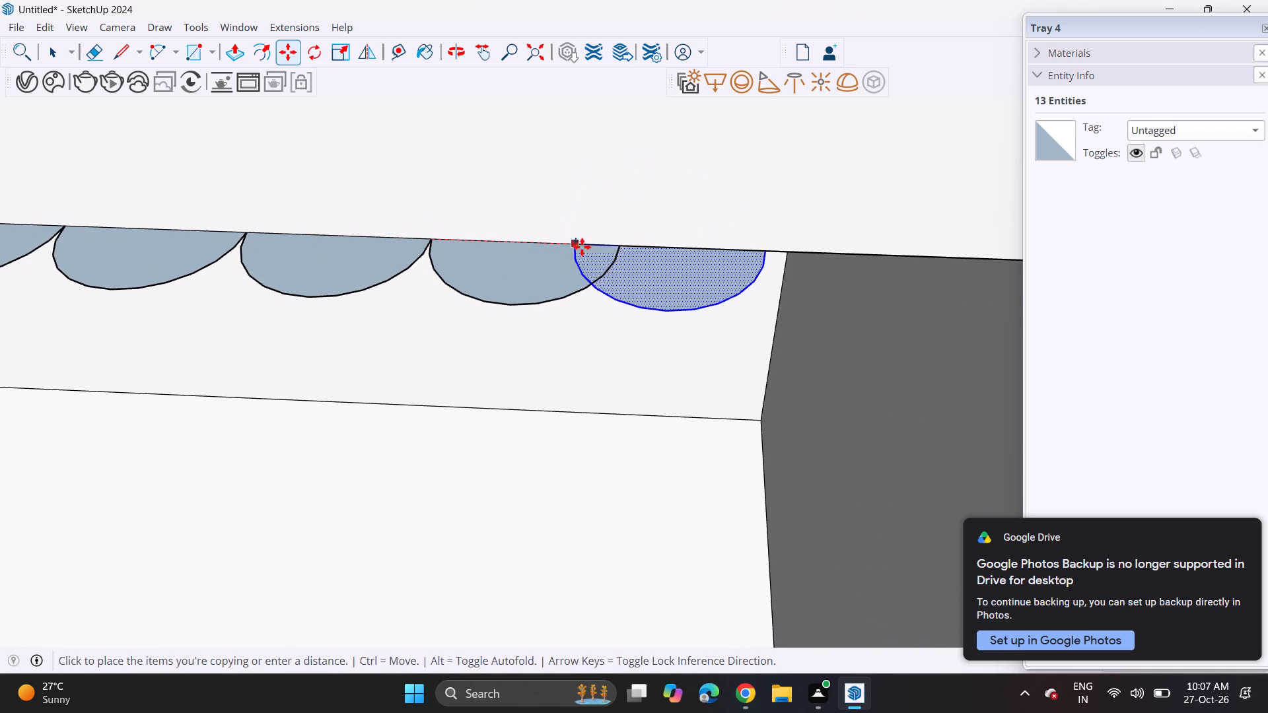
left_click(616, 241)
Add three final end-to-end half-circle copies, filling the lower front edge as far as the shelf cabinet.
scroll(618, 244, "down", 8)
middle_click_drag(618, 248, 524, 248, "shift")
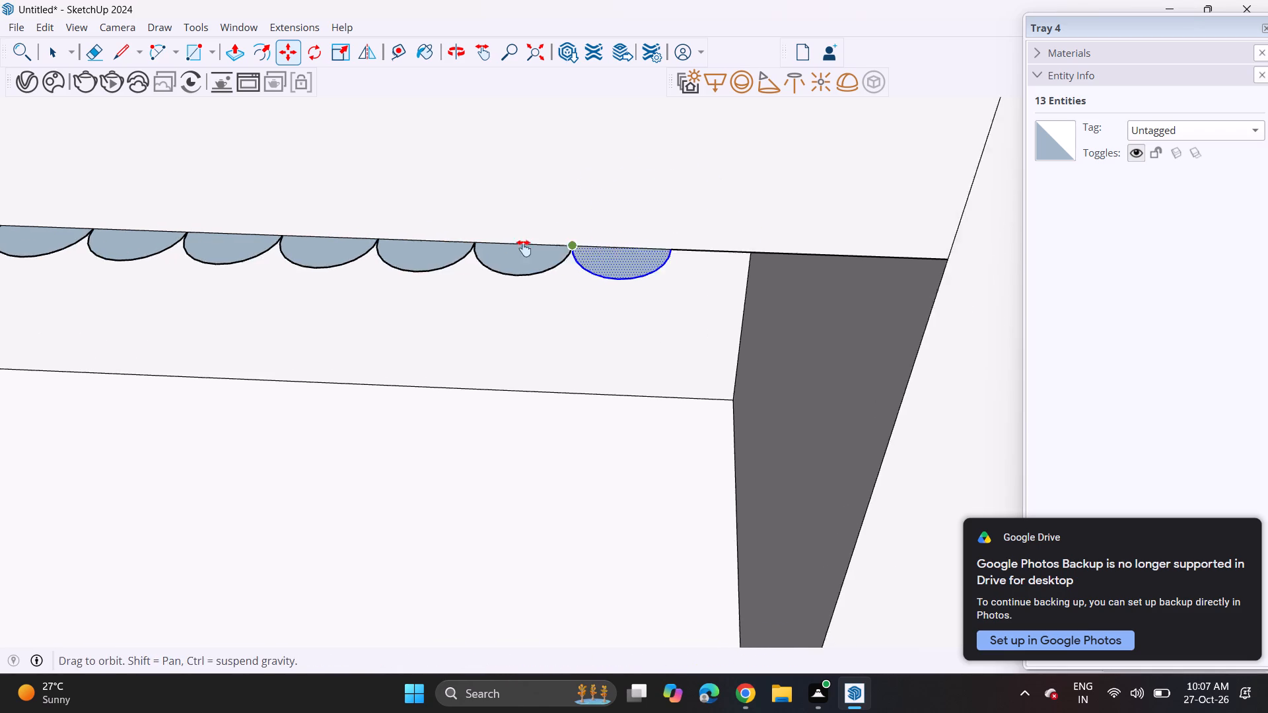
middle_click_drag(524, 248, 367, 248, "shift")
scroll(357, 248, "up", 1)
left_click(374, 250)
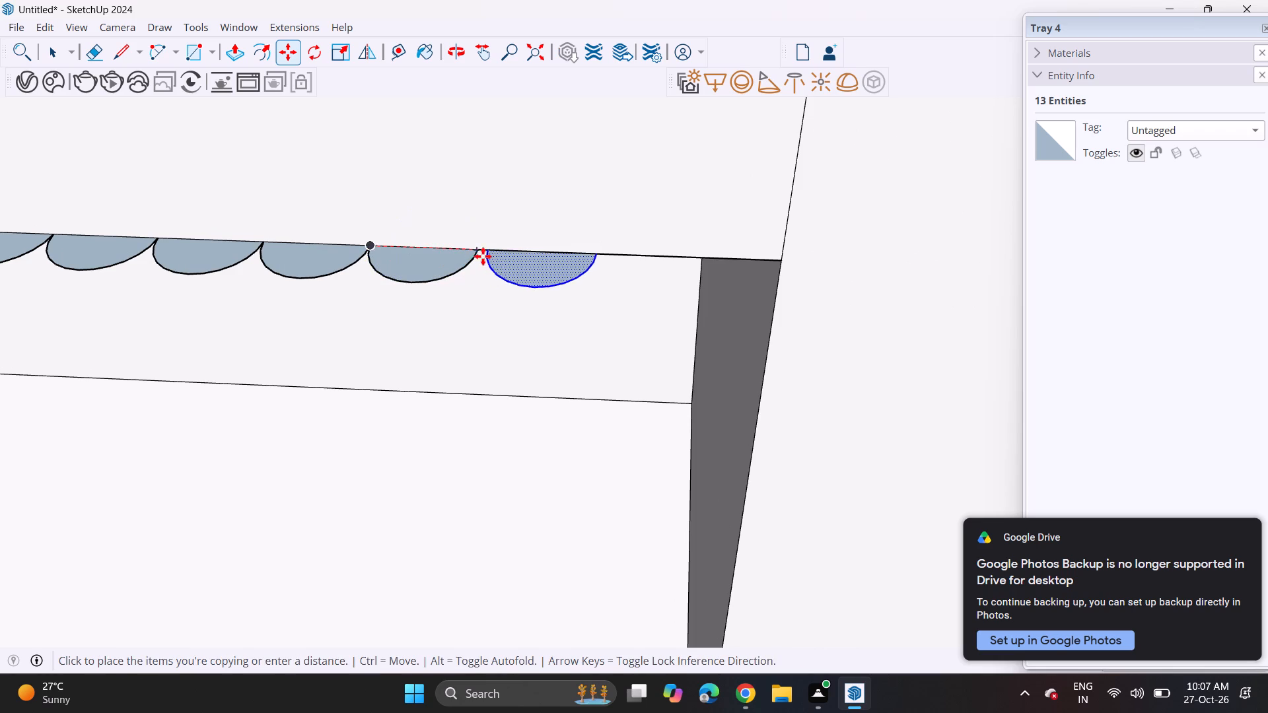
left_click(484, 252)
left_click(479, 248)
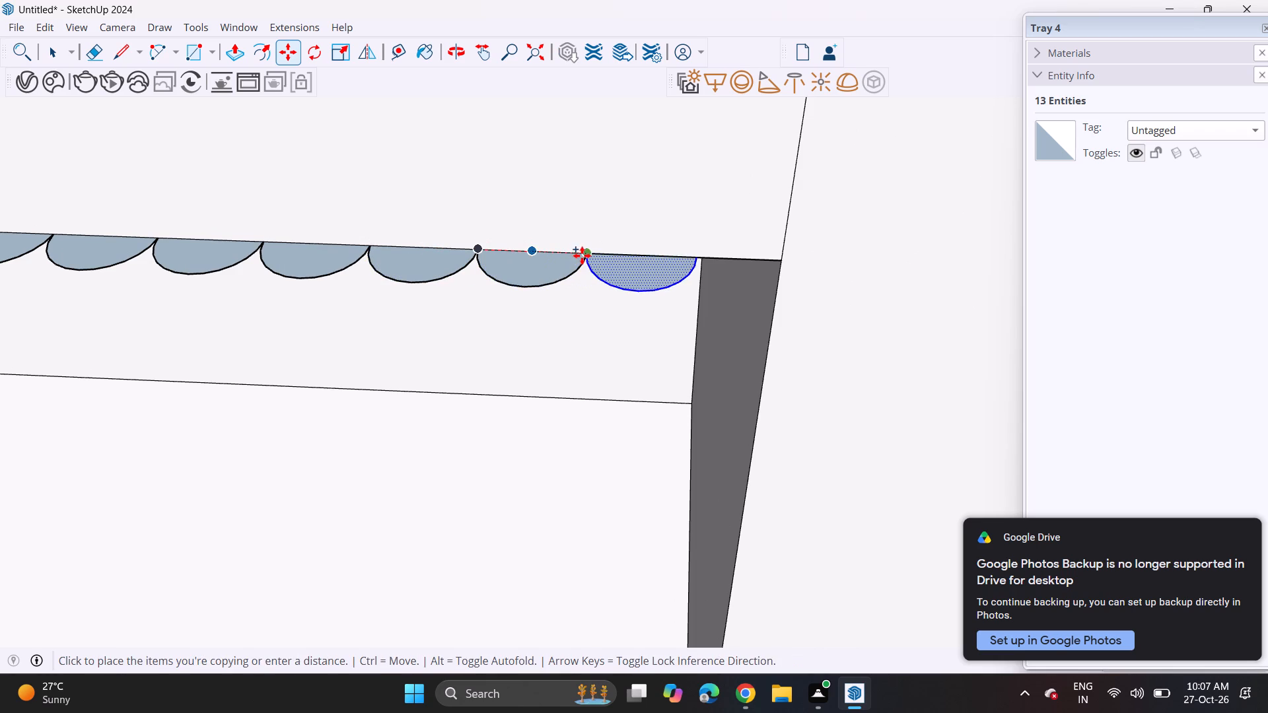
left_click(582, 255)
left_click(586, 259, "ctrl")
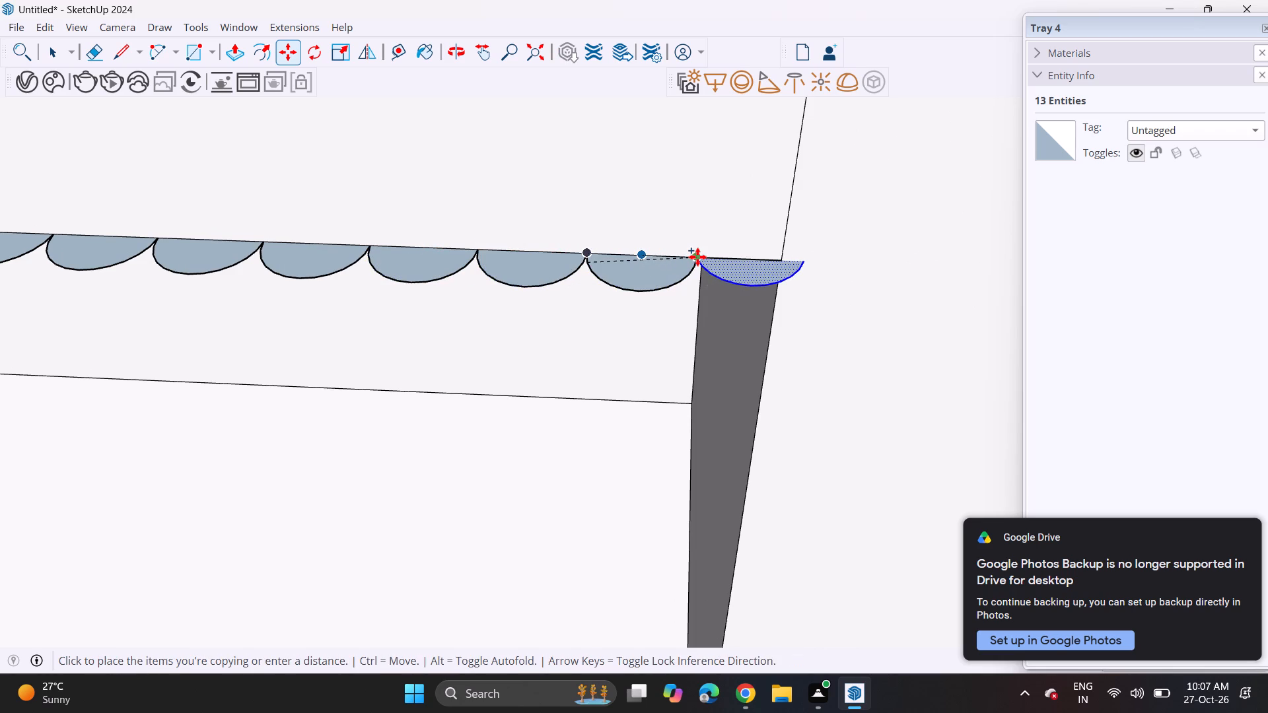
left_click(694, 257)
scroll(477, 307, "down", 9)
scroll(472, 312, "up", 1)
scroll(471, 312, "down", 1)
scroll(471, 312, "up", 1)
scroll(471, 312, "down", 1)
scroll(471, 312, "up", 1)
scroll(466, 316, "down", 1)
scroll(416, 334, "down", 5)
key("space")
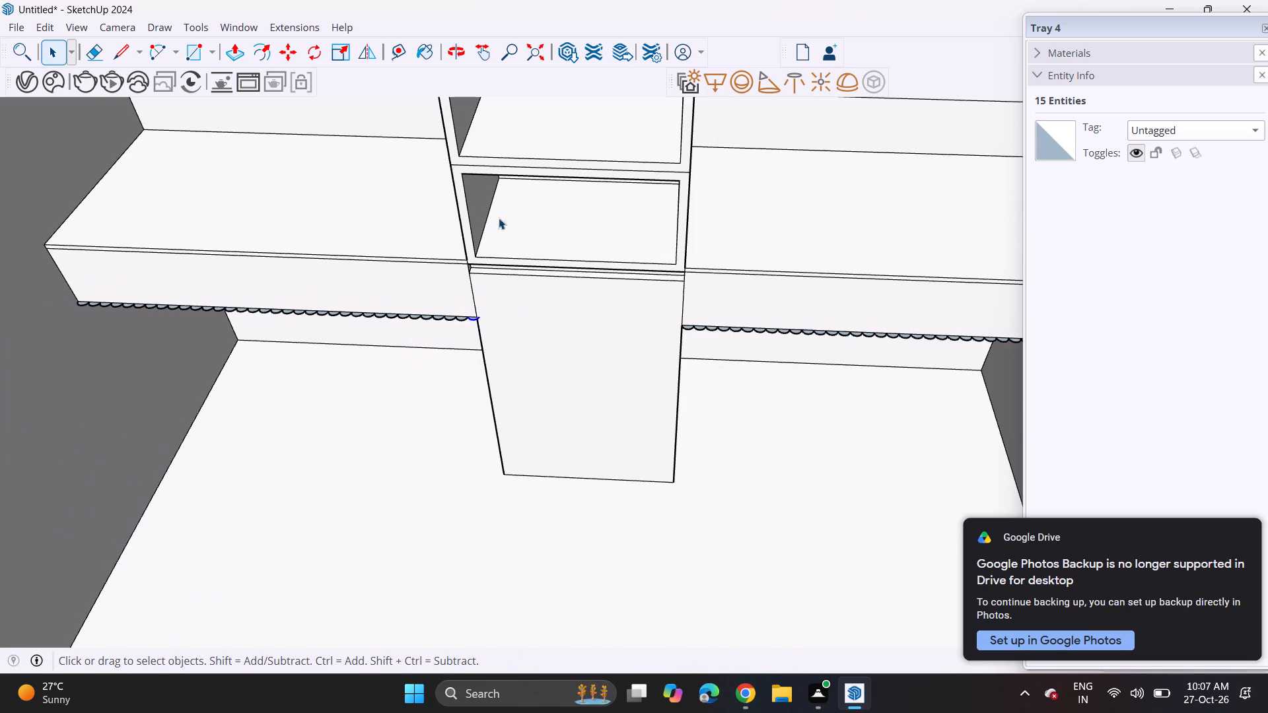
Push/Pull the half-circle at the counter's far outer corner up to the underside of the thin top, forming the first flute.
left_click(227, 48)
scroll(79, 300, "up", 6)
scroll(79, 300, "down", 1)
scroll(79, 300, "up", 4)
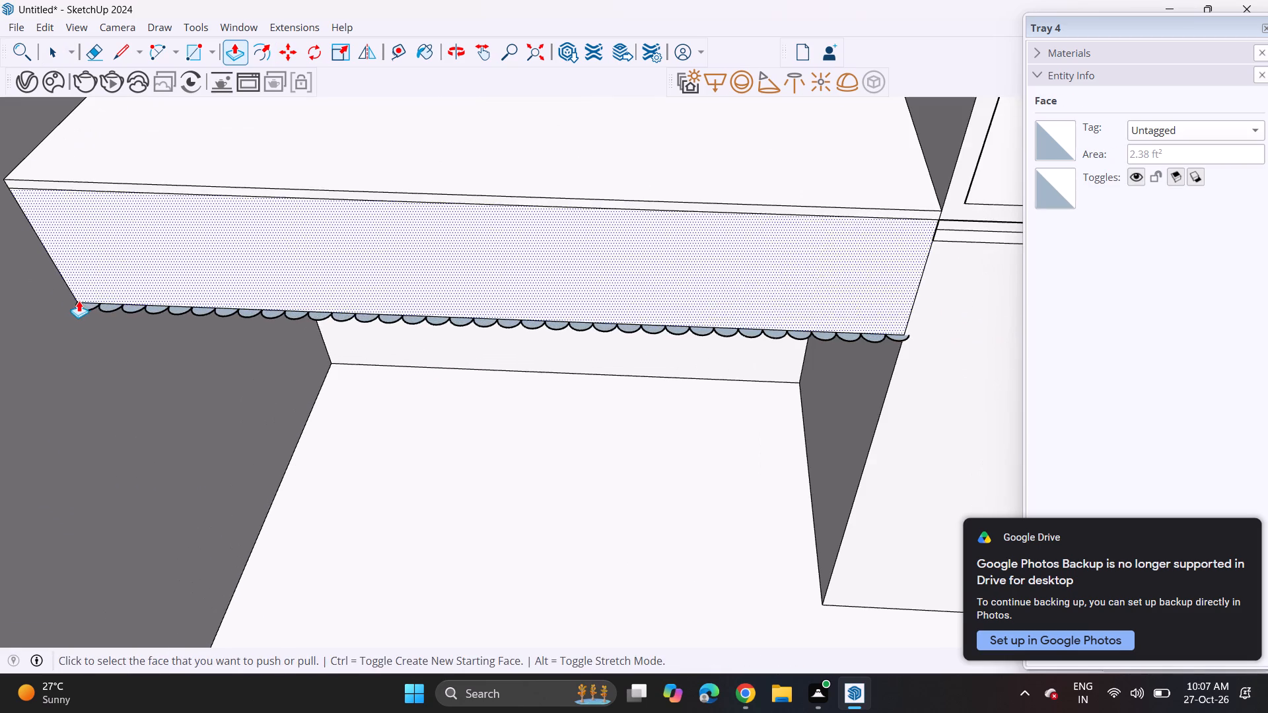
left_click(79, 308)
left_click(143, 198)
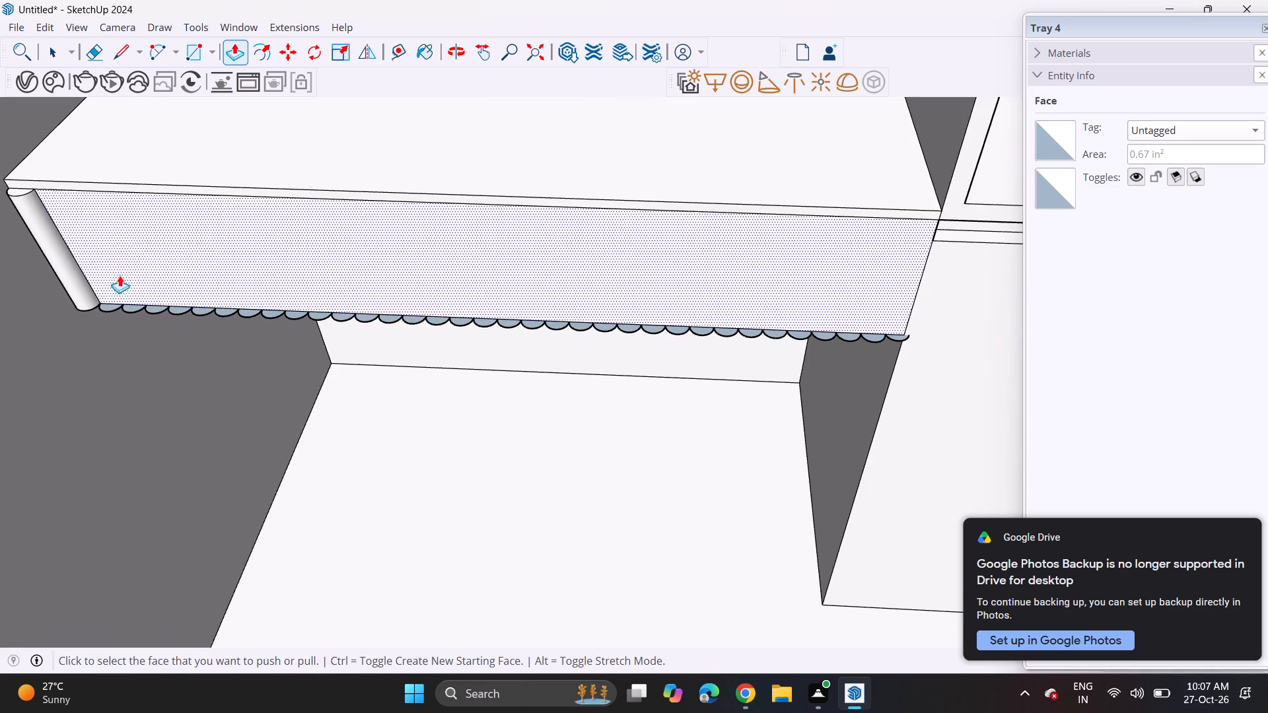
Repeat the same Push/Pull height on the next twelve half-circles along the counter front, working toward the shelf cabinet.
double_click(120, 305)
double_click(130, 308)
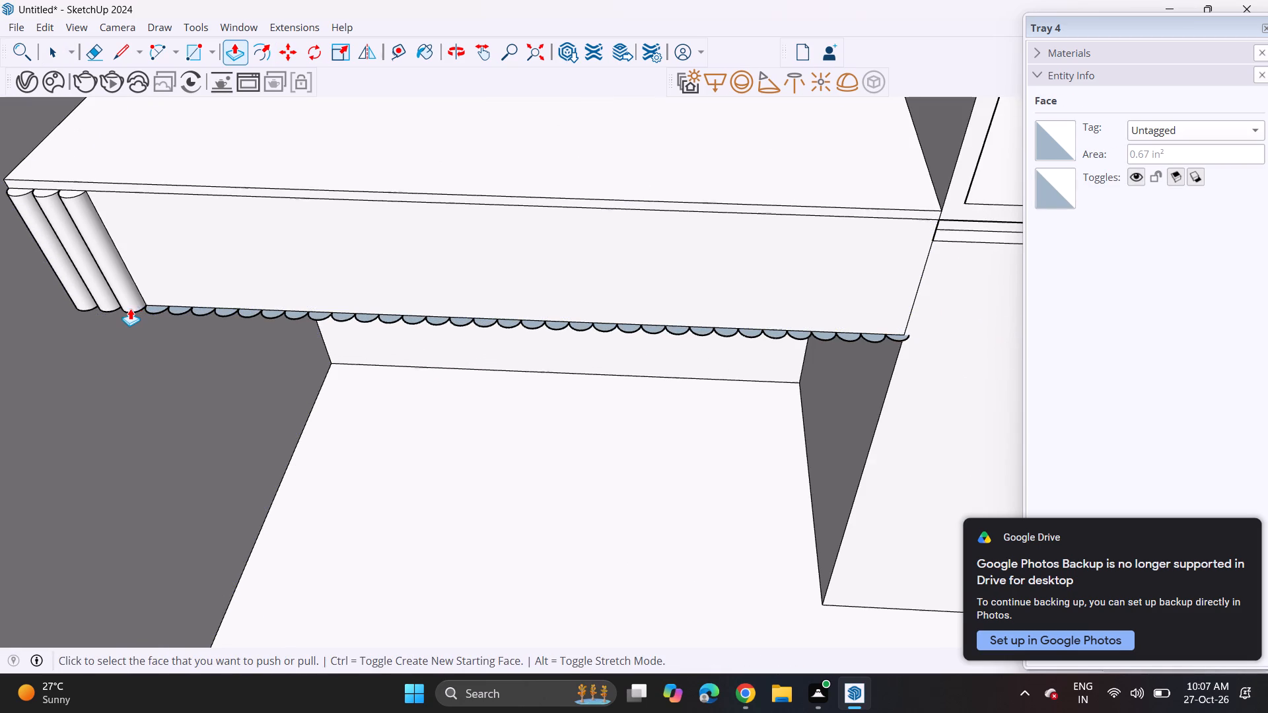
double_click(155, 308)
double_click(178, 311)
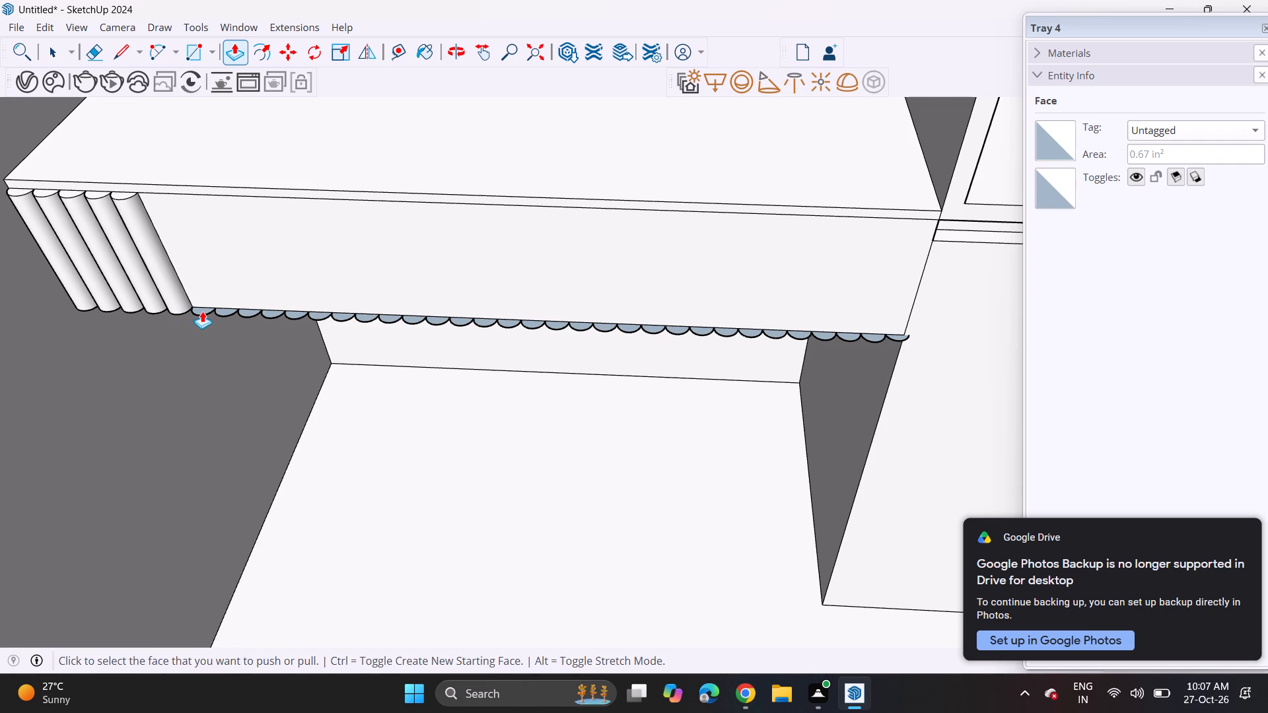
double_click(203, 311)
double_click(217, 314)
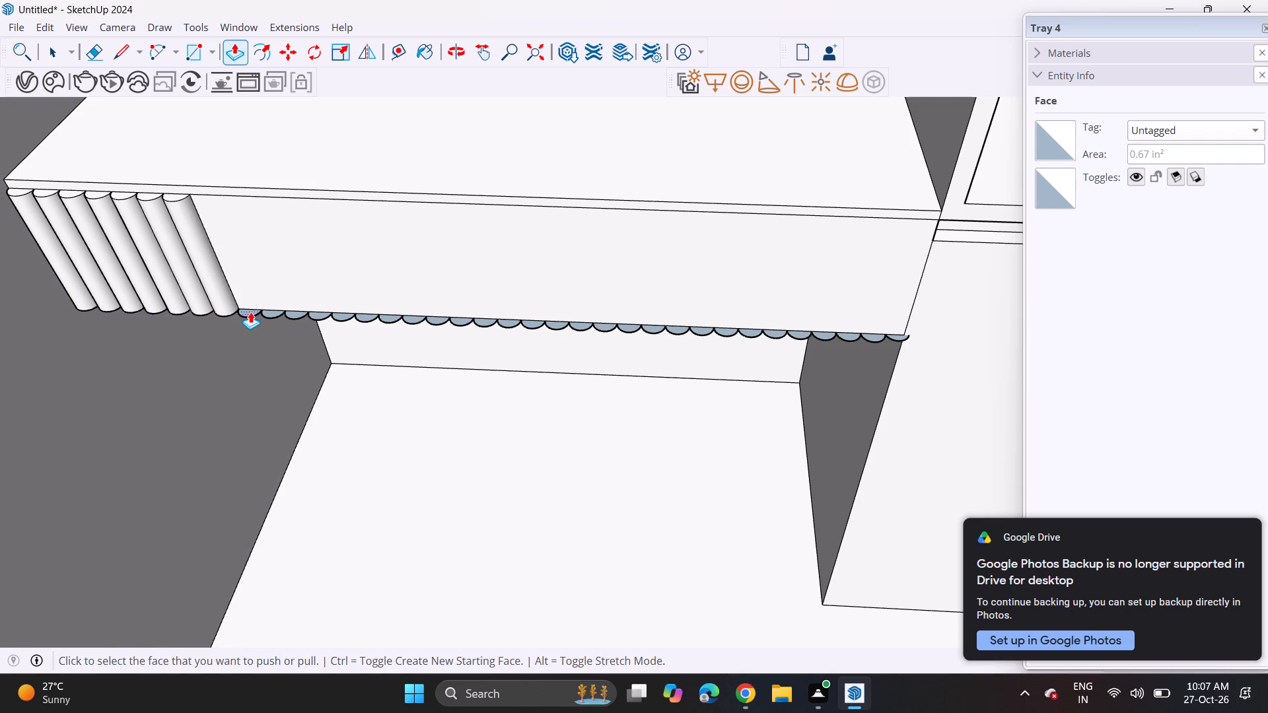
double_click(250, 312)
double_click(273, 314)
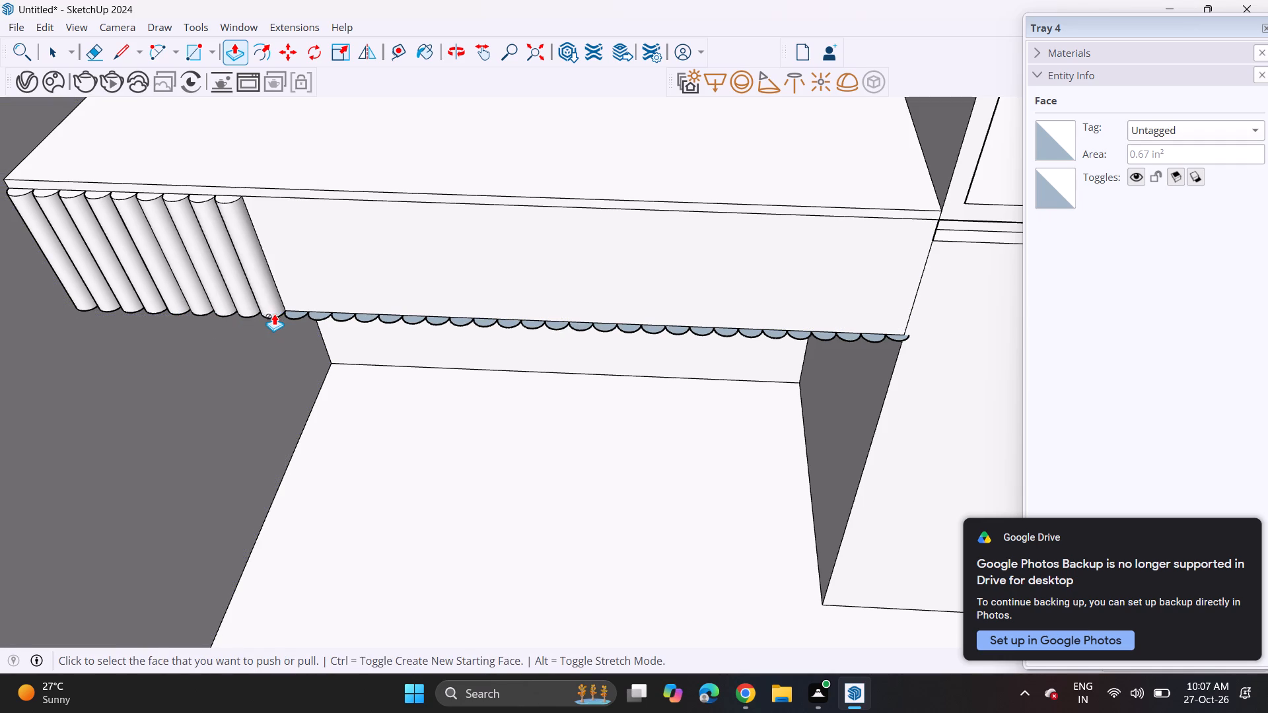
double_click(294, 314)
double_click(323, 319)
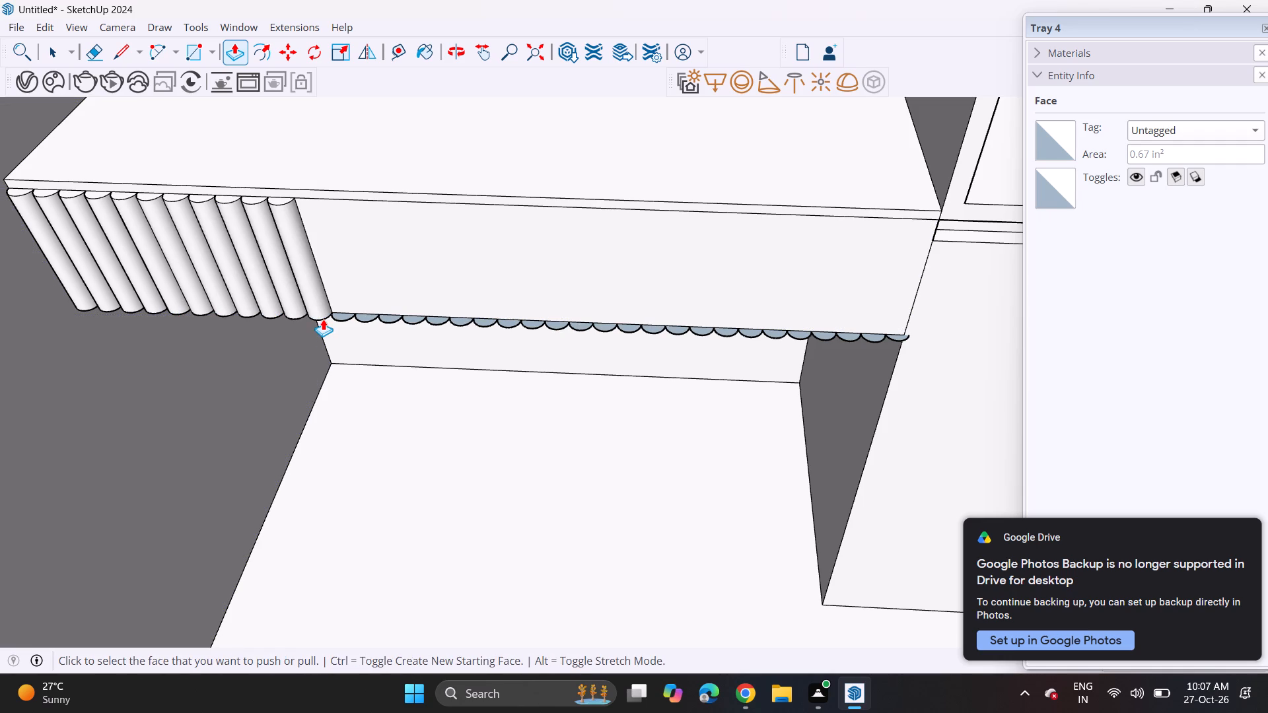
double_click(337, 316)
double_click(360, 319)
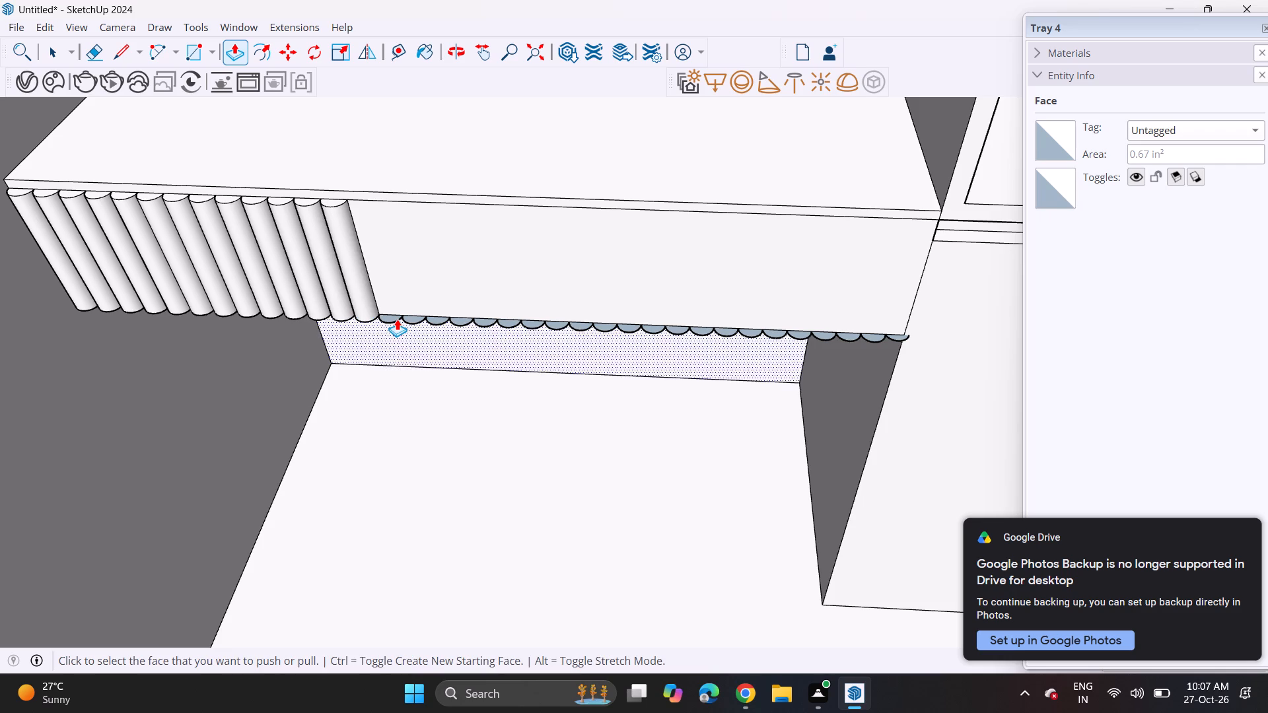
Extrude nine more half-circles along the row to the same flute height with Push/Pull.
double_click(393, 319)
double_click(405, 318)
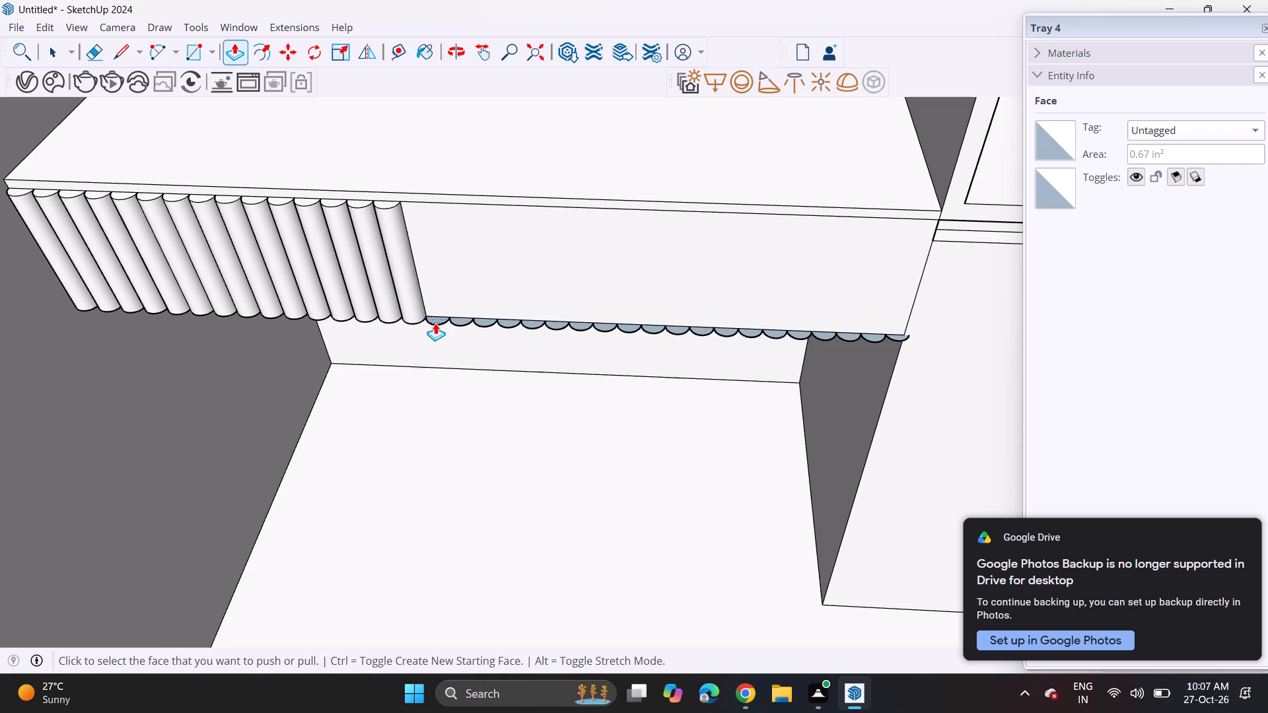
double_click(435, 323)
double_click(466, 322)
double_click(482, 324)
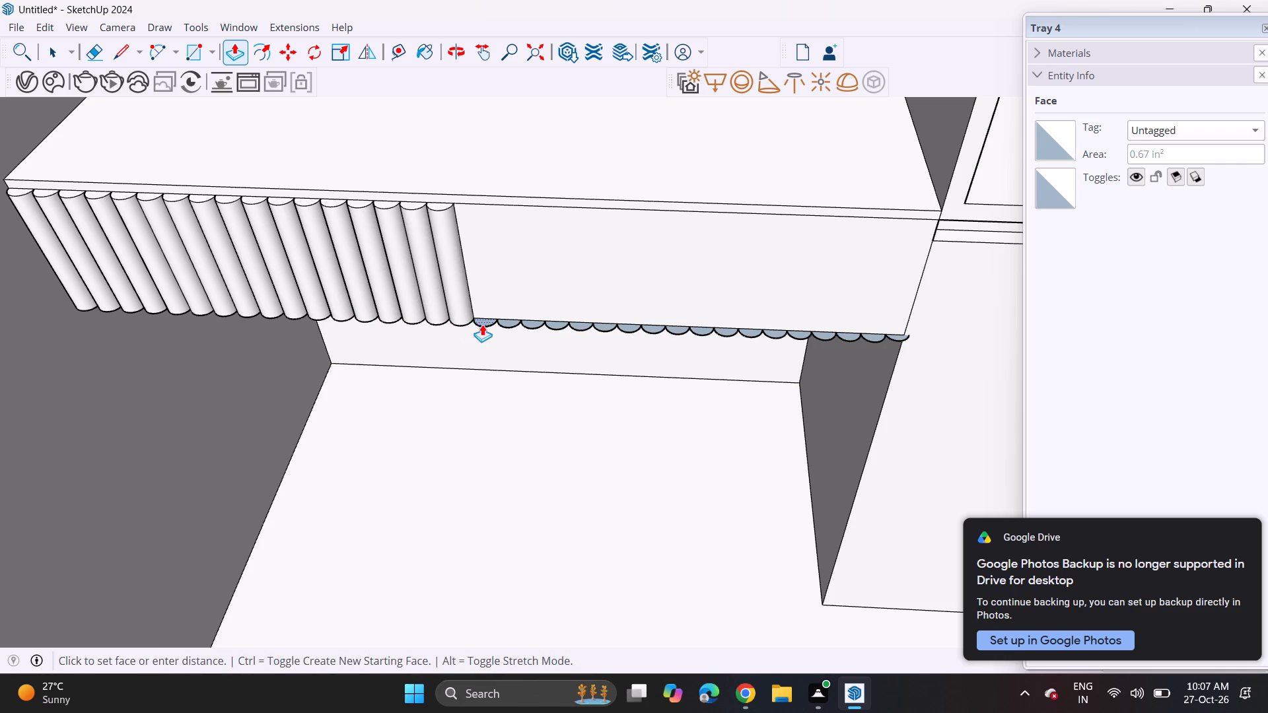
double_click(499, 323)
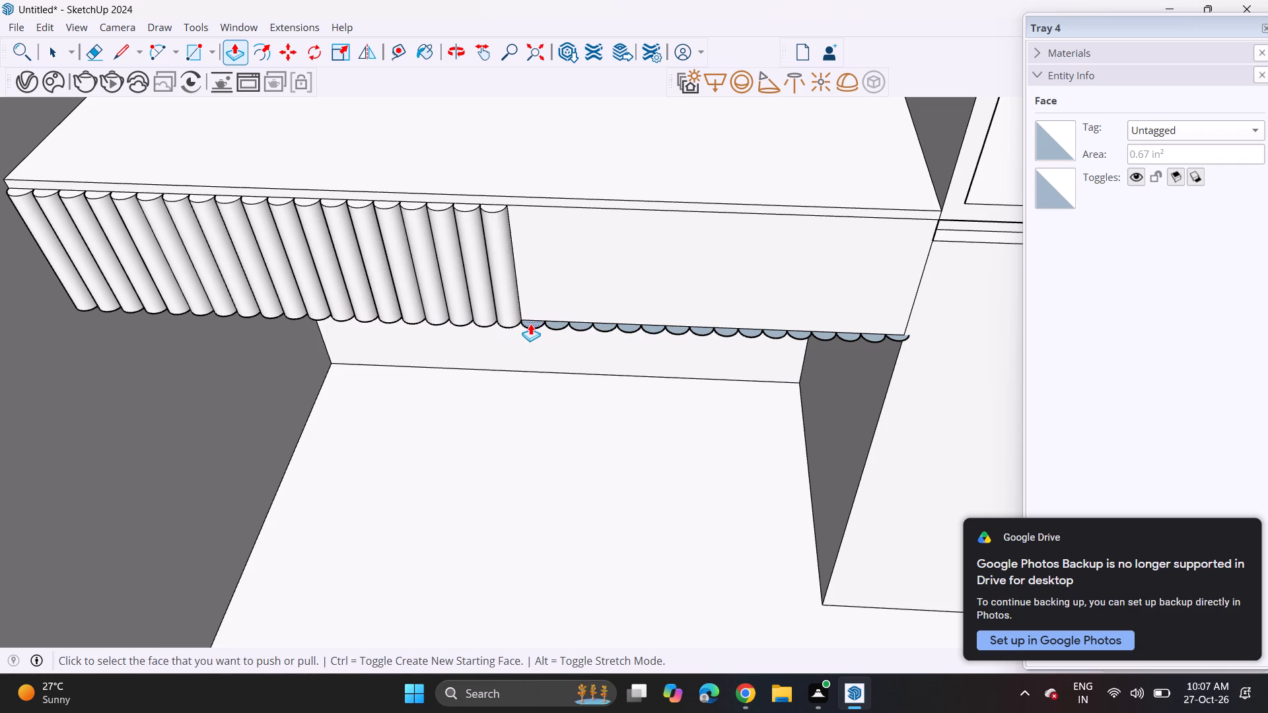
double_click(531, 323)
double_click(553, 327)
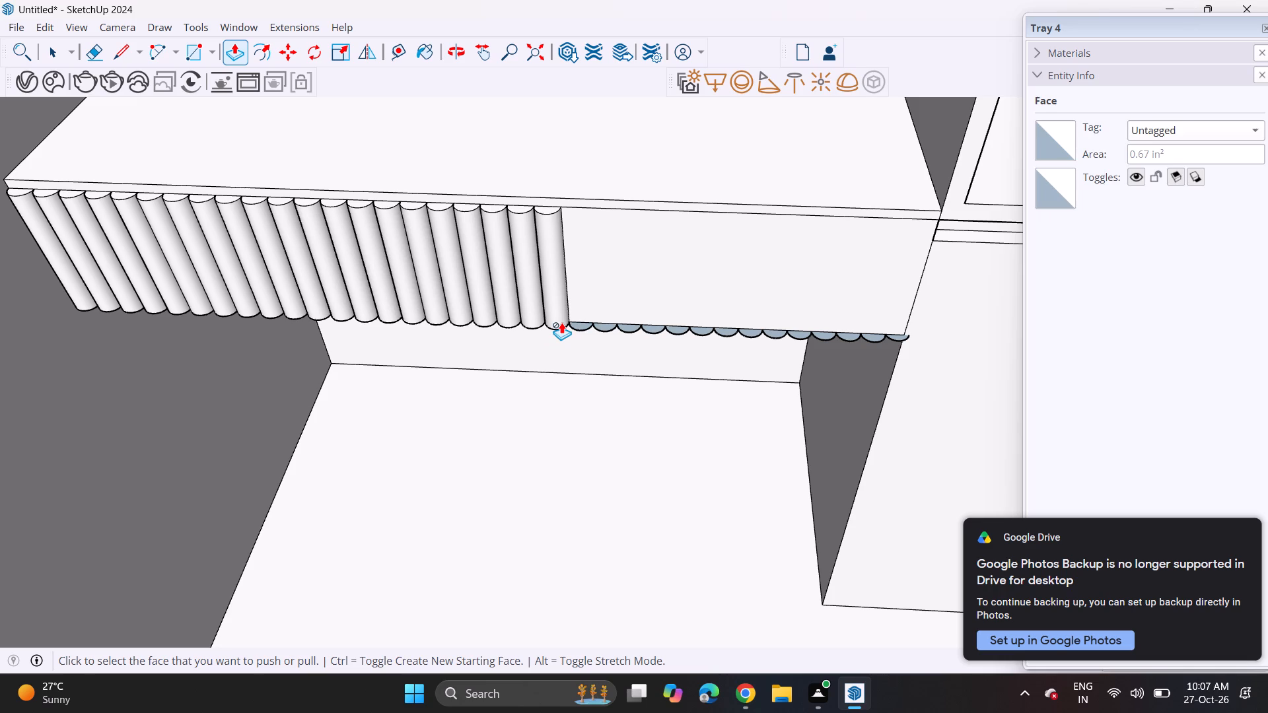
double_click(578, 327)
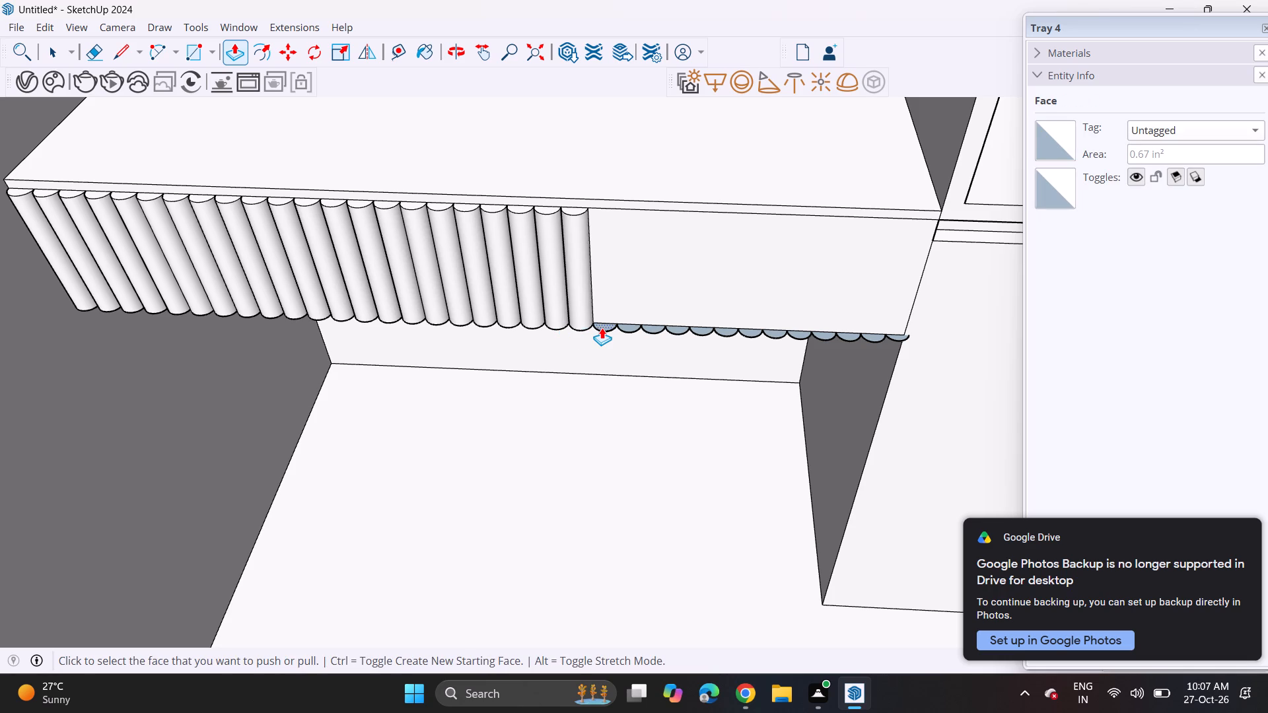
Push/Pull the next five half-circles on the first counter up to the underside of its thin top.
left_click(602, 327)
left_click(602, 327)
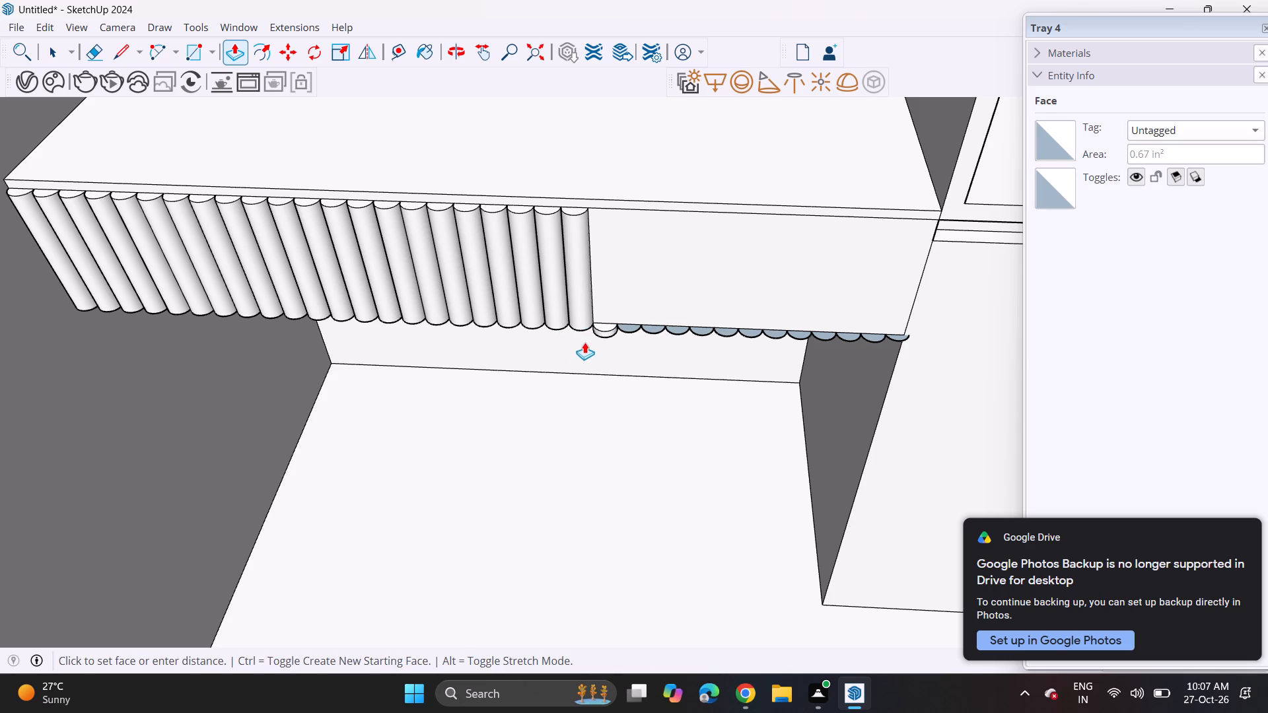
left_click(619, 207)
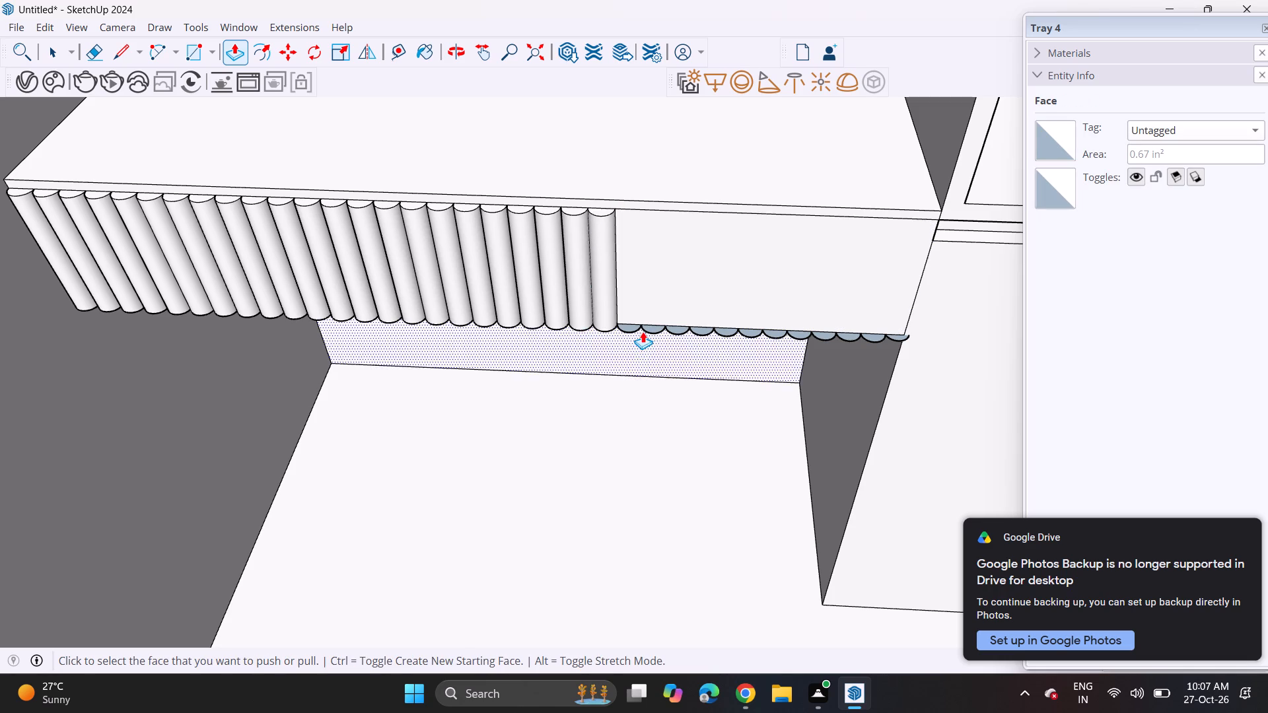
double_click(640, 328)
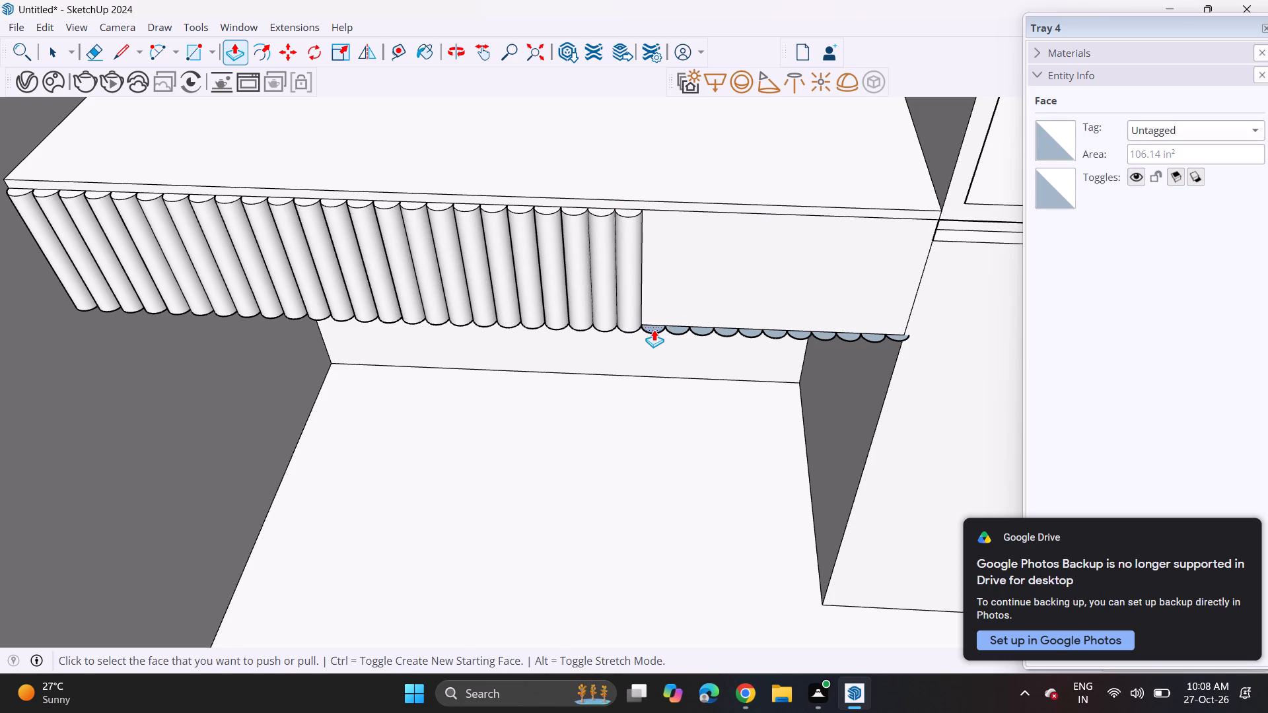
double_click(654, 329)
double_click(674, 329)
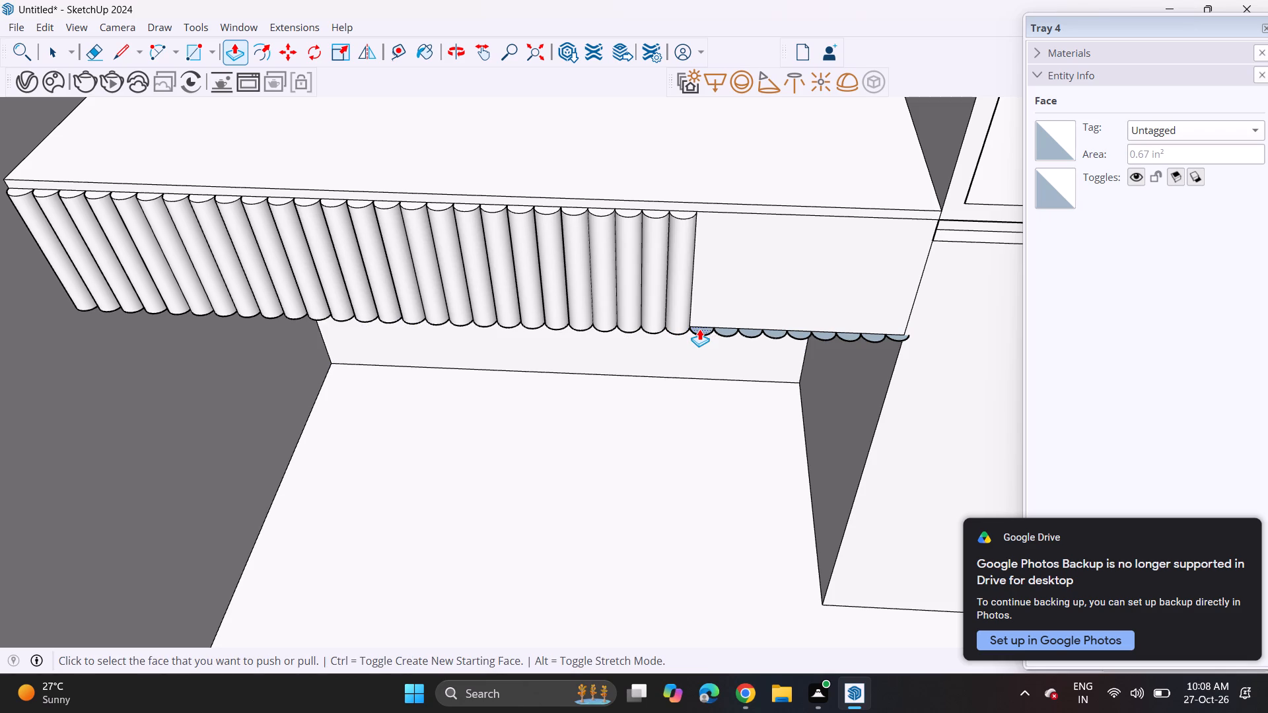
double_click(699, 329)
left_click(708, 329)
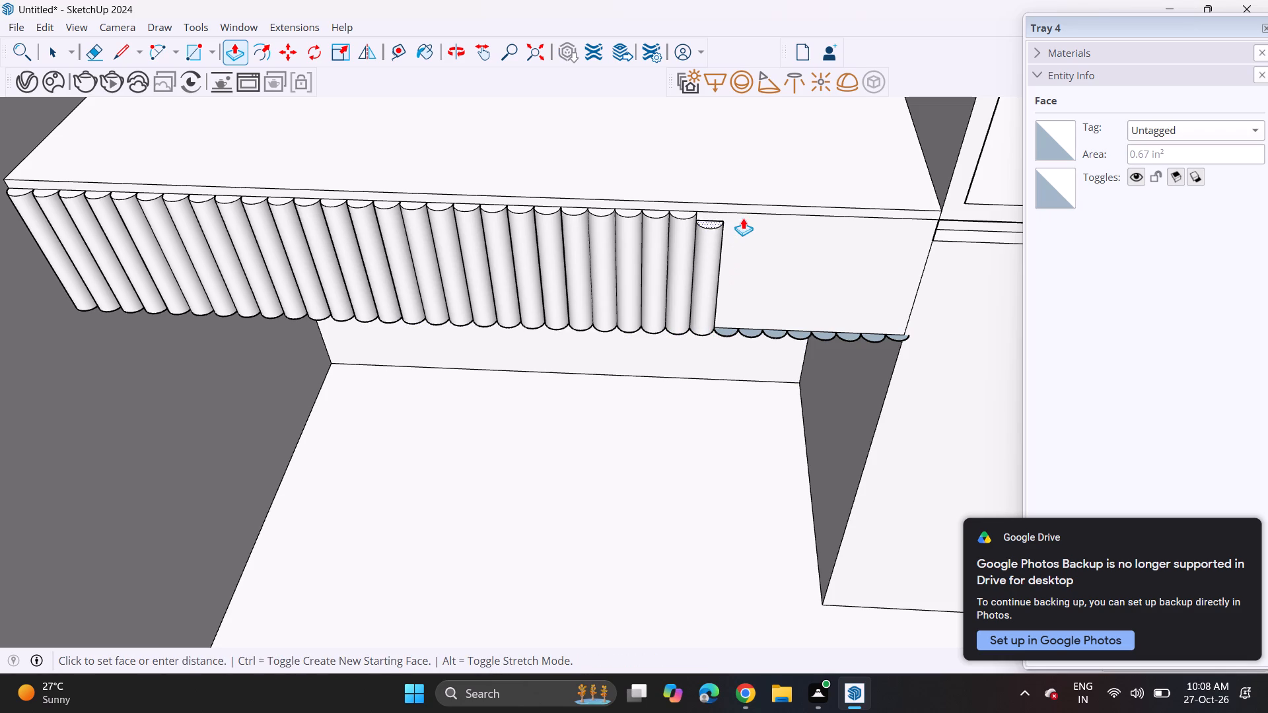
left_click(744, 215)
Repeat the flute-height Push/Pull on the last eight half-circles of this counter, ending against the shelf cabinet.
double_click(731, 333)
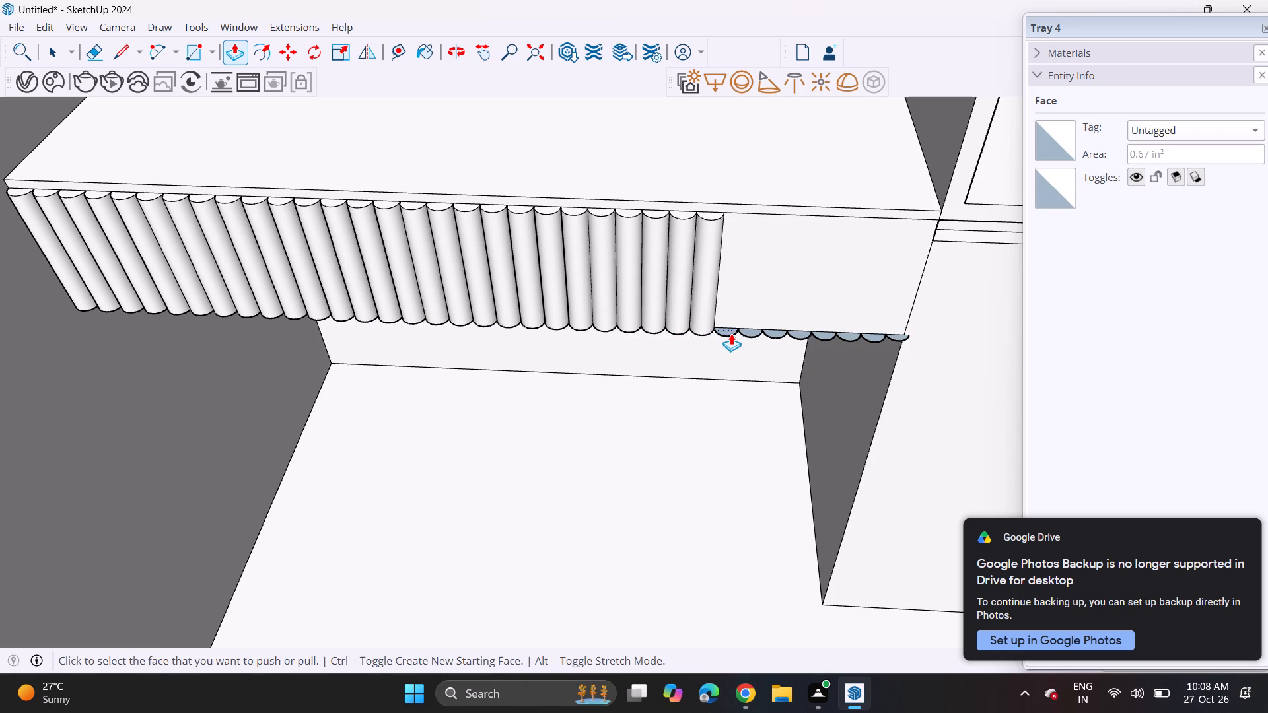
double_click(745, 335)
double_click(771, 333)
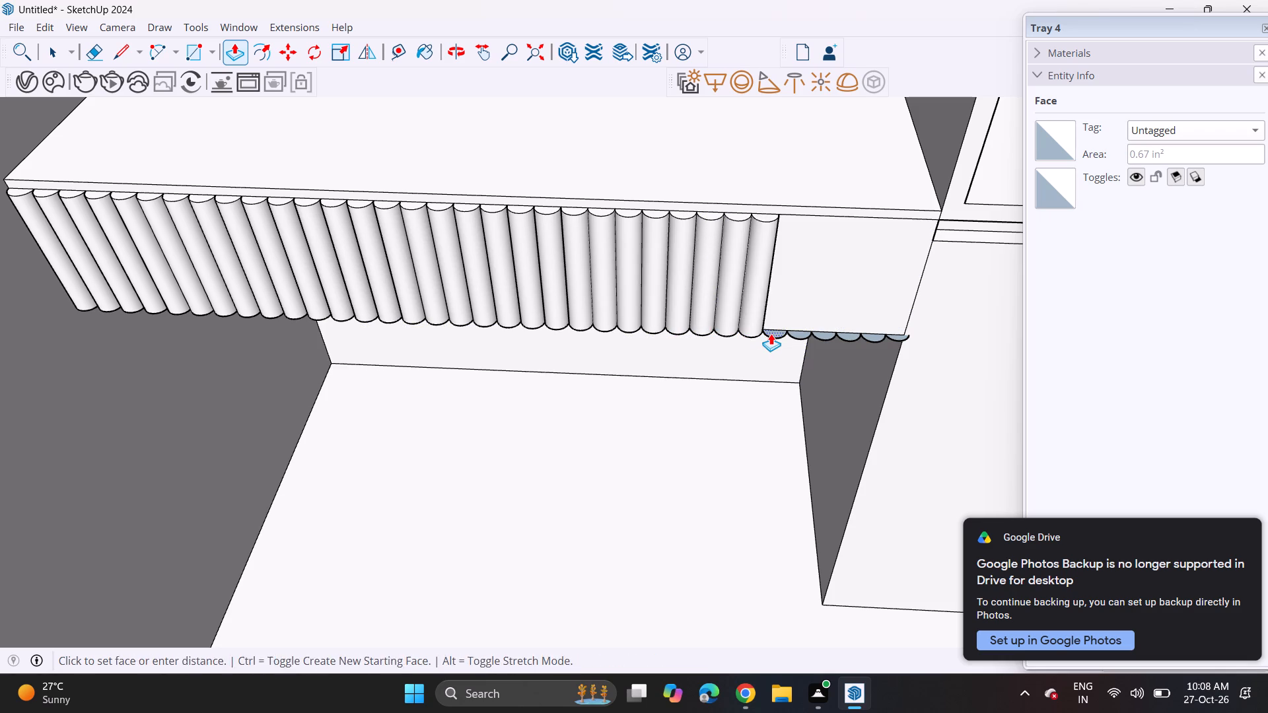
double_click(798, 335)
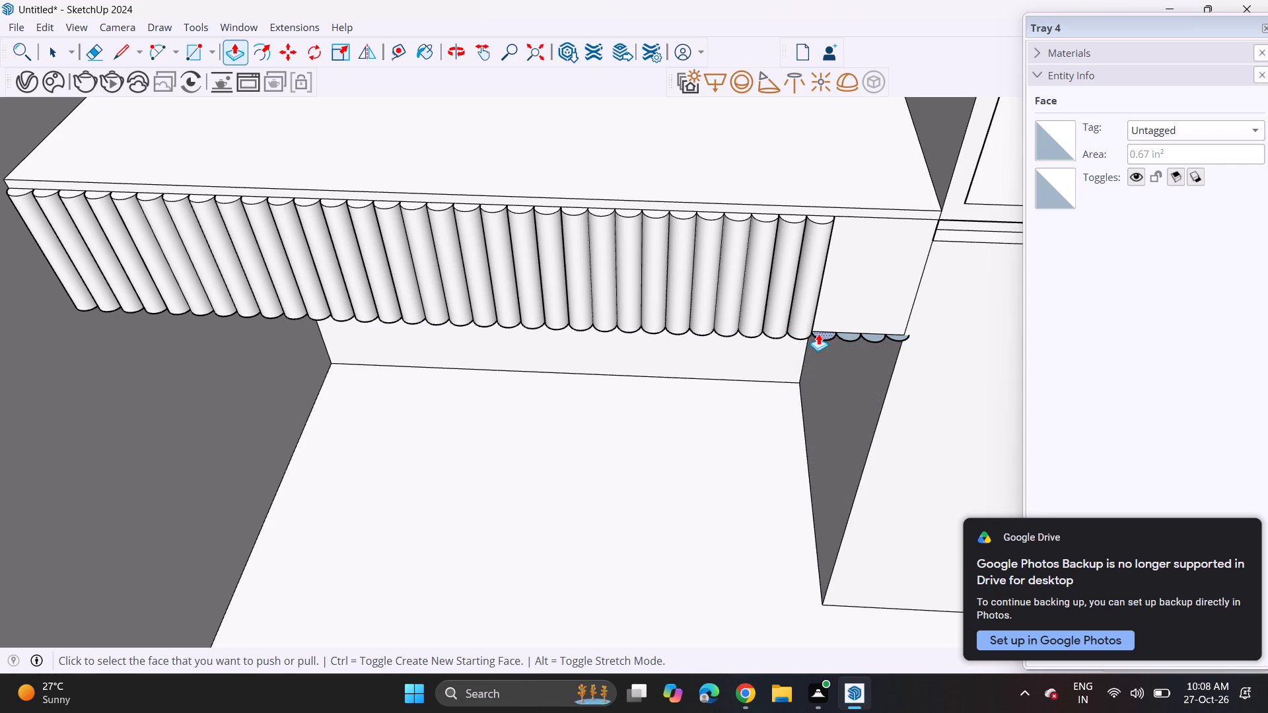
double_click(818, 333)
double_click(850, 338)
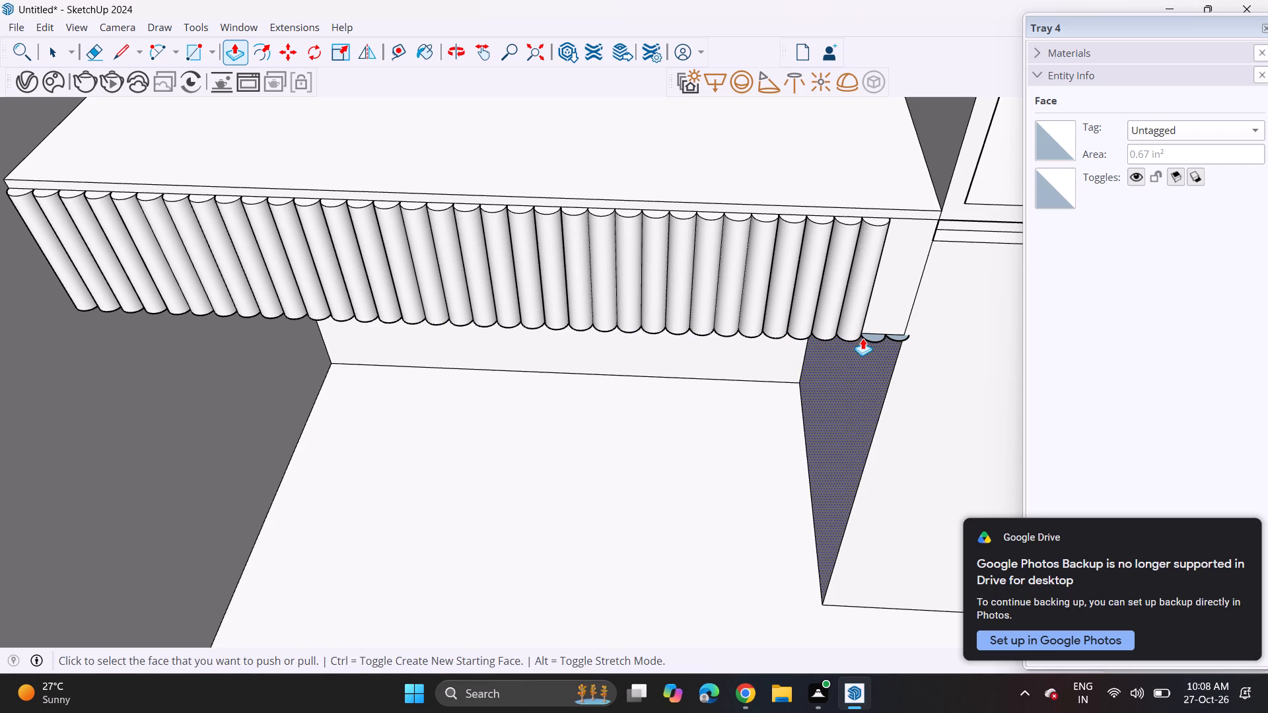
double_click(864, 338)
double_click(900, 339)
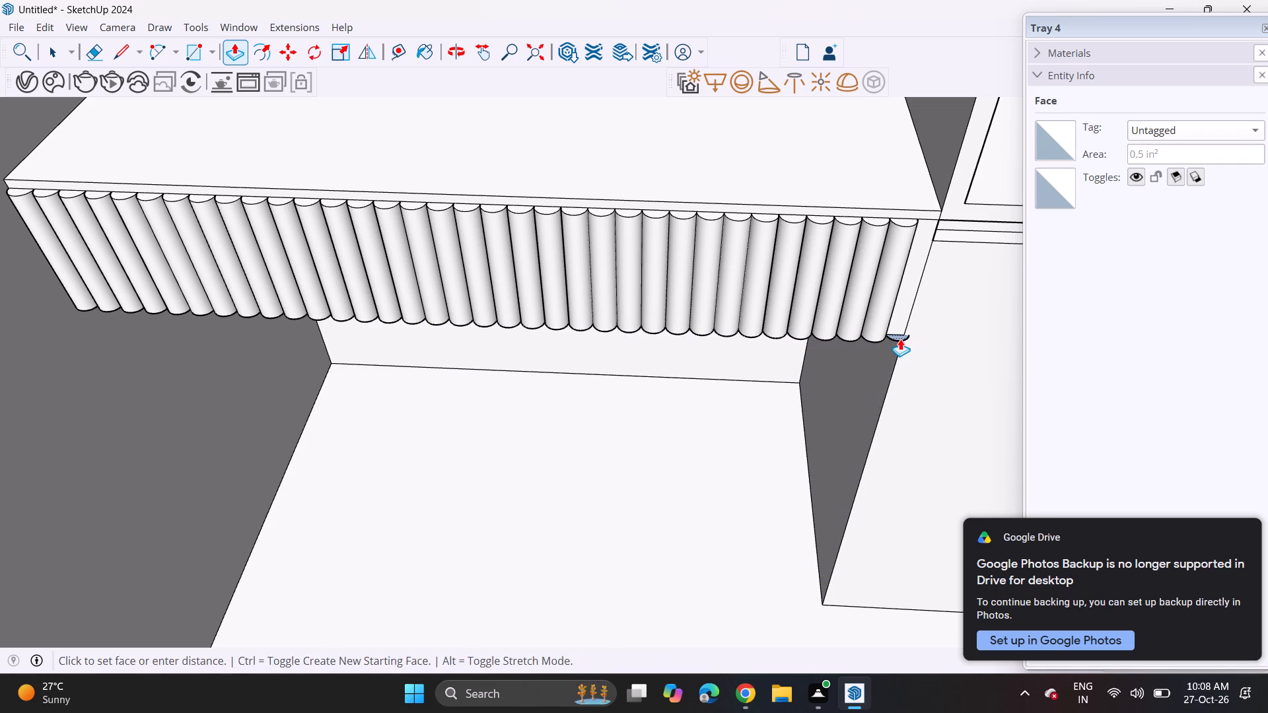
Extrude the first five half-circles on the other counter to the same flute height, starting beside the shelf cabinet.
scroll(821, 360, "down", 5)
middle_click_drag(890, 347, 437, 322, "shift")
scroll(722, 338, "up", 1, "shift")
middle_click_drag(735, 359, 612, 329)
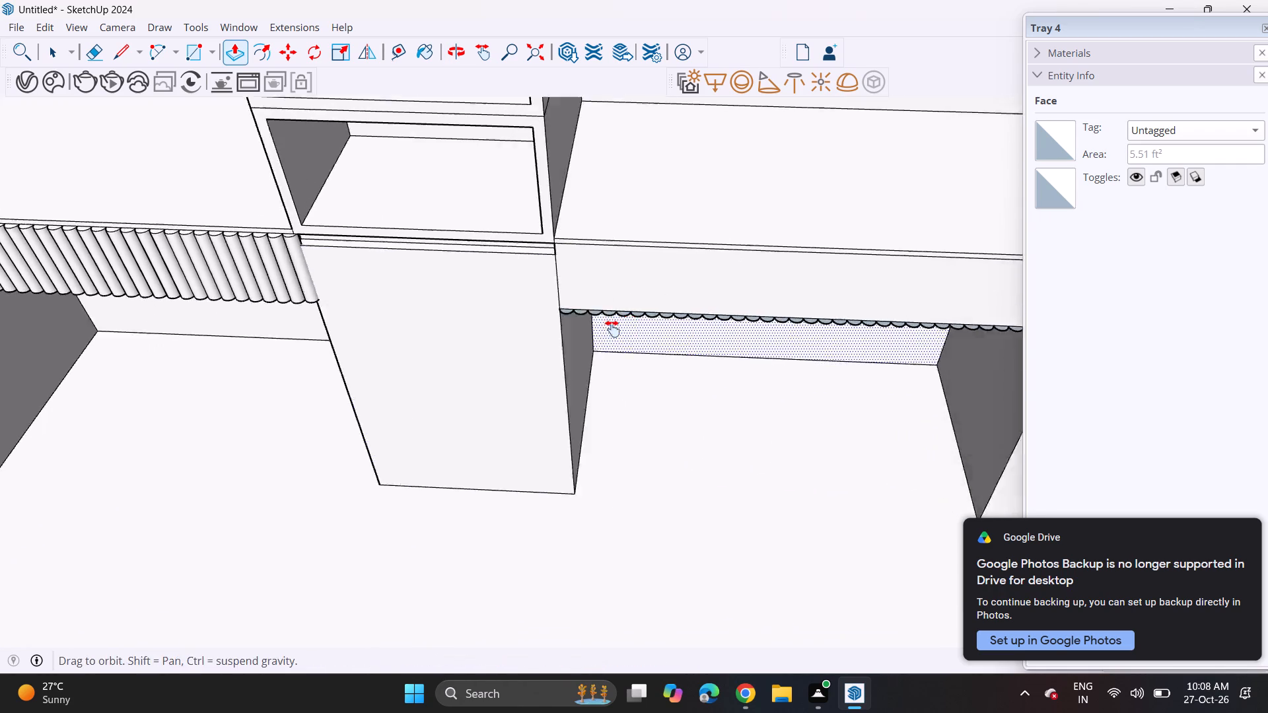
middle_click_drag(612, 329, 543, 314)
scroll(458, 277, "up", 4)
double_click(365, 273)
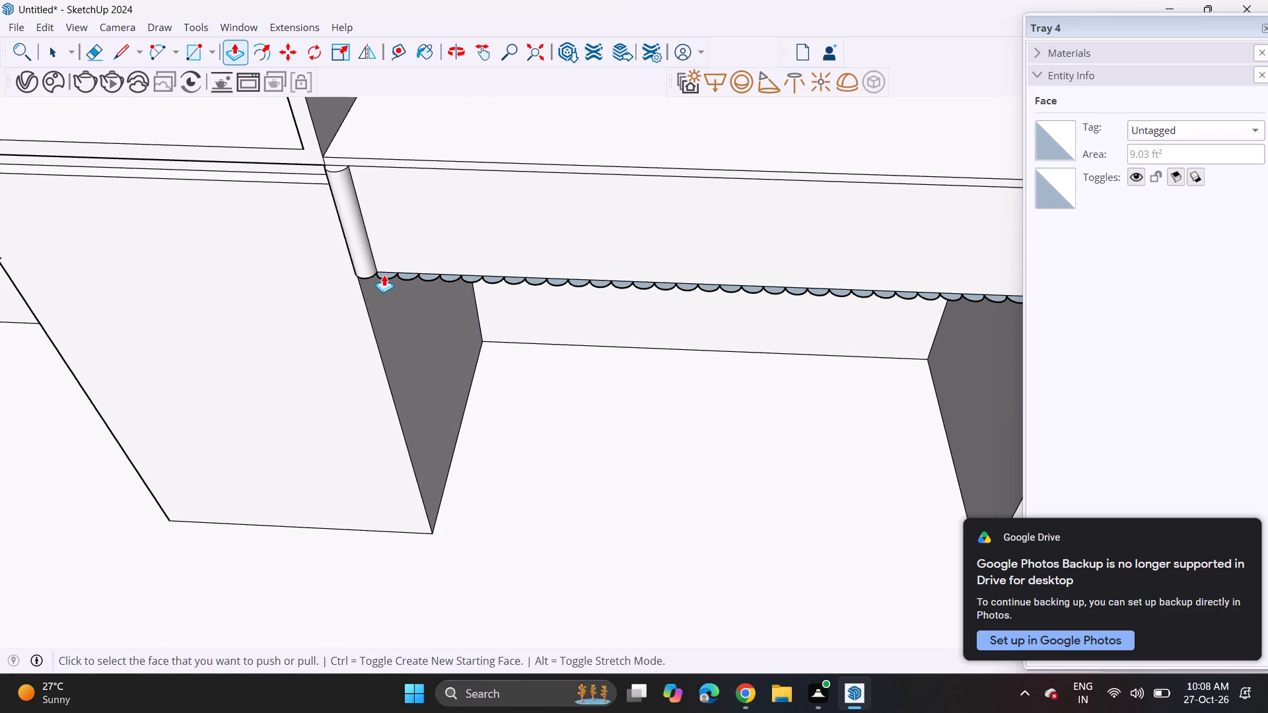
double_click(384, 275)
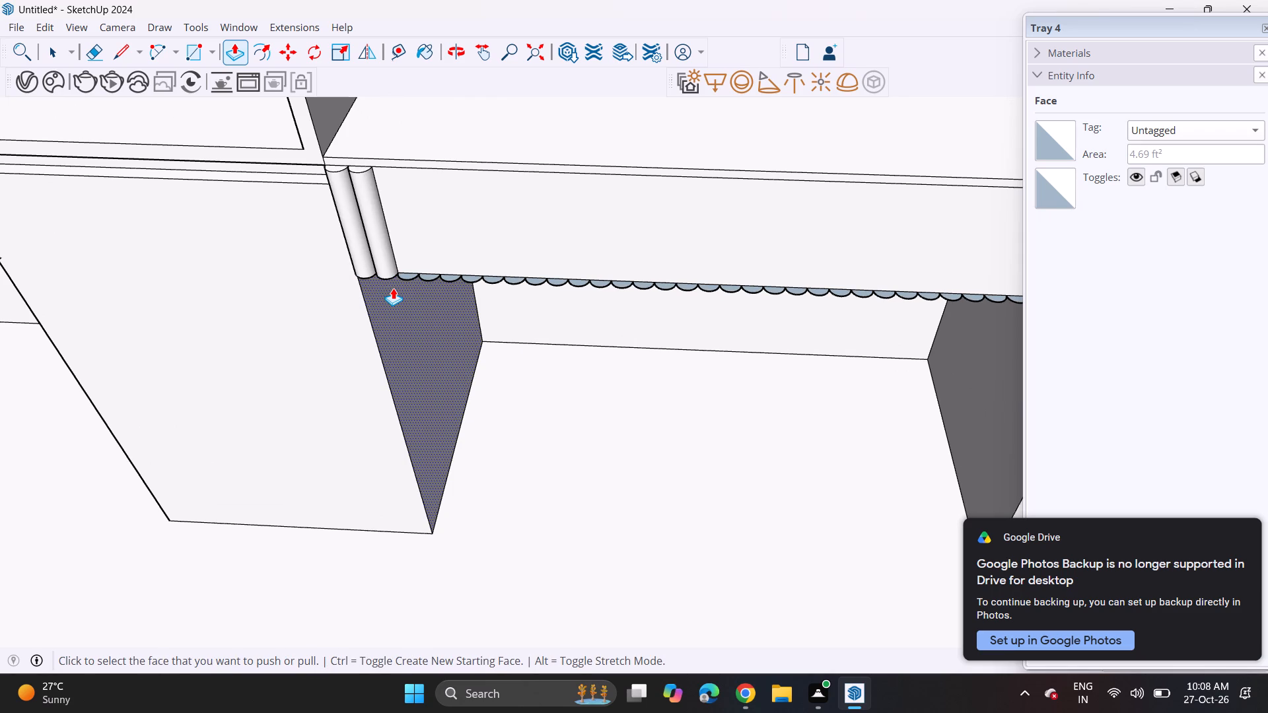
double_click(408, 274)
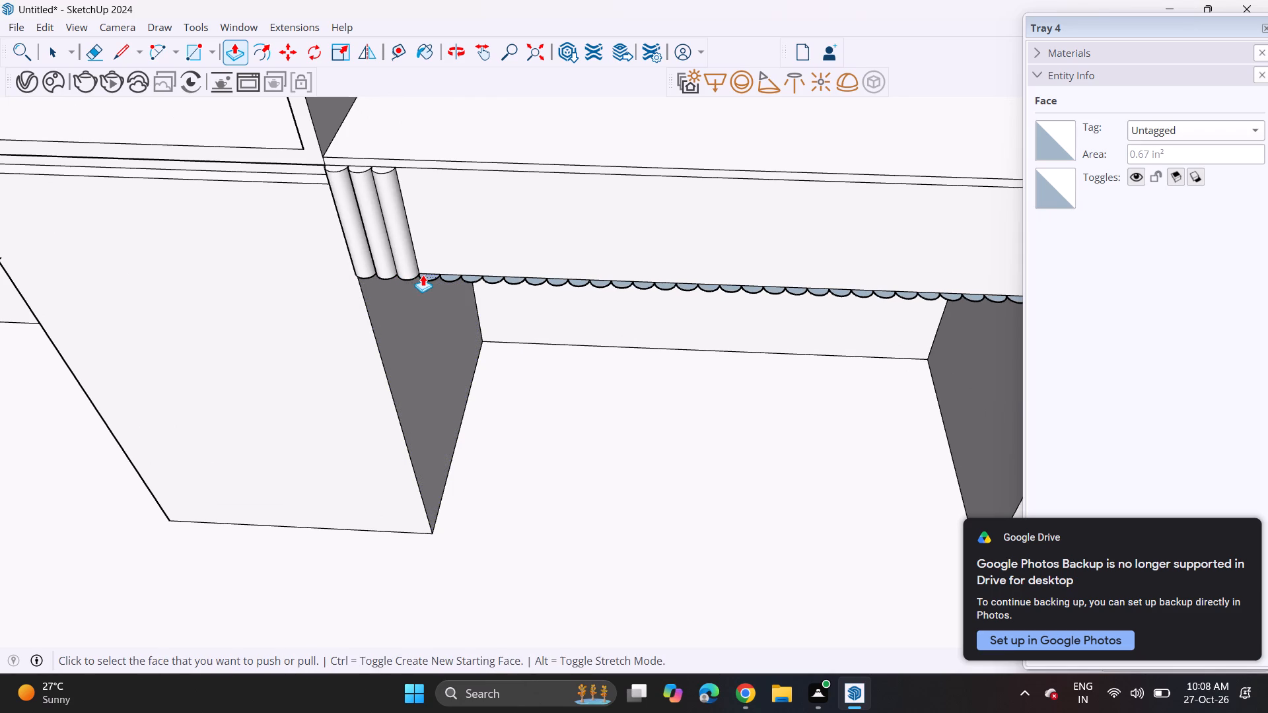
double_click(423, 275)
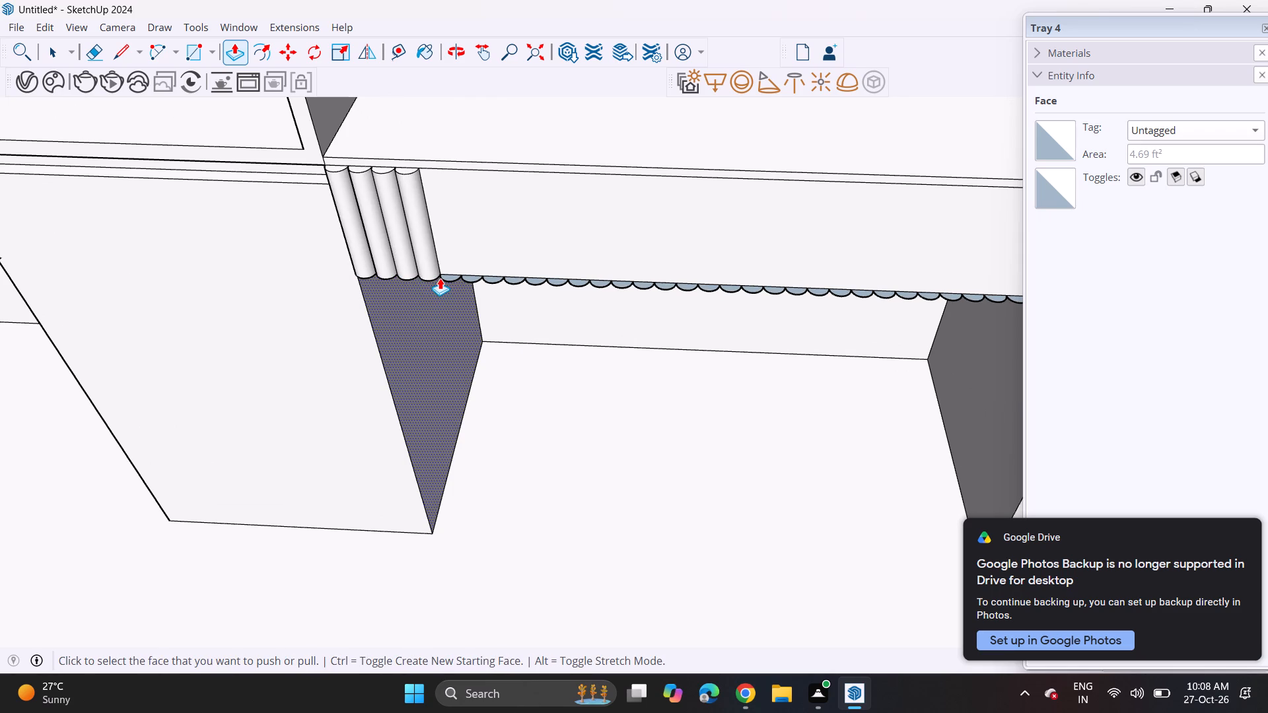
double_click(442, 276)
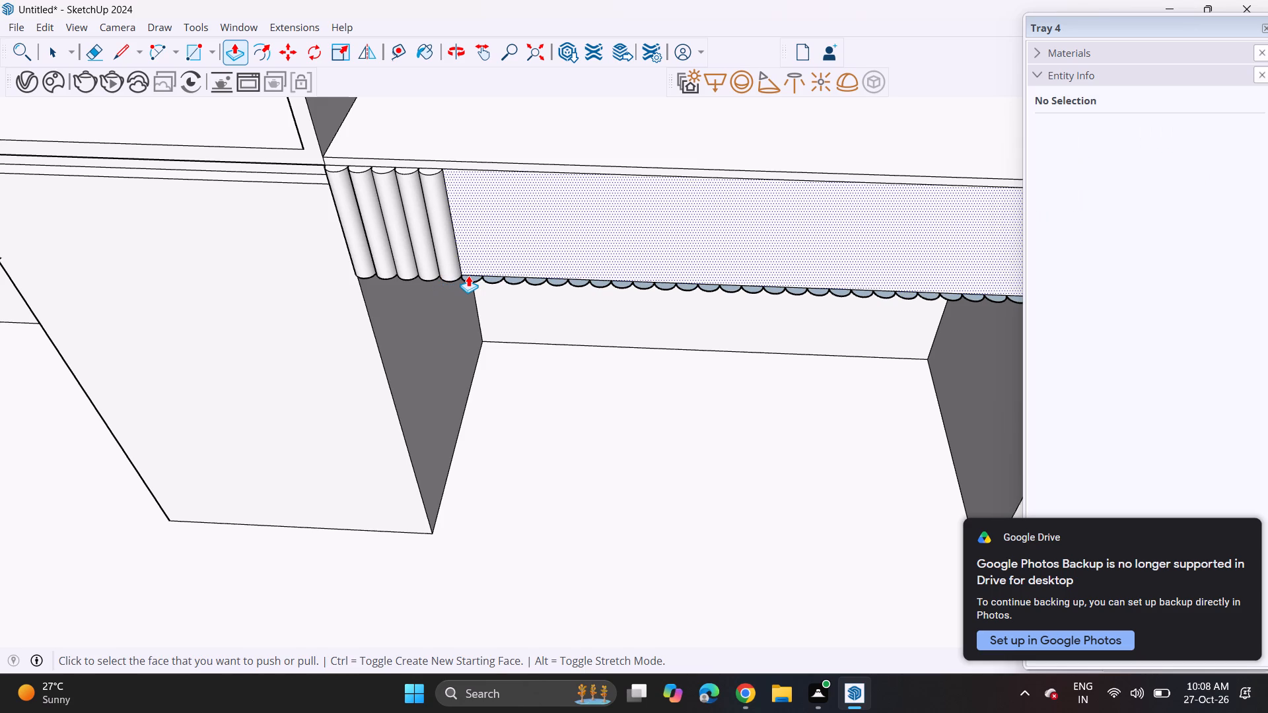
Push/Pull the next five half-circles on the second counter up to the underside of its top.
left_click(468, 275)
key("Escape")
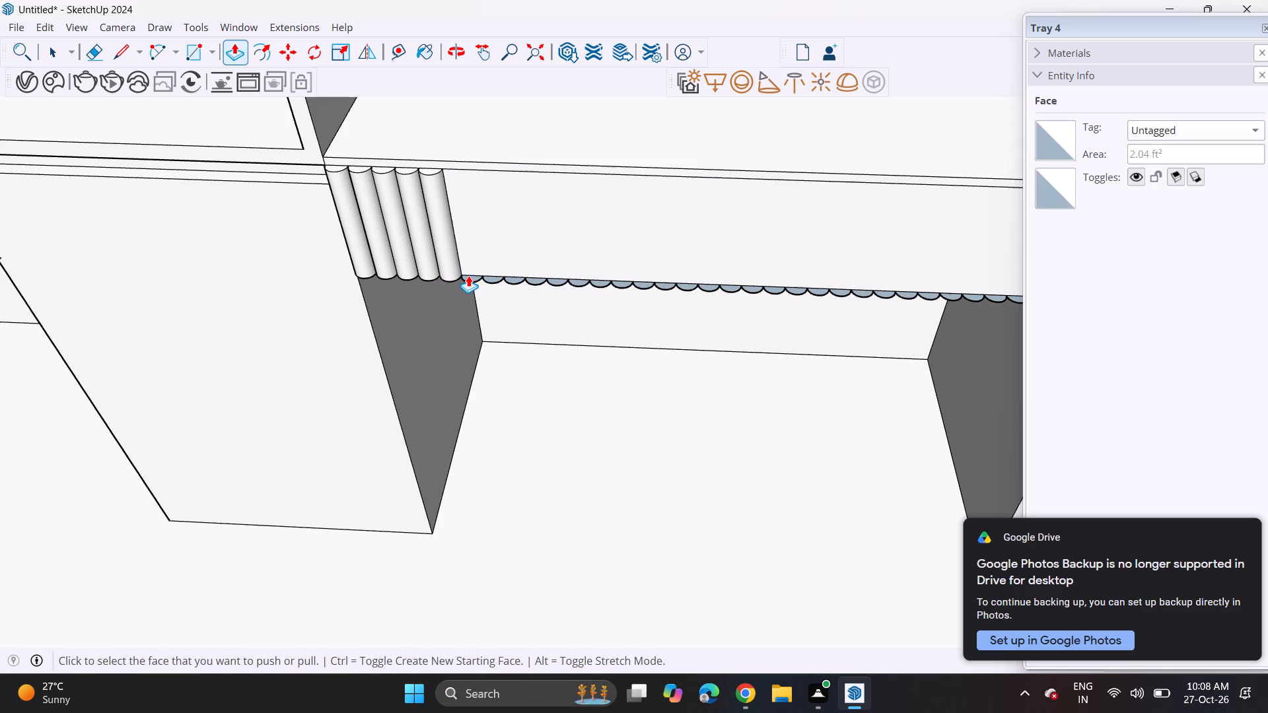
double_click(468, 279)
left_click(442, 172)
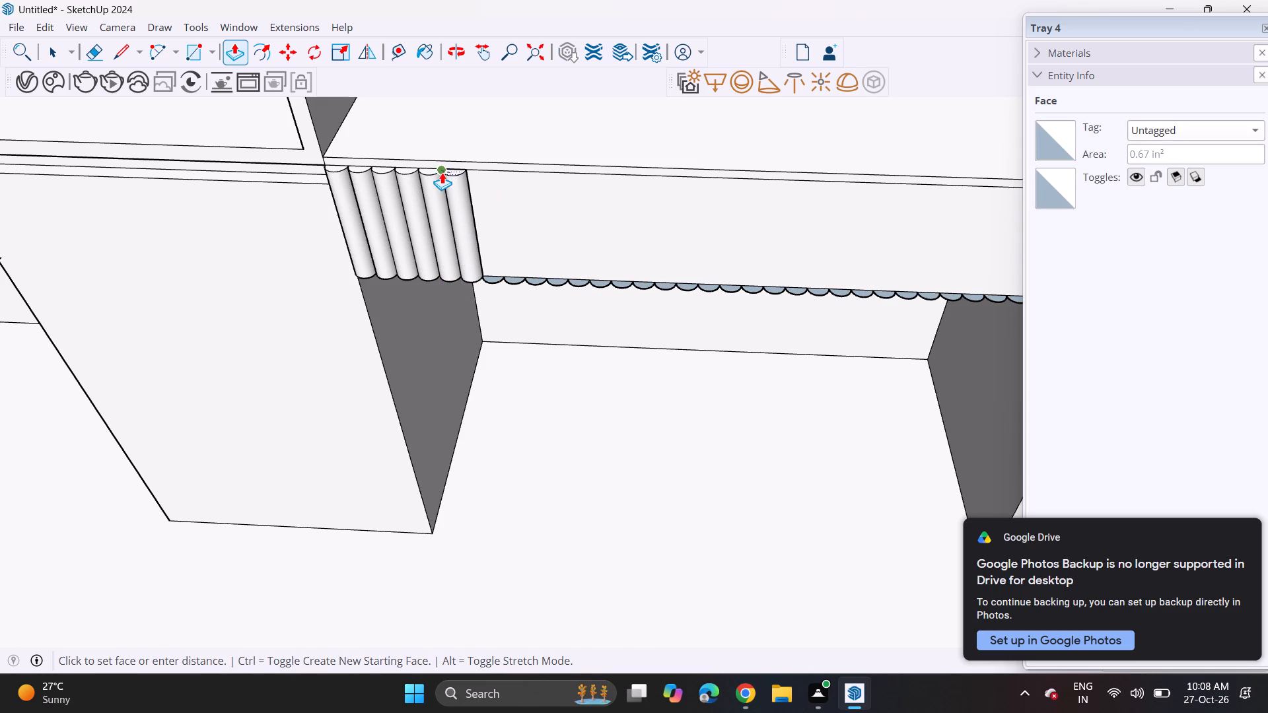
double_click(494, 280)
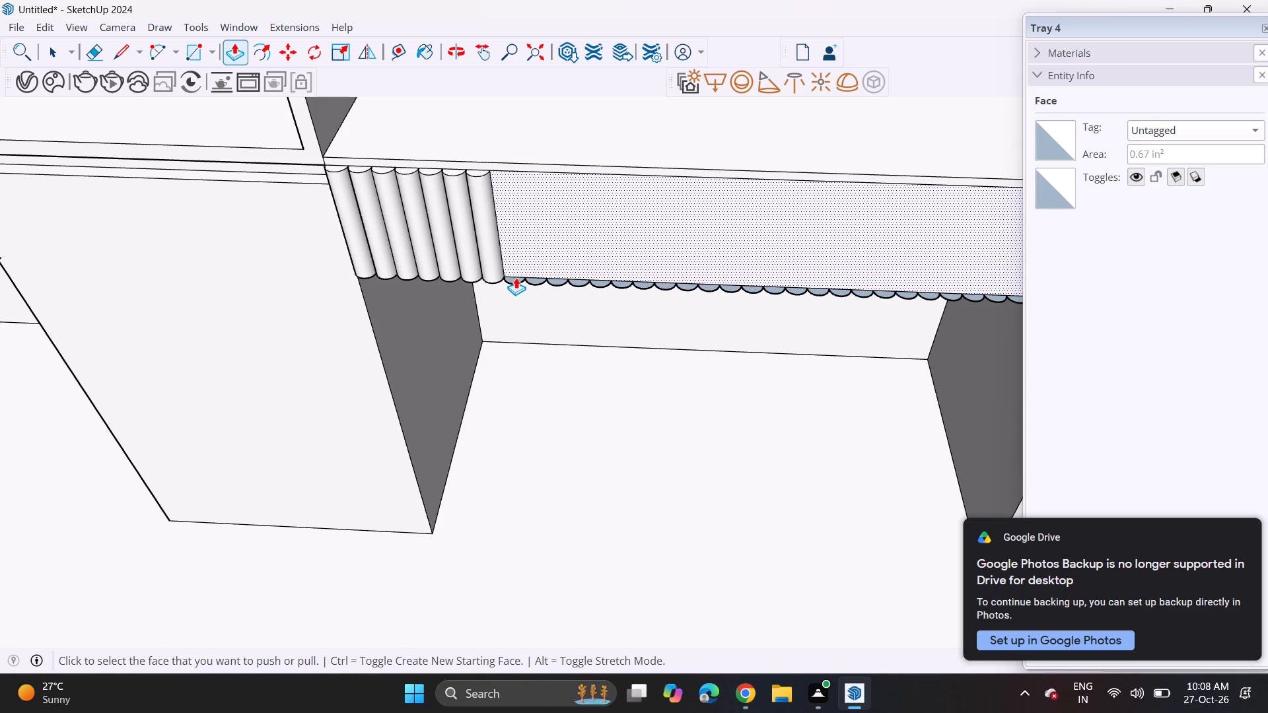
left_click(516, 277)
key("Escape")
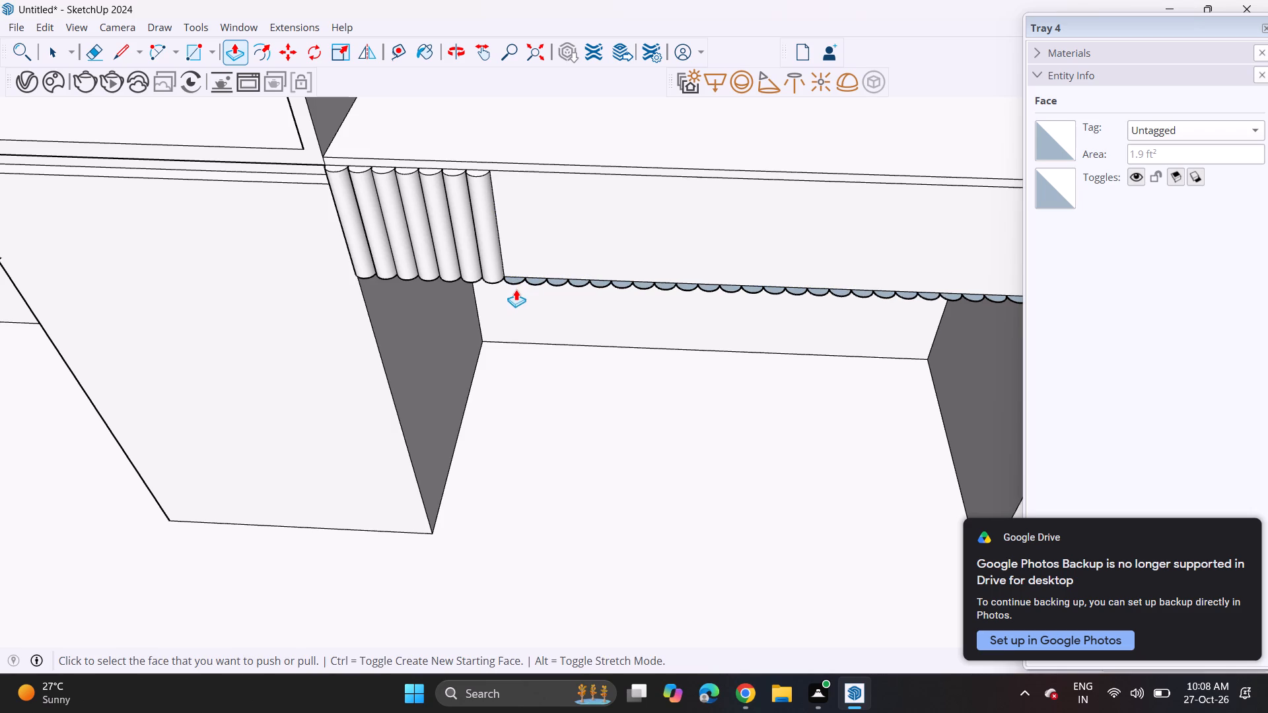
double_click(513, 283)
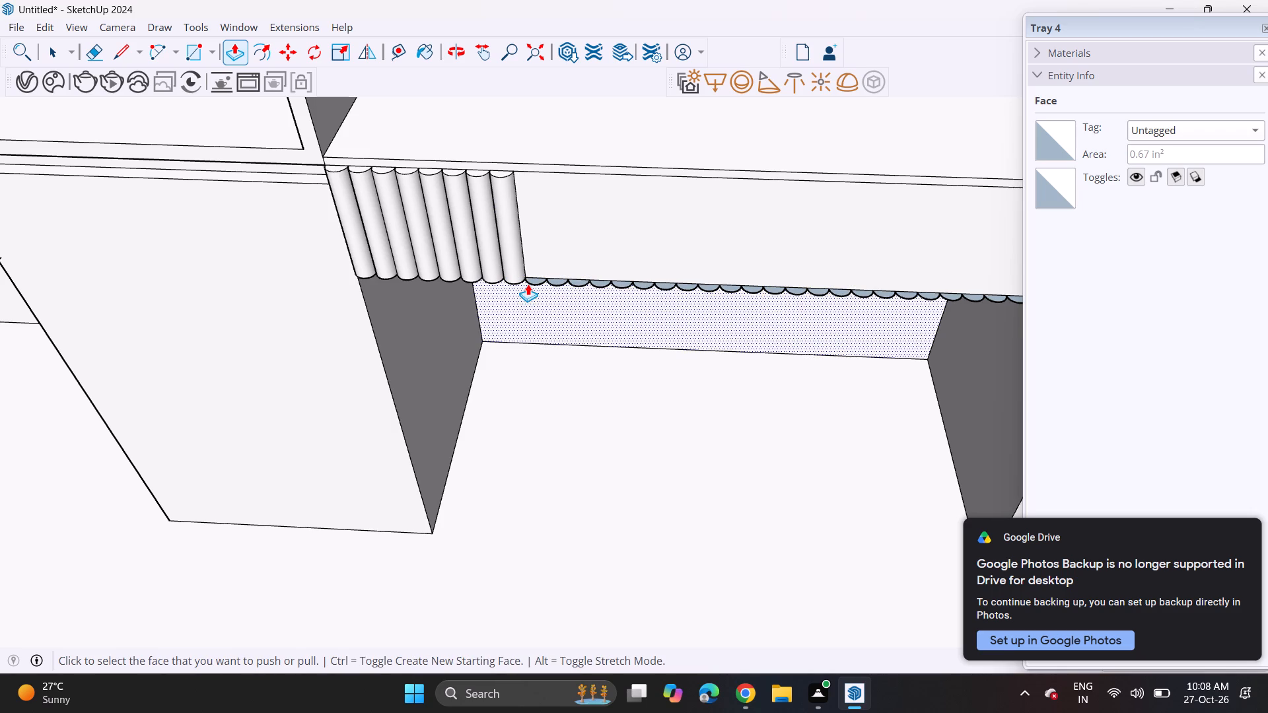
double_click(529, 281)
double_click(551, 279)
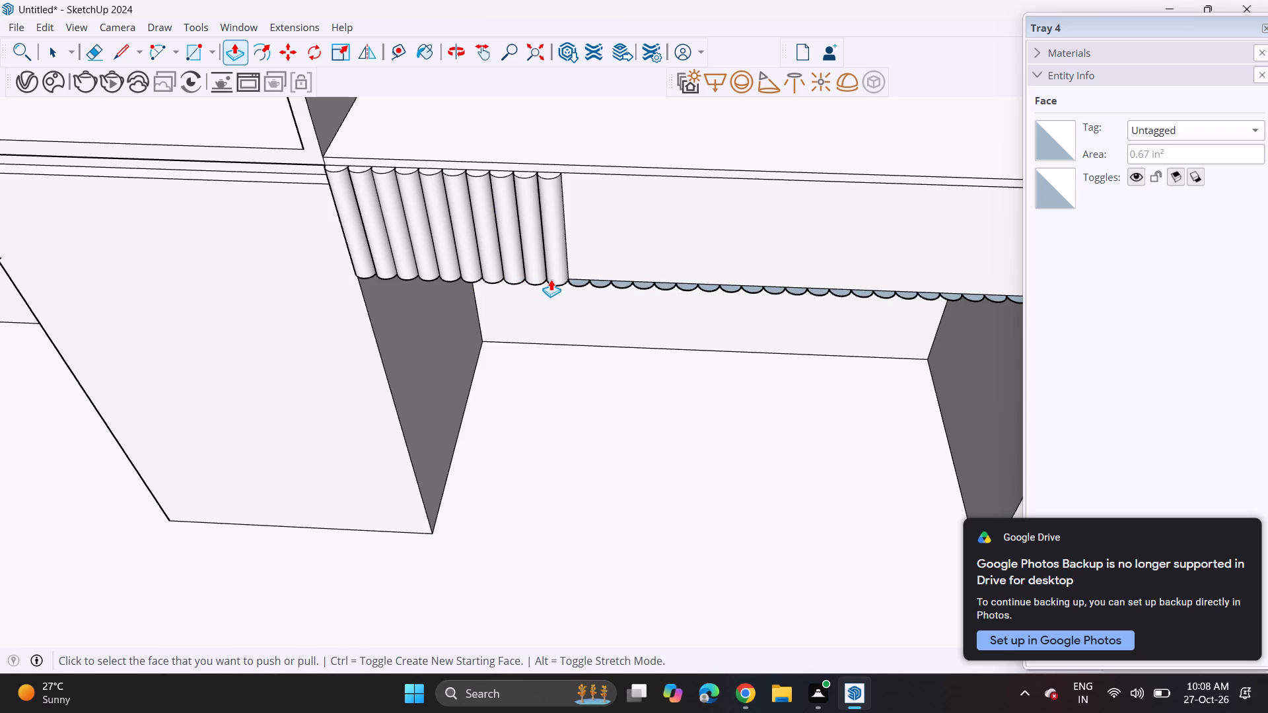
Repeat the same Push/Pull height on nine more half-circles, working away from the shelf cabinet.
double_click(578, 284)
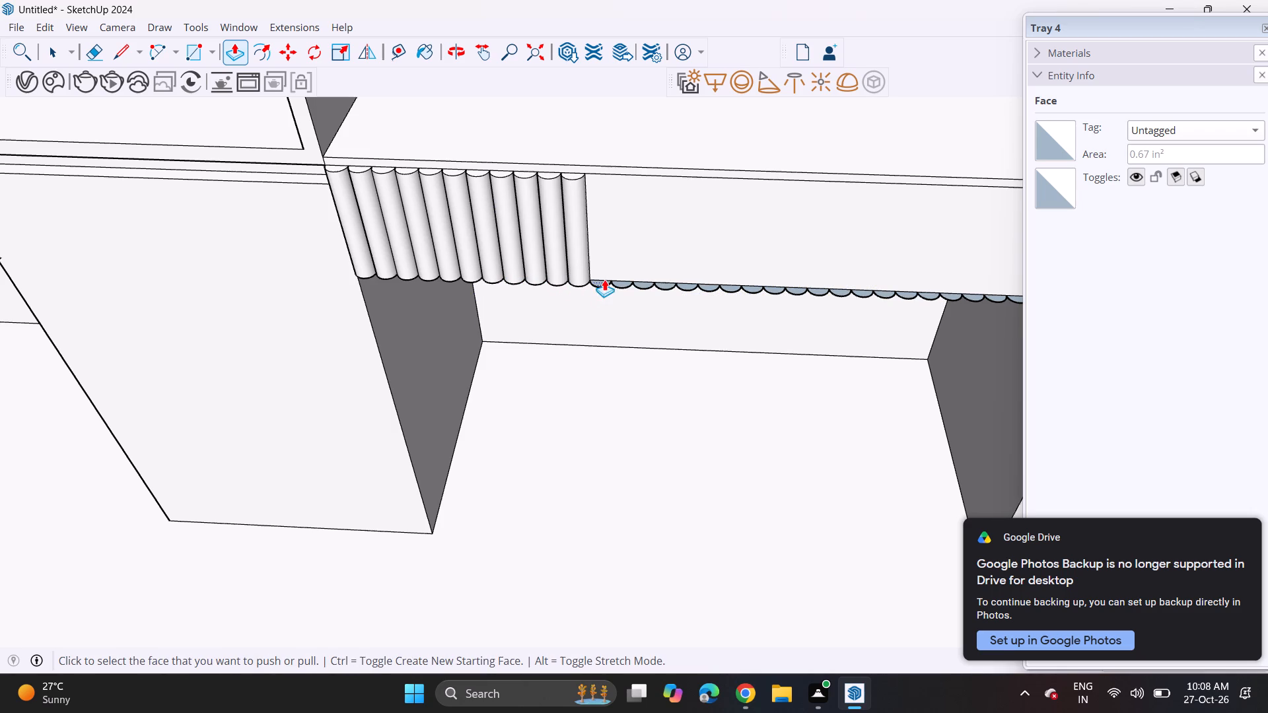
double_click(598, 287)
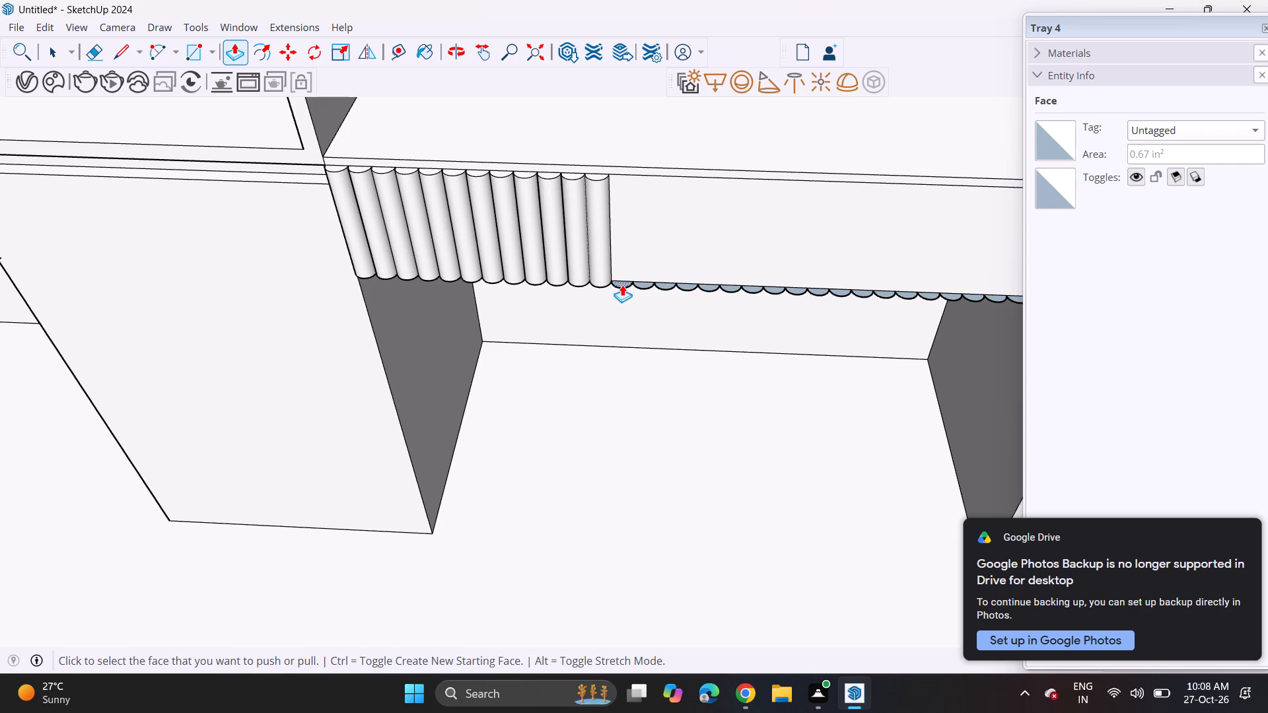
double_click(621, 285)
double_click(647, 286)
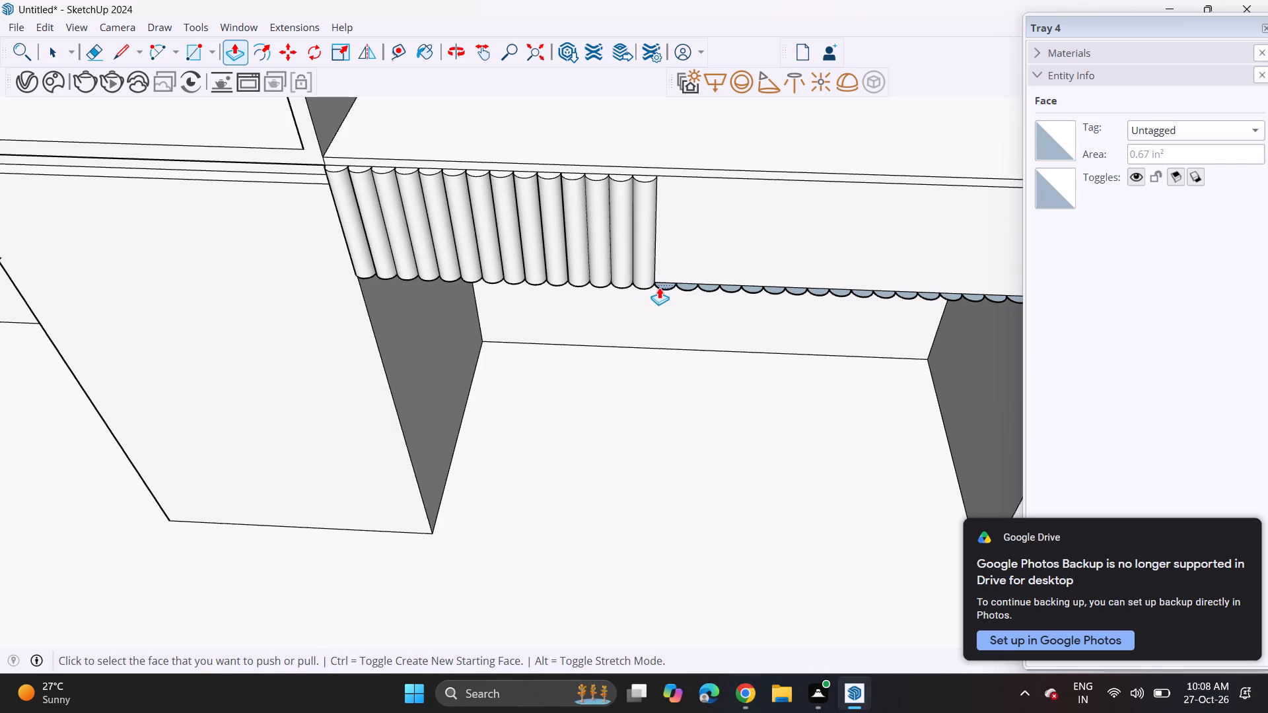
double_click(659, 287)
double_click(691, 286)
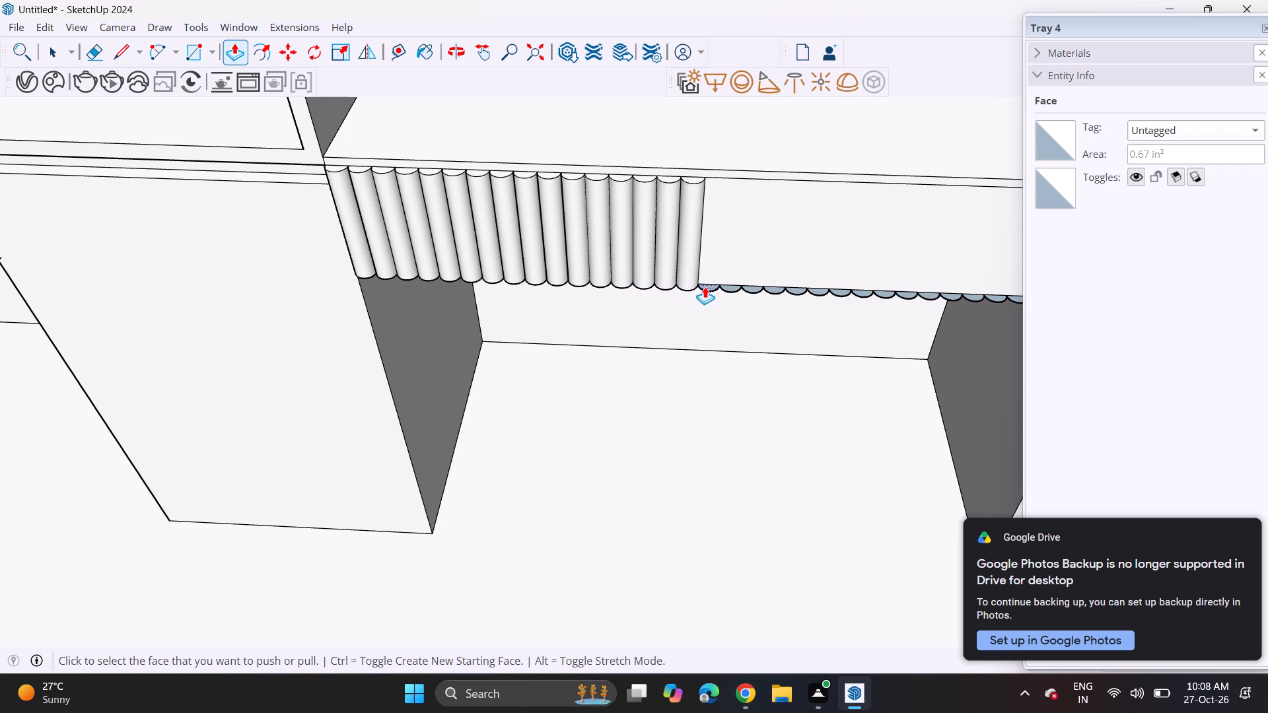
double_click(705, 287)
double_click(728, 289)
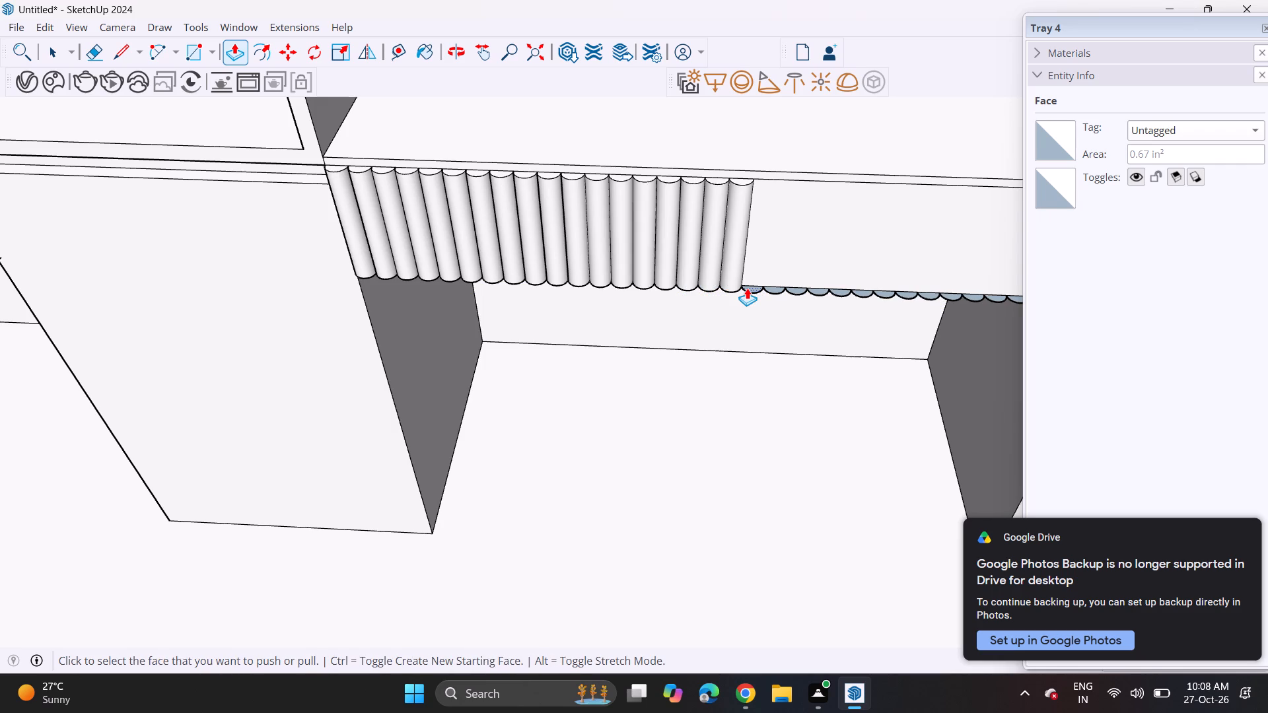
left_click(747, 288)
left_click(747, 288)
left_click(773, 286)
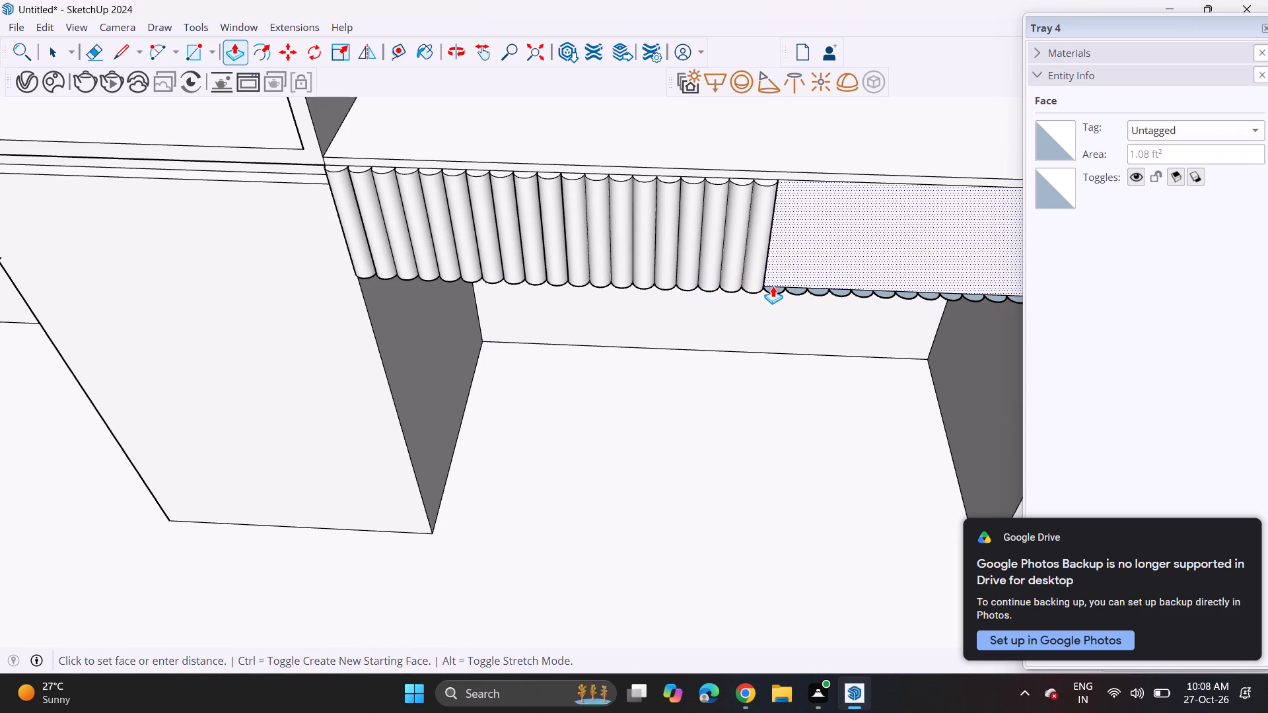
key("Escape")
Extrude seven more half-circles on the second counter to flute height, working toward the tall unit at its far end.
middle_click_drag(802, 298, 543, 296, "shift")
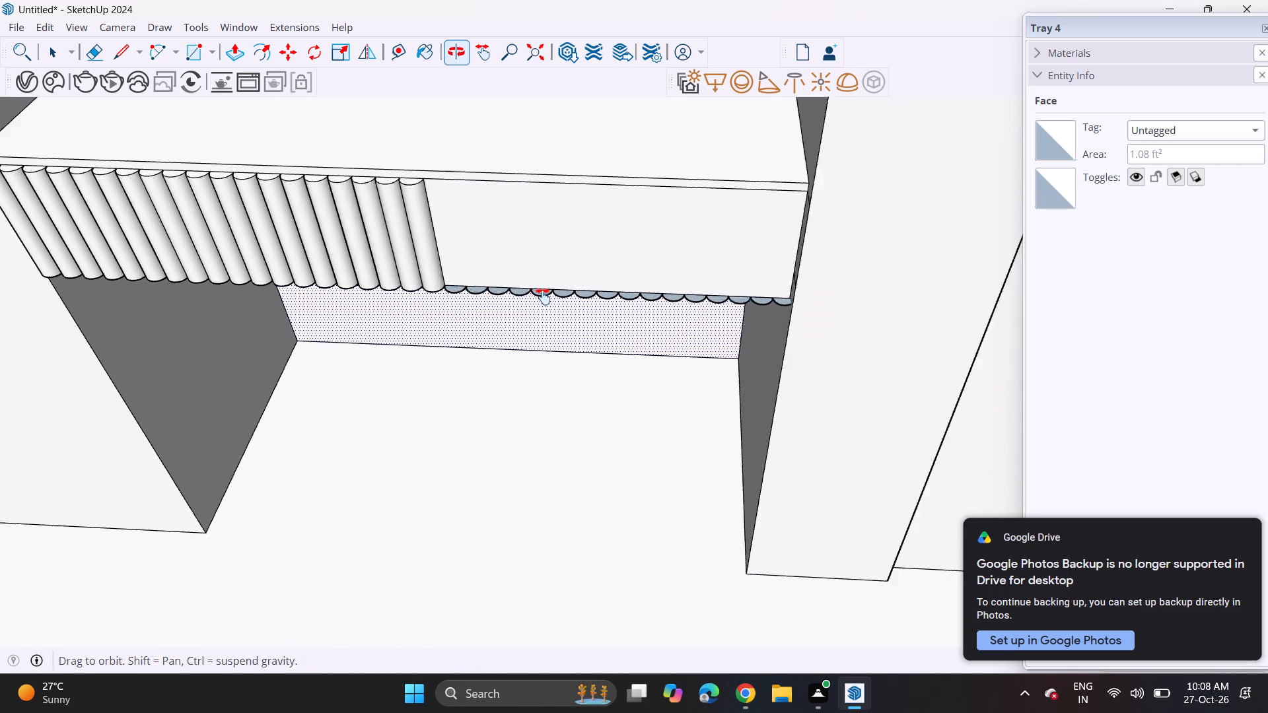
middle_click_drag(543, 296, 526, 298, "shift")
double_click(332, 291)
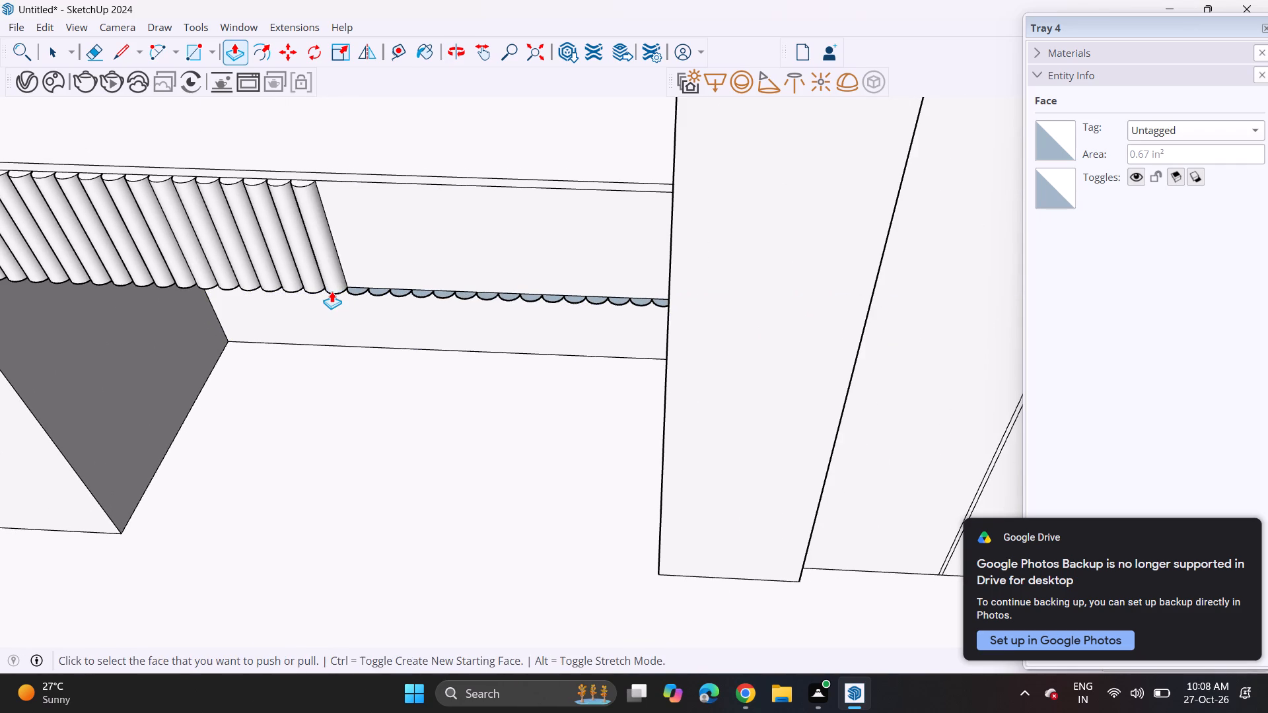
double_click(363, 289)
double_click(376, 295)
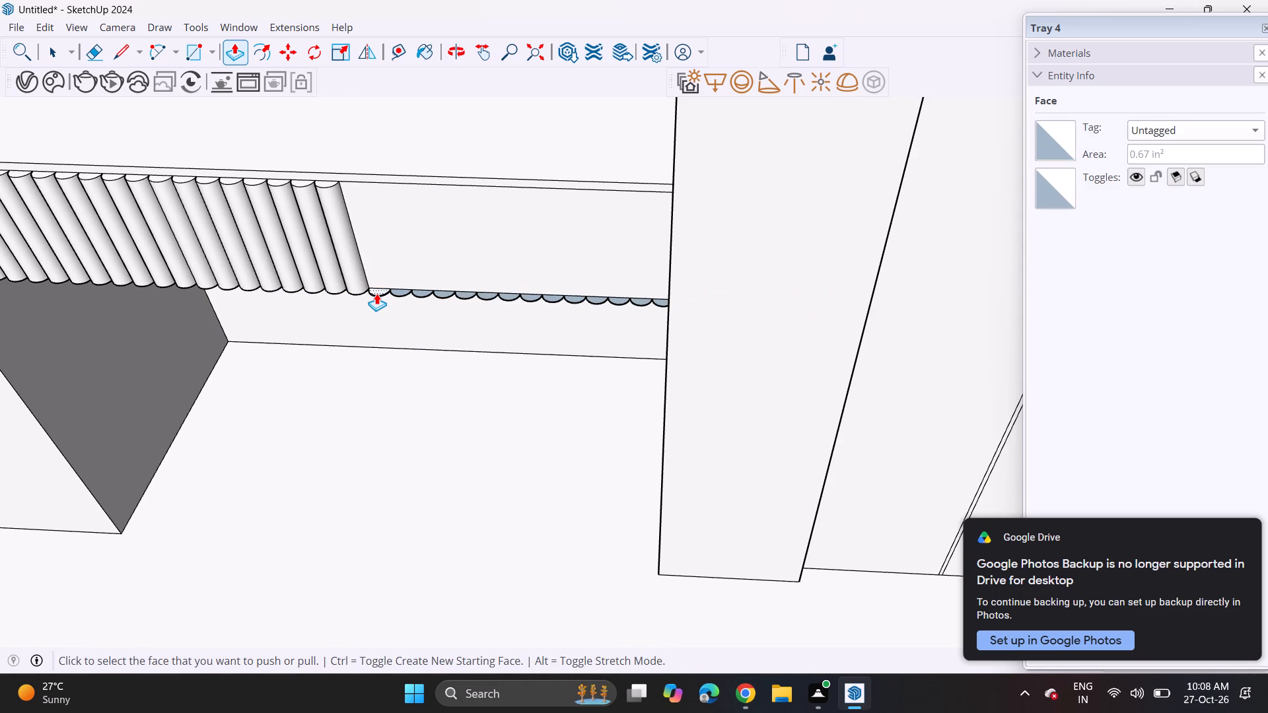
key("ctrl+z")
left_click(377, 293)
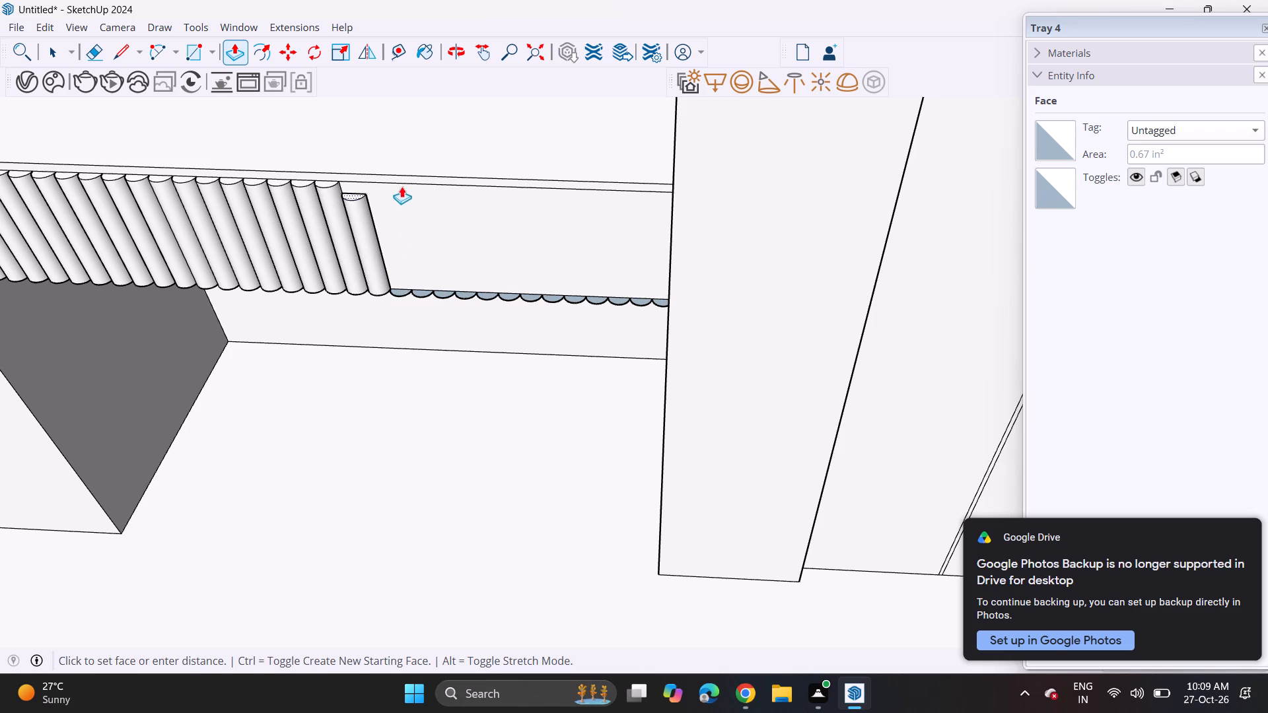
left_click(407, 188)
double_click(407, 294)
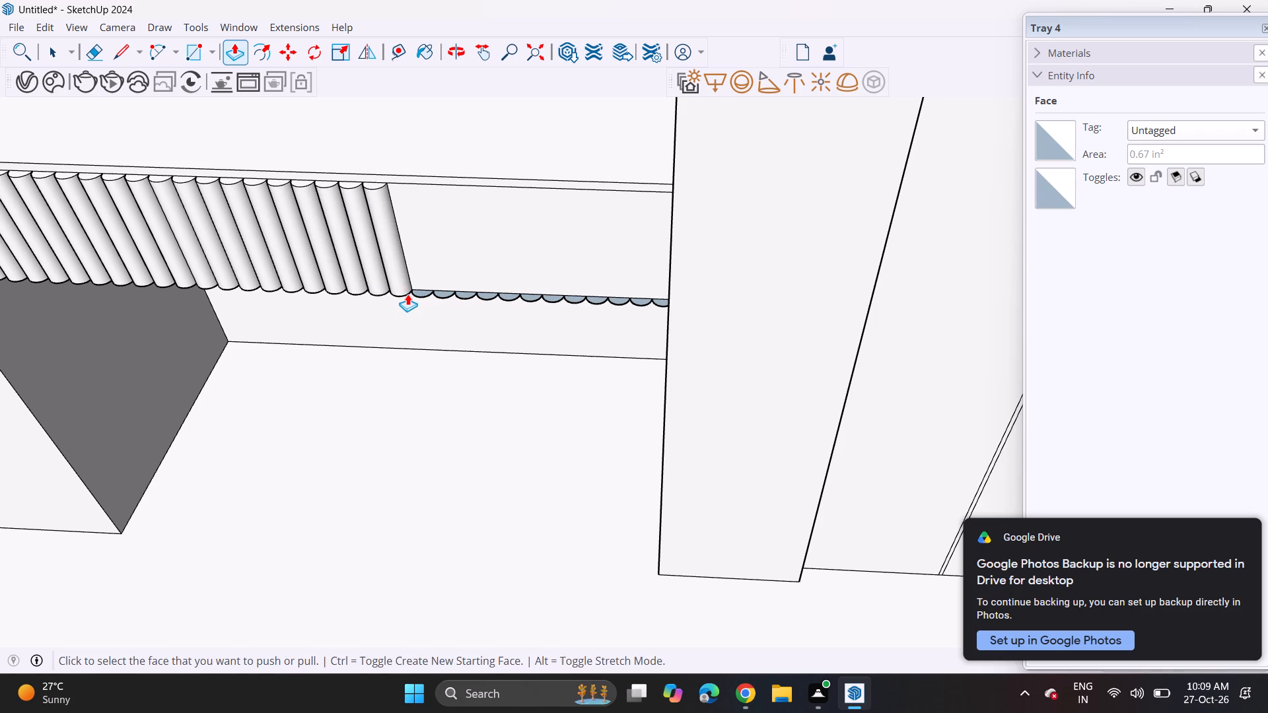
double_click(423, 296)
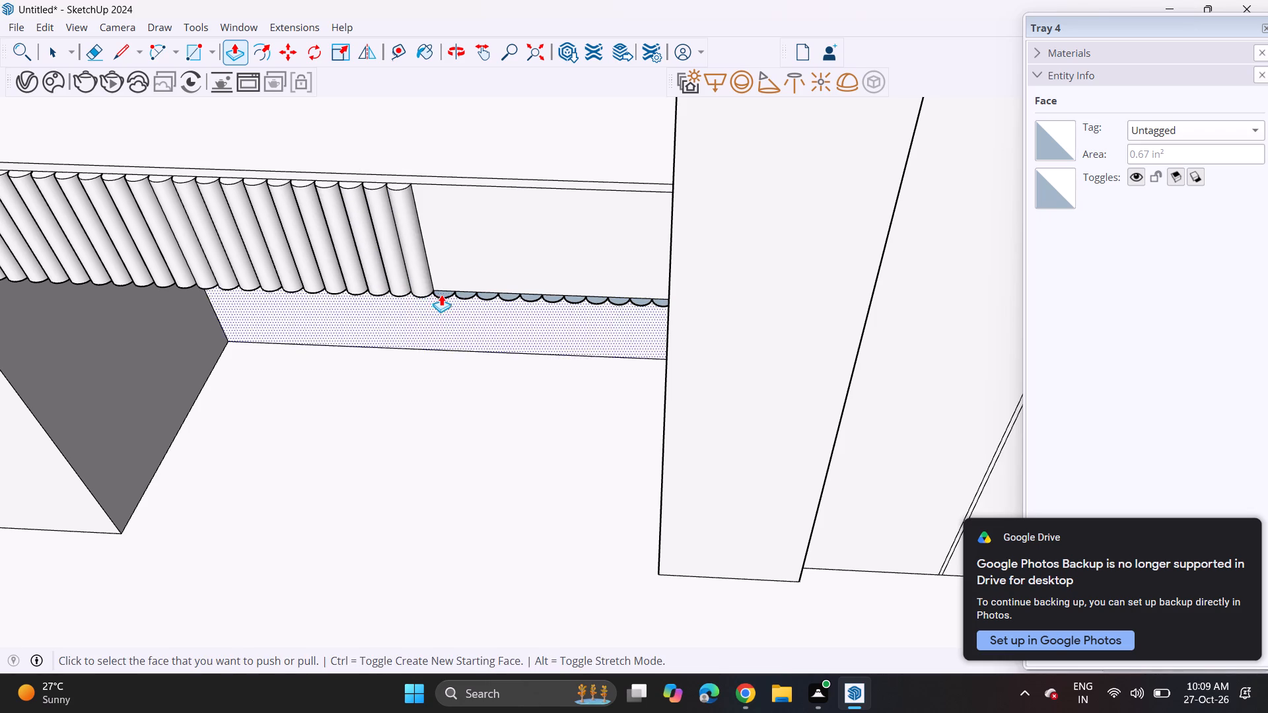
double_click(441, 294)
double_click(466, 298)
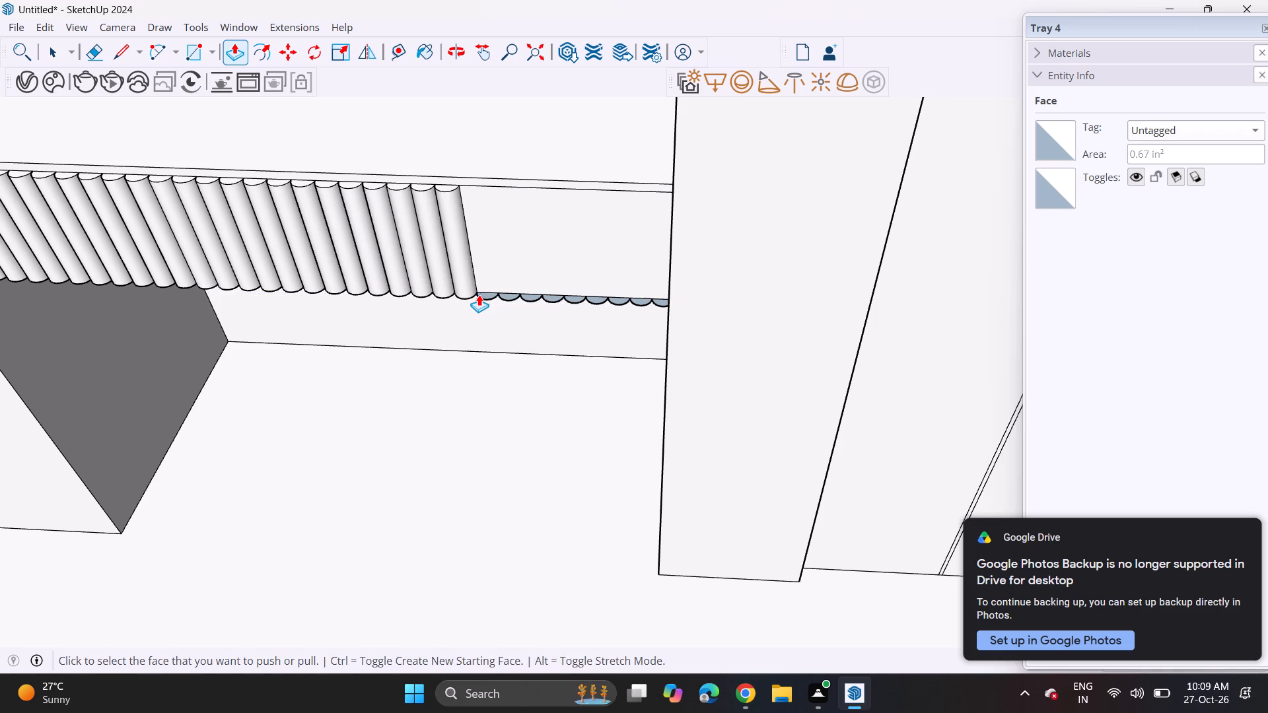
Push/Pull the last nine half-circles on the second counter to flute height, finishing against the tall arched unit.
double_click(479, 294)
double_click(509, 296)
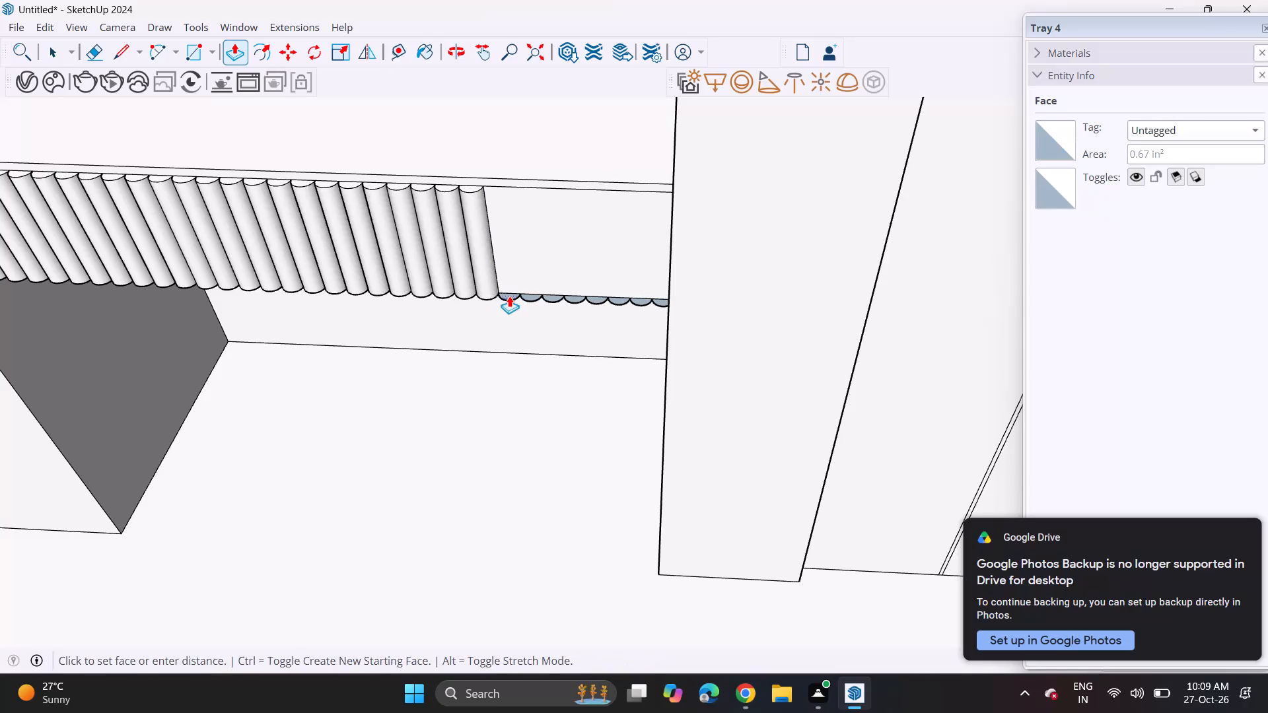
double_click(533, 298)
double_click(544, 298)
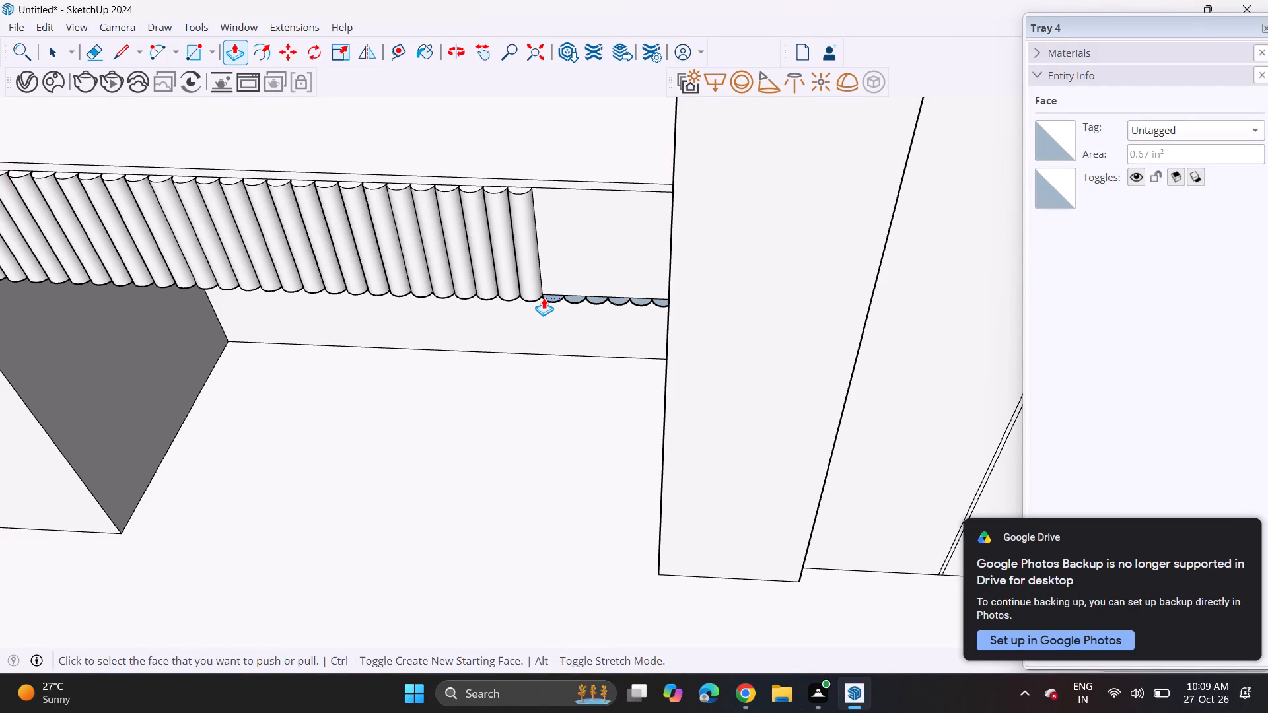
double_click(573, 298)
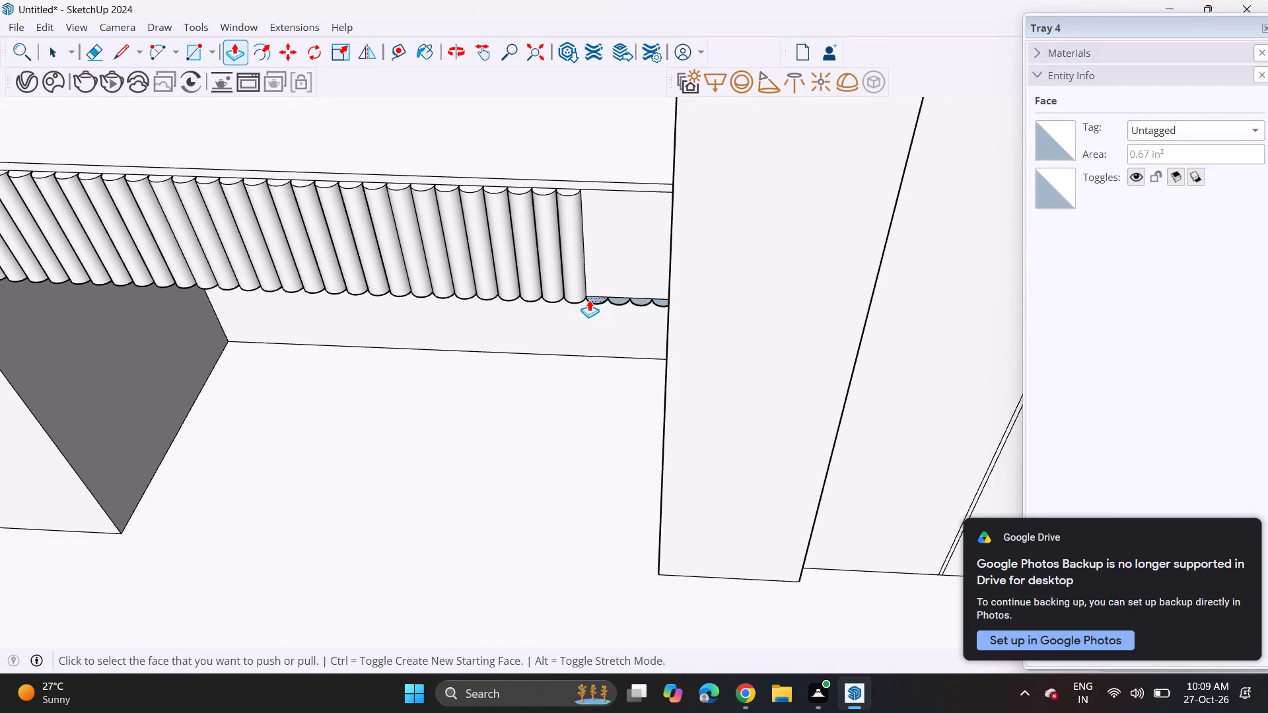
double_click(589, 300)
left_click(616, 302)
left_click(616, 302)
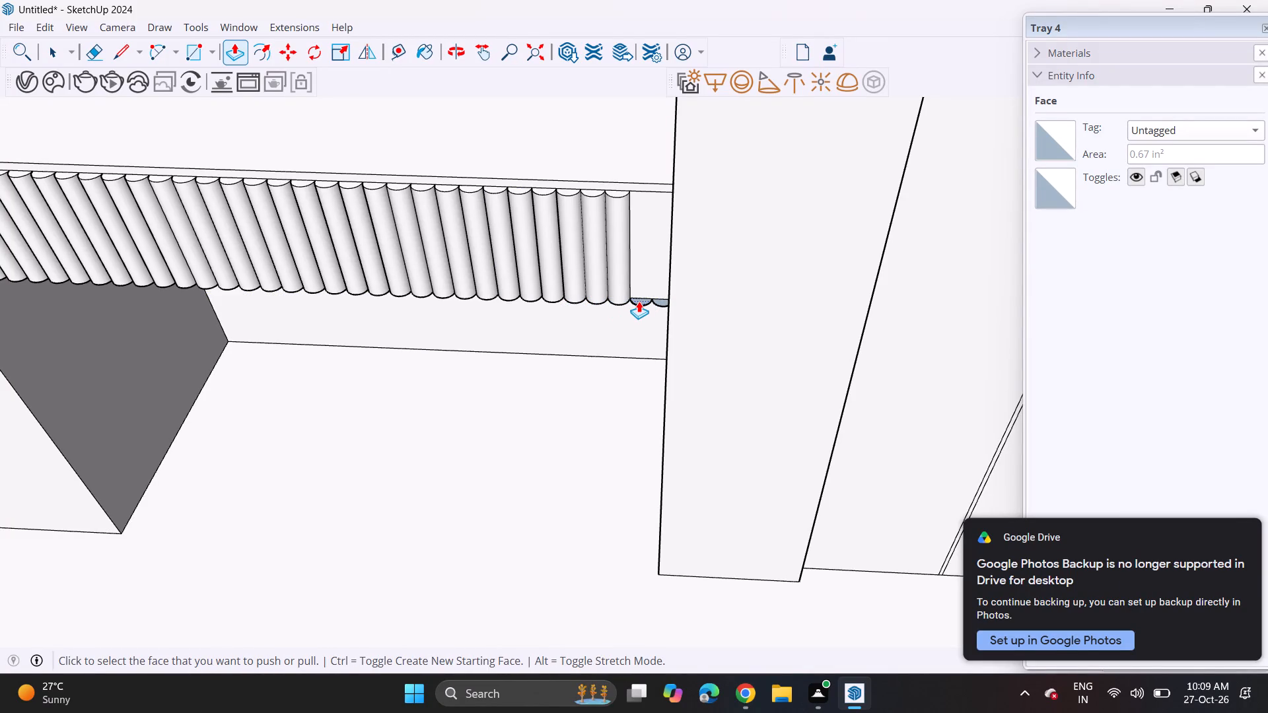
double_click(639, 301)
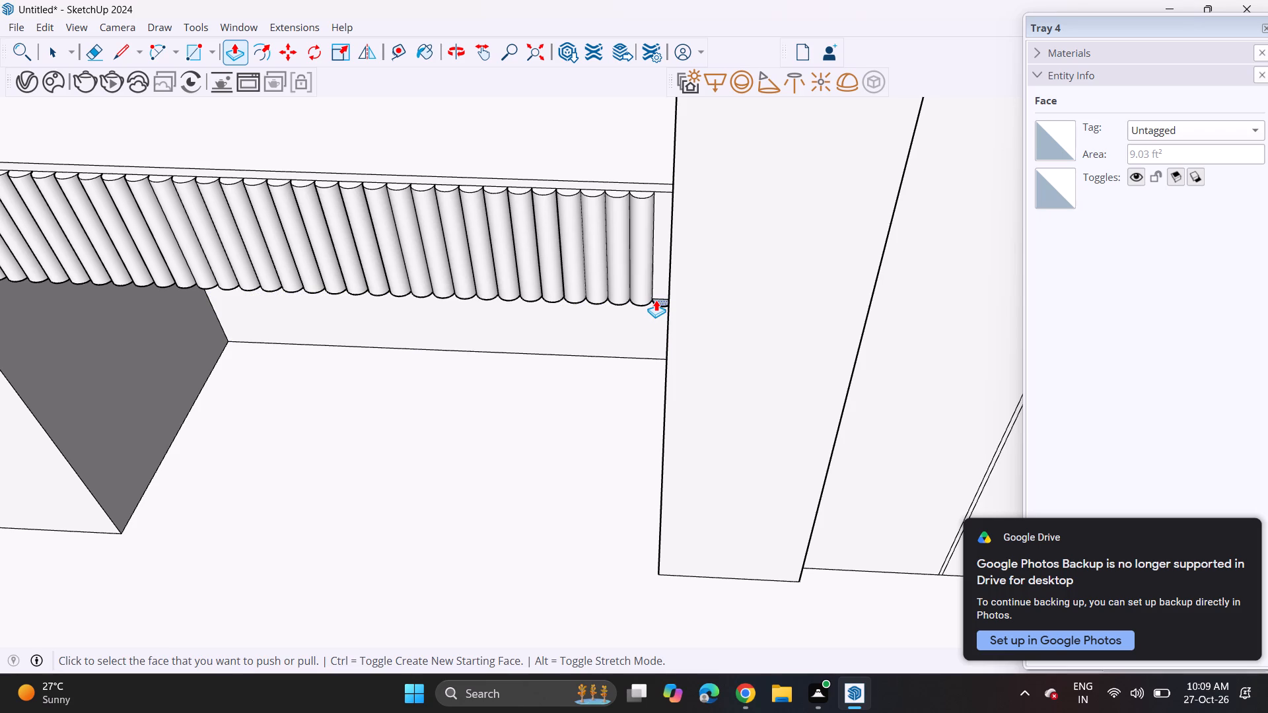
double_click(656, 300)
Examine both fluted counter fronts and the whole cabinet wall from several angles.
middle_click_drag(635, 334, 634, 236)
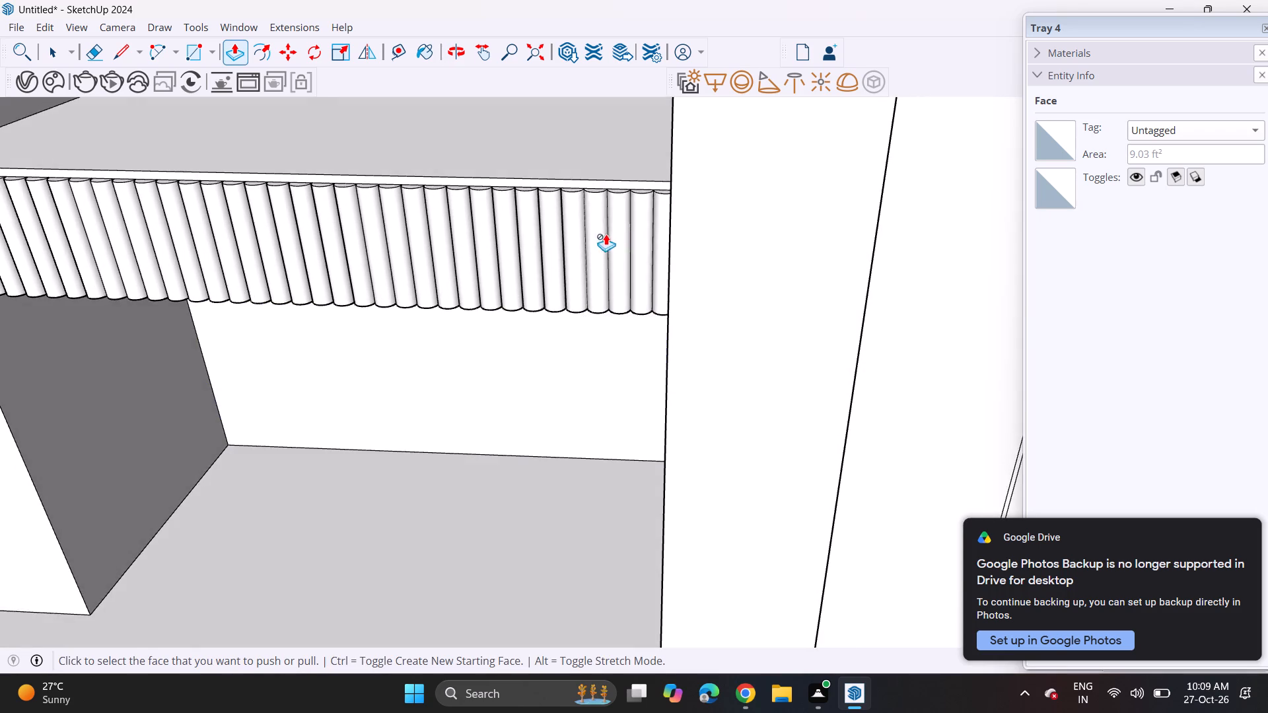
scroll(603, 238, "down", 2)
scroll(600, 251, "up", 2)
scroll(598, 263, "down", 1)
scroll(598, 263, "up", 1)
scroll(598, 274, "down", 2)
scroll(599, 290, "up", 1)
scroll(594, 303, "down", 3)
scroll(591, 322, "up", 1)
scroll(591, 327, "down", 7)
scroll(561, 408, "down", 2)
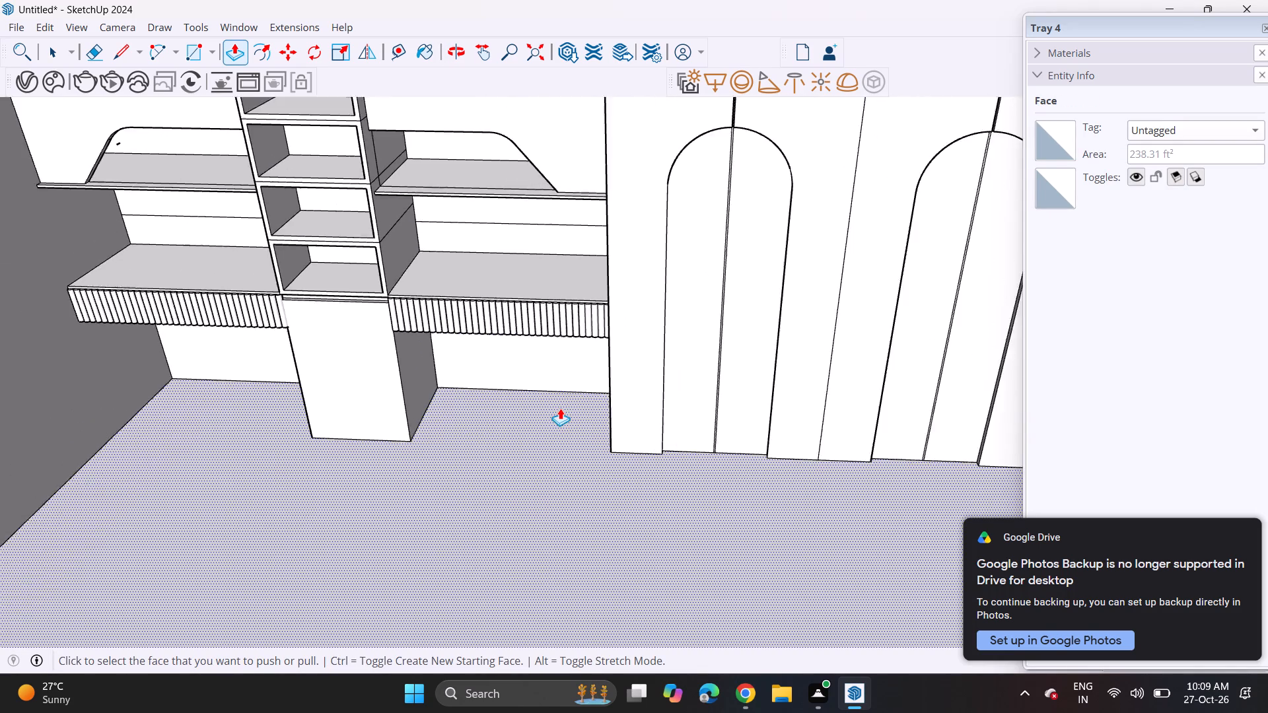
scroll(560, 408, "down", 1)
middle_click_drag(558, 416, 541, 320)
middle_click_drag(573, 388, 498, 381, "shift")
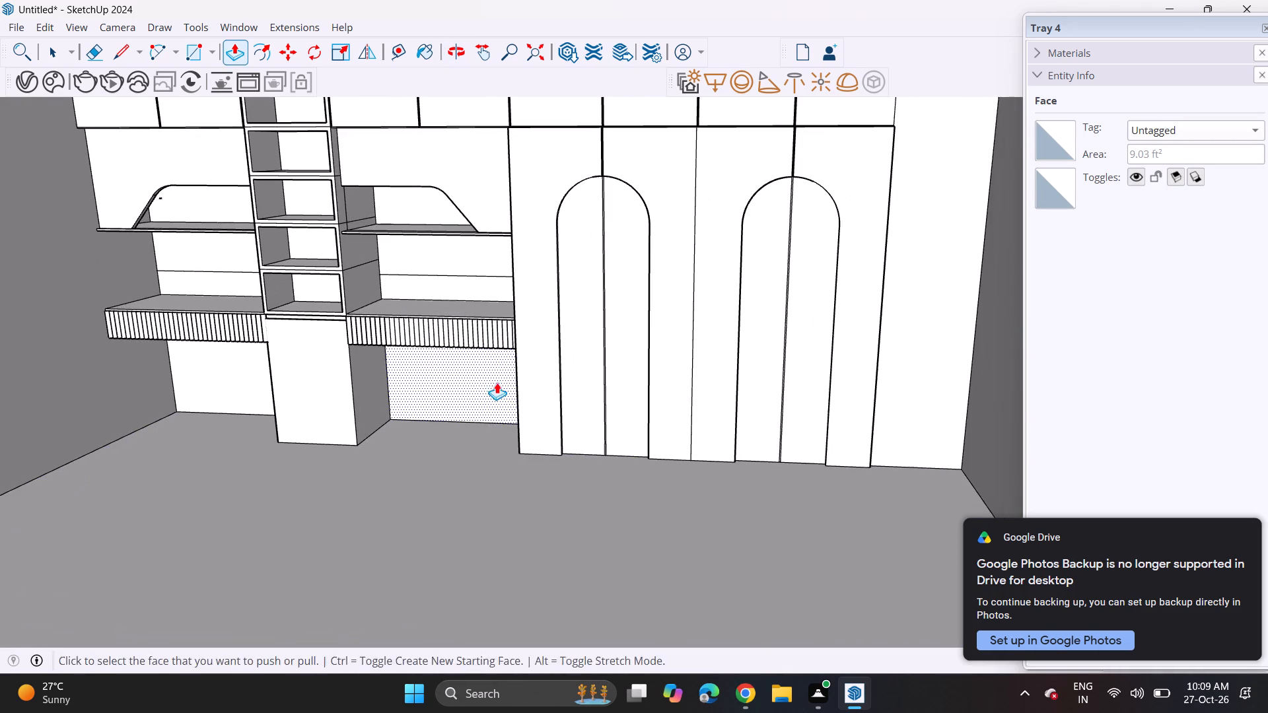
middle_click_drag(500, 376, 511, 347)
scroll(511, 347, "up", 1)
scroll(511, 347, "down", 3)
middle_click_drag(470, 366, 481, 428)
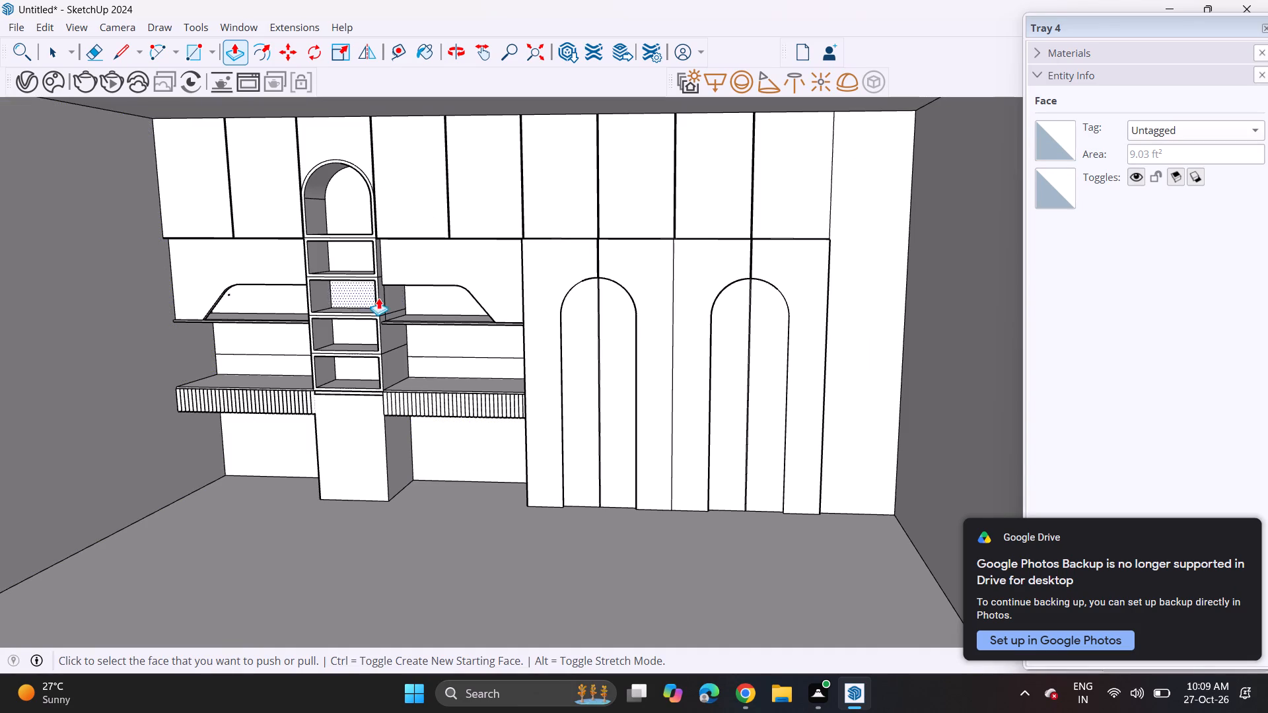
Inspect where the two fluted fronts meet the base panel beneath the central shelf cabinet.
scroll(330, 371, "up", 12)
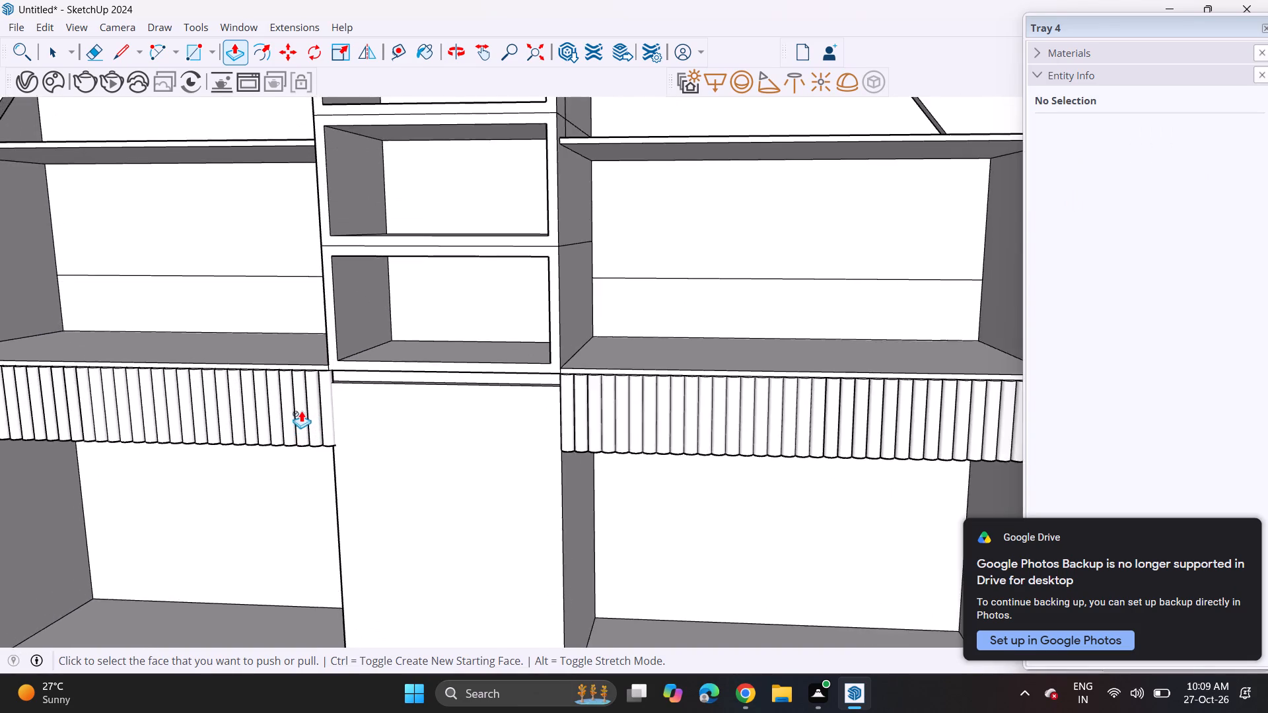
scroll(306, 414, "up", 7)
scroll(348, 462, "up", 1)
scroll(348, 462, "down", 2)
scroll(348, 462, "up", 2)
middle_click_drag(400, 453, 351, 524)
left_click(439, 443)
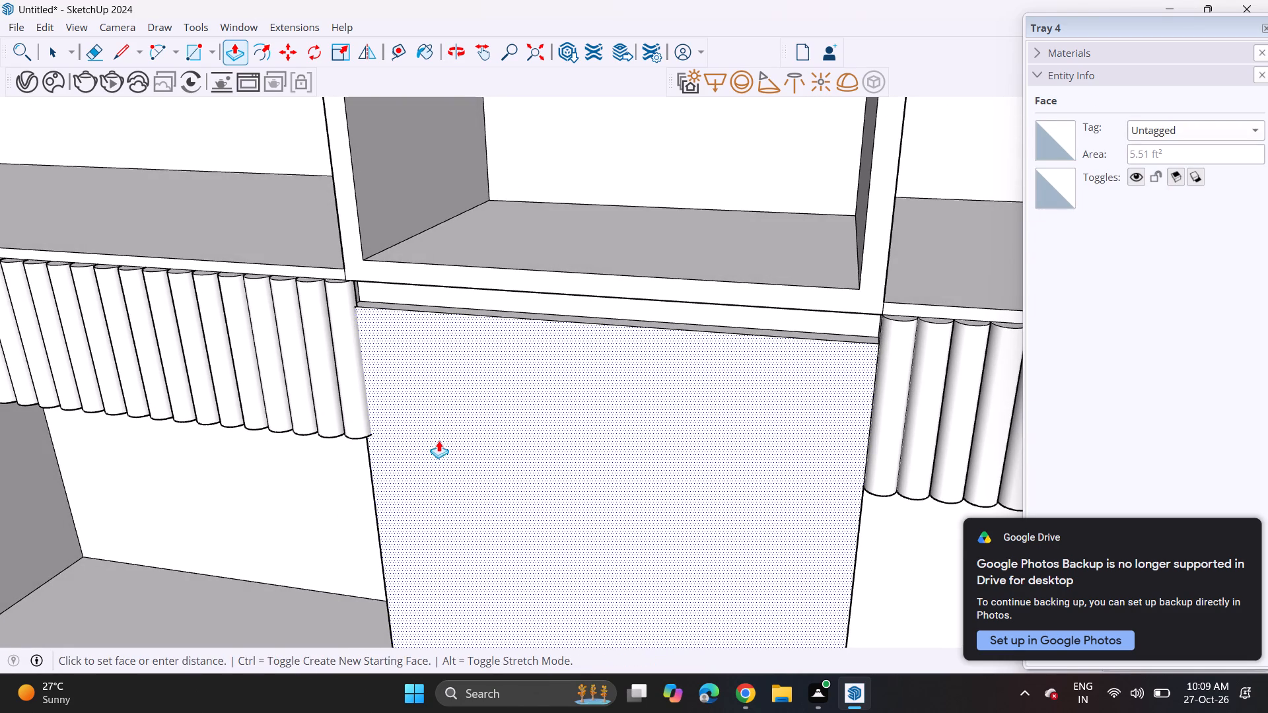
left_click(440, 436)
middle_click_drag(438, 451, 508, 294)
scroll(507, 301, "up", 1)
scroll(503, 246, "down", 3)
scroll(500, 283, "up", 3)
scroll(500, 314, "down", 1)
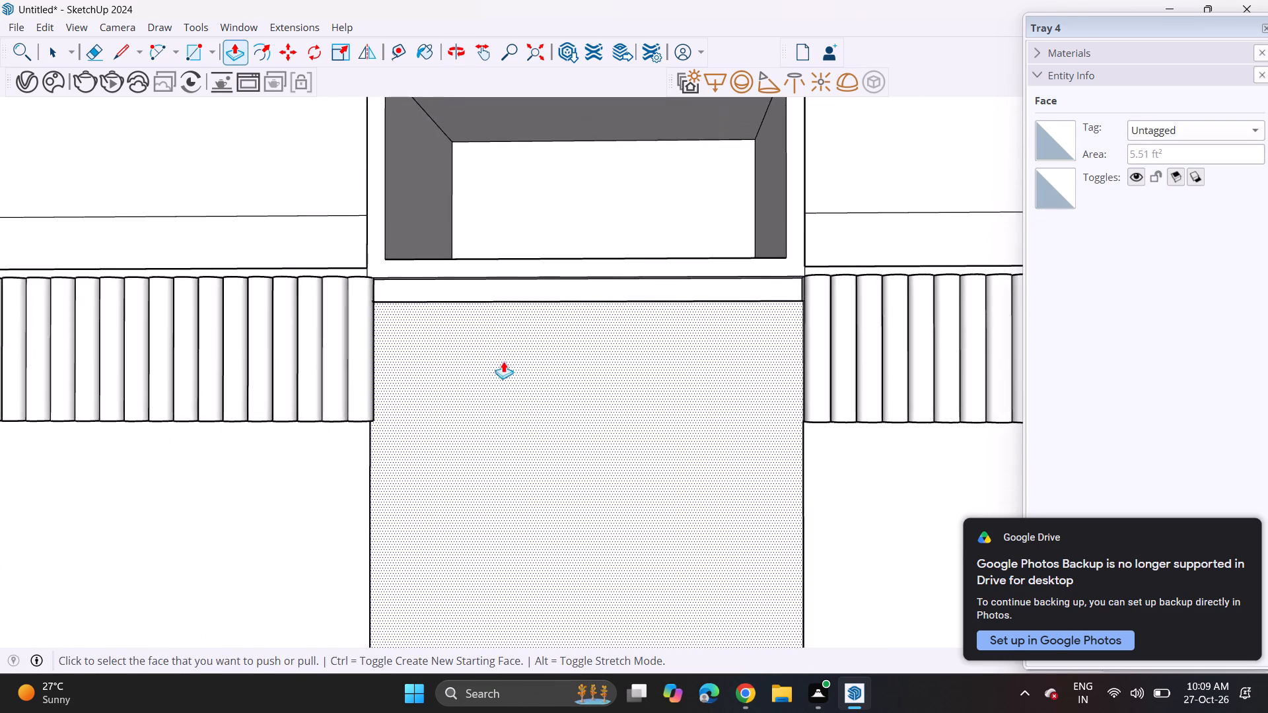
scroll(505, 371, "down", 10)
scroll(655, 454, "down", 5)
Draw a rectangle on the floor filling the recess depth under the arched doors nearest the fluted counter.
middle_click_drag(700, 459, 254, 453)
scroll(700, 459, "up", 1)
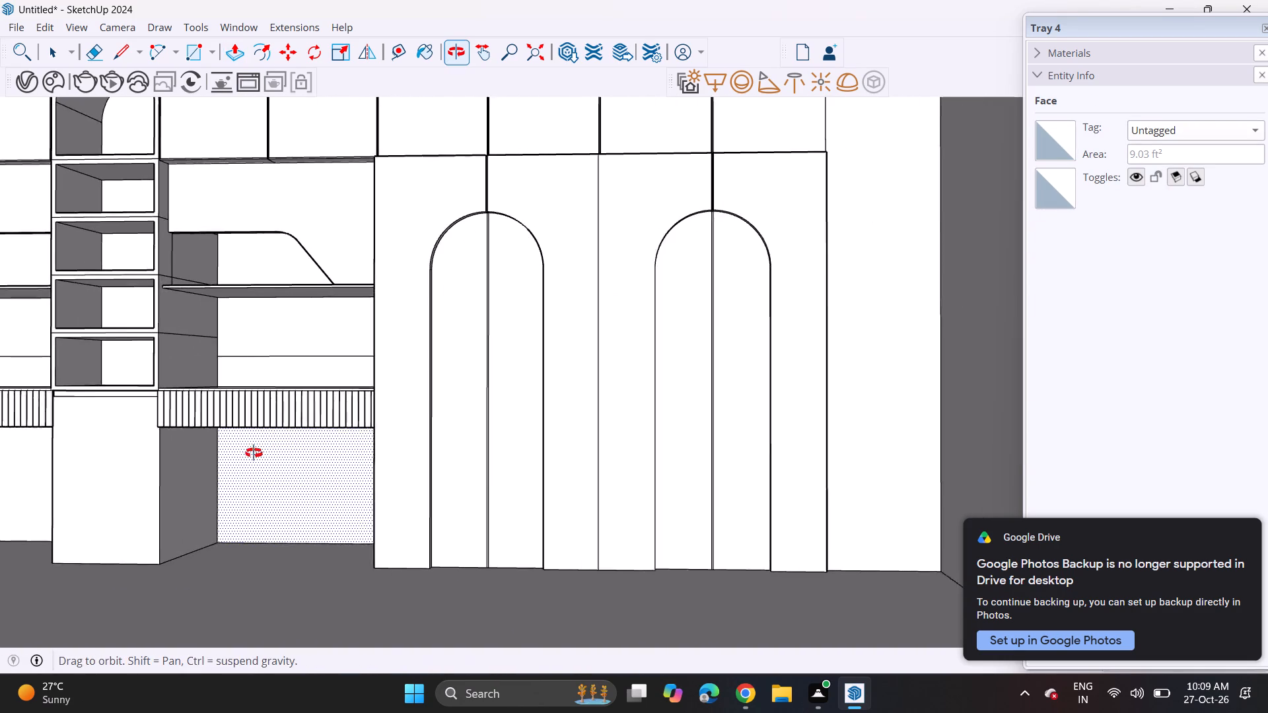
middle_click_drag(254, 453, 258, 453)
middle_click_drag(298, 487, 251, 608)
scroll(421, 535, "up", 4)
scroll(477, 518, "up", 5)
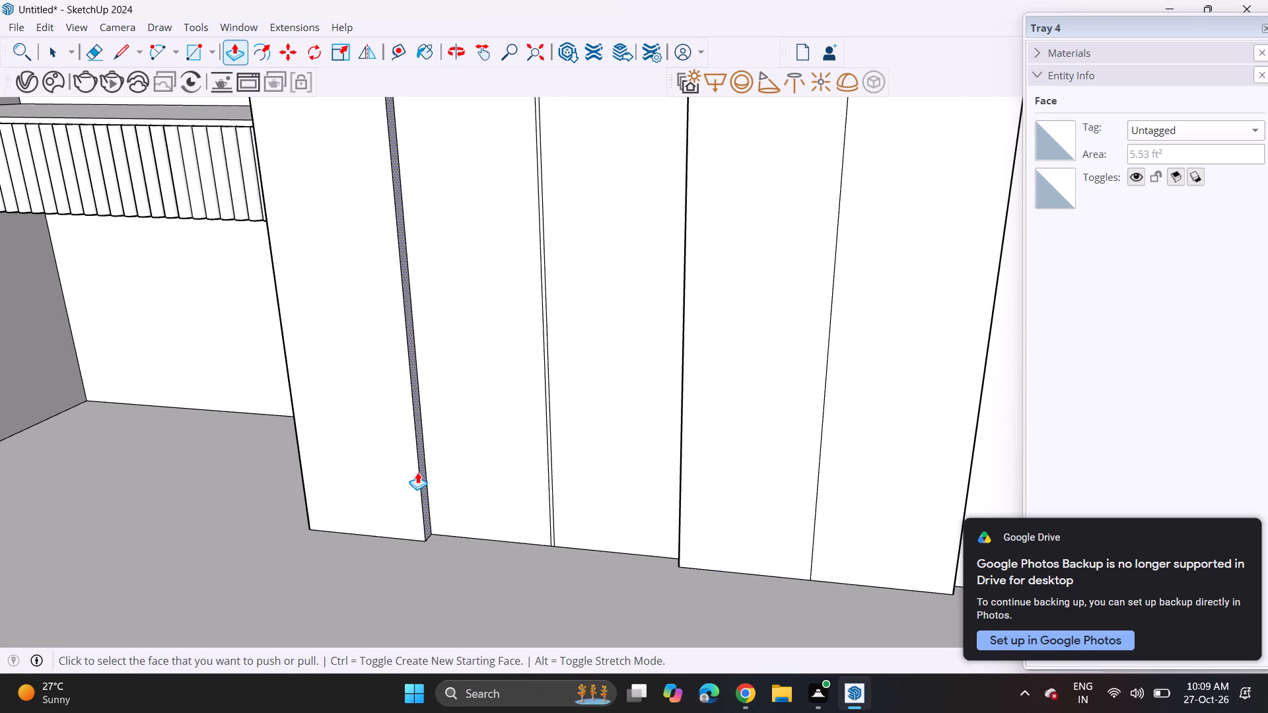
scroll(417, 472, "down", 5)
scroll(416, 472, "up", 1)
scroll(409, 461, "down", 5)
scroll(409, 461, "up", 1)
scroll(409, 461, "down", 5)
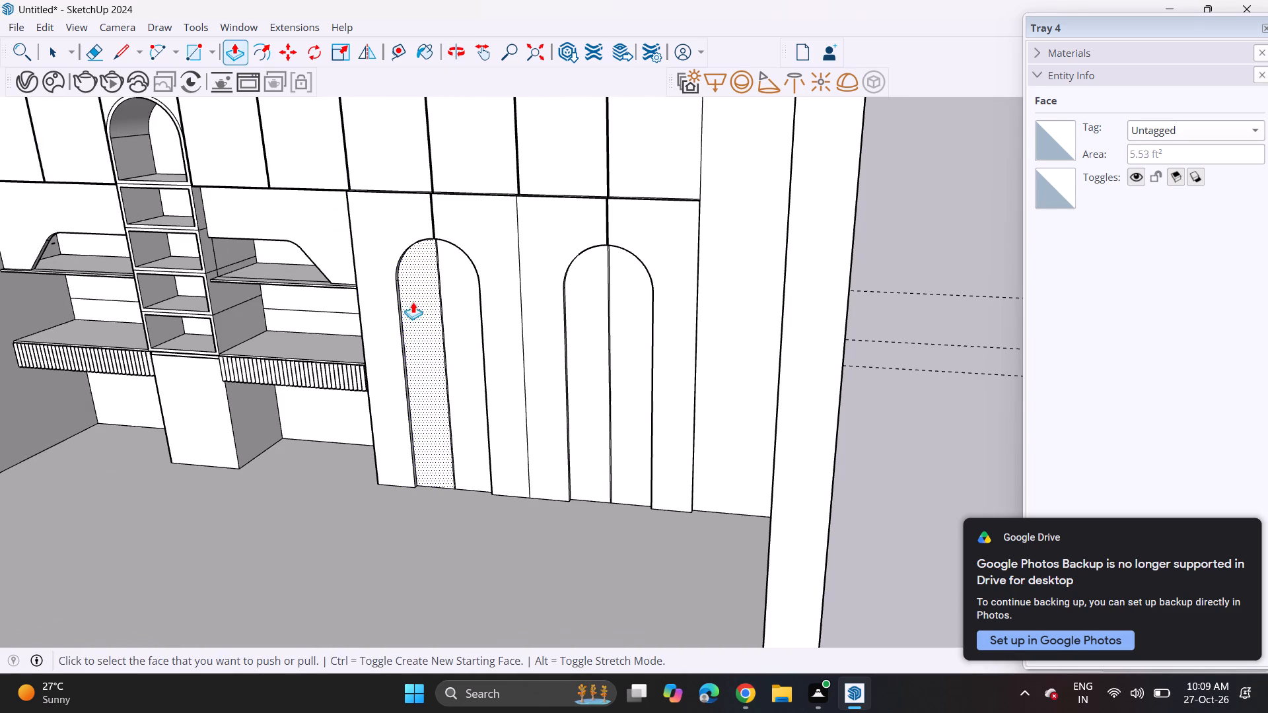
scroll(427, 498, "up", 7)
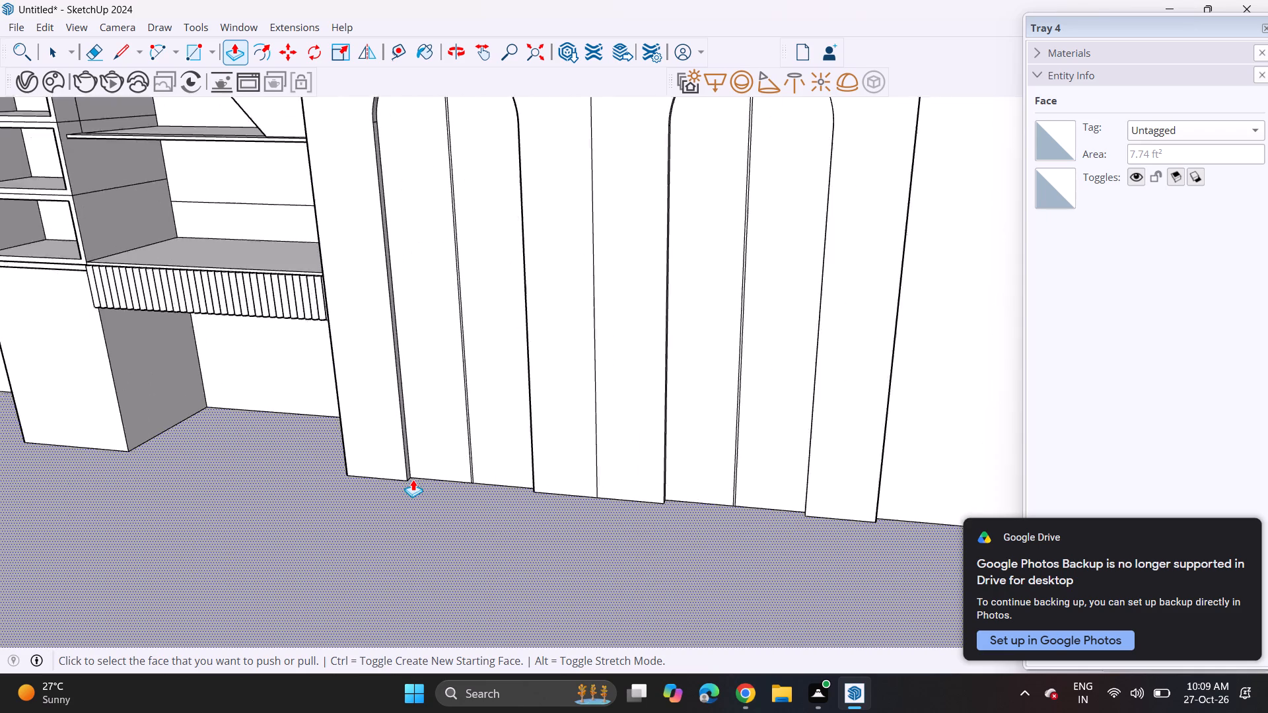
scroll(413, 479, "up", 6)
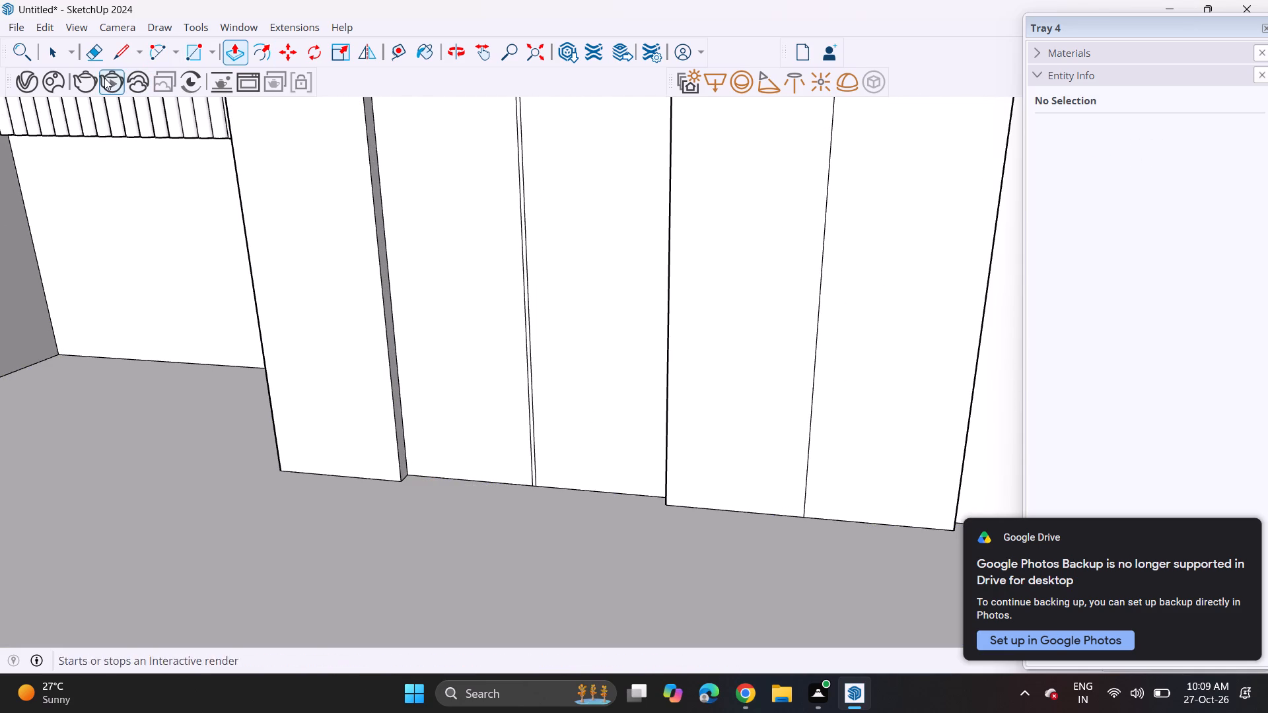
left_click(153, 55)
middle_click_drag(439, 477, 417, 526)
scroll(405, 475, "up", 1)
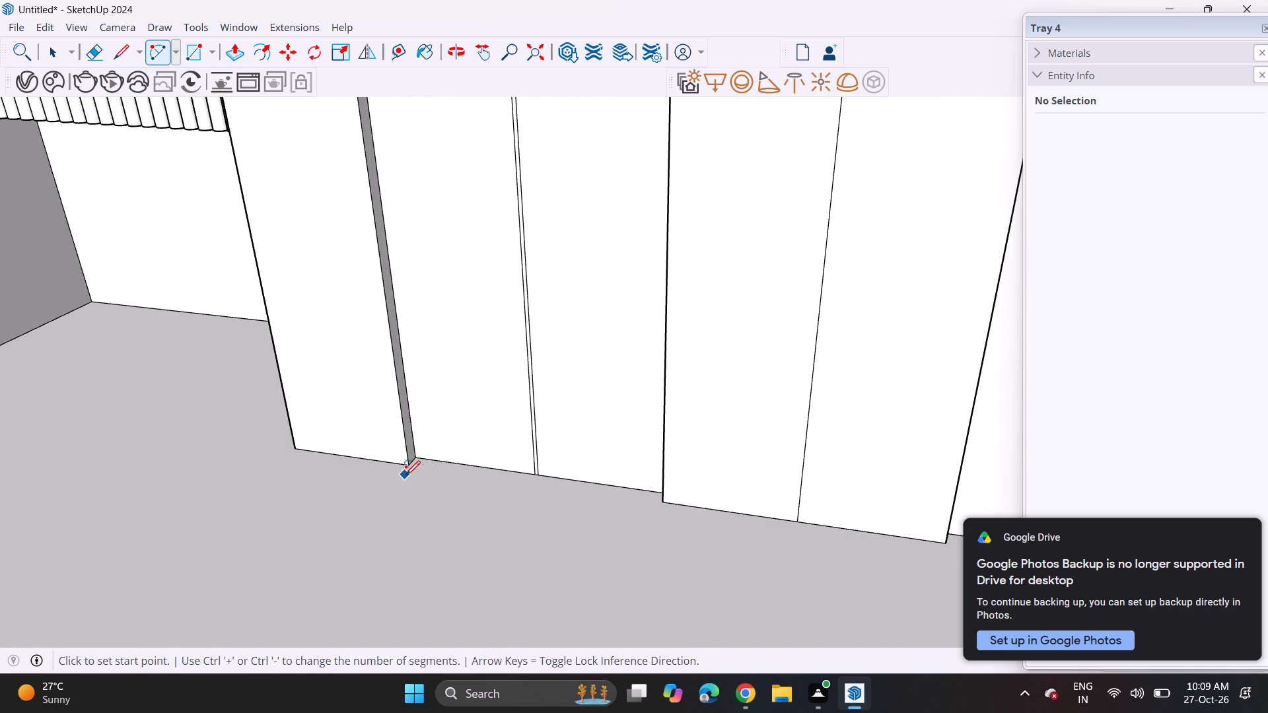
scroll(405, 475, "up", 10)
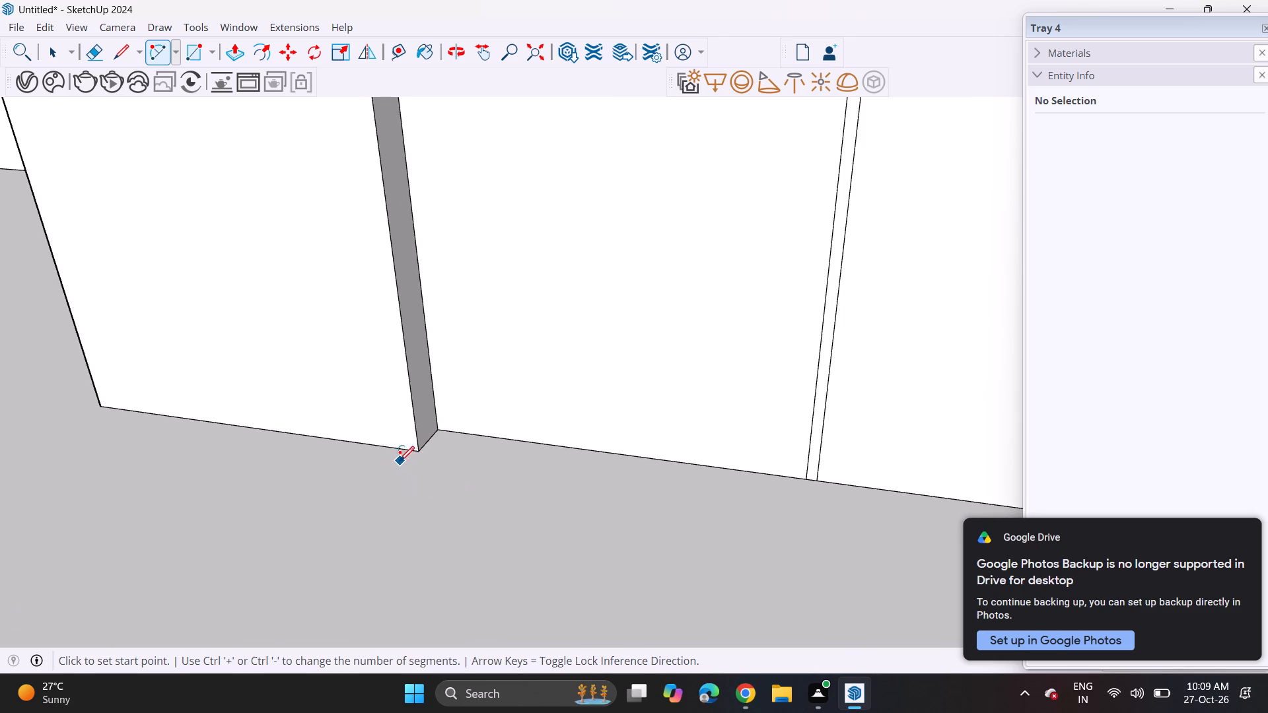
scroll(415, 440, "down", 9)
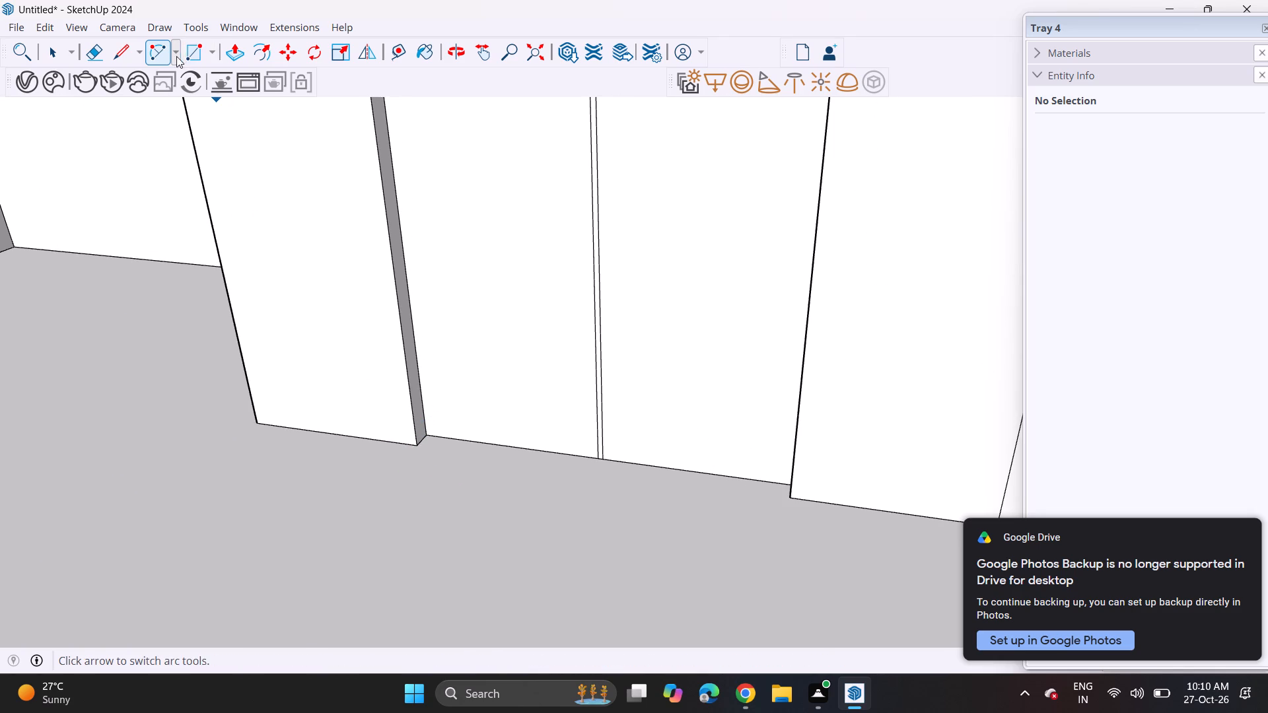
left_click(192, 52)
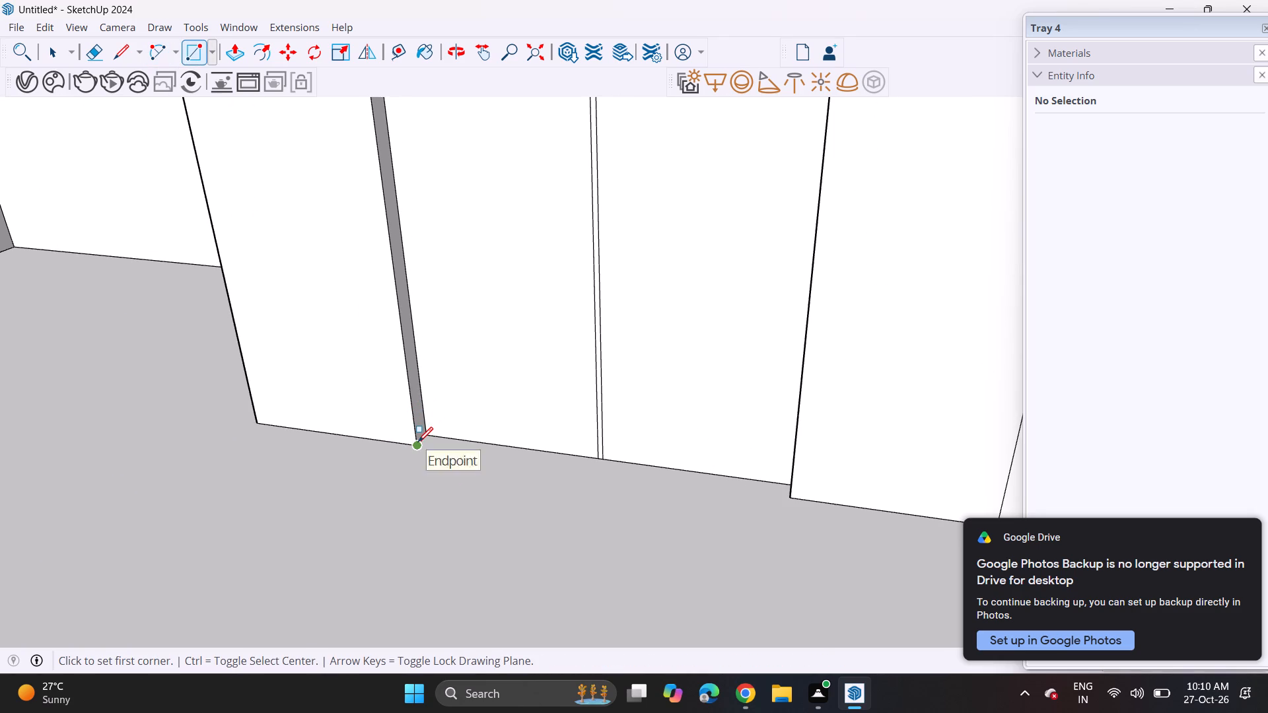
left_click(418, 442)
left_click(788, 496)
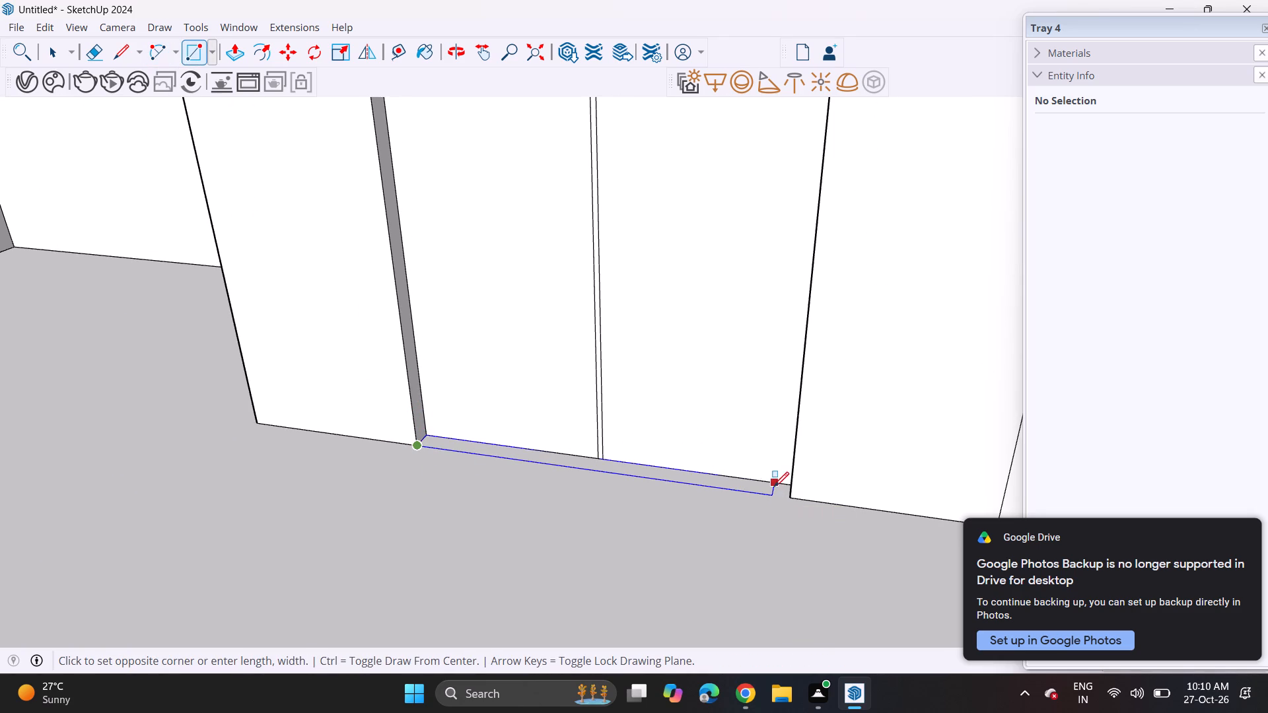
middle_click_drag(780, 480, 939, 480)
left_click(812, 438)
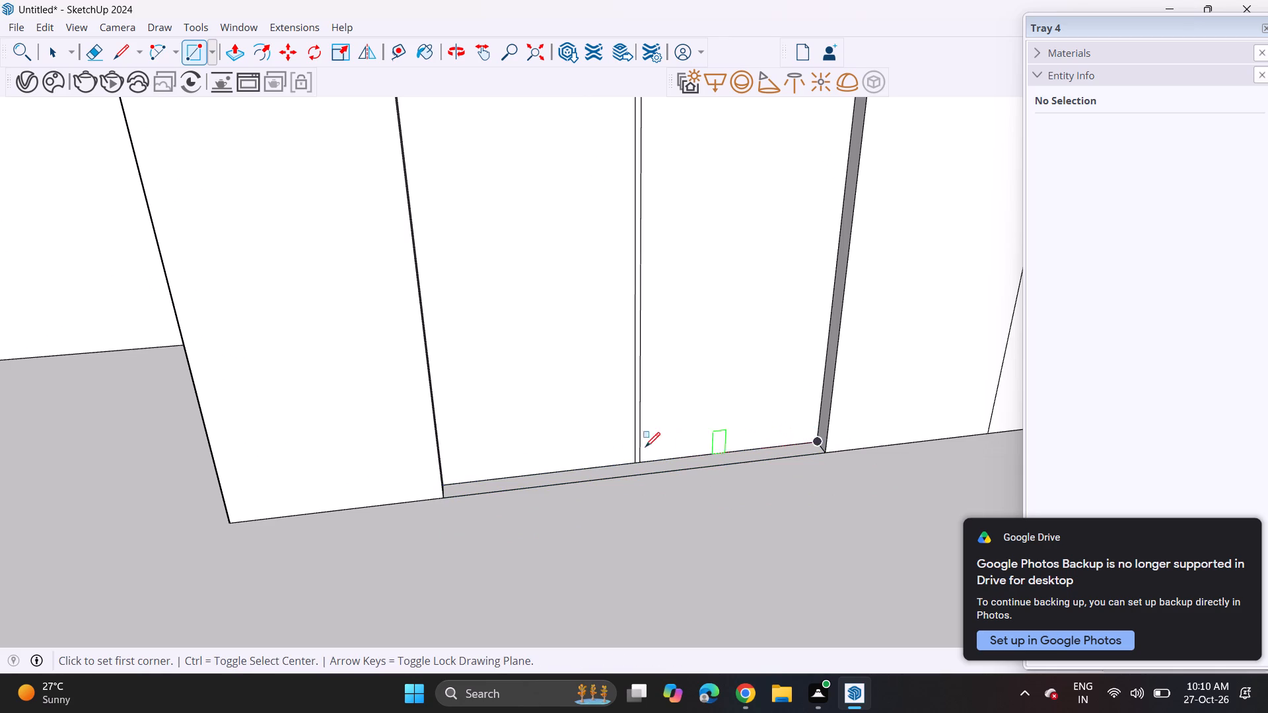
Push/Pull the new floor rectangle up slightly to form a low sill across the first arched recess.
left_click(237, 57)
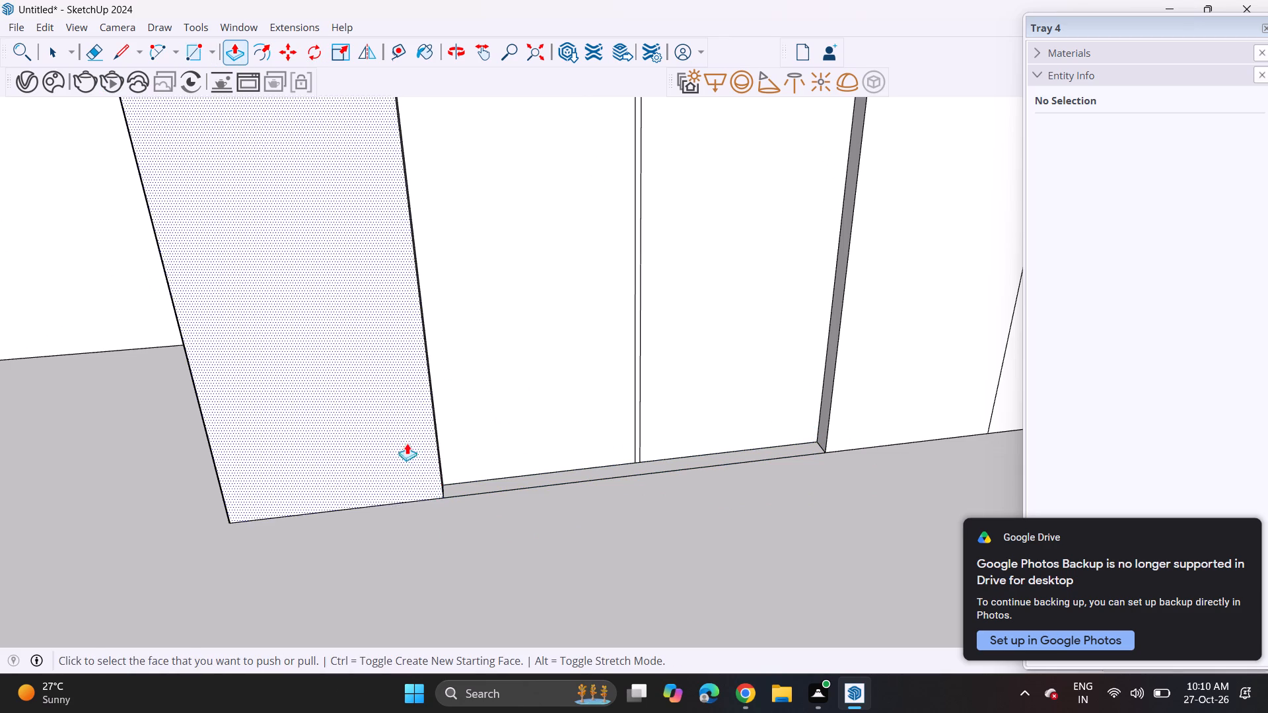
left_click(481, 486)
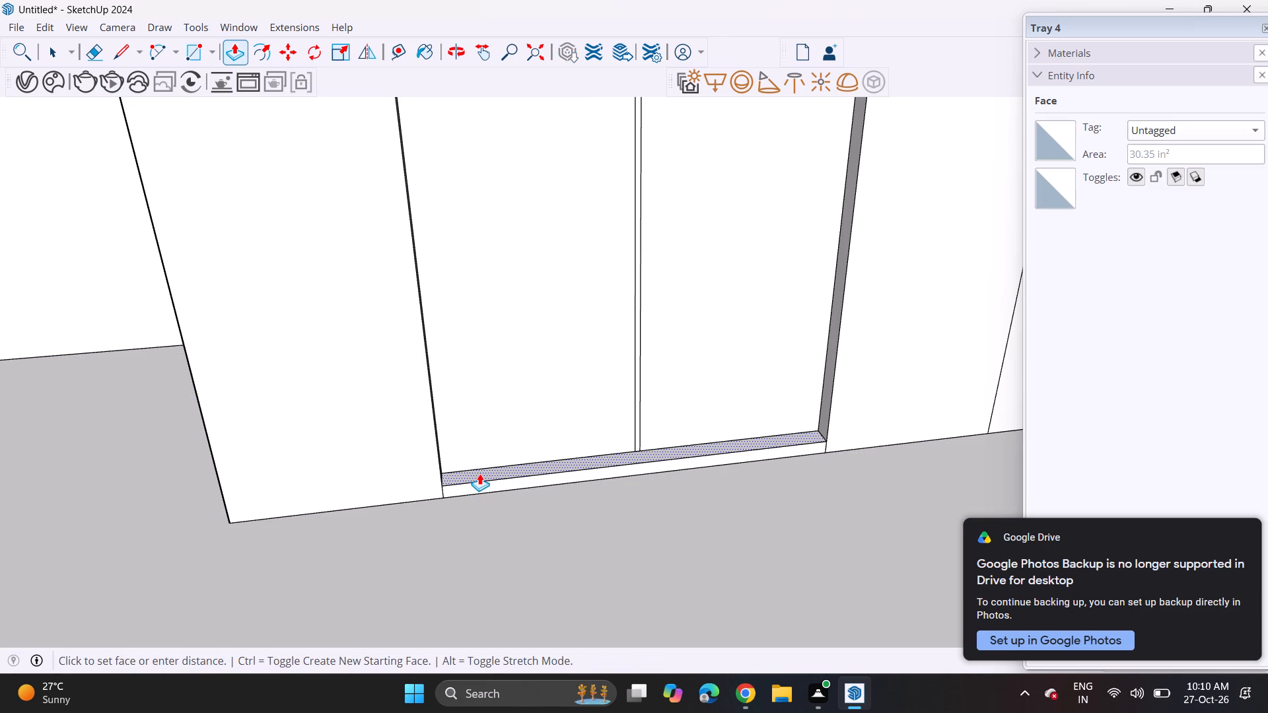
left_click(478, 473)
Add a matching sill under the second arched recess by drawing a floor rectangle and extruding it to the same height.
scroll(555, 475, "down", 6)
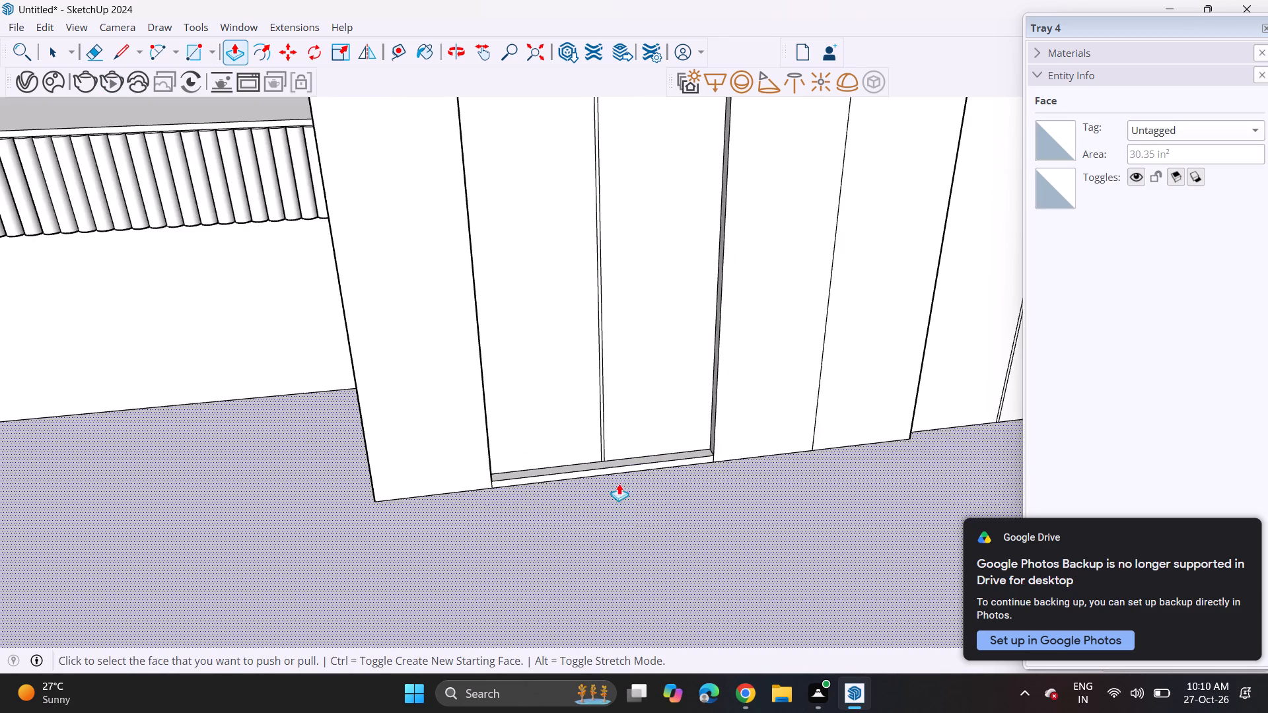
middle_click_drag(613, 481, 586, 521)
middle_click_drag(686, 529, 92, 604)
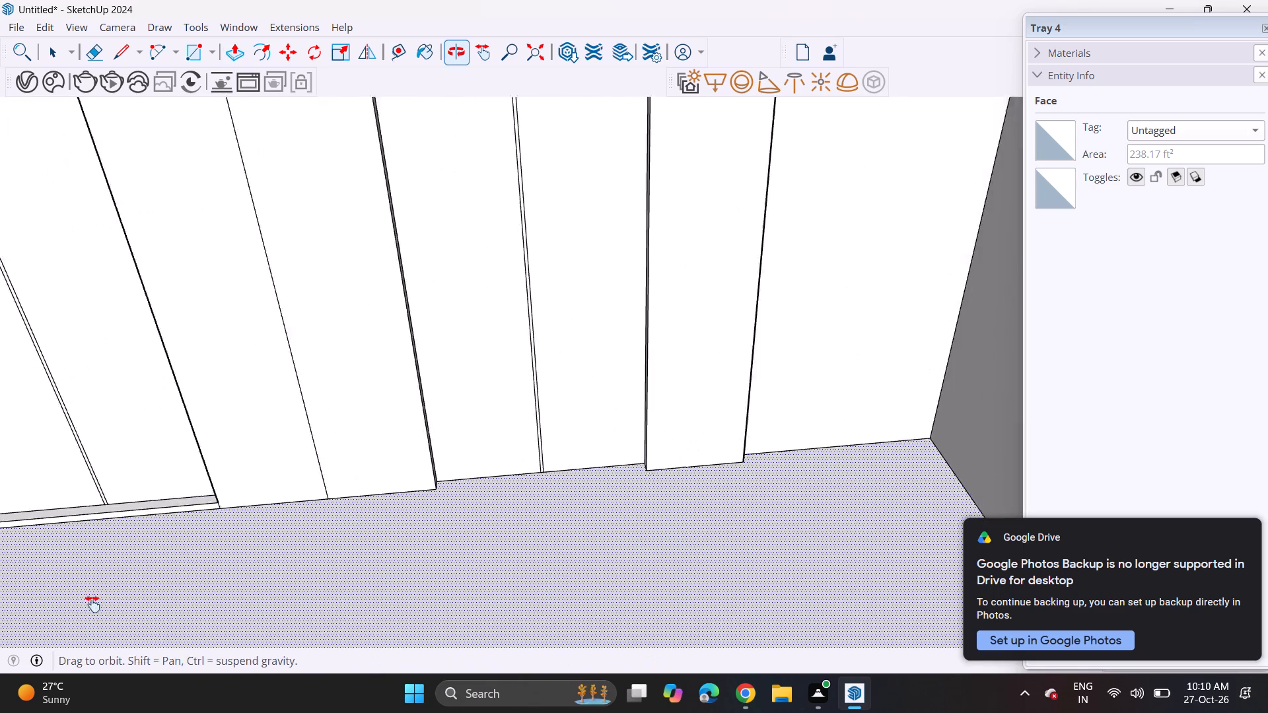
middle_click_drag(92, 604, 64, 606)
left_click(184, 61)
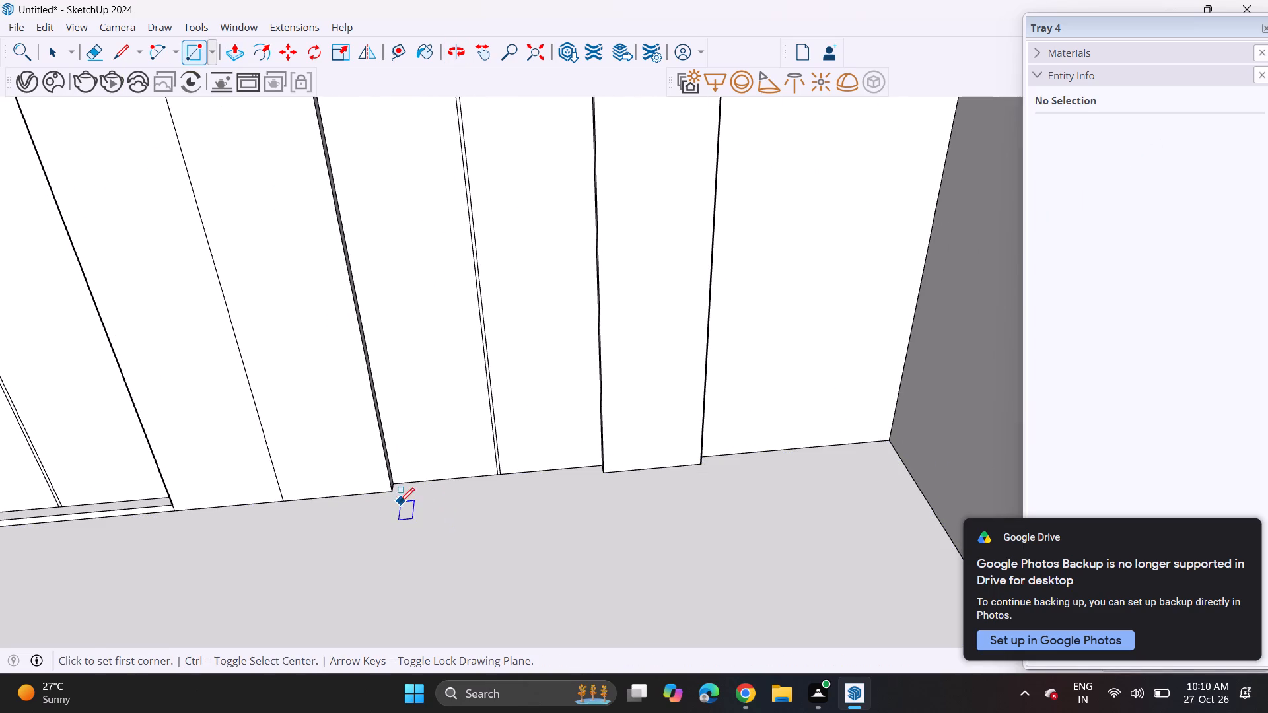
left_click(394, 493)
middle_click_drag(551, 481, 660, 522)
scroll(608, 477, "up", 1)
scroll(608, 477, "down", 2)
scroll(608, 477, "up", 3)
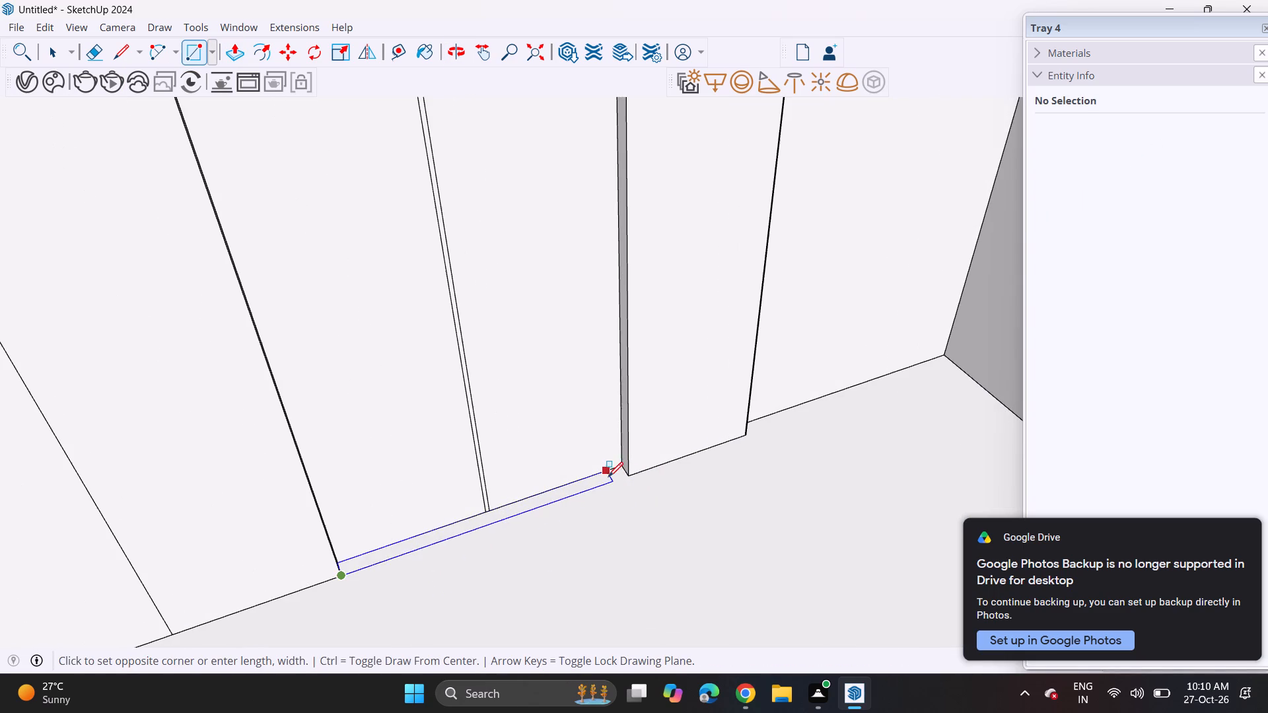
left_click(619, 465)
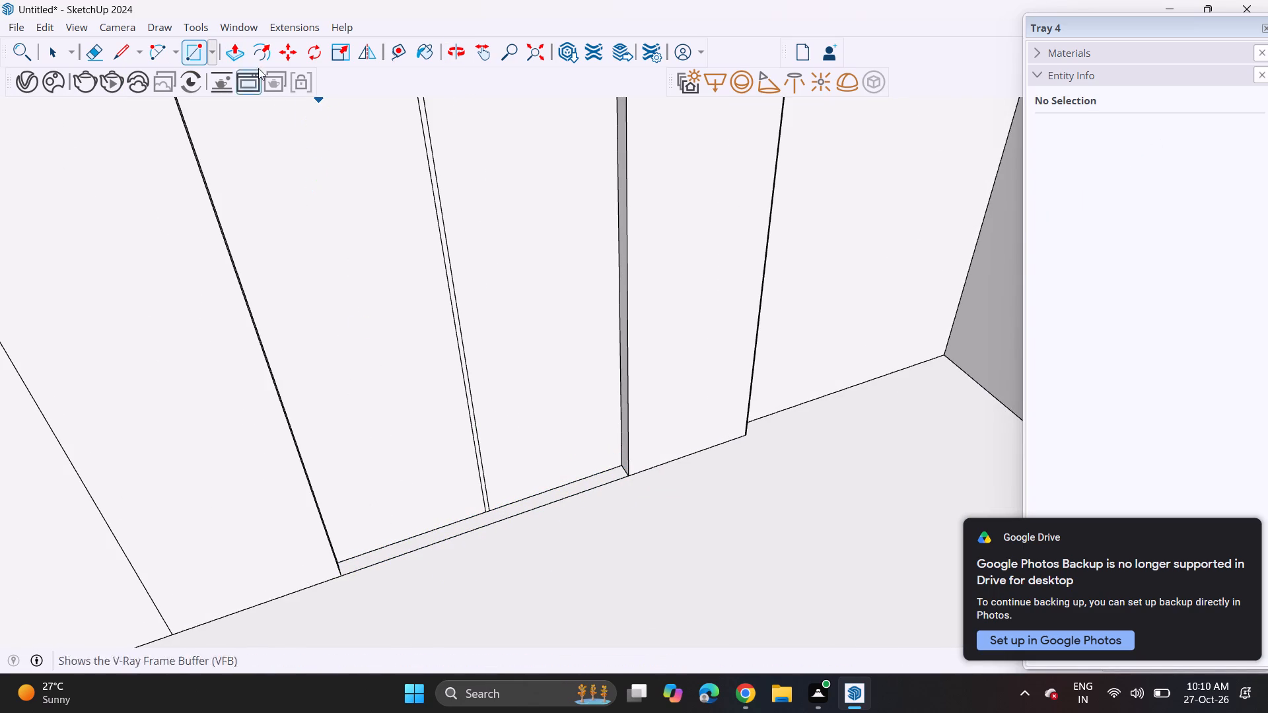
left_click(229, 61)
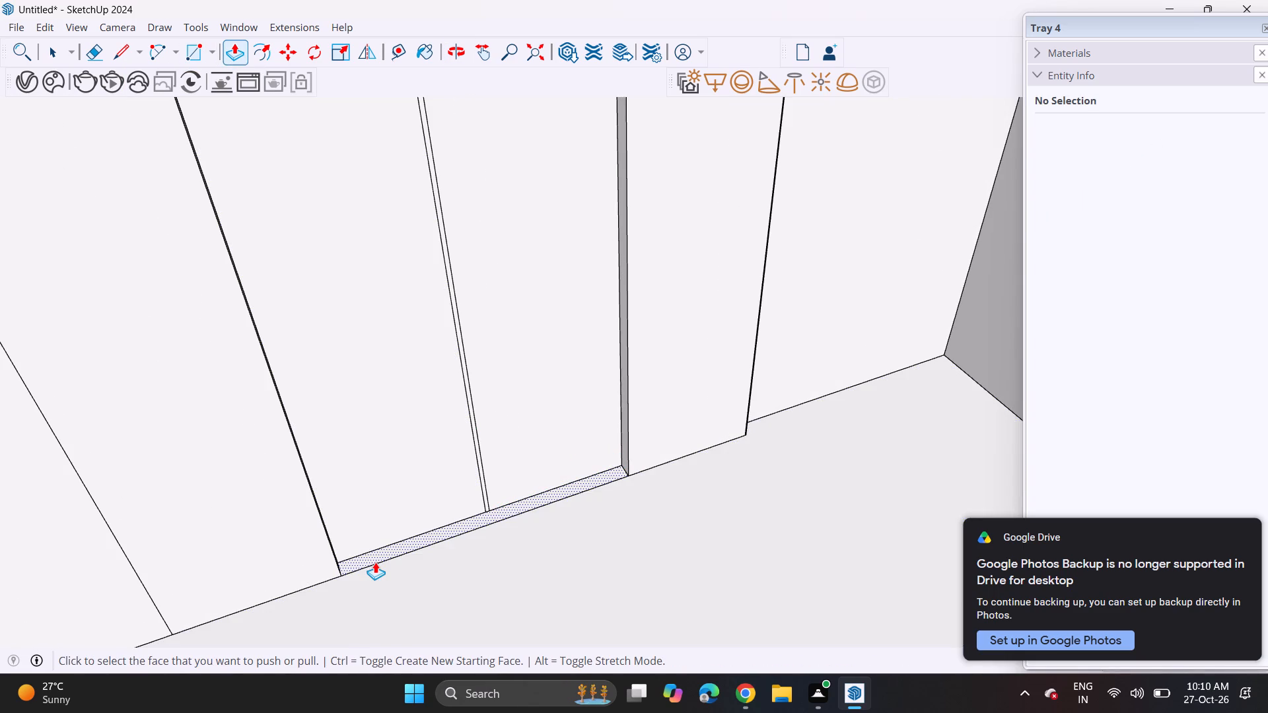
left_click(375, 562)
left_click(375, 562)
Inspect the sills at the base of both arched recesses, closing in on the one nearest the fluted counter.
middle_click_drag(493, 556, 276, 395)
scroll(203, 415, "down", 2)
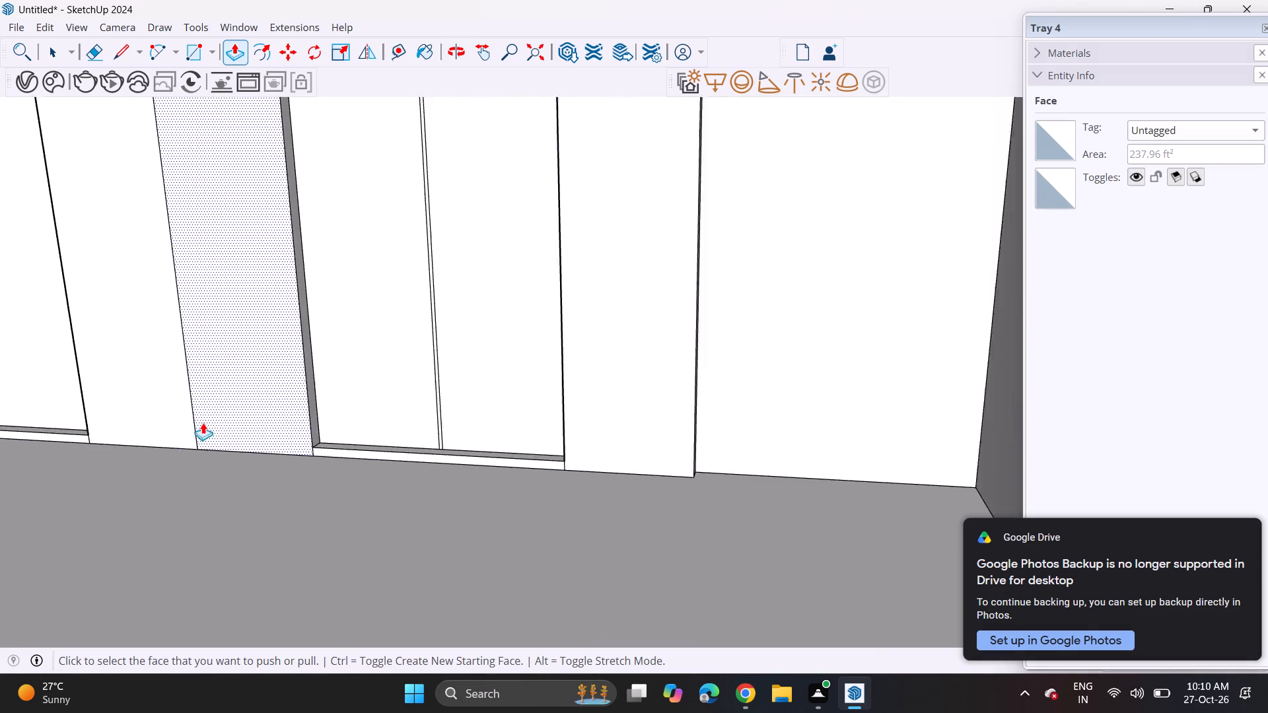
scroll(202, 424, "up", 1)
scroll(203, 423, "down", 3)
middle_click_drag(143, 415, 546, 625, "shift")
middle_click_drag(316, 590, 328, 644)
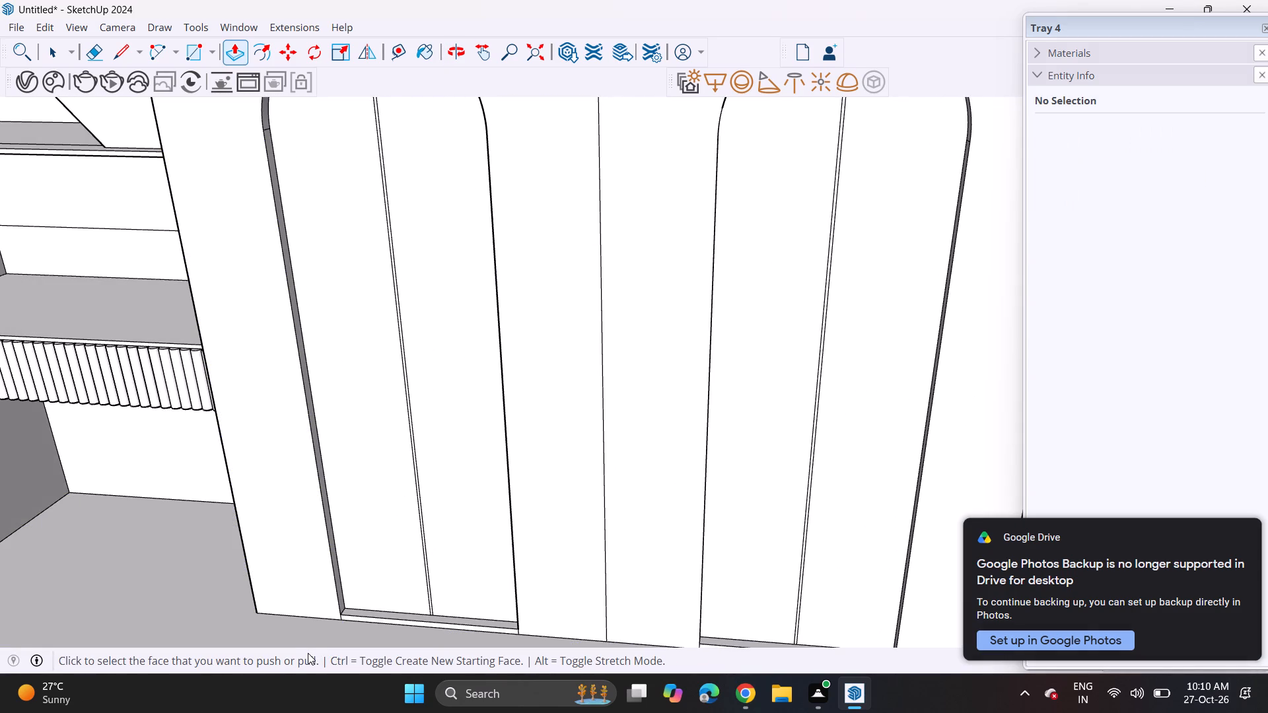
middle_click_drag(325, 639, 325, 646)
middle_click(335, 611)
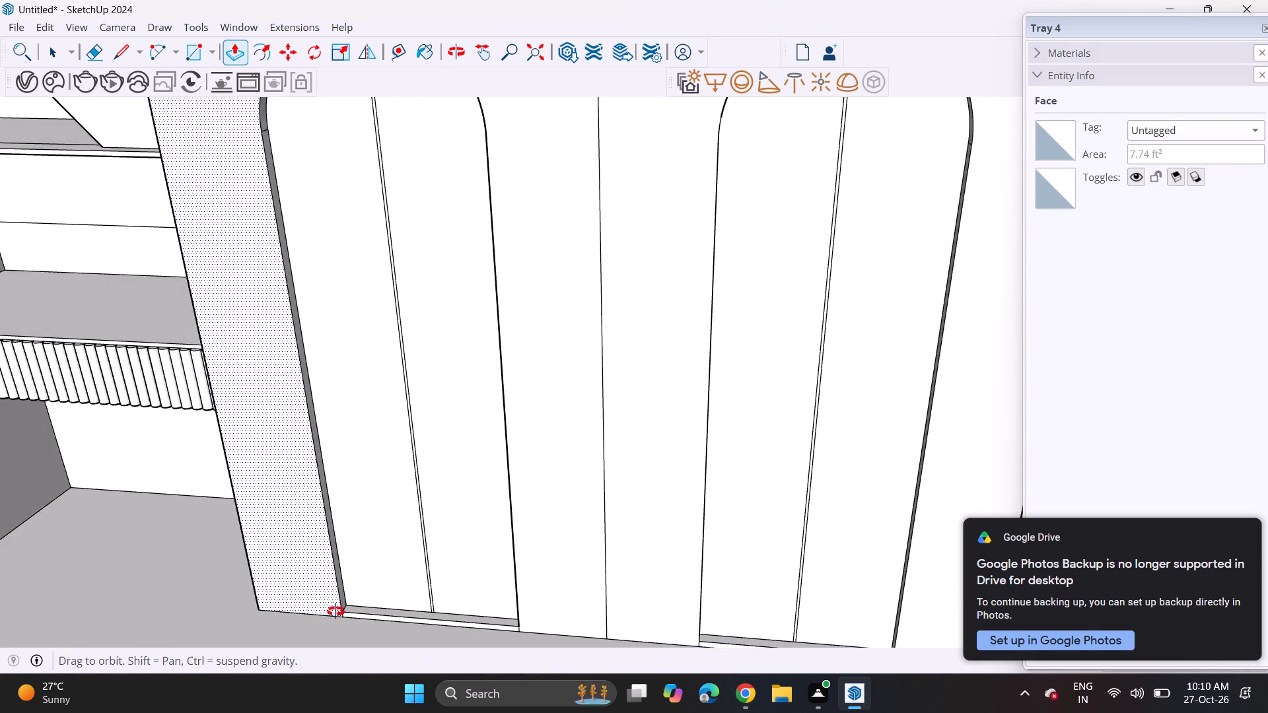
middle_click_drag(332, 603, 343, 438, "shift")
scroll(353, 406, "up", 1)
middle_click_drag(353, 406, 354, 574)
scroll(372, 417, "up", 4)
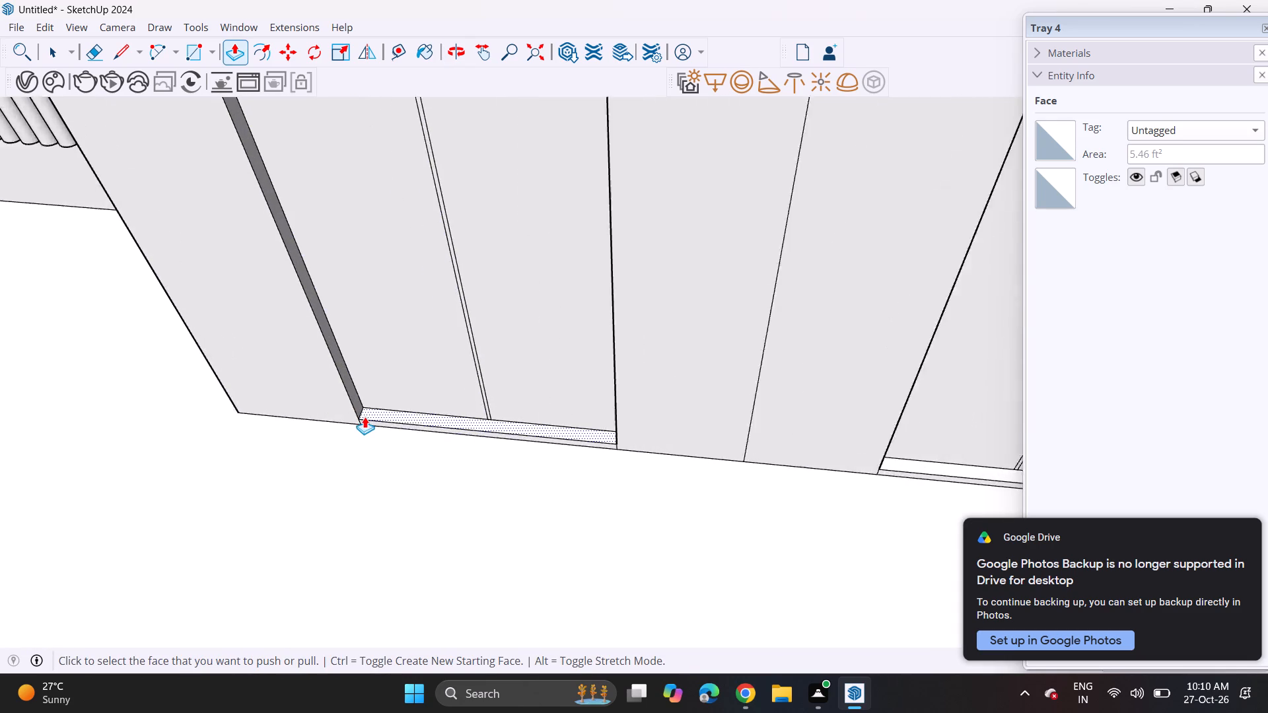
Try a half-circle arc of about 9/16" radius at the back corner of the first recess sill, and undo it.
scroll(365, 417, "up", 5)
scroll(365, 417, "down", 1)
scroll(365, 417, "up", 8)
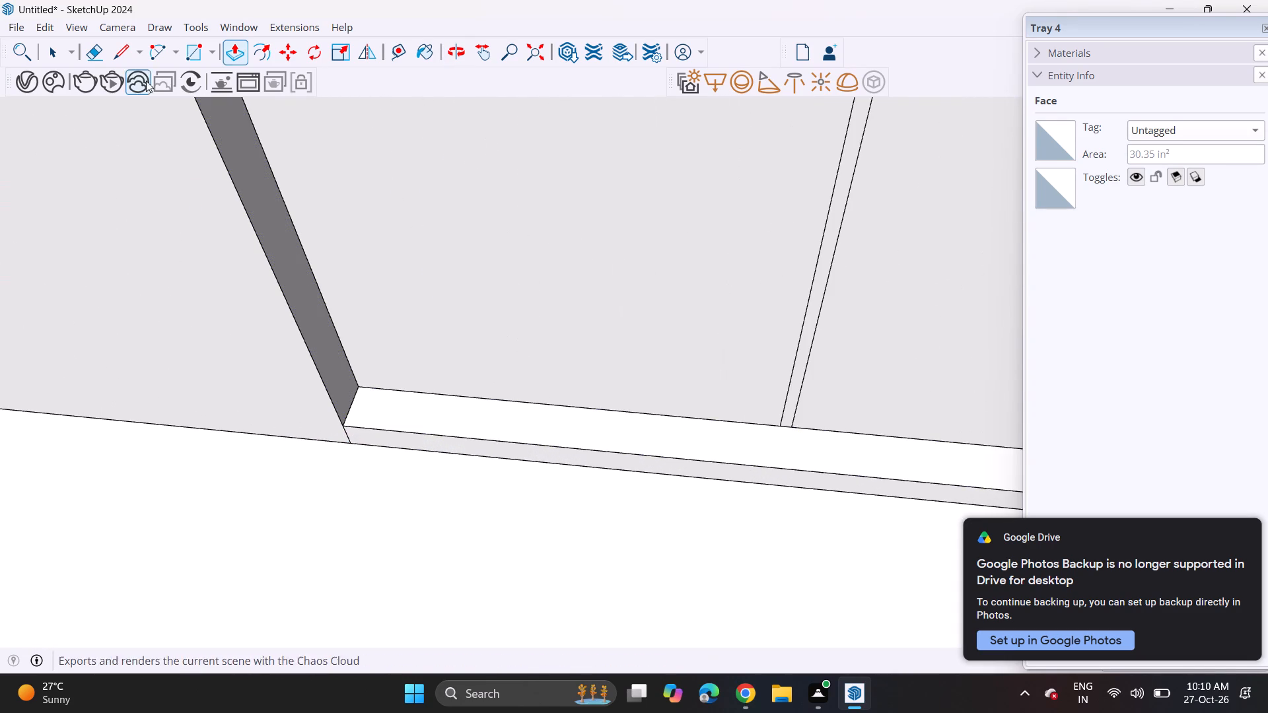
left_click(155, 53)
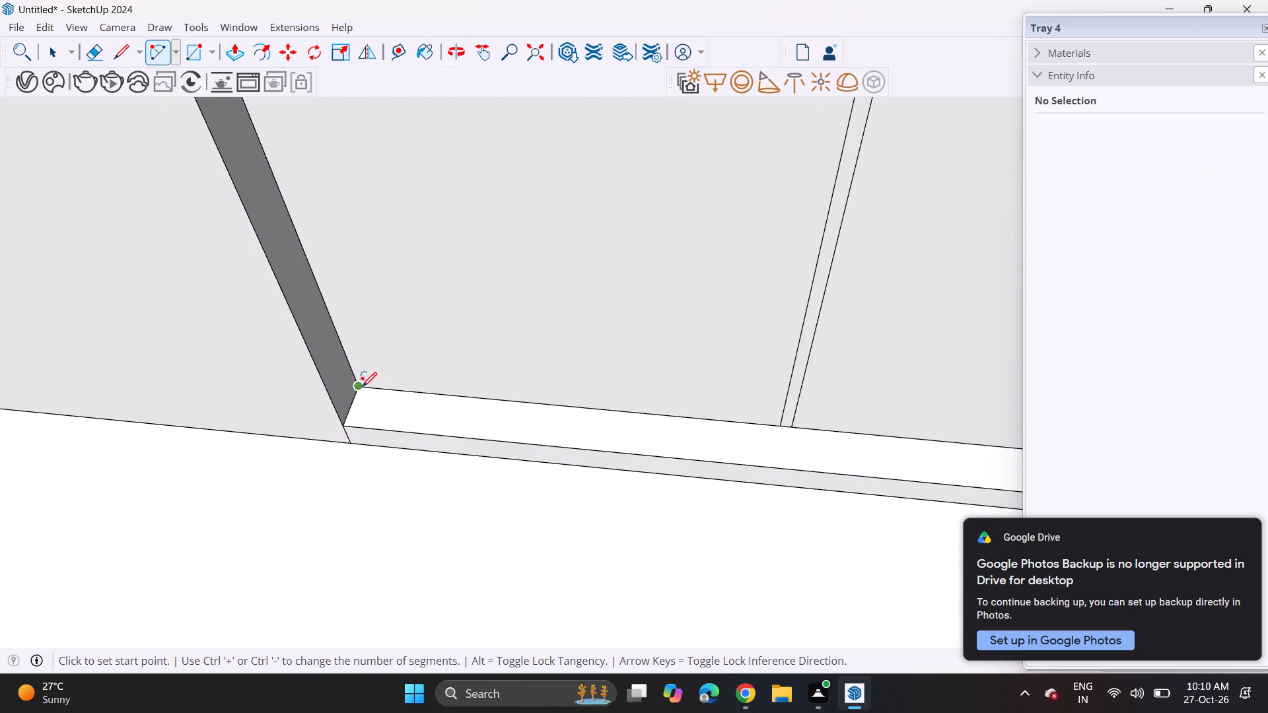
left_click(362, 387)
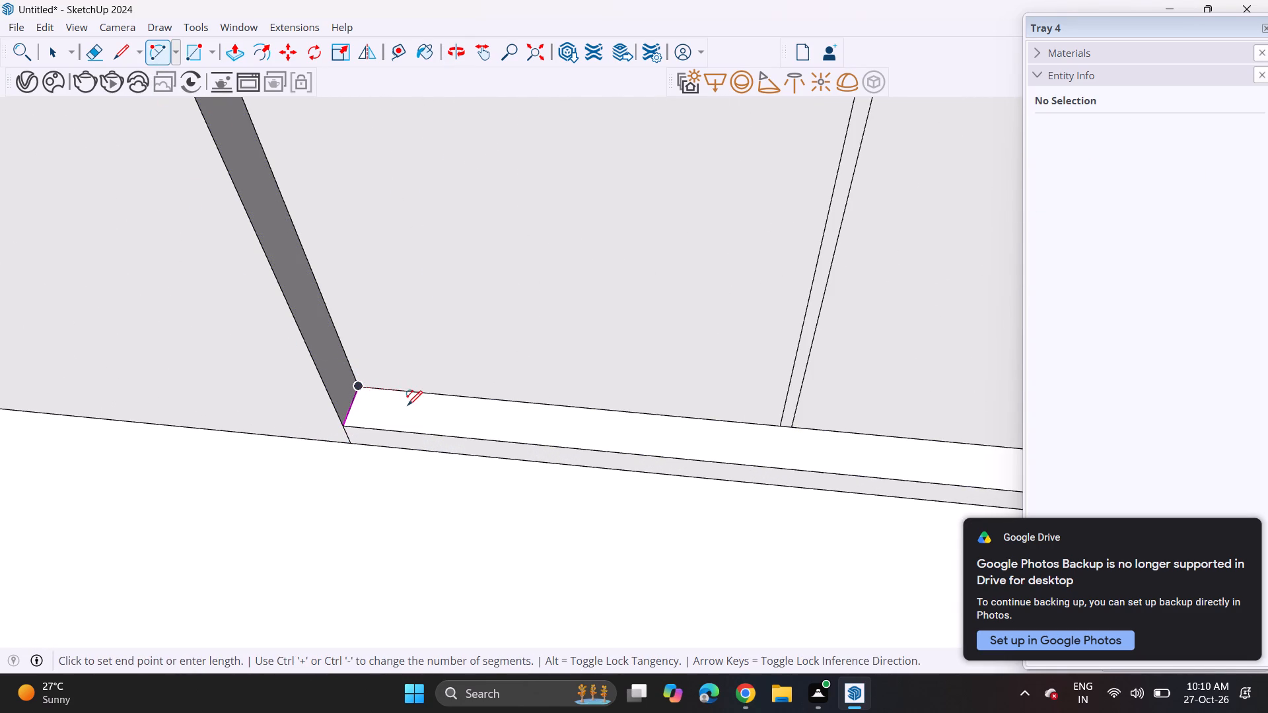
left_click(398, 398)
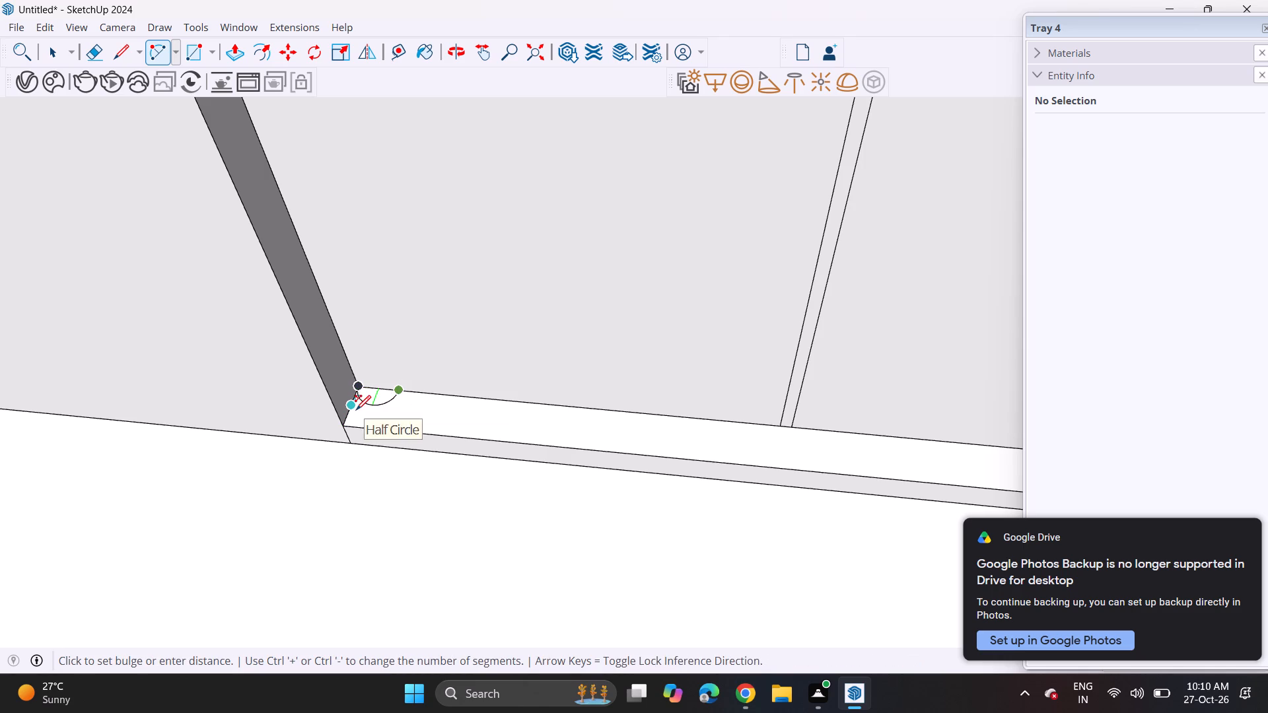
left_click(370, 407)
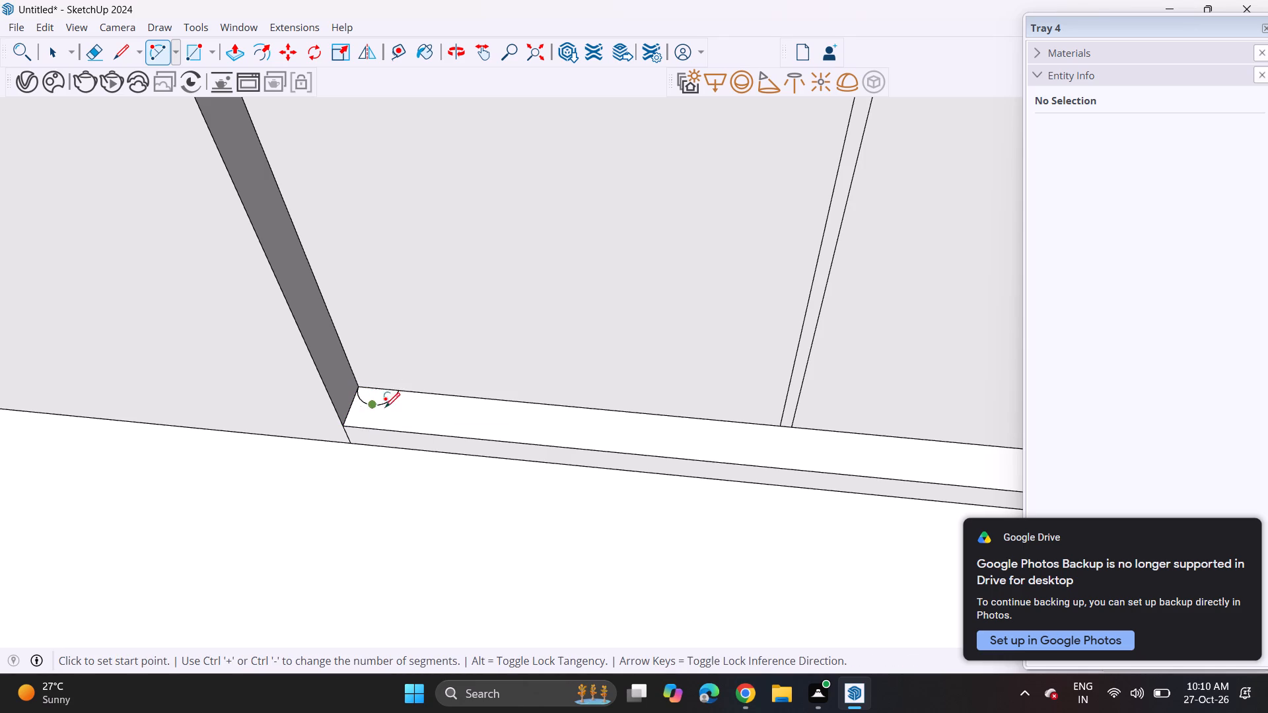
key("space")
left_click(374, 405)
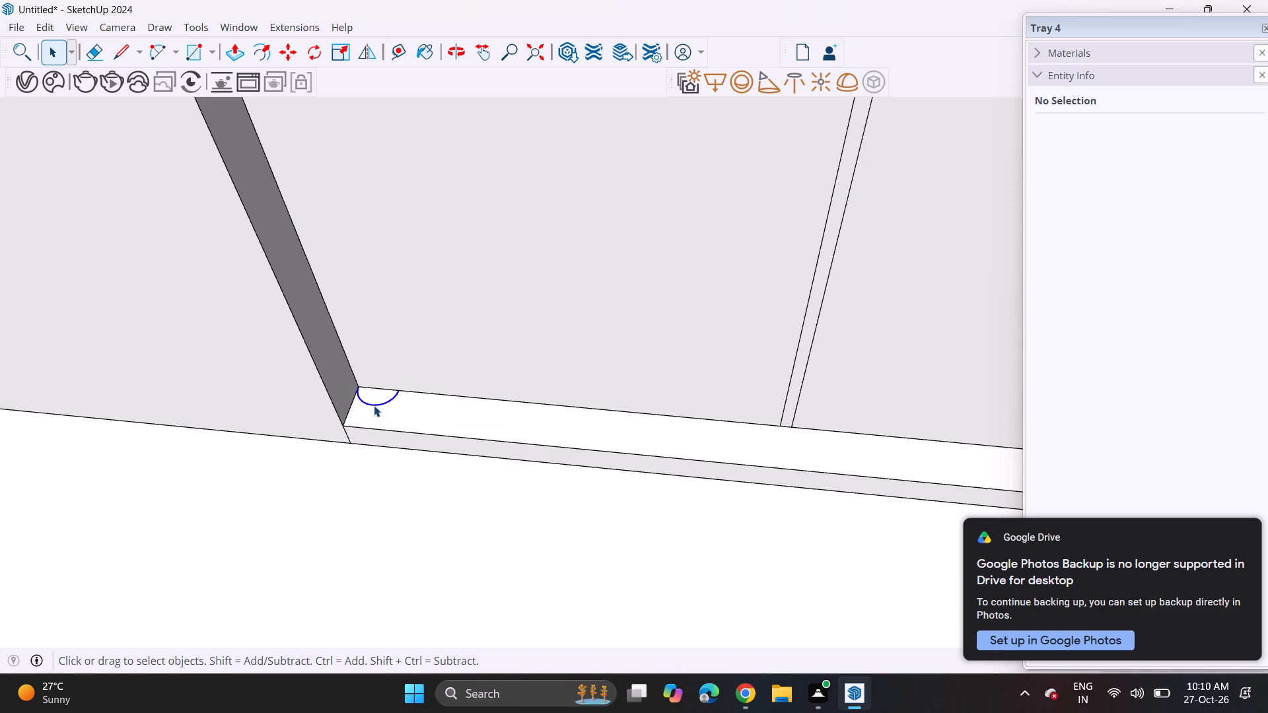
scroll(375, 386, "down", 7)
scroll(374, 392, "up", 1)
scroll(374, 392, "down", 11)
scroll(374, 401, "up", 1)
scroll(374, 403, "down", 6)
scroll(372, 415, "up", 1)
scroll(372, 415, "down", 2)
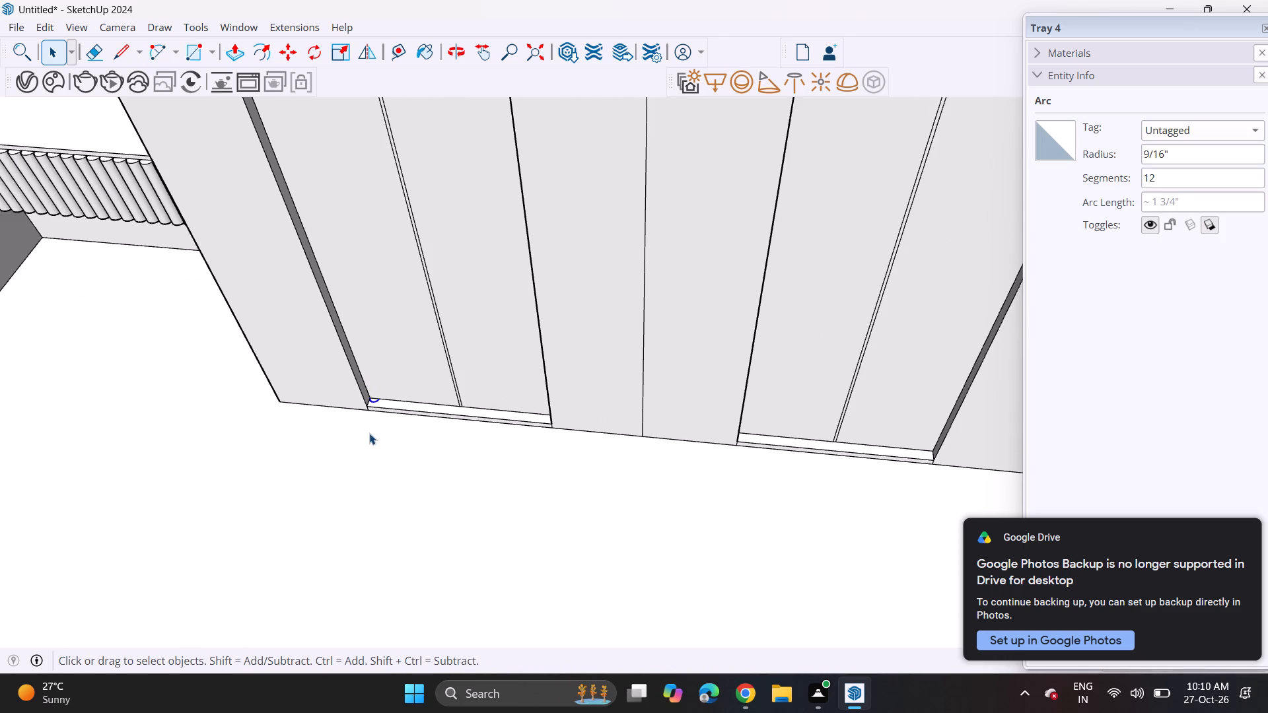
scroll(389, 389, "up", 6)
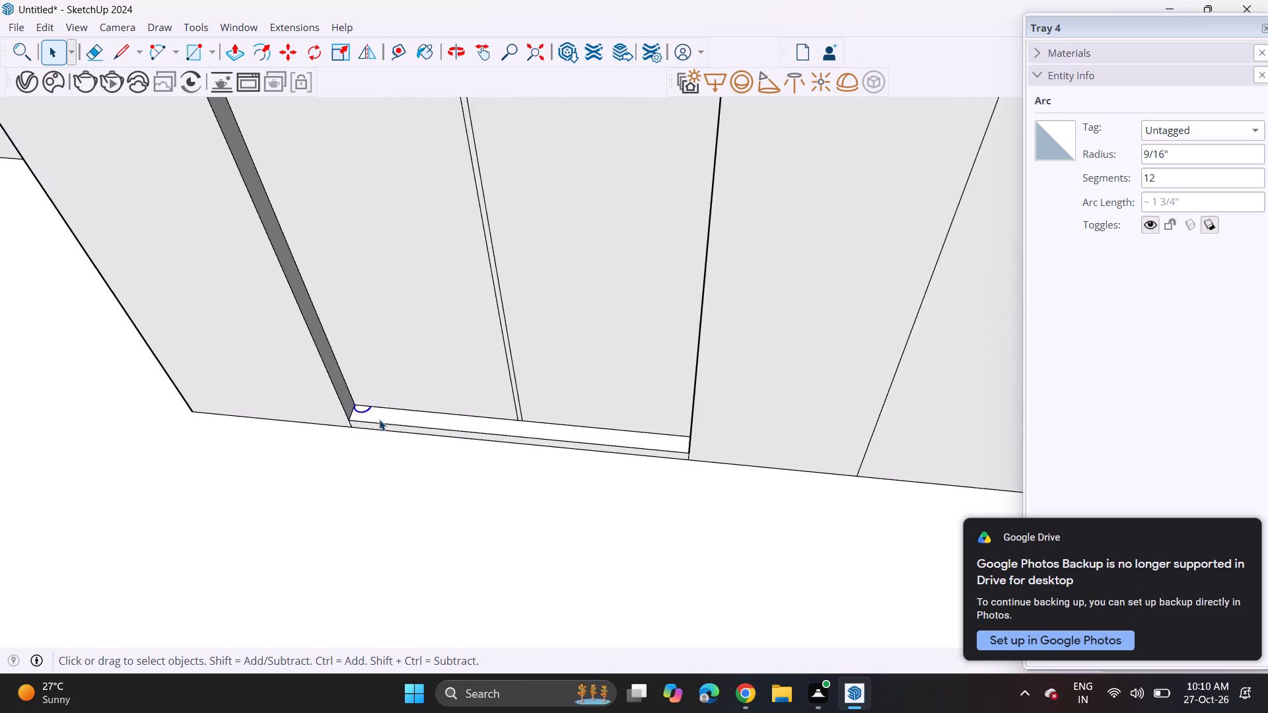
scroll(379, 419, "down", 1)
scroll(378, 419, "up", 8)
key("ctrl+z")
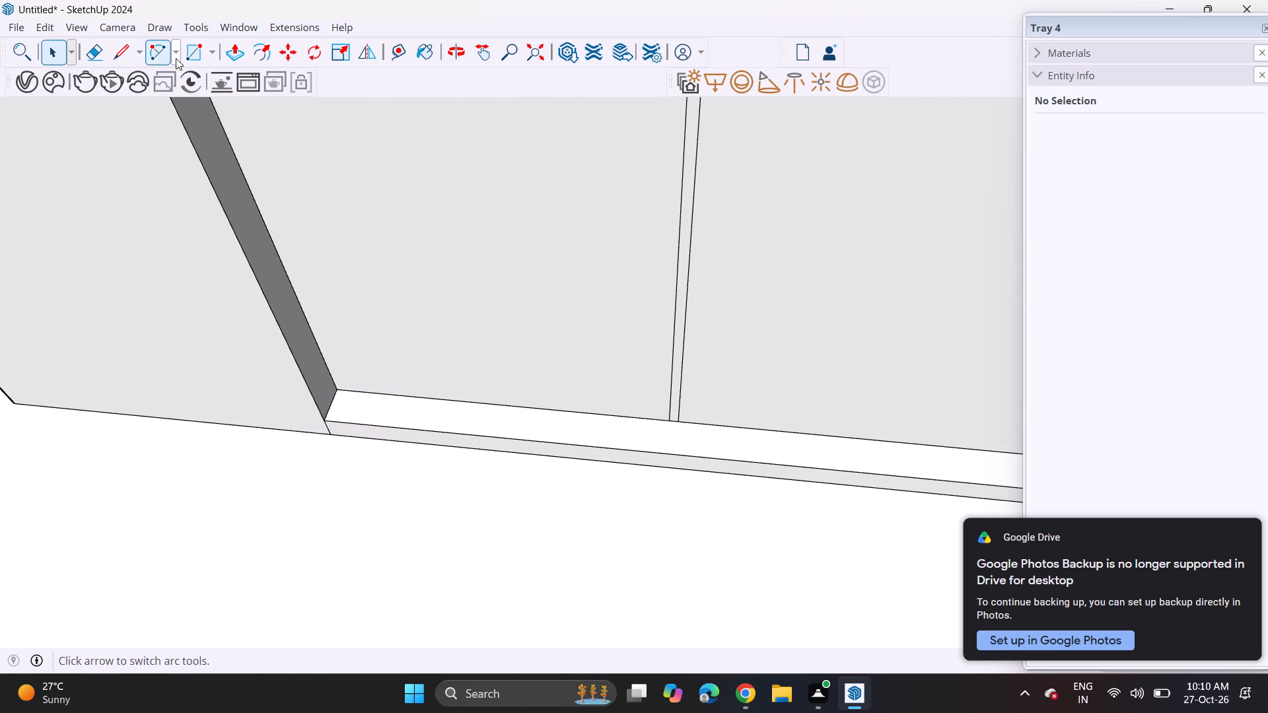
Draw a half-circle arc of about 7/8" radius on the sill top, starting at its back corner along the back edge.
left_click(158, 53)
left_click(332, 390)
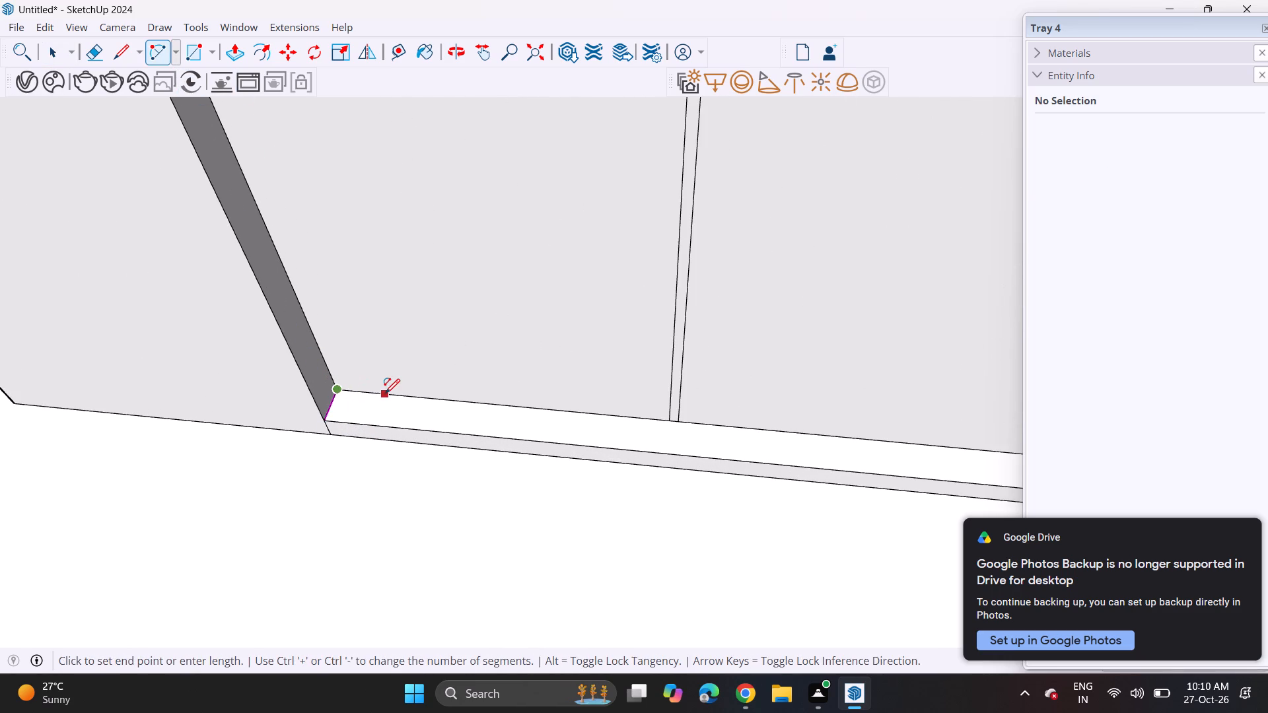
left_click(385, 393)
left_click(355, 403)
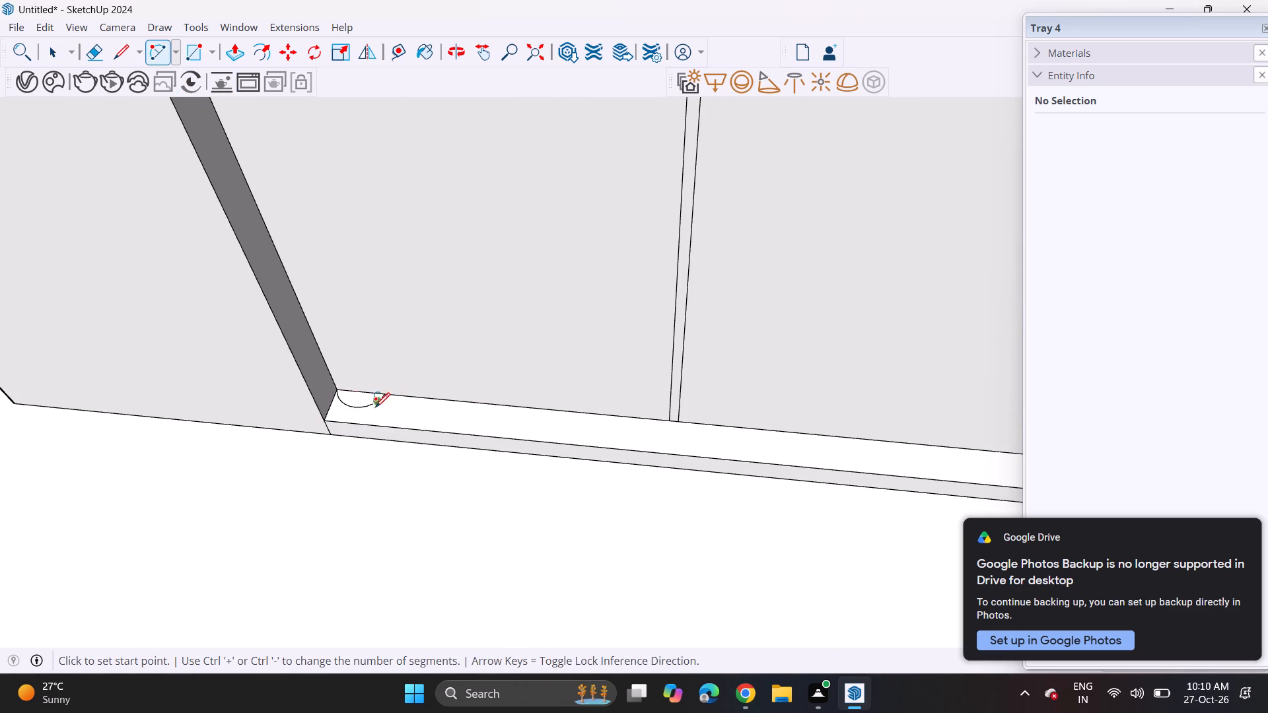
key("space")
left_click(364, 406)
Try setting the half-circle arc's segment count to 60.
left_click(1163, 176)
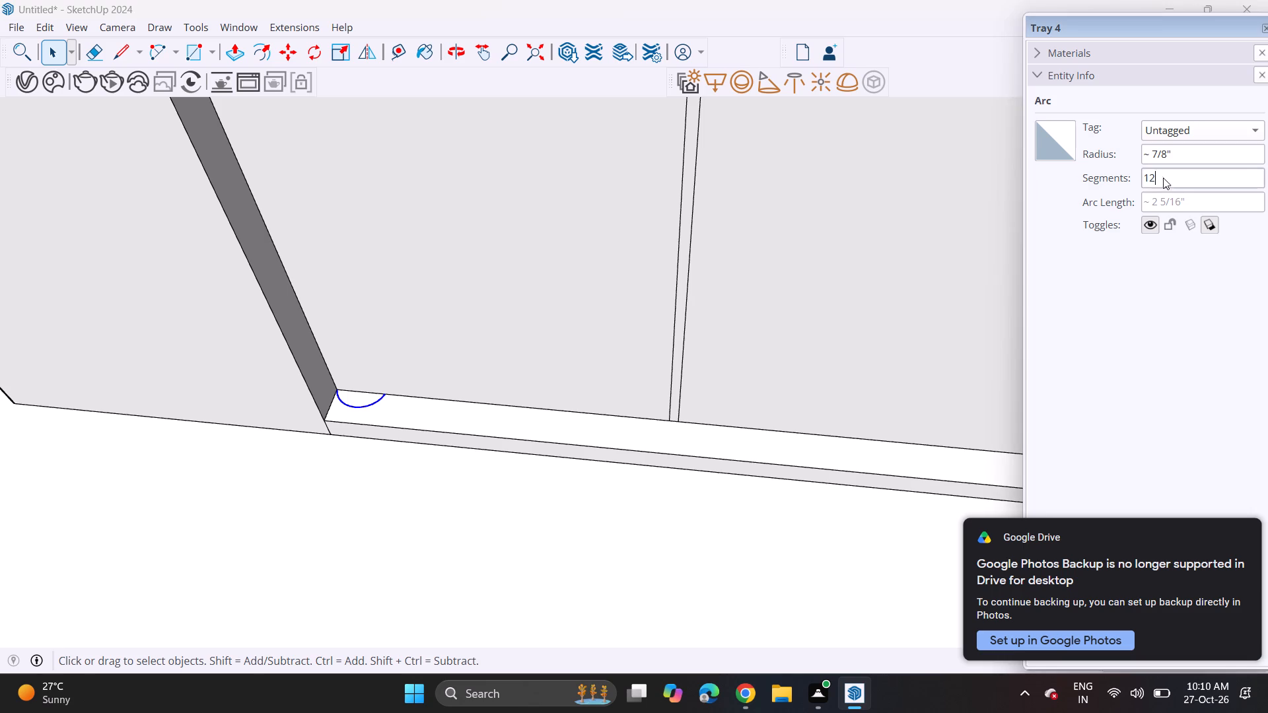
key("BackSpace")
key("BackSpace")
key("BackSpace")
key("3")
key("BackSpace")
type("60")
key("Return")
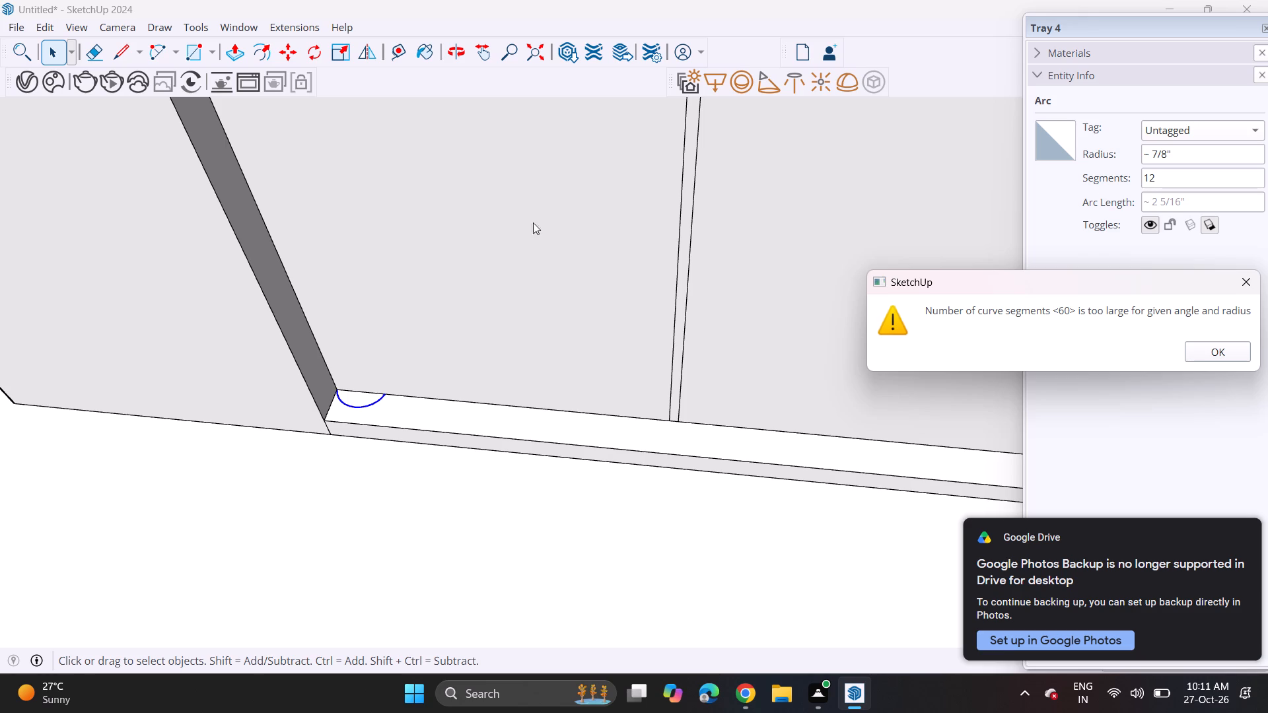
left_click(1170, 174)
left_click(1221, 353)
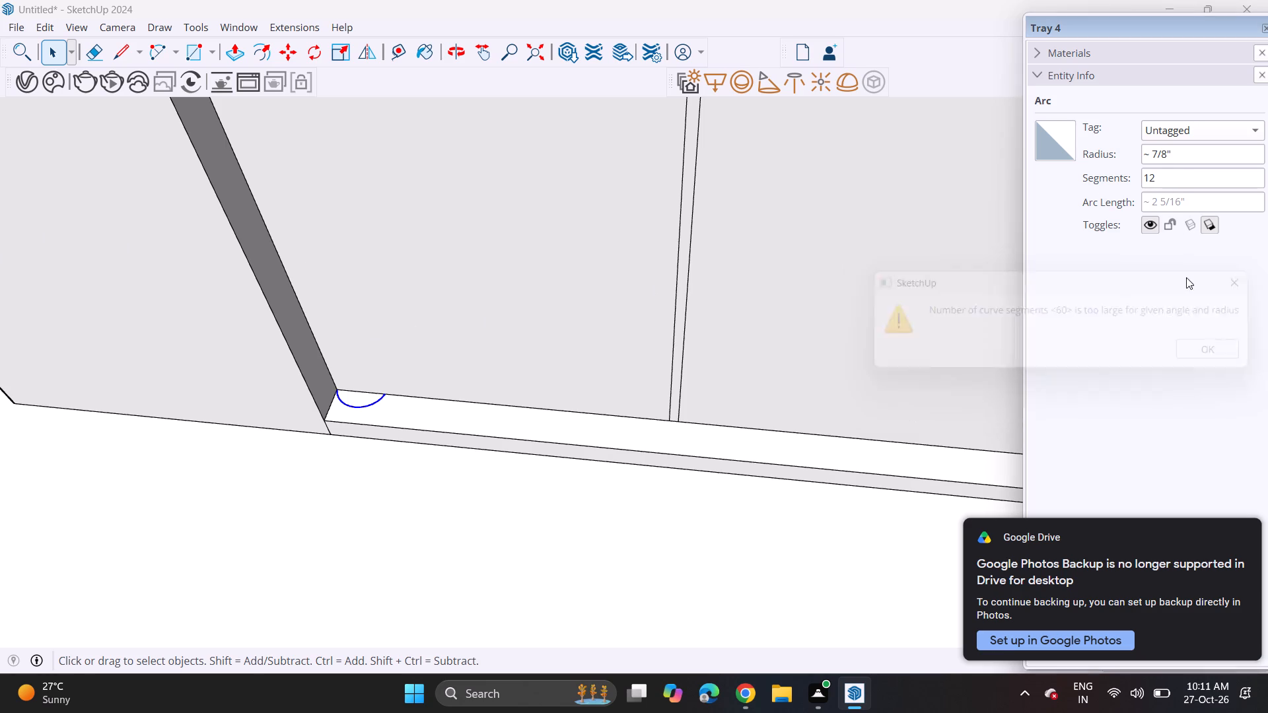
Set the half-circle arc's segment count to 30.
left_click(1164, 184)
key("BackSpace")
key("BackSpace")
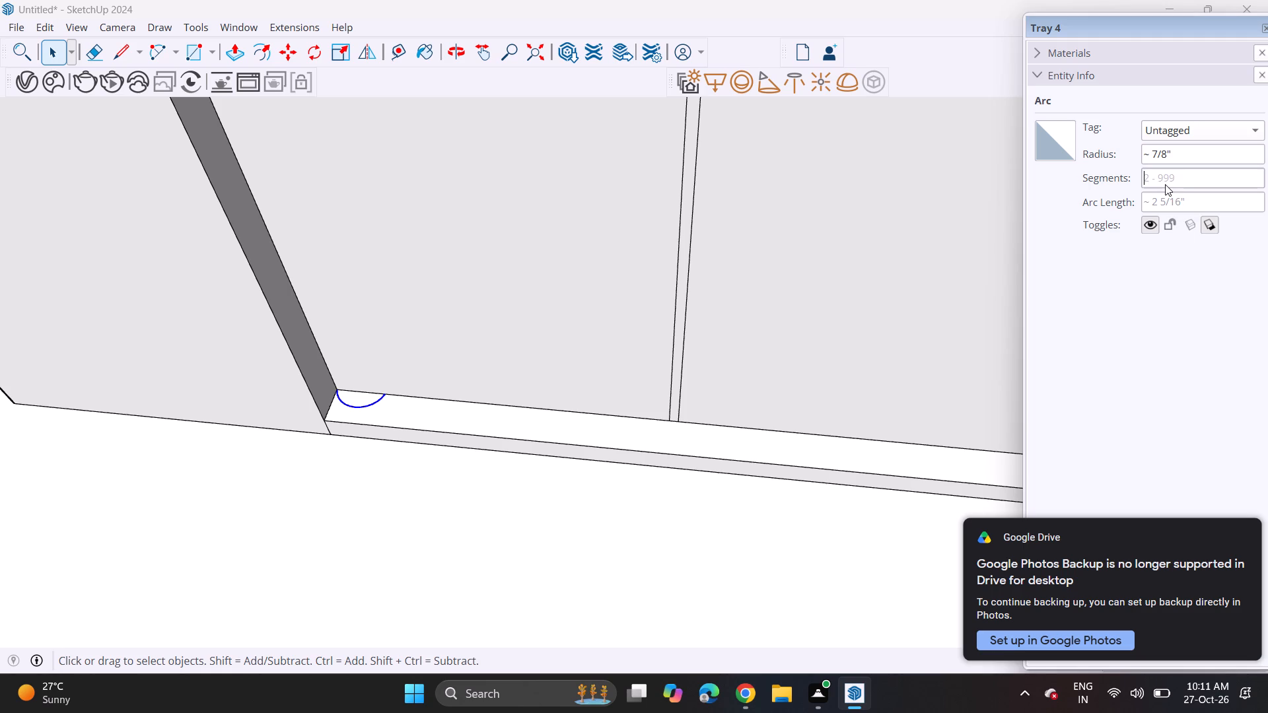
type("30")
key("Return")
key("space")
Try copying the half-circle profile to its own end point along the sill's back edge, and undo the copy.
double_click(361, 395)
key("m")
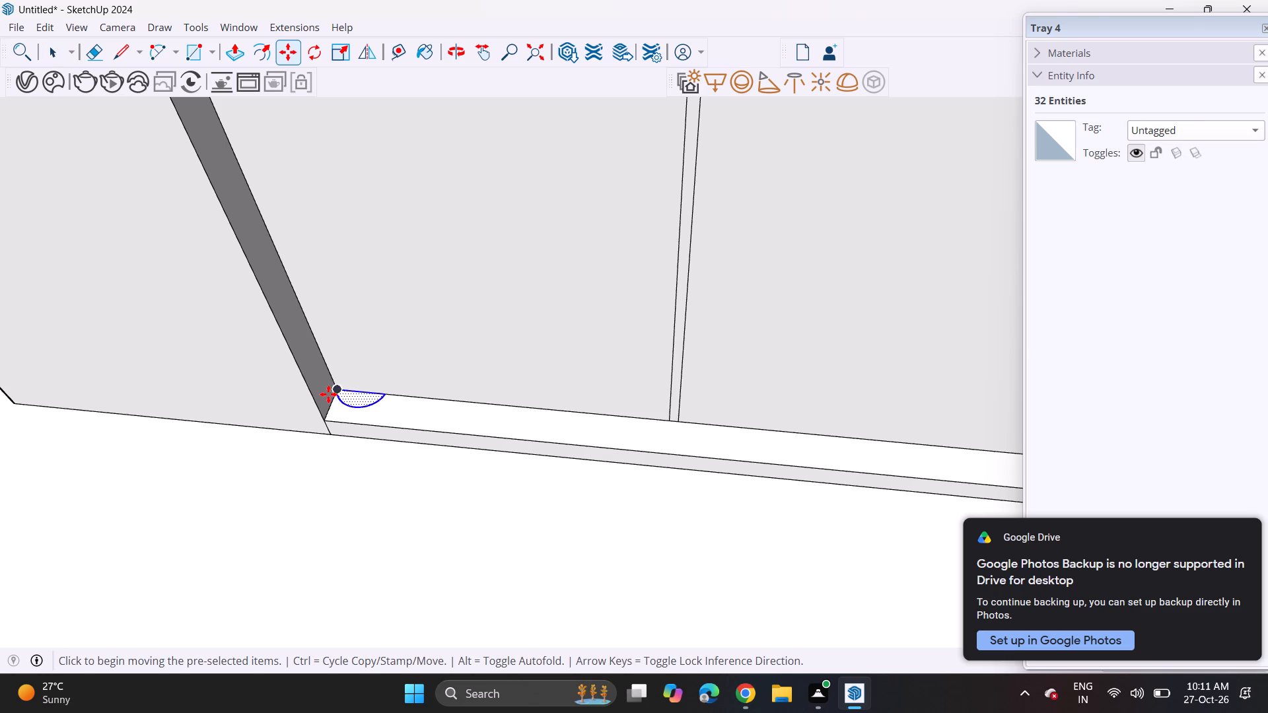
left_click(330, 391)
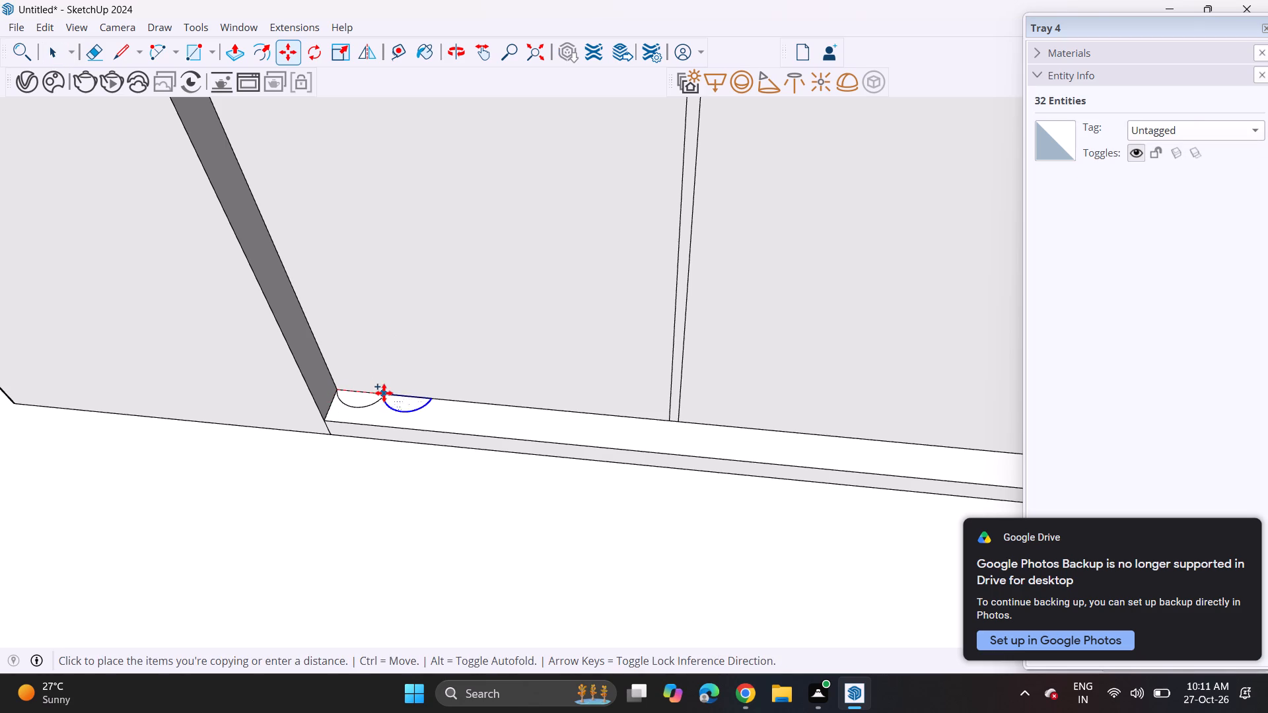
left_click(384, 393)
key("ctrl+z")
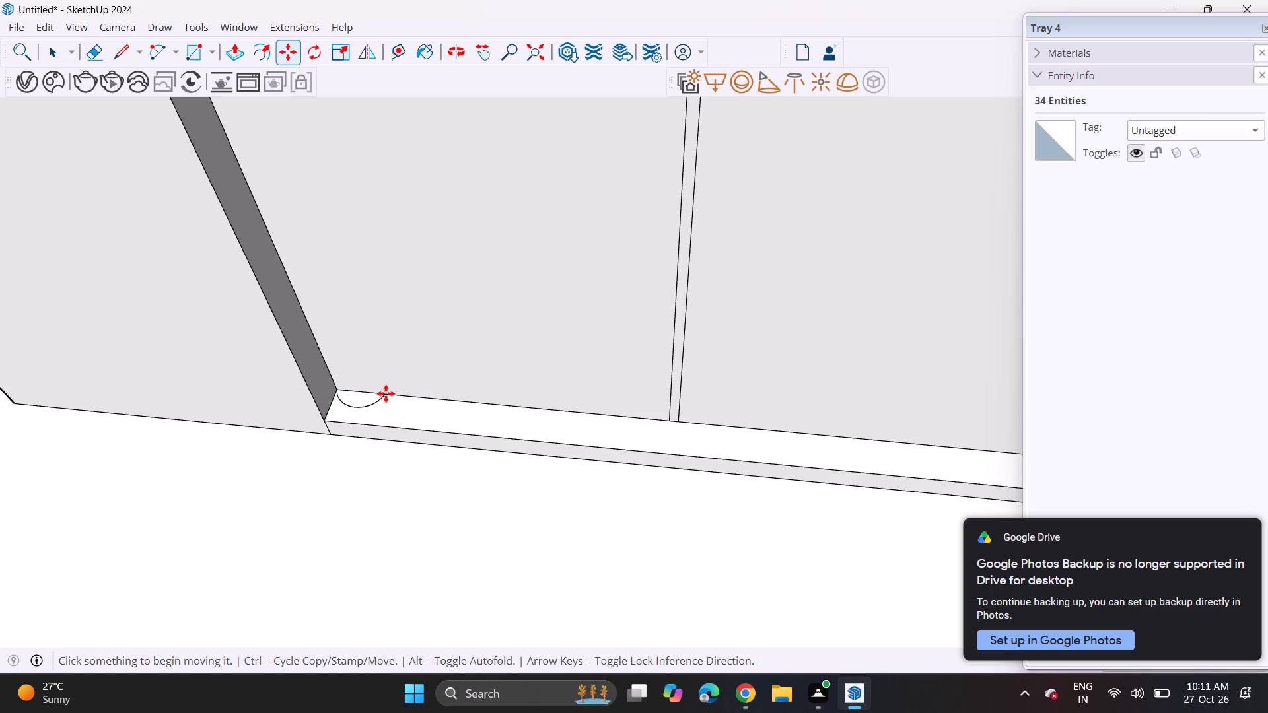
Copy the half-circle profile end to end along the sill's back edge, making six copies up to the joint between the doors.
key("space")
double_click(361, 397)
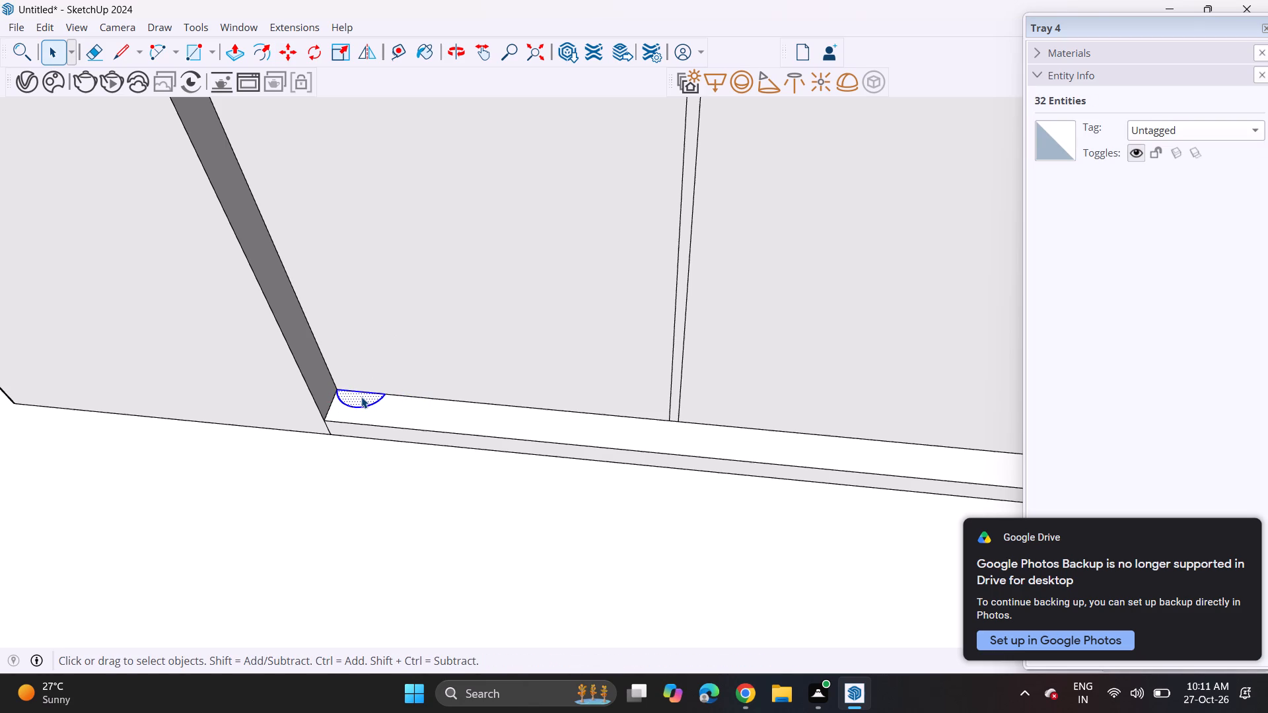
key("m")
left_click(343, 391)
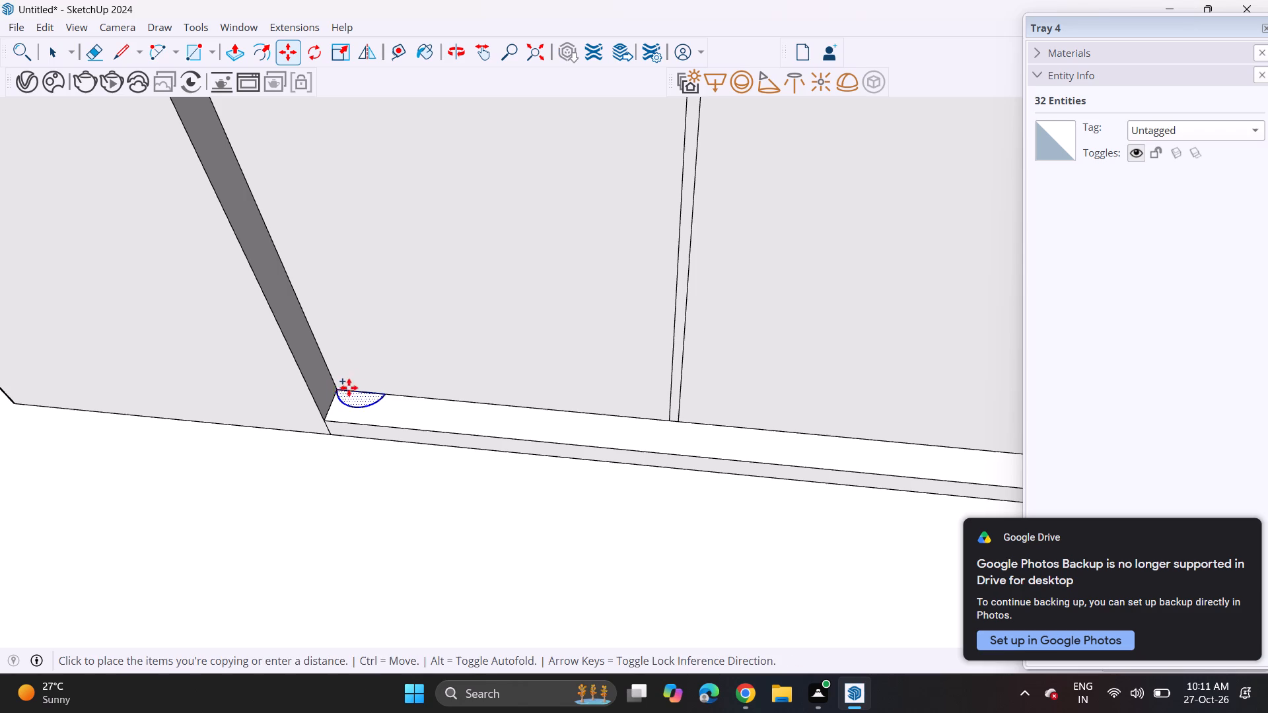
left_click(388, 395)
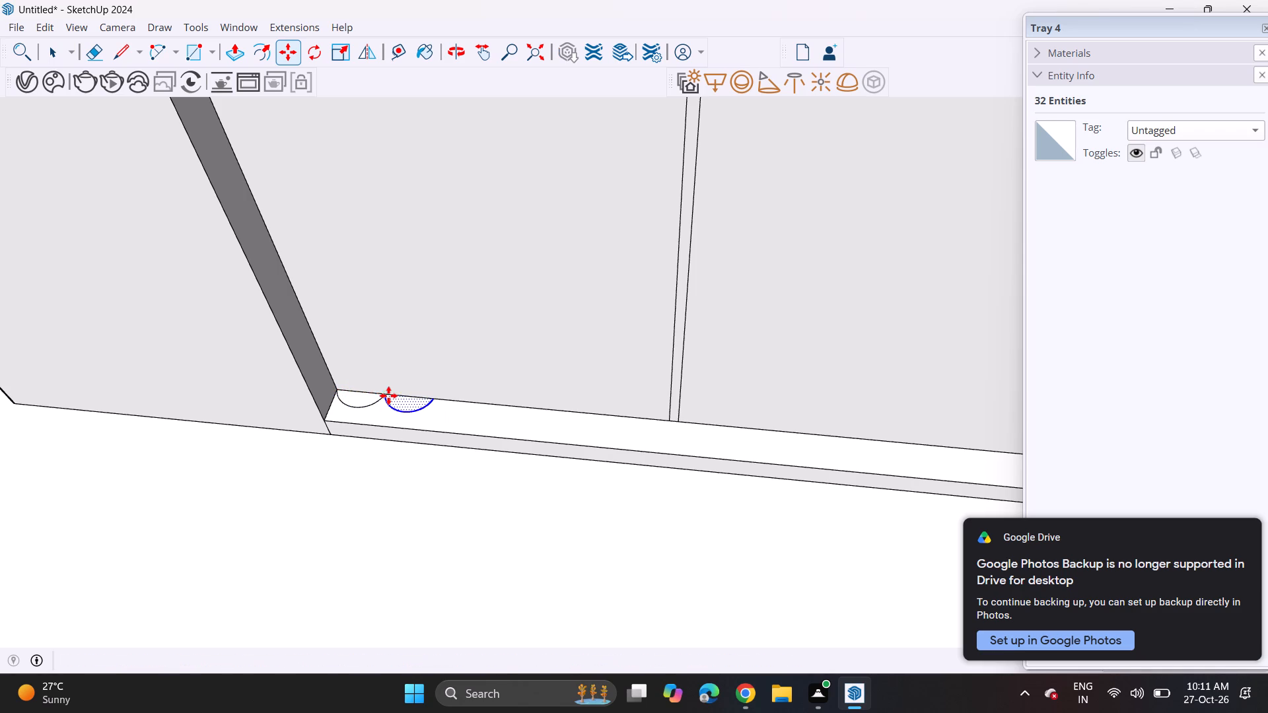
left_click(388, 393)
left_click(433, 397)
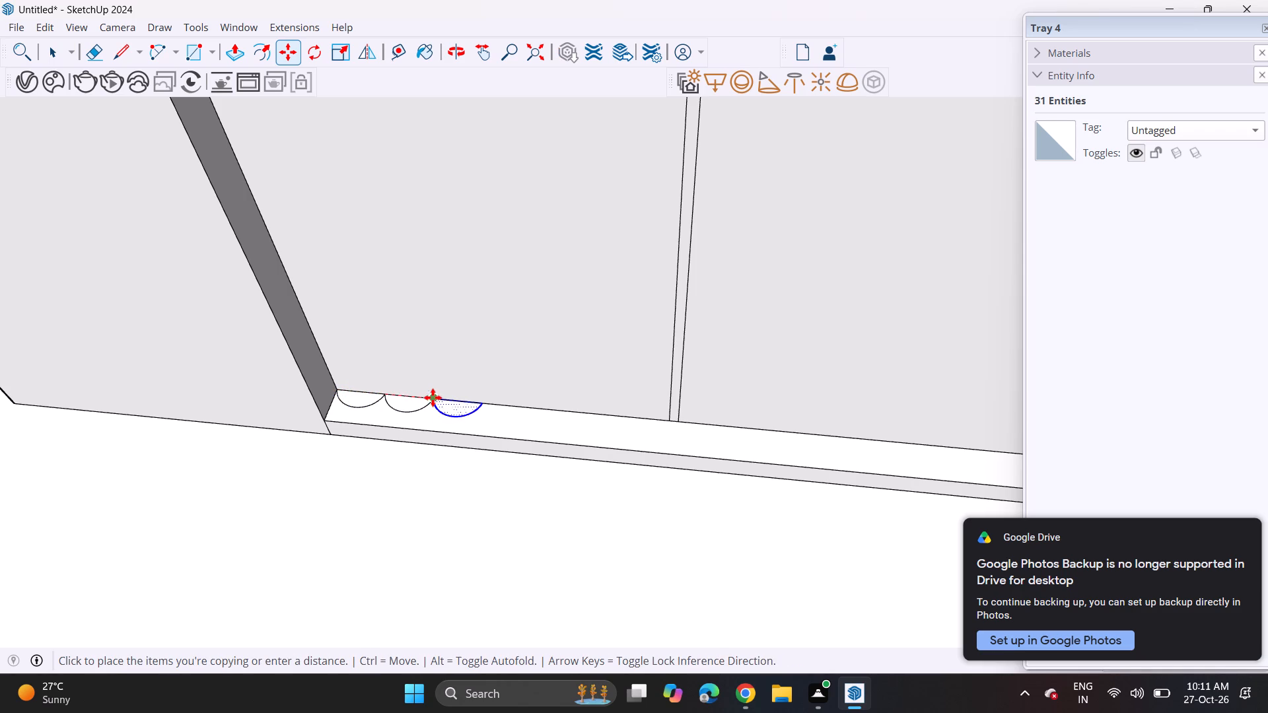
left_click(436, 399)
left_click(481, 403)
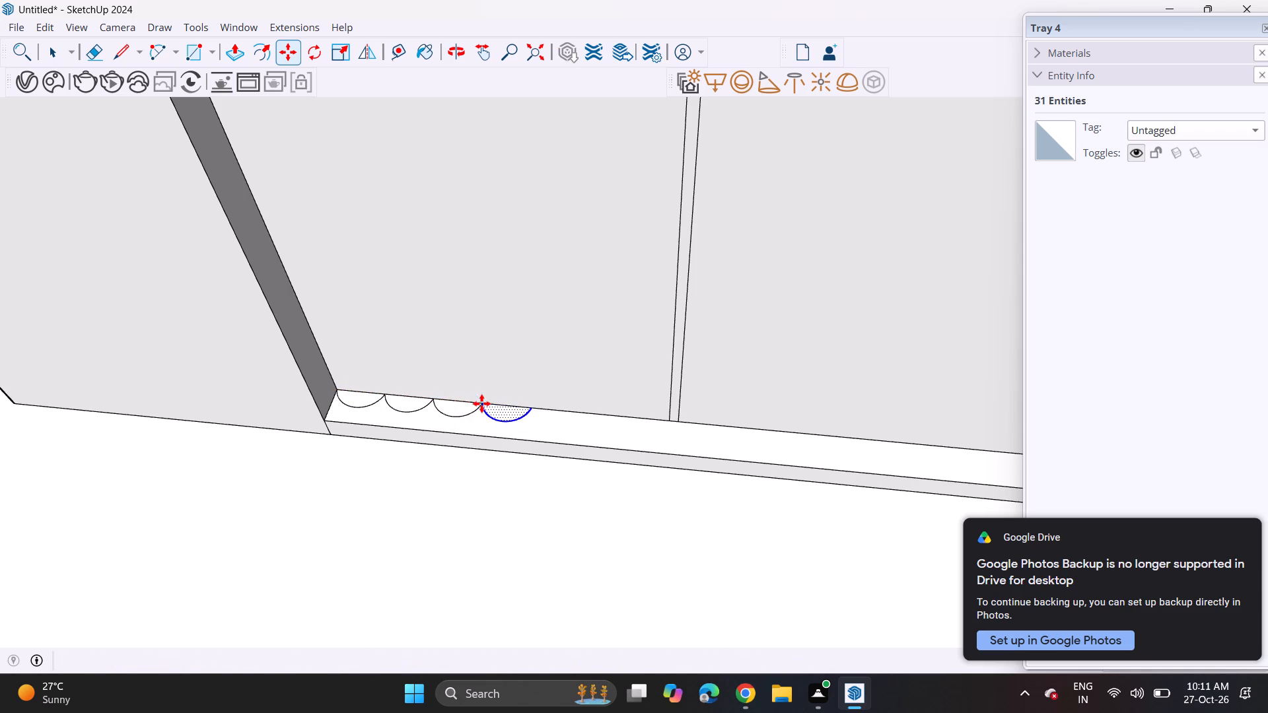
left_click(480, 403)
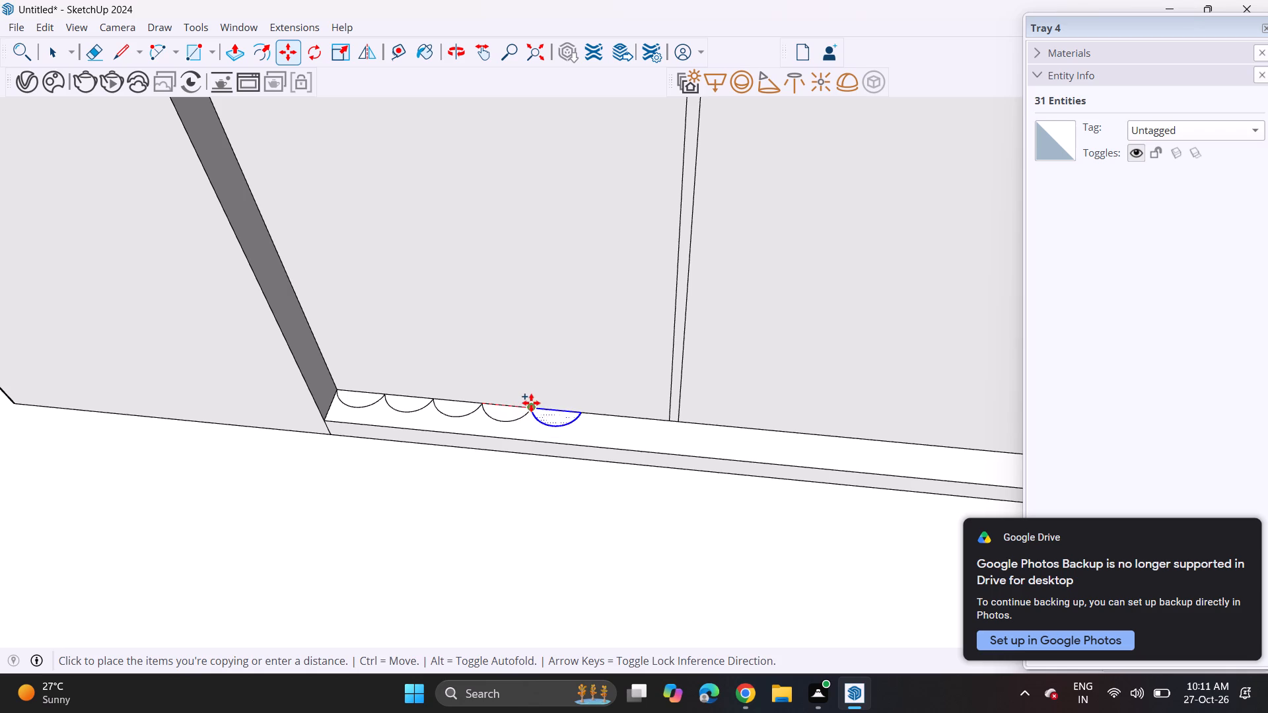
left_click(531, 403)
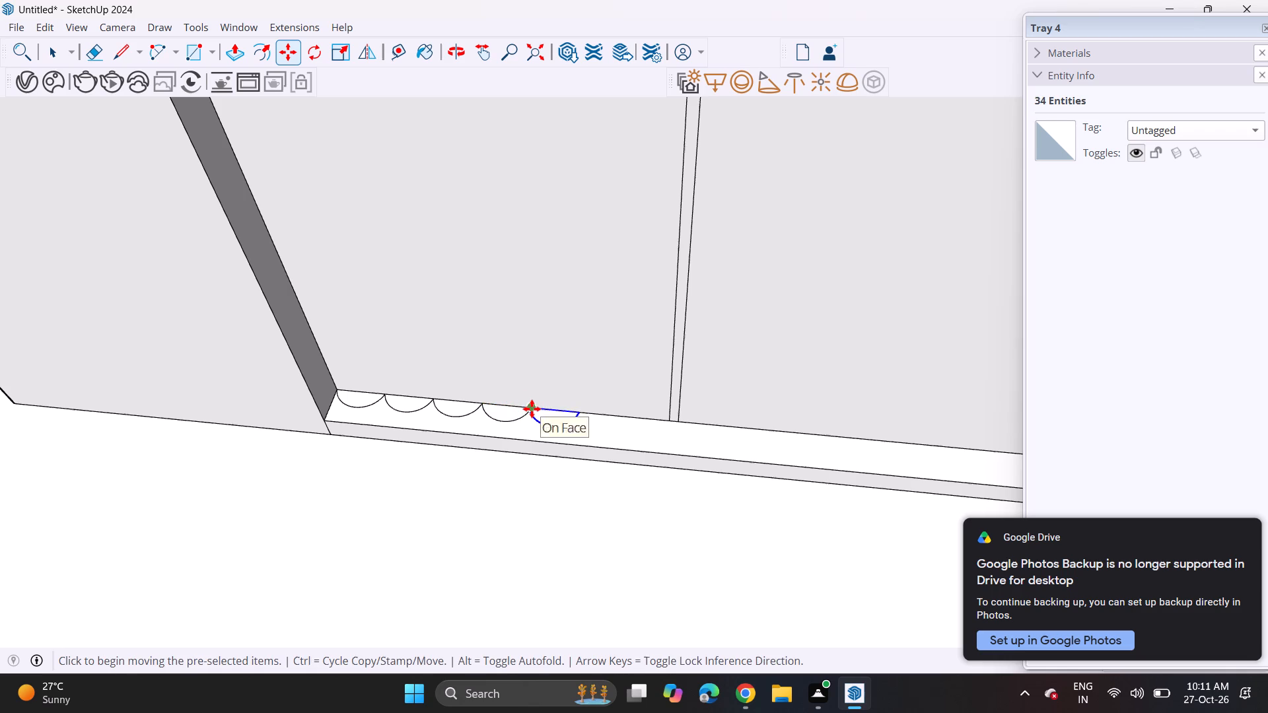
left_click(532, 409)
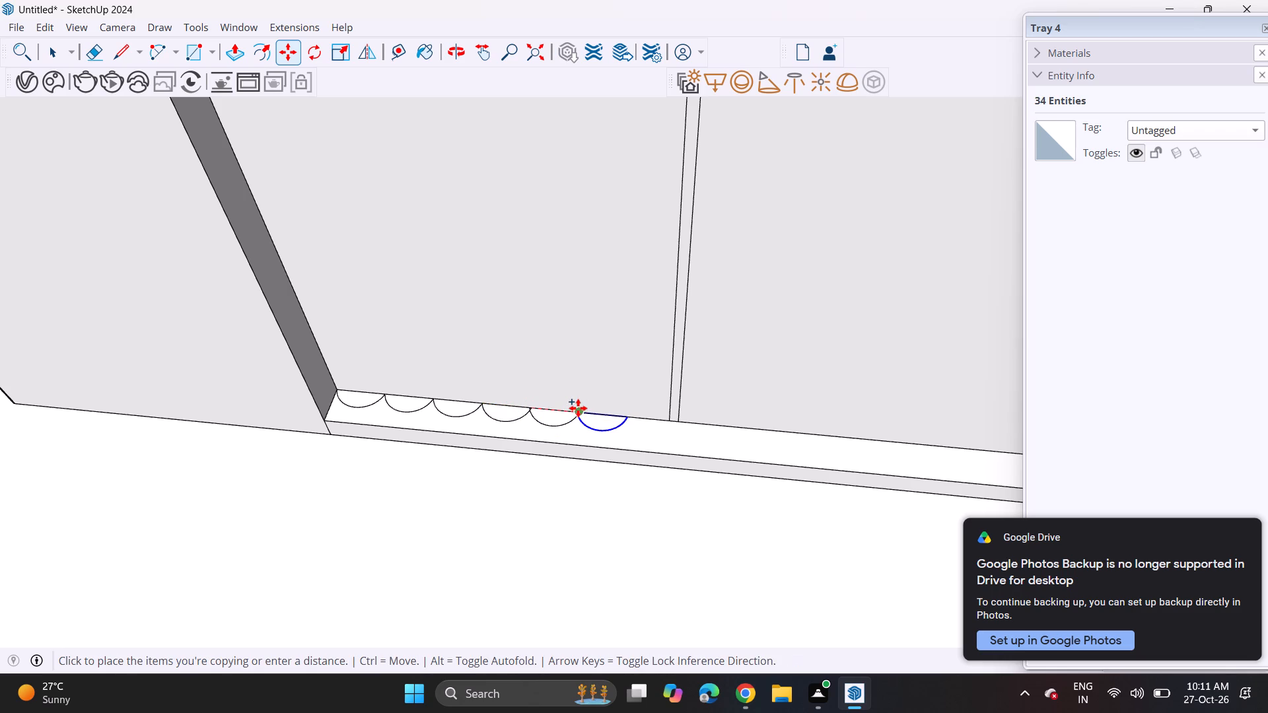
left_click(580, 408)
left_click(582, 411)
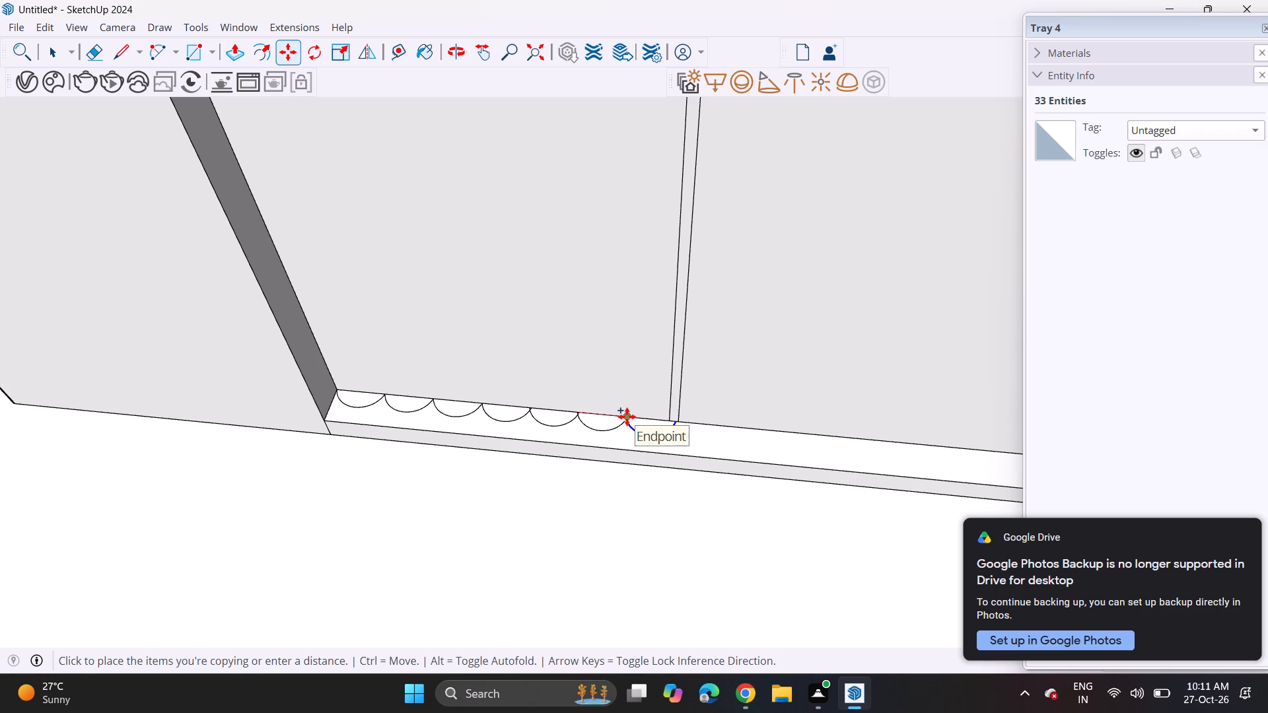
left_click(627, 417)
Extrude the first half-circle profile at the left door's outer edge up to the door's arch.
scroll(590, 366, "down", 1)
scroll(590, 366, "up", 1)
scroll(590, 366, "down", 4)
scroll(495, 335, "down", 4)
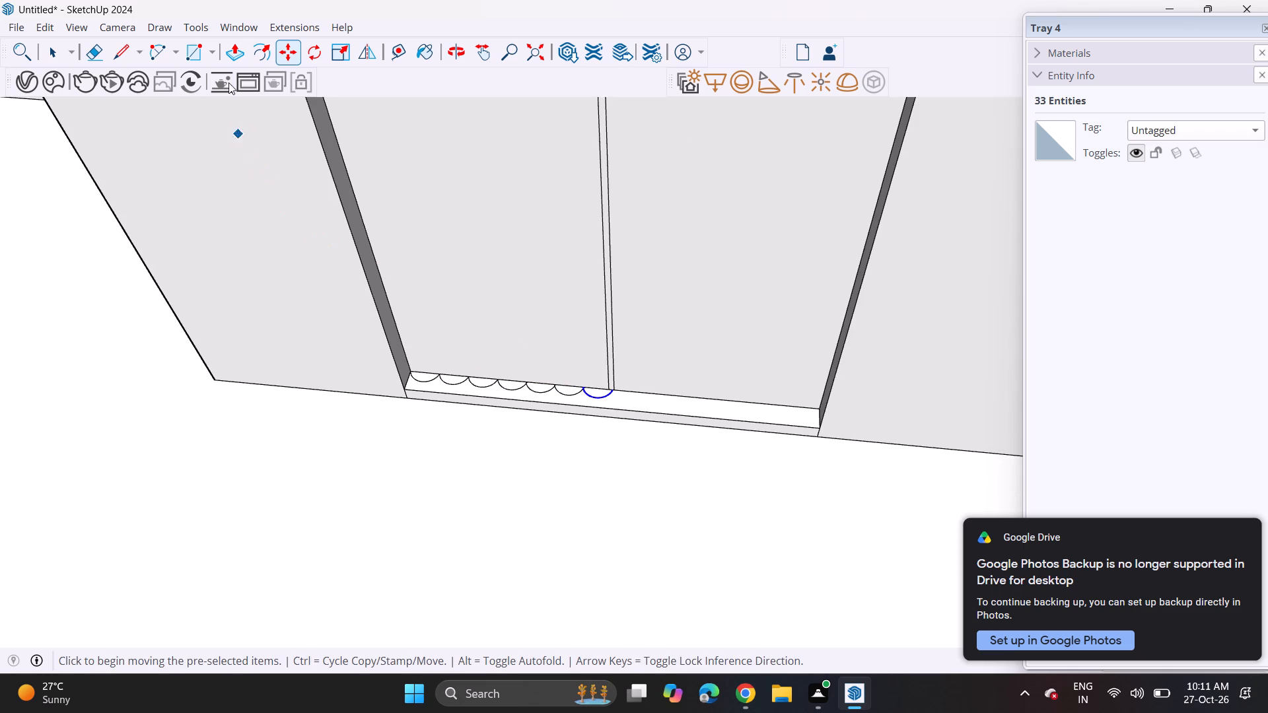
left_click(244, 51)
left_click(418, 379)
scroll(437, 282, "down", 3)
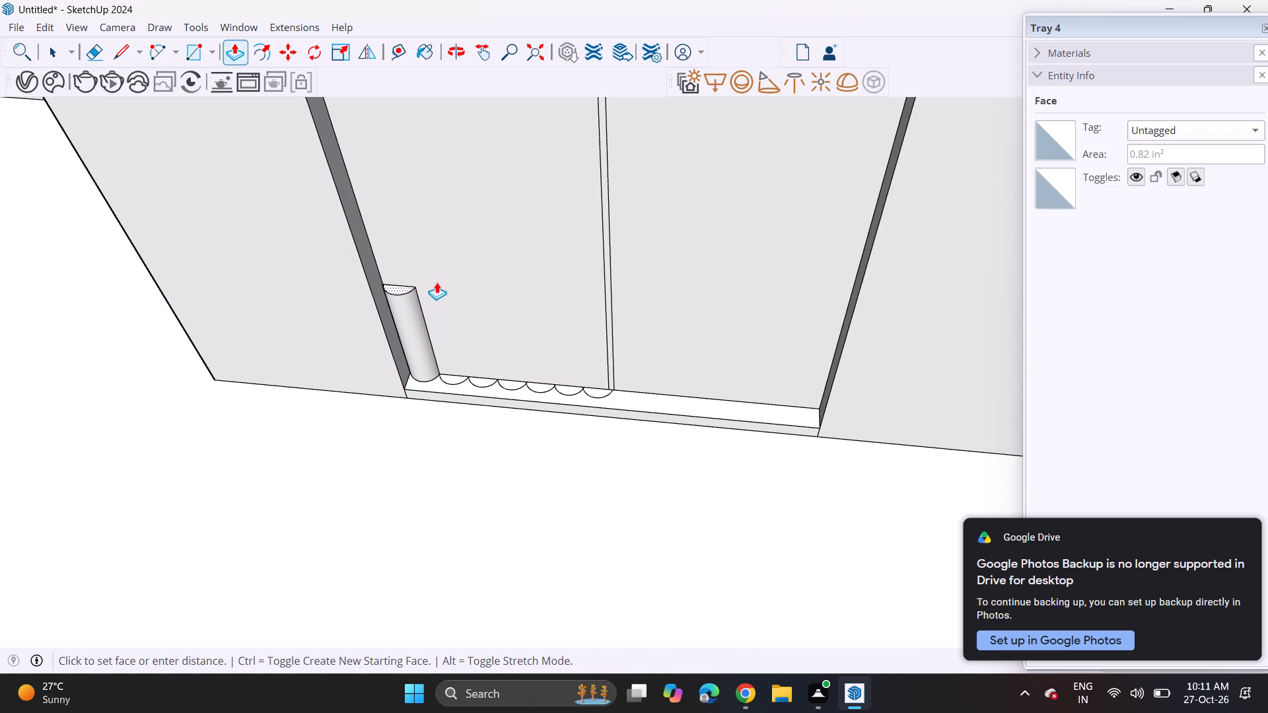
scroll(437, 282, "down", 6)
middle_click_drag(450, 287, 412, 231, "shift")
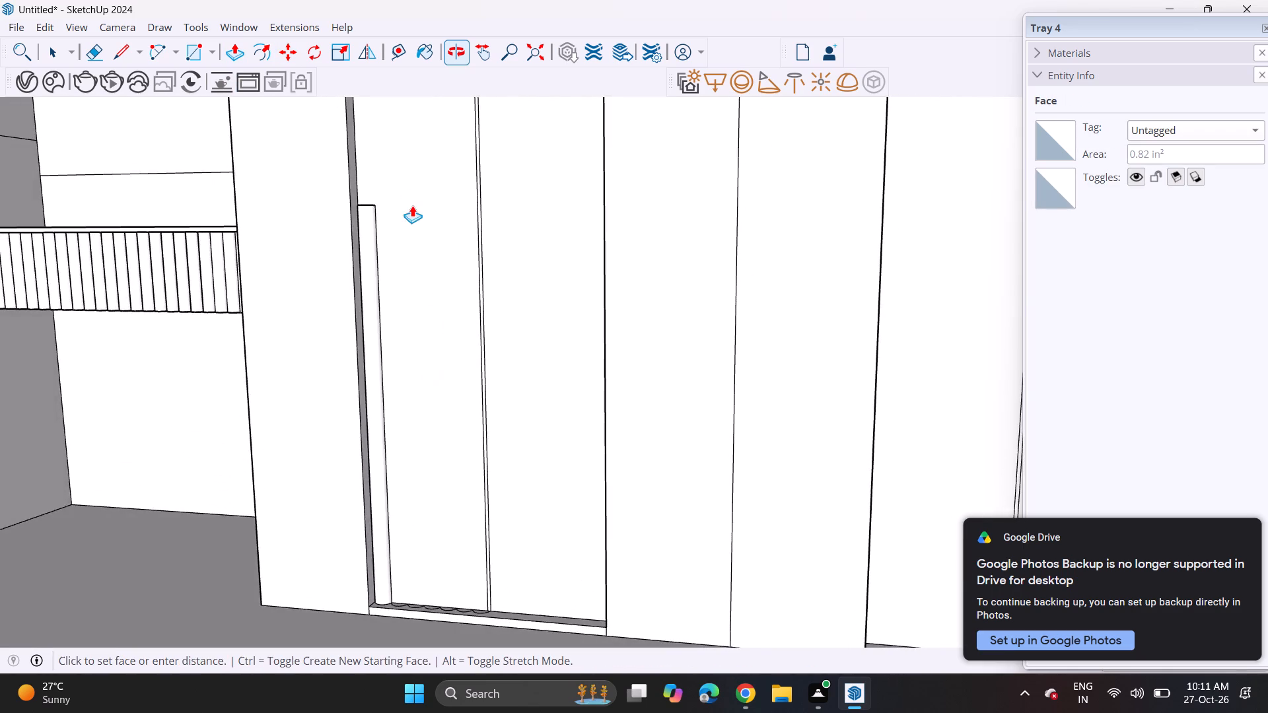
scroll(408, 190, "down", 5)
scroll(408, 190, "up", 1)
scroll(408, 190, "down", 1)
scroll(408, 190, "up", 3)
middle_click_drag(411, 199, 444, 508, "shift")
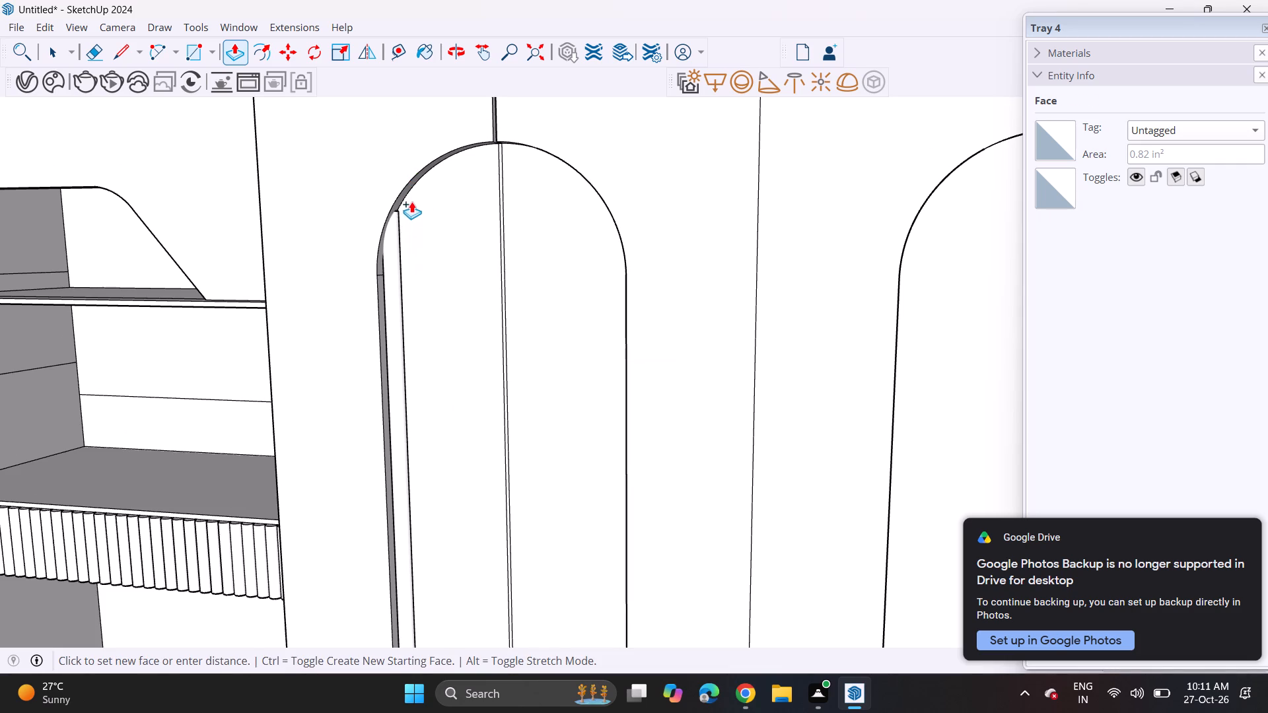
left_click(413, 176)
Extrude the second half-circle profile on the sill by the same height as the first flute.
scroll(411, 318, "down", 6)
scroll(409, 337, "up", 1)
scroll(408, 339, "down", 2)
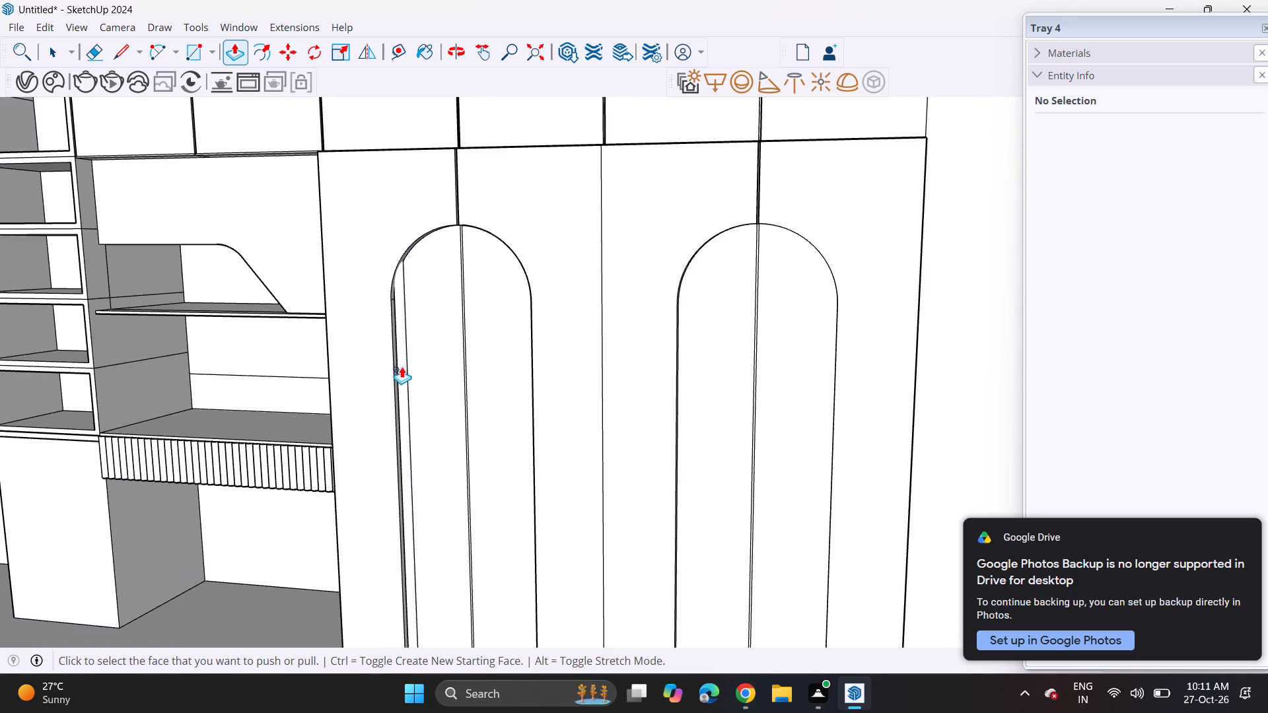
scroll(407, 380, "down", 4)
middle_click_drag(404, 400, 380, 285)
middle_click(380, 285, "shift")
middle_click_drag(382, 382, 388, 501)
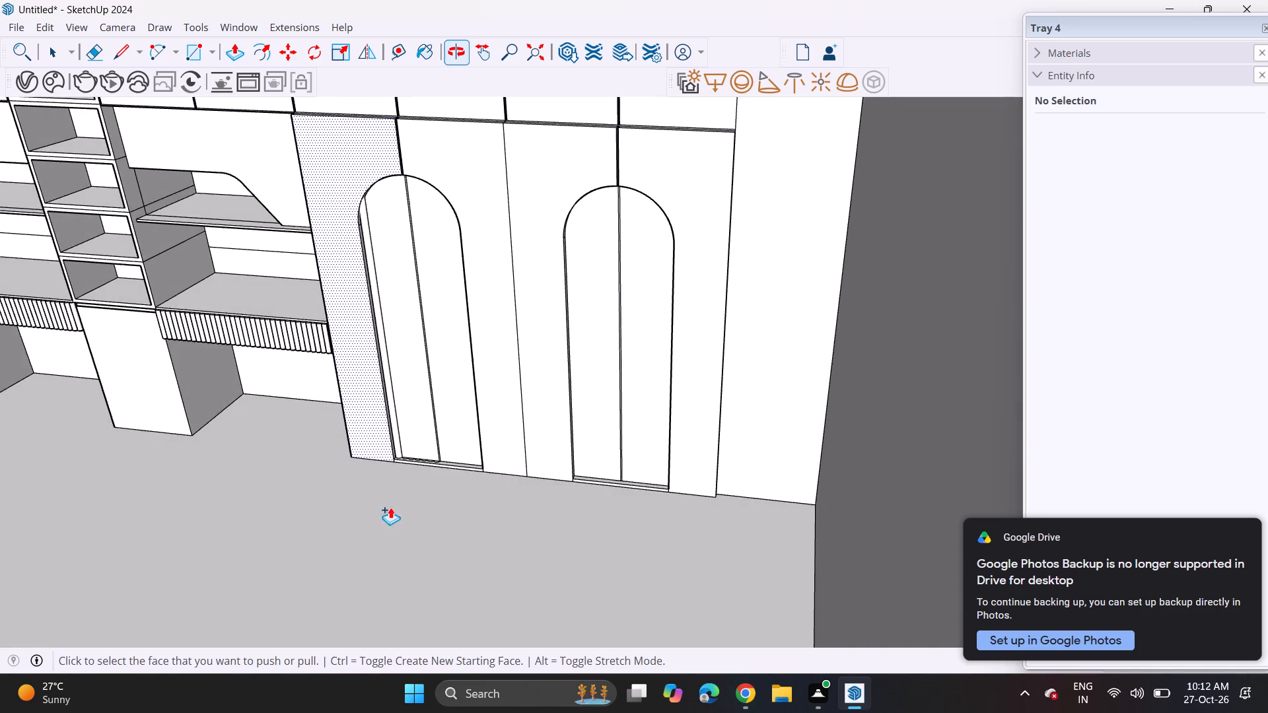
scroll(405, 456, "up", 13)
scroll(408, 450, "down", 1)
scroll(408, 450, "up", 1)
double_click(406, 462)
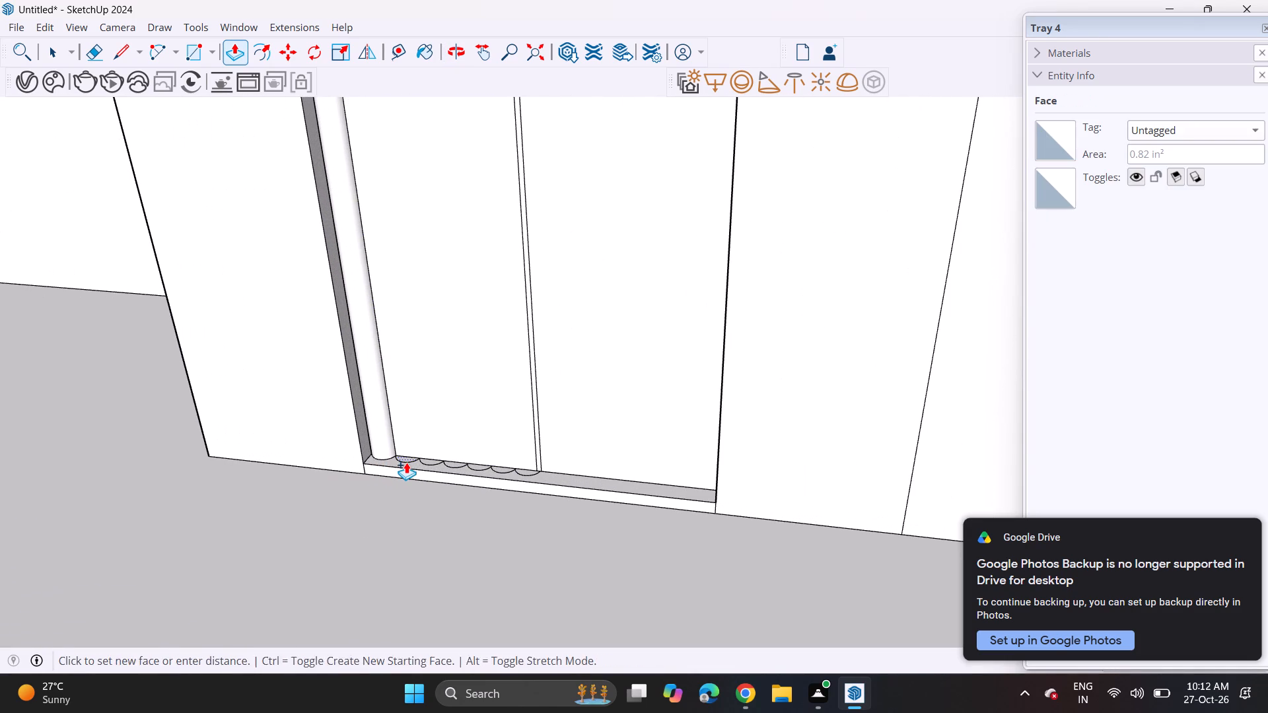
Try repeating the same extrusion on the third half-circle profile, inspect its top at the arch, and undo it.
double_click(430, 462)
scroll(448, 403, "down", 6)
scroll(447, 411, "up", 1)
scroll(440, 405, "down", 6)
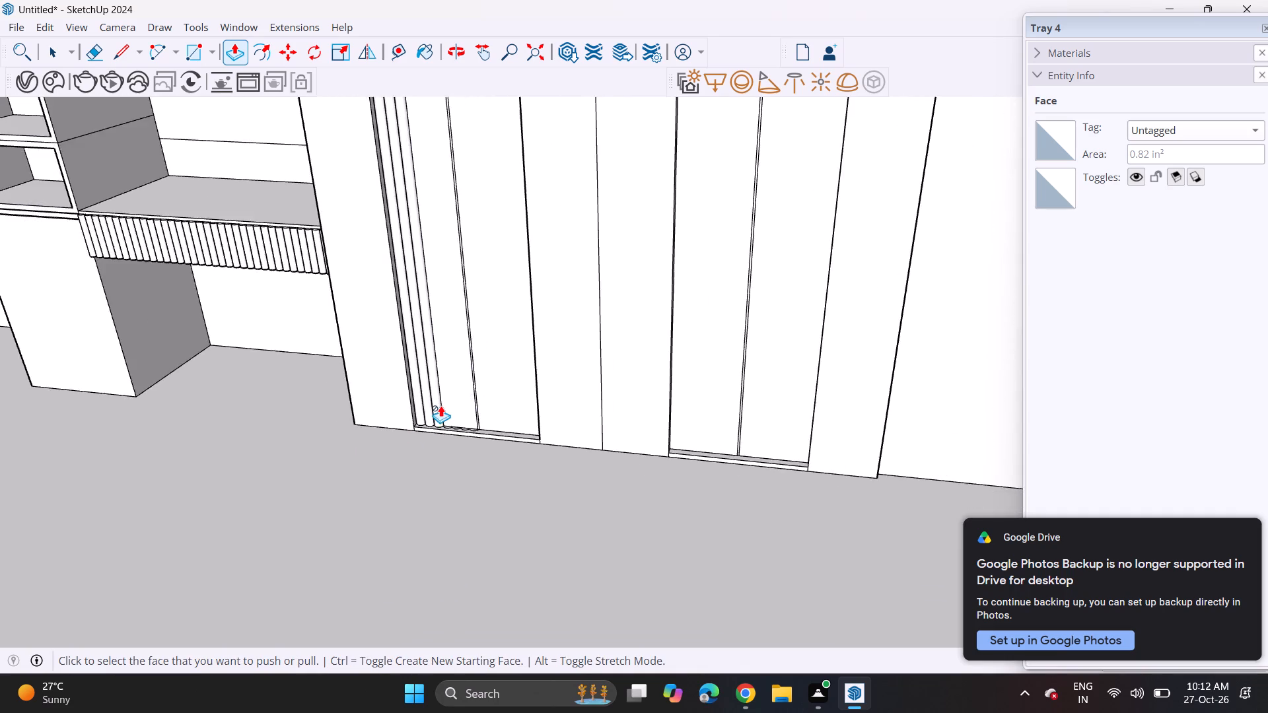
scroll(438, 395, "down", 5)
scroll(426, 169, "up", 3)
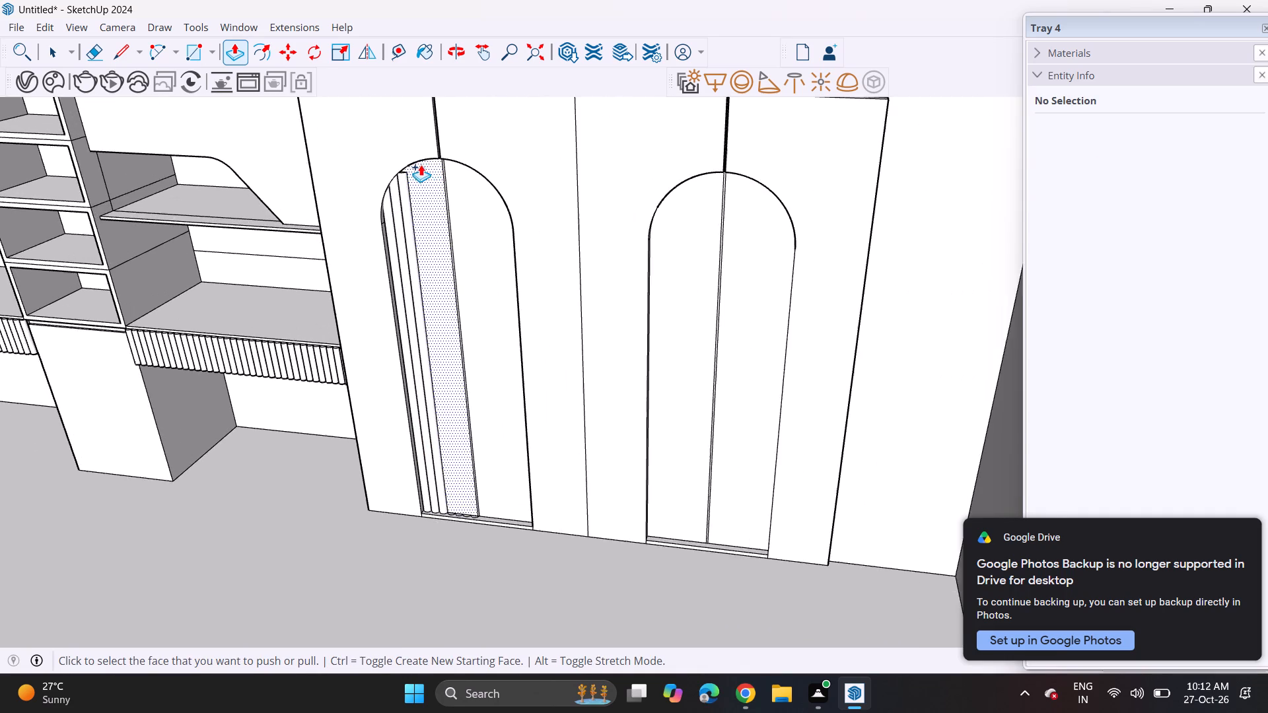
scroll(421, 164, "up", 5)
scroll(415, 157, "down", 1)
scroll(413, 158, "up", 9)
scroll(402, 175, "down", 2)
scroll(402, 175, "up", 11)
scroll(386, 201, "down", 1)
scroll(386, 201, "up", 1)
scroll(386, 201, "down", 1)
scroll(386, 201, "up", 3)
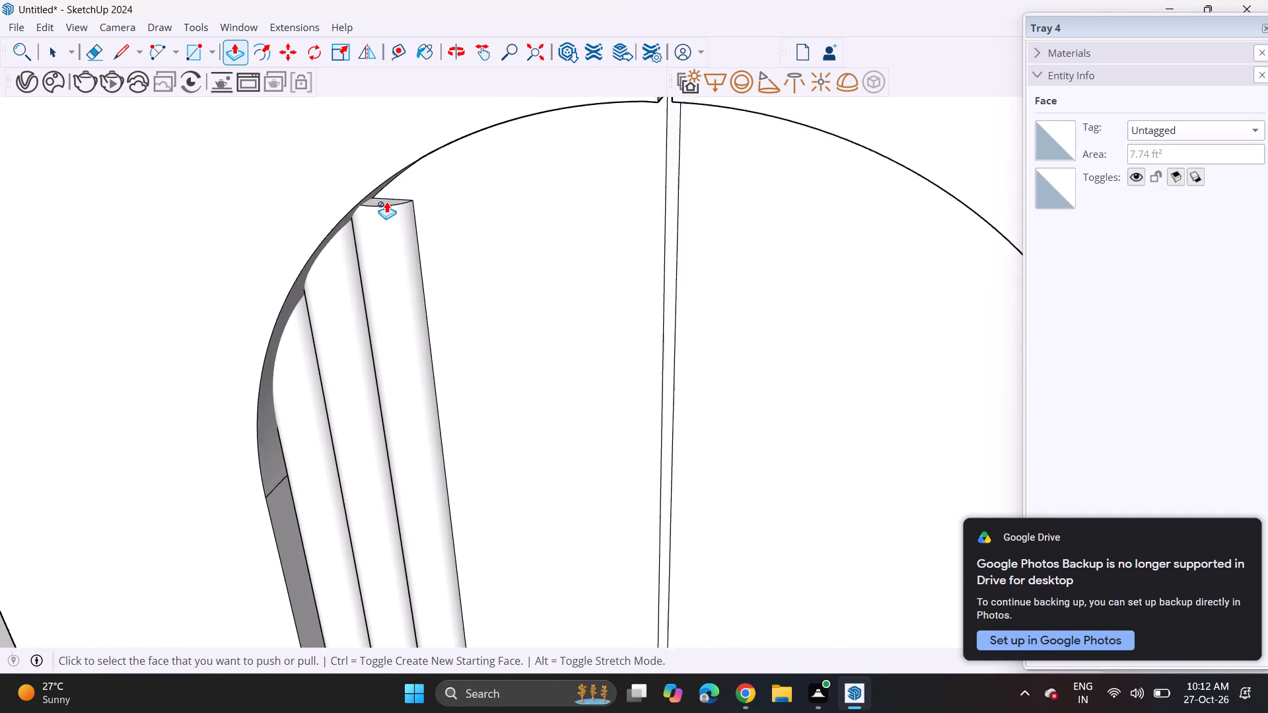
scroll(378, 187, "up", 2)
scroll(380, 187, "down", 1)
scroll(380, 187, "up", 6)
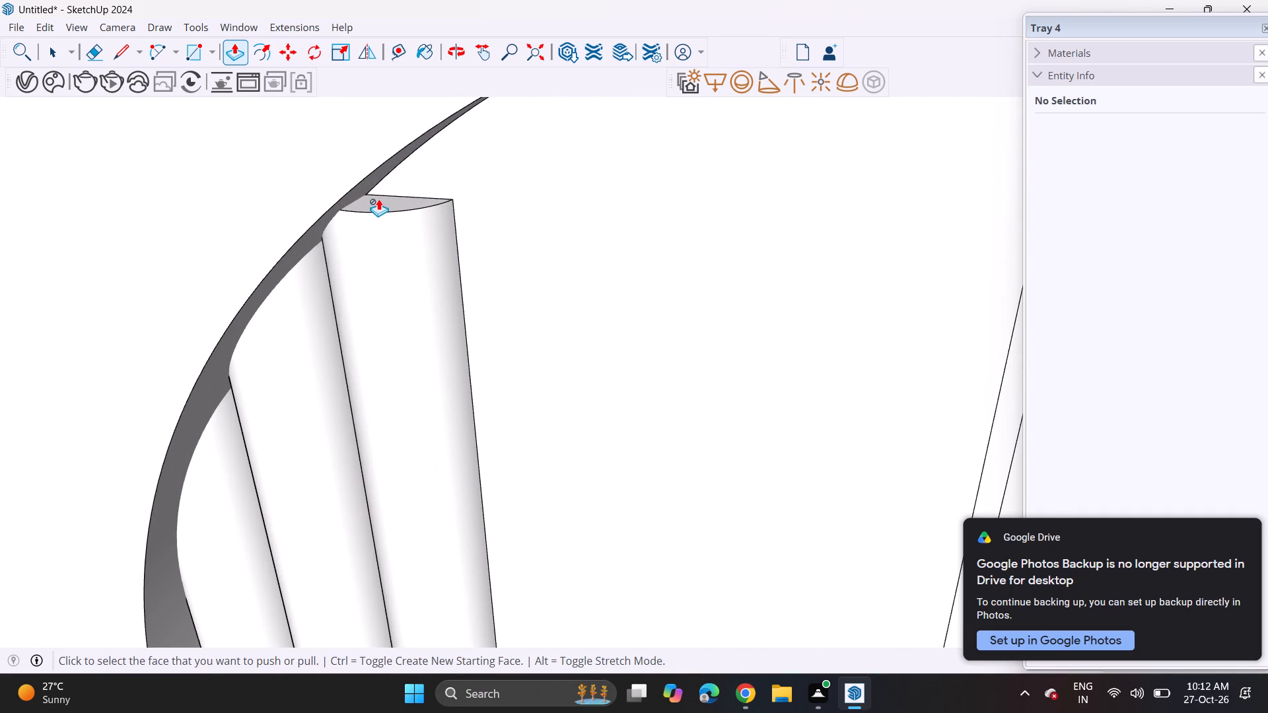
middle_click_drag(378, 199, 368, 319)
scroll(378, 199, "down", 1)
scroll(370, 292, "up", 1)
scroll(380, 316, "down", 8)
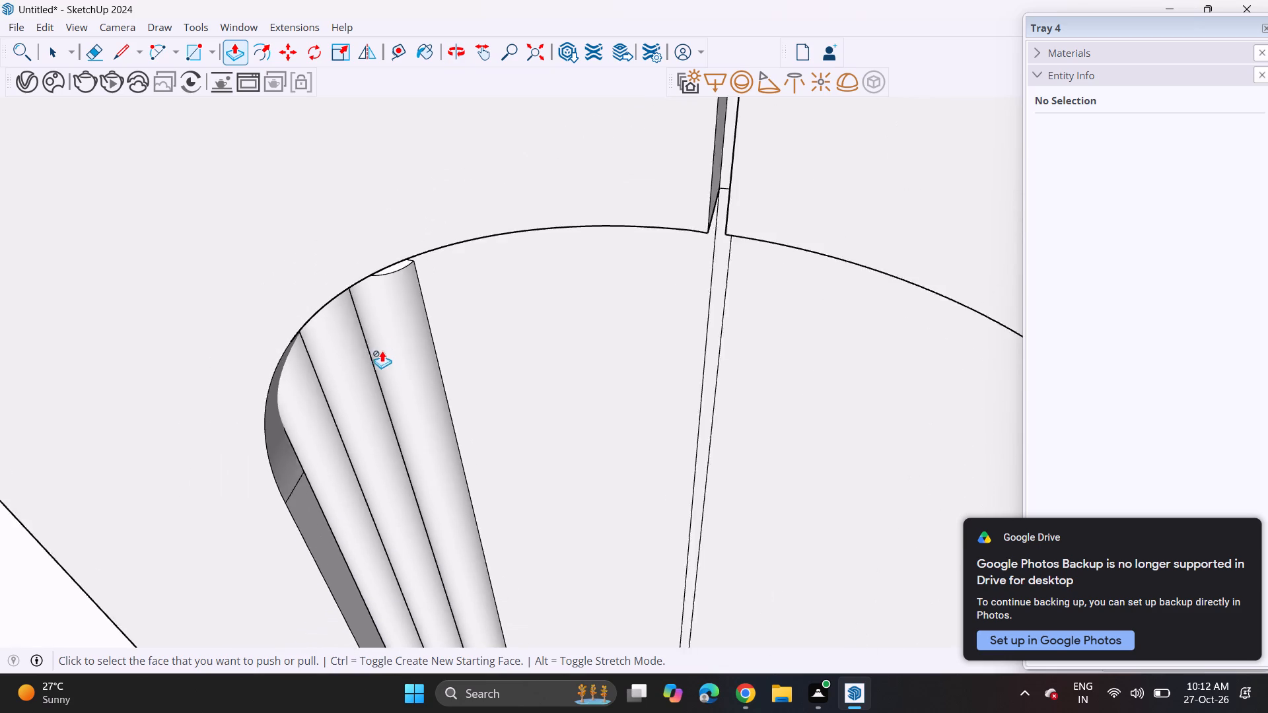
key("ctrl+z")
Extrude the third half-circle profile up to the arch beside the first two flutes.
scroll(384, 388, "down", 8)
scroll(394, 440, "up", 1)
middle_click_drag(419, 529, 415, 210, "shift")
scroll(417, 203, "down", 1, "shift")
scroll(417, 203, "up", 1, "shift")
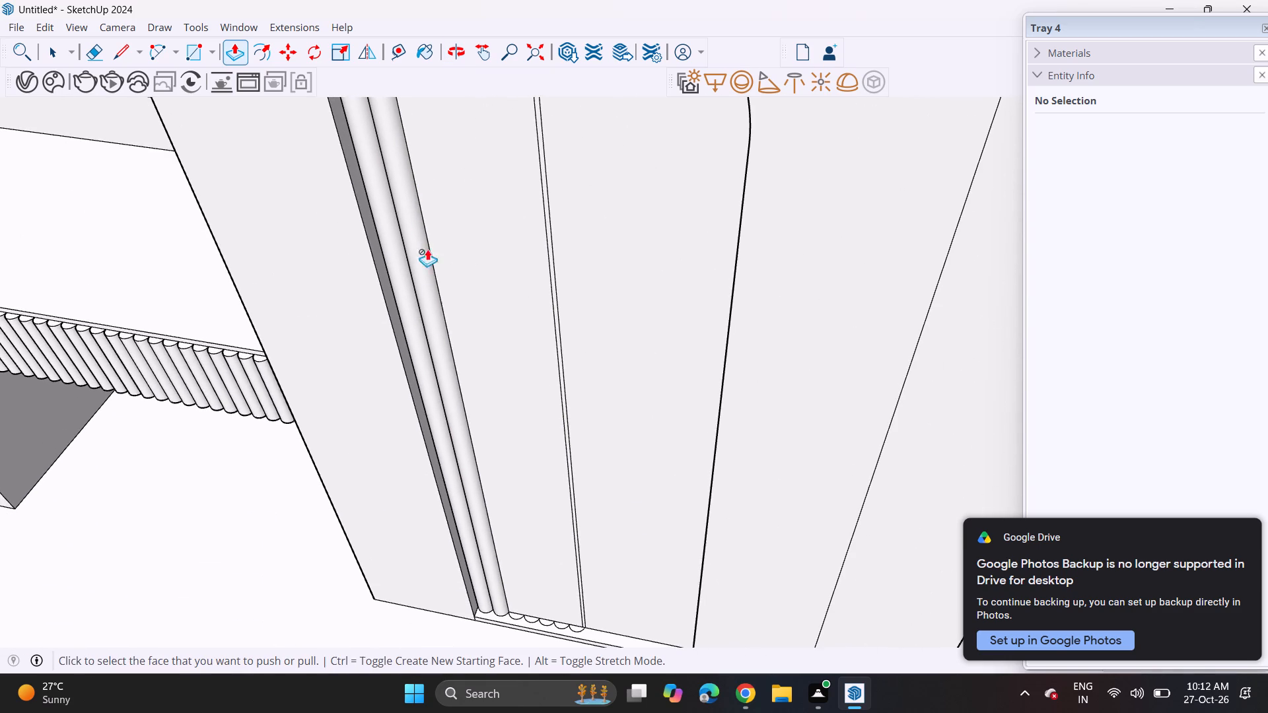
scroll(509, 594, "up", 3)
left_click(516, 623)
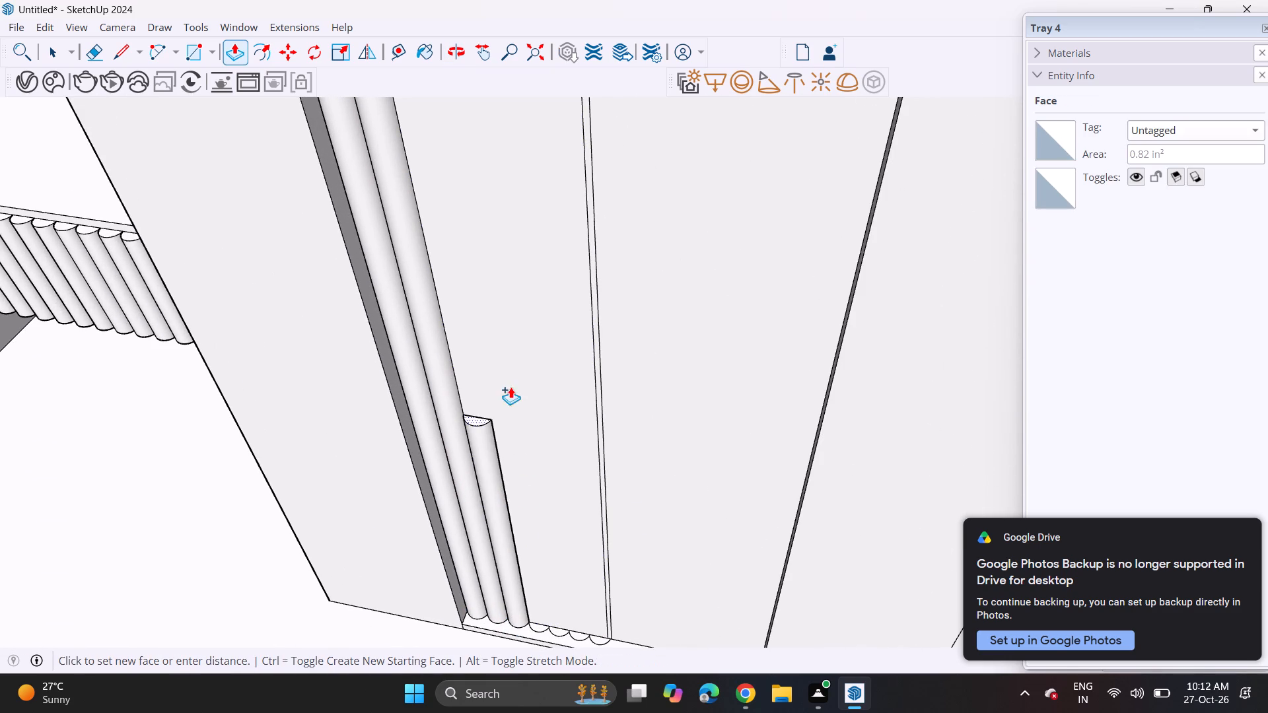
scroll(470, 205, "up", 1)
middle_click_drag(470, 205, 524, 562, "shift")
scroll(499, 508, "down", 2)
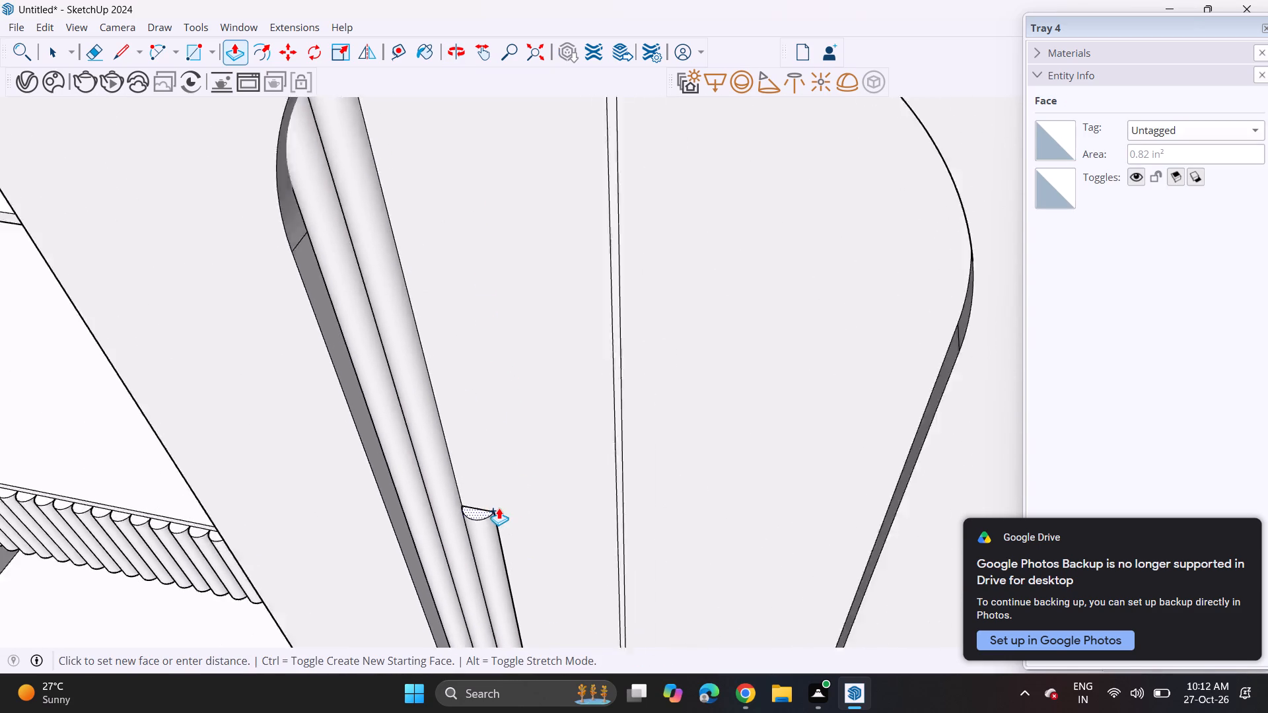
scroll(499, 508, "down", 7)
left_click(449, 249)
Extrude the fourth half-circle profile from the sill up to the top of the arch.
middle_click_drag(439, 376, 423, 303)
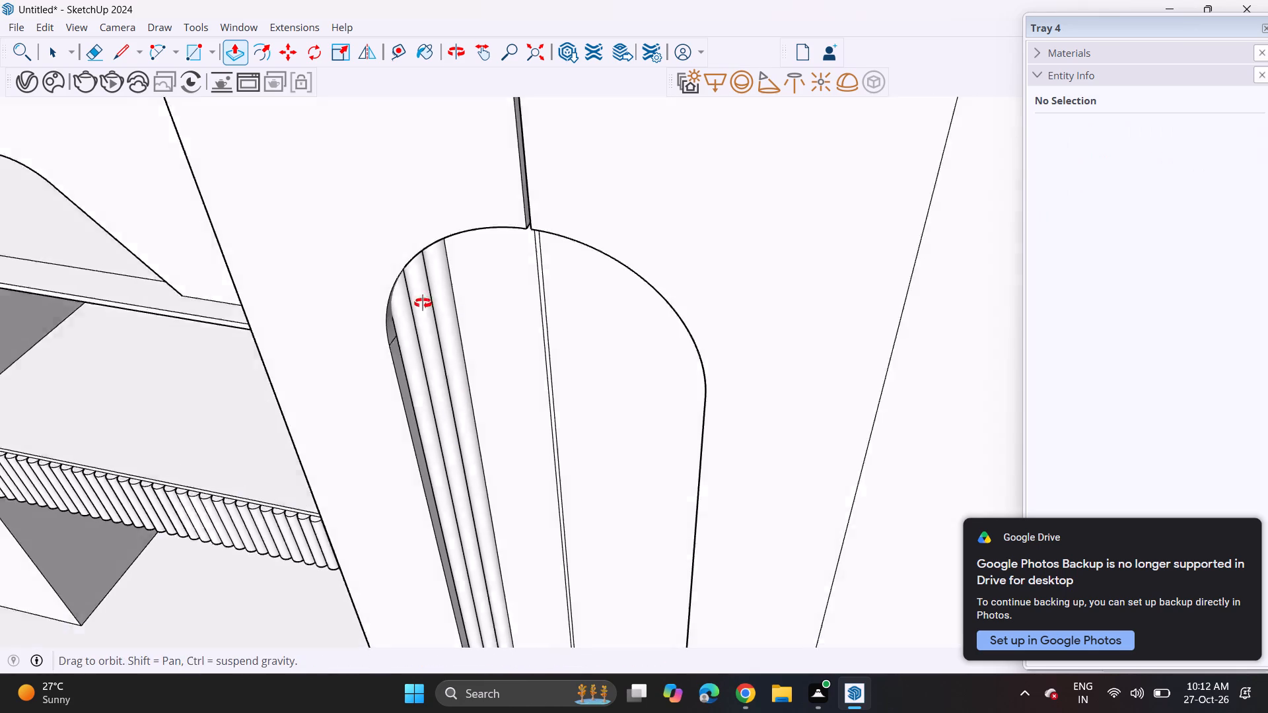
middle_click_drag(423, 303, 419, 285)
scroll(417, 283, "up", 1)
scroll(424, 400, "down", 3)
scroll(431, 431, "up", 1)
scroll(437, 462, "down", 2)
middle_click_drag(431, 540, 398, 243)
middle_click_drag(458, 407, 475, 508)
scroll(491, 488, "up", 2)
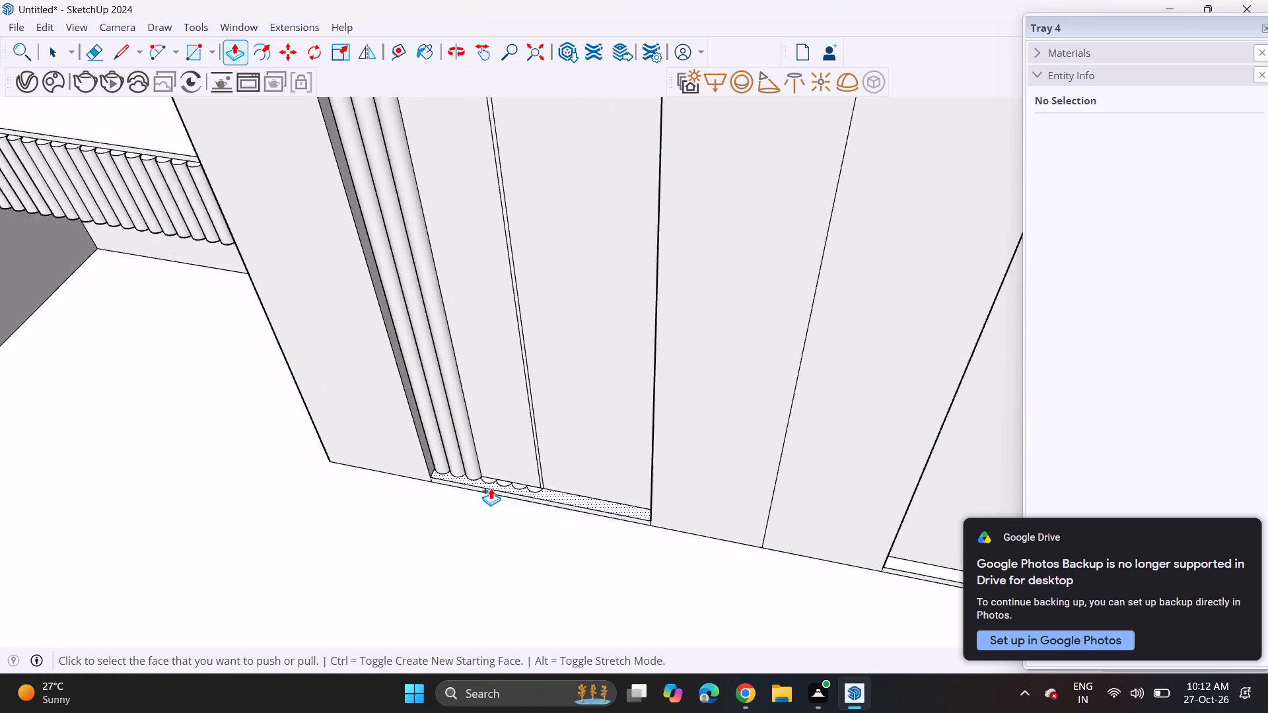
scroll(491, 488, "up", 2)
left_click(491, 478)
scroll(482, 304, "down", 6)
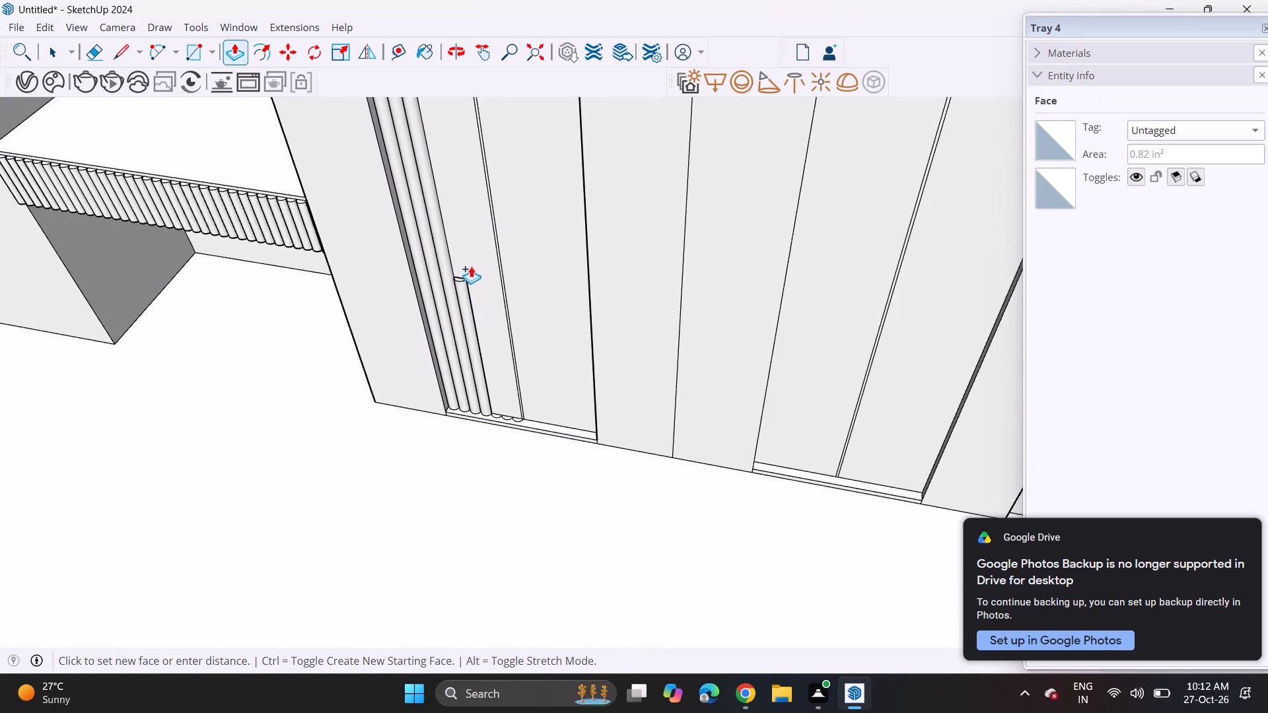
scroll(469, 264, "down", 1)
middle_click_drag(468, 265, 472, 232, "shift")
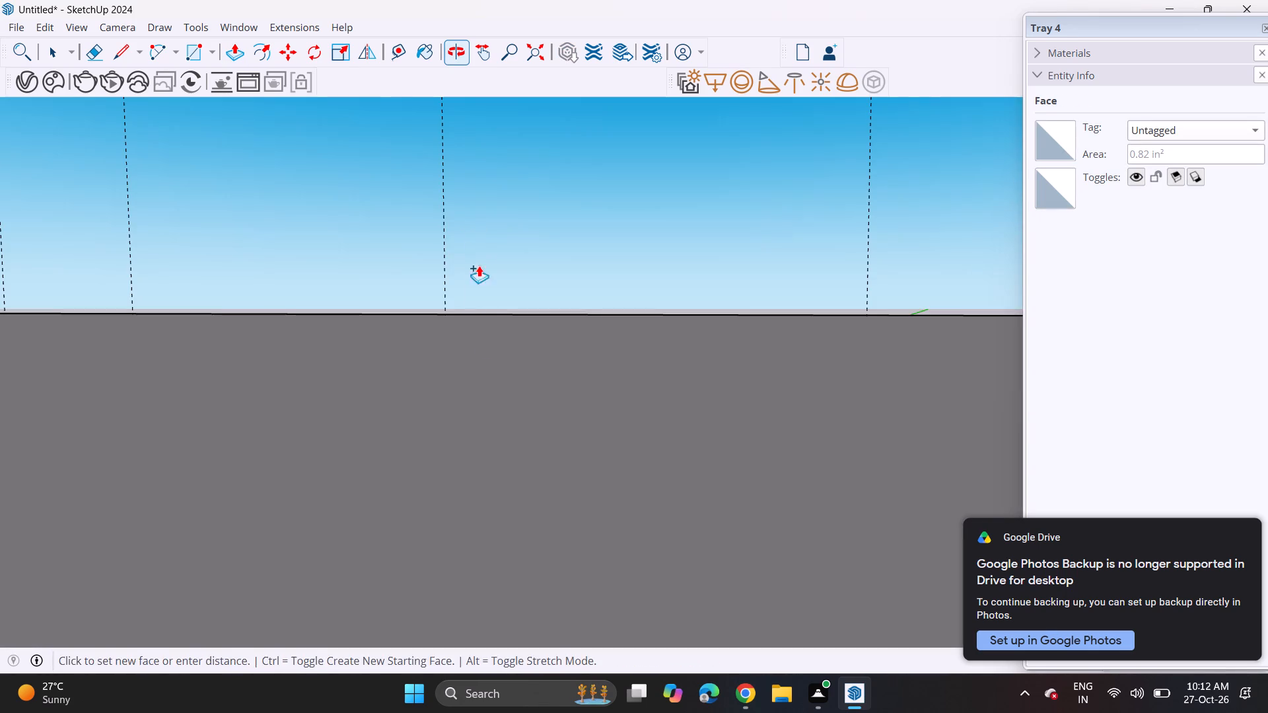
middle_click_drag(492, 488, 492, 233)
middle_click_drag(500, 423, 493, 166)
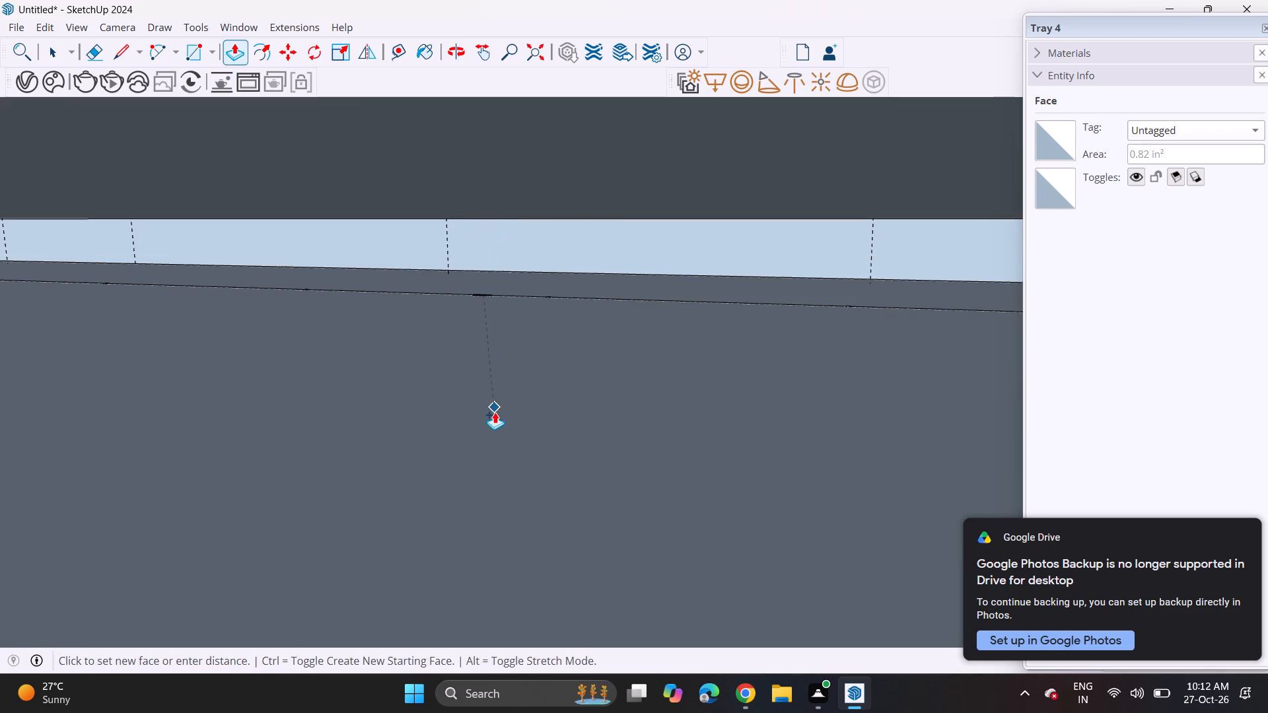
middle_click_drag(495, 412, 495, 226)
scroll(495, 226, "up", 1, "shift")
middle_click_drag(511, 438, 508, 170, "shift")
middle_click_drag(499, 356, 507, 168, "shift")
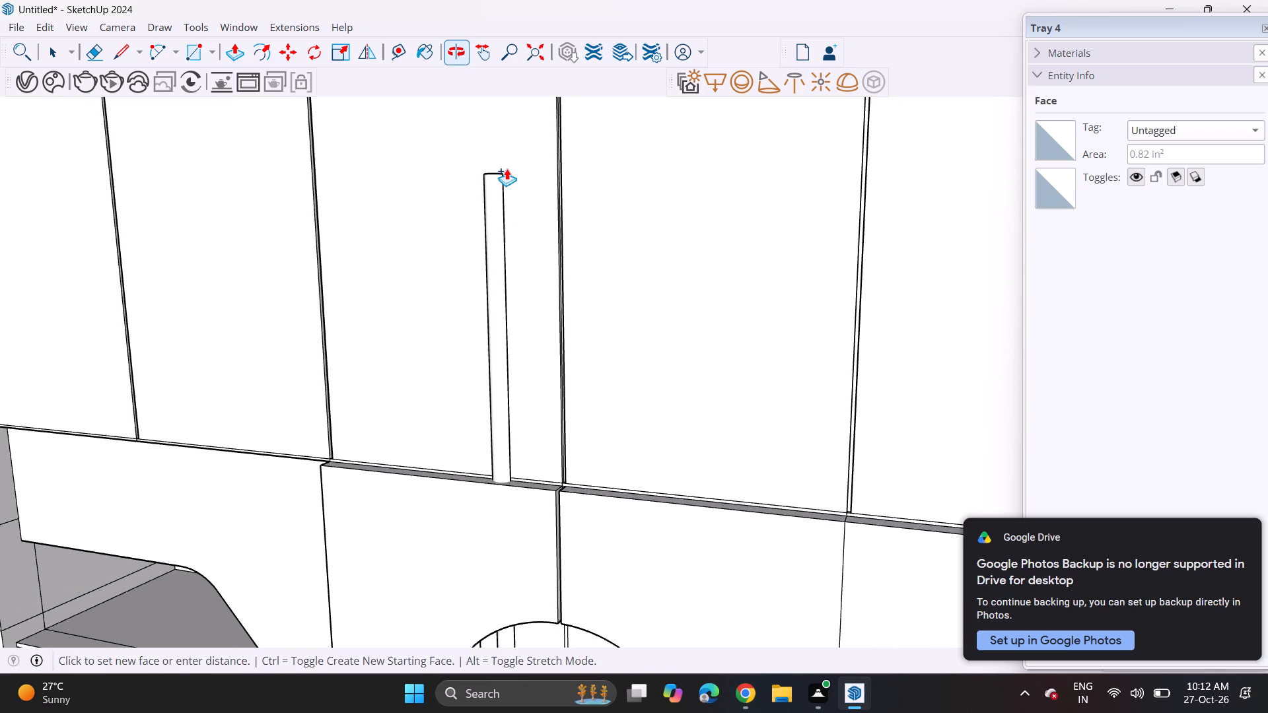
middle_click_drag(491, 491, 493, 247, "shift")
scroll(492, 488, "up", 1, "shift")
left_click(503, 340)
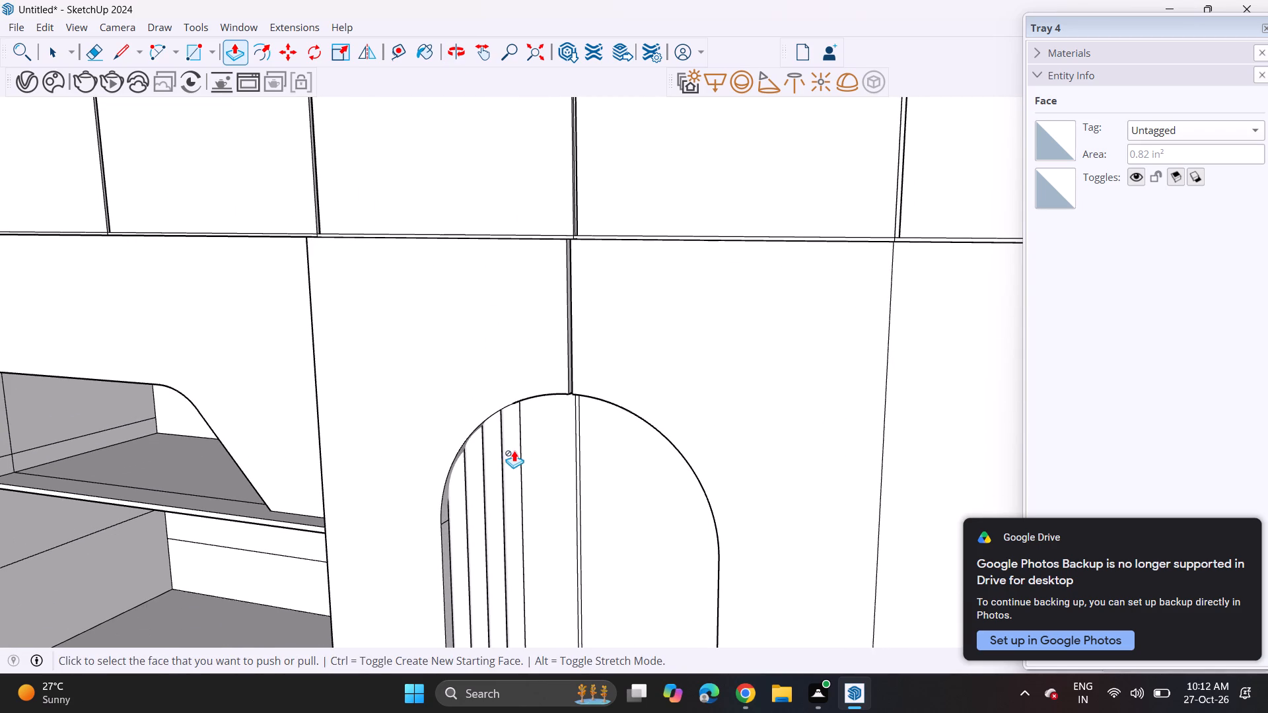
Extrude the fifth and sixth half-circle profiles by the same height as the fourth flute.
scroll(514, 455, "down", 5)
scroll(515, 465, "up", 1)
scroll(515, 467, "down", 1)
scroll(524, 486, "up", 1)
middle_click_drag(522, 486, 516, 171, "shift")
middle_click_drag(520, 492, 479, 258, "shift")
middle_click_drag(483, 328, 505, 540)
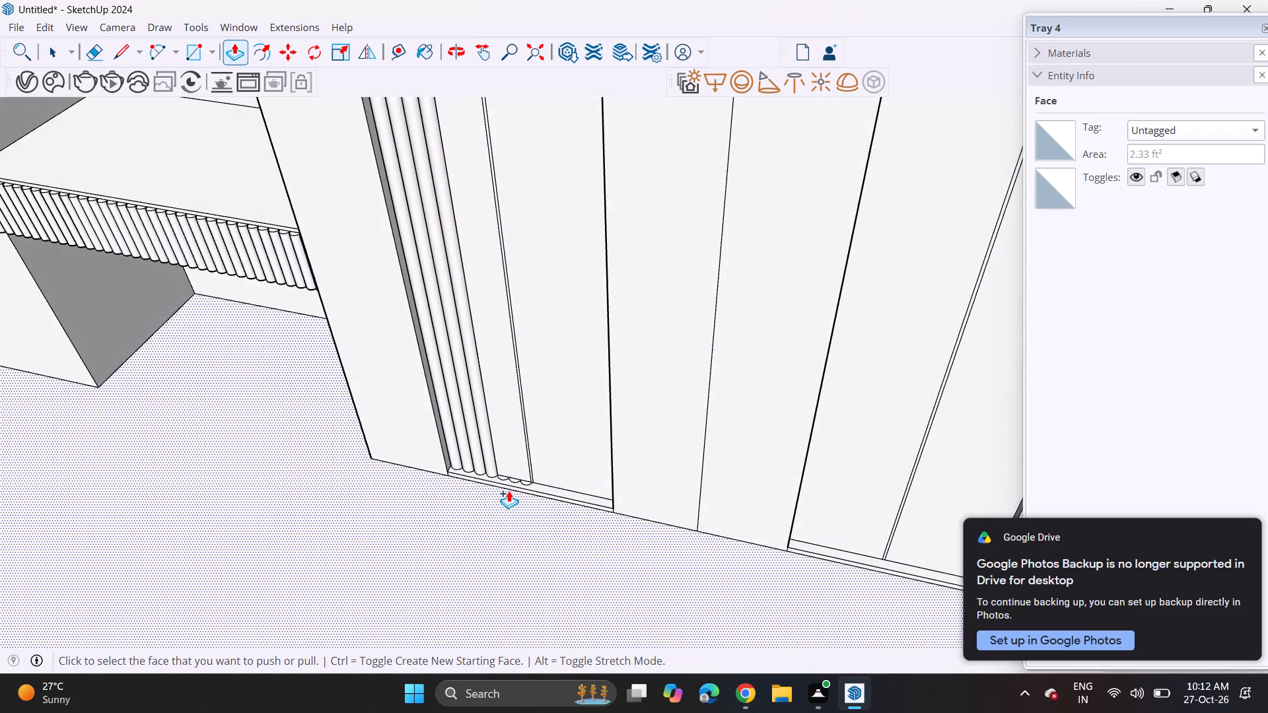
scroll(509, 489, "up", 4)
scroll(509, 489, "down", 1)
scroll(509, 489, "up", 2)
double_click(502, 473)
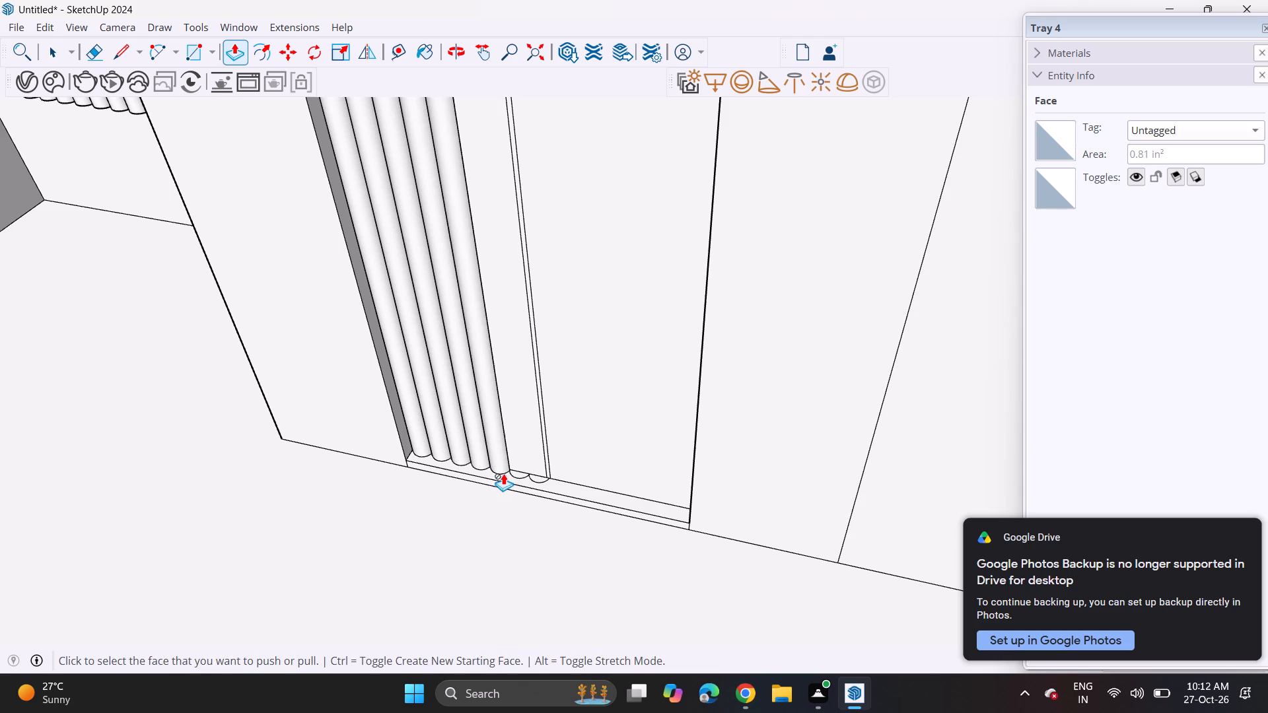
double_click(520, 475)
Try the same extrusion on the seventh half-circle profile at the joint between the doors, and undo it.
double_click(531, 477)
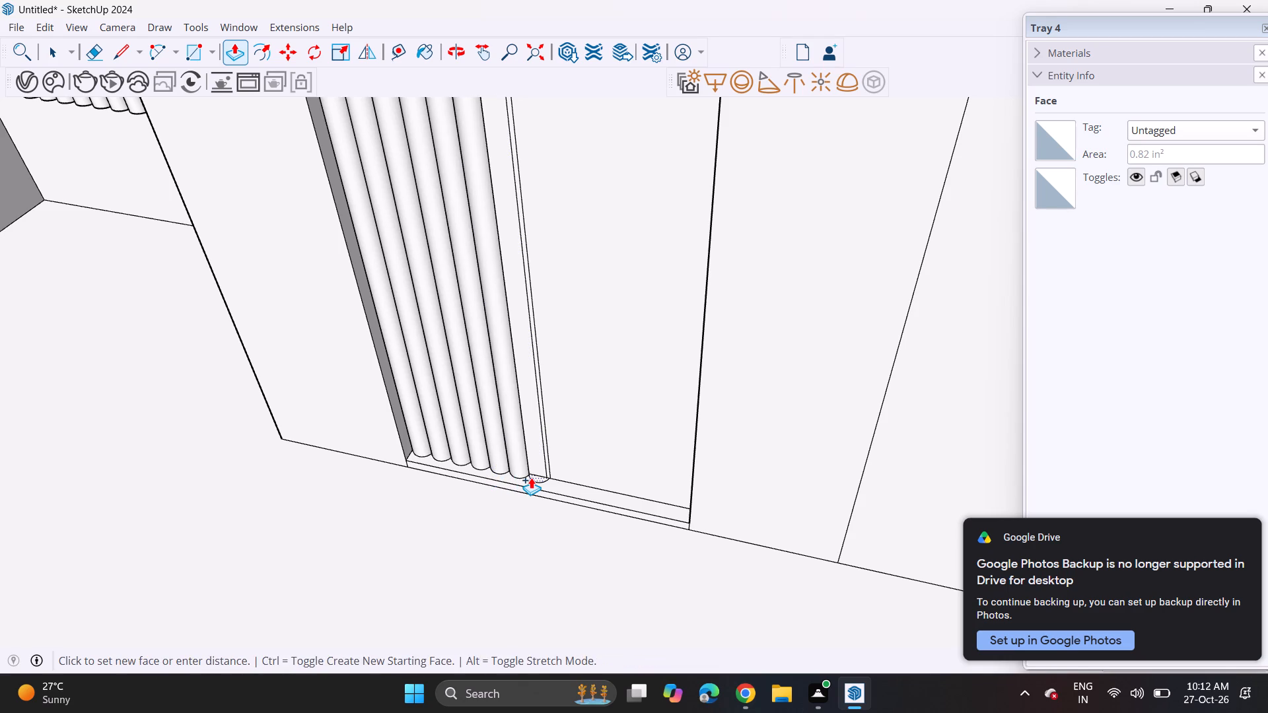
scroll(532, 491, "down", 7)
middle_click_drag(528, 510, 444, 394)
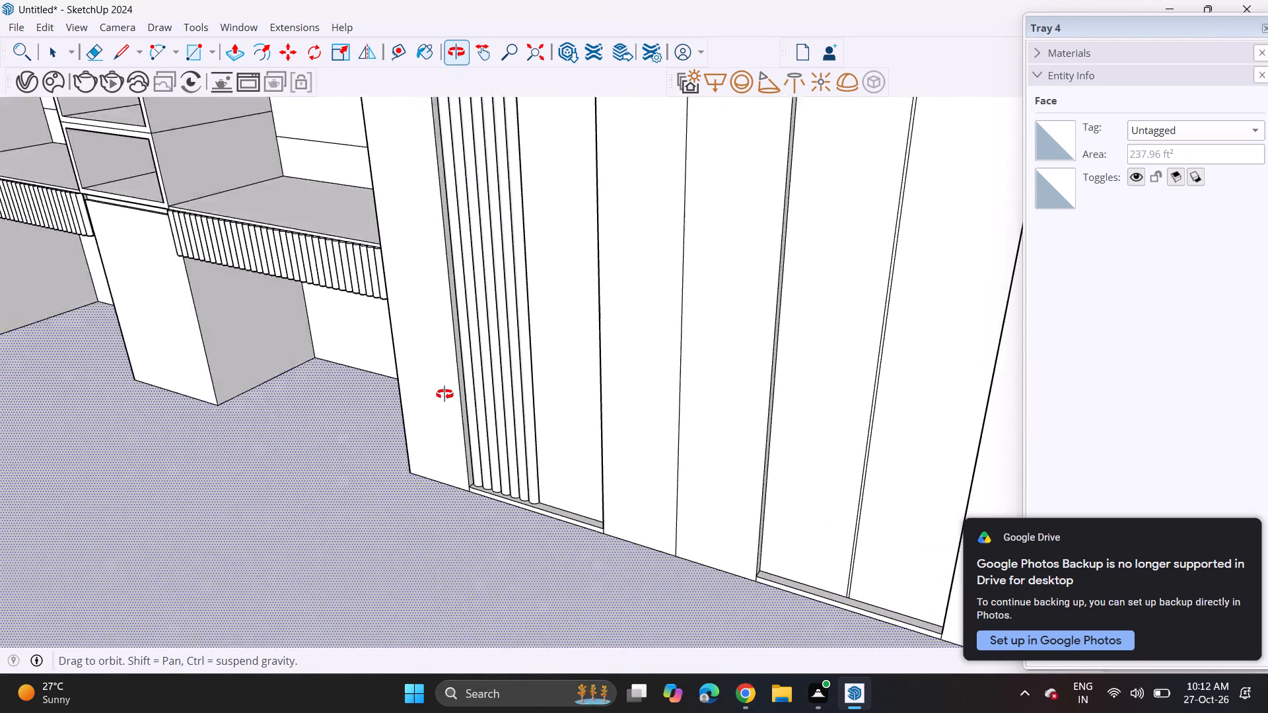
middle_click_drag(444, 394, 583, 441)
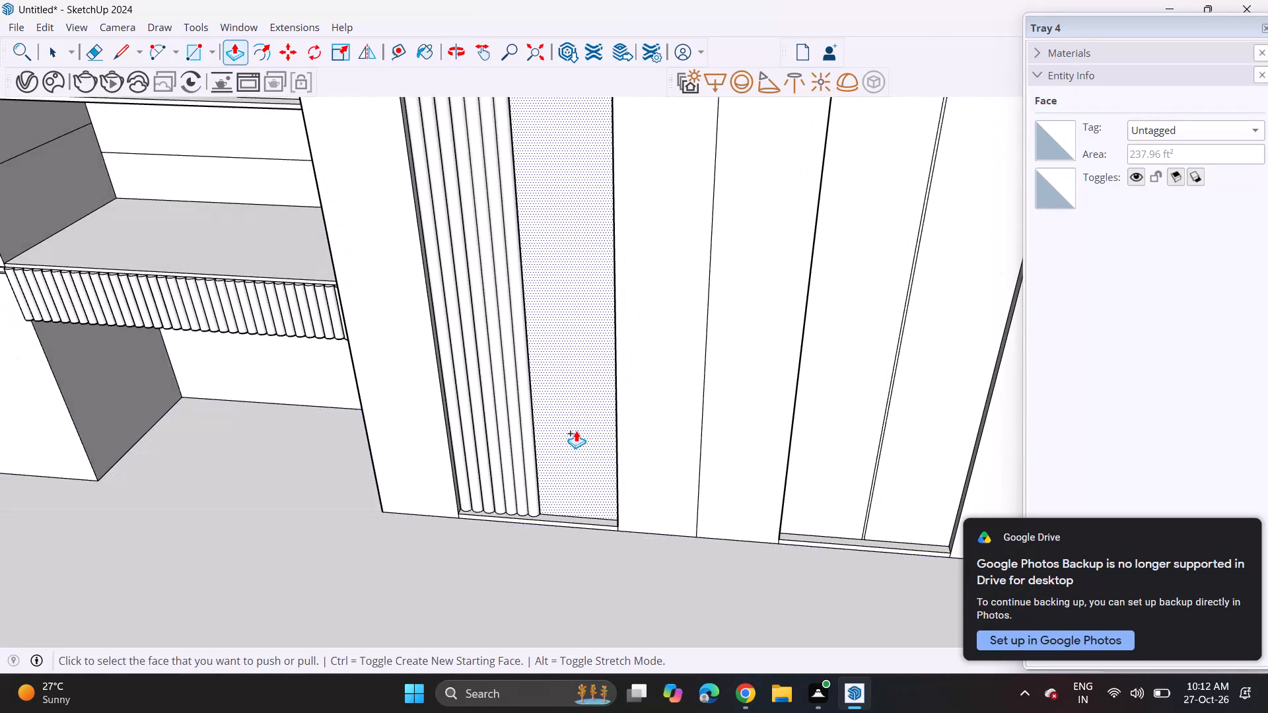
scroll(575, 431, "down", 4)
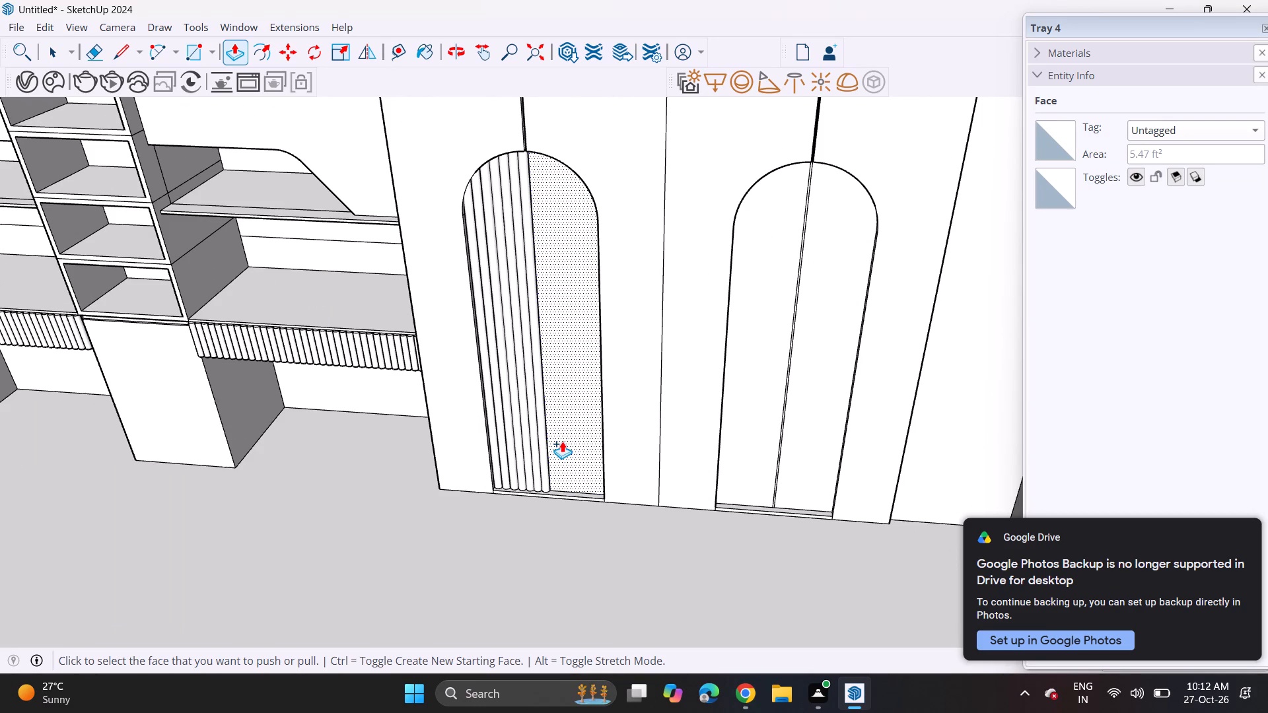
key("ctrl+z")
Delete the seventh half-circle arc that overlaps the joint between the doors on the sill.
scroll(545, 464, "up", 3)
middle_click_drag(563, 473, 581, 450)
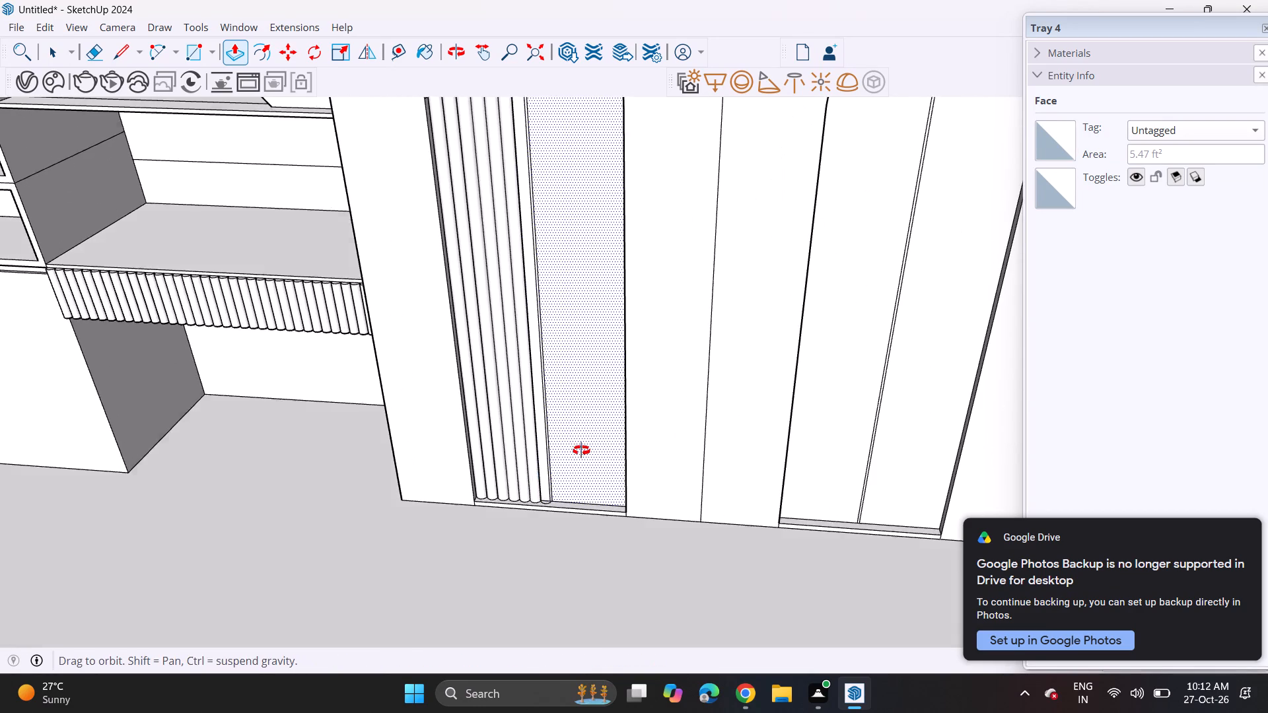
middle_click_drag(581, 450, 594, 440)
scroll(567, 520, "up", 6)
middle_click_drag(539, 502, 535, 546)
scroll(551, 498, "up", 9)
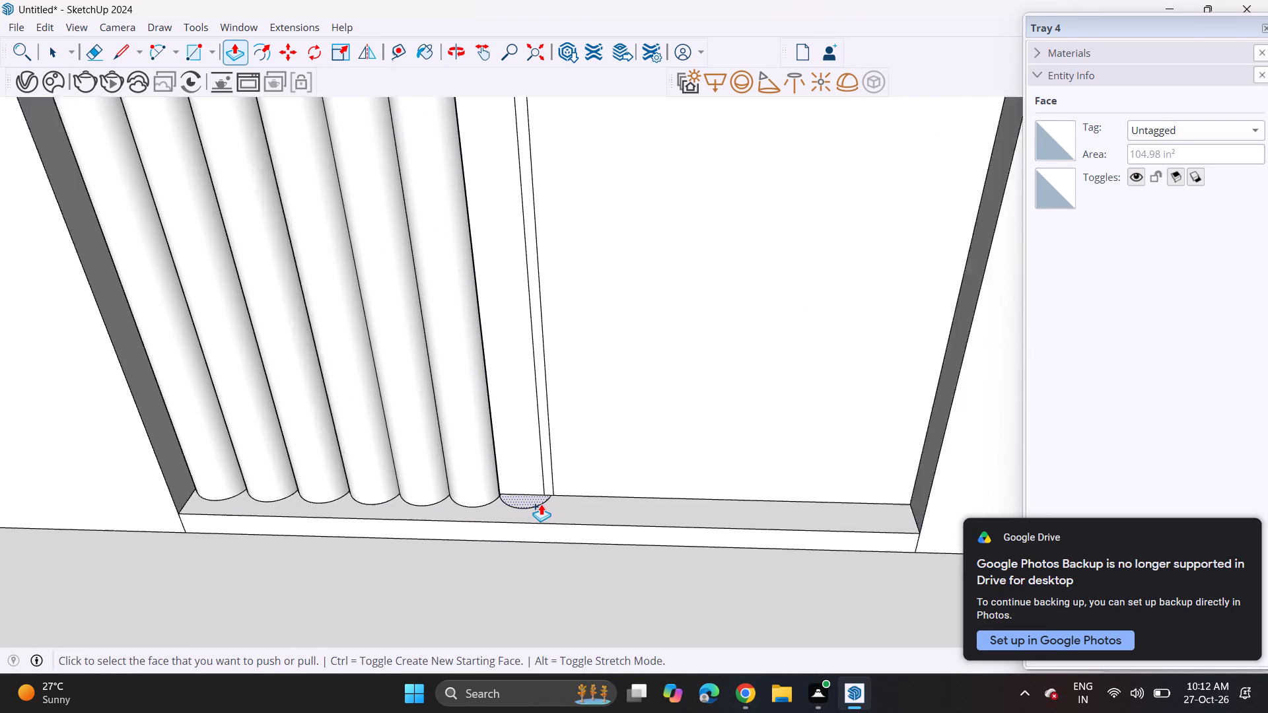
scroll(541, 504, "up", 1)
key("space")
left_click(538, 502)
left_click(539, 504)
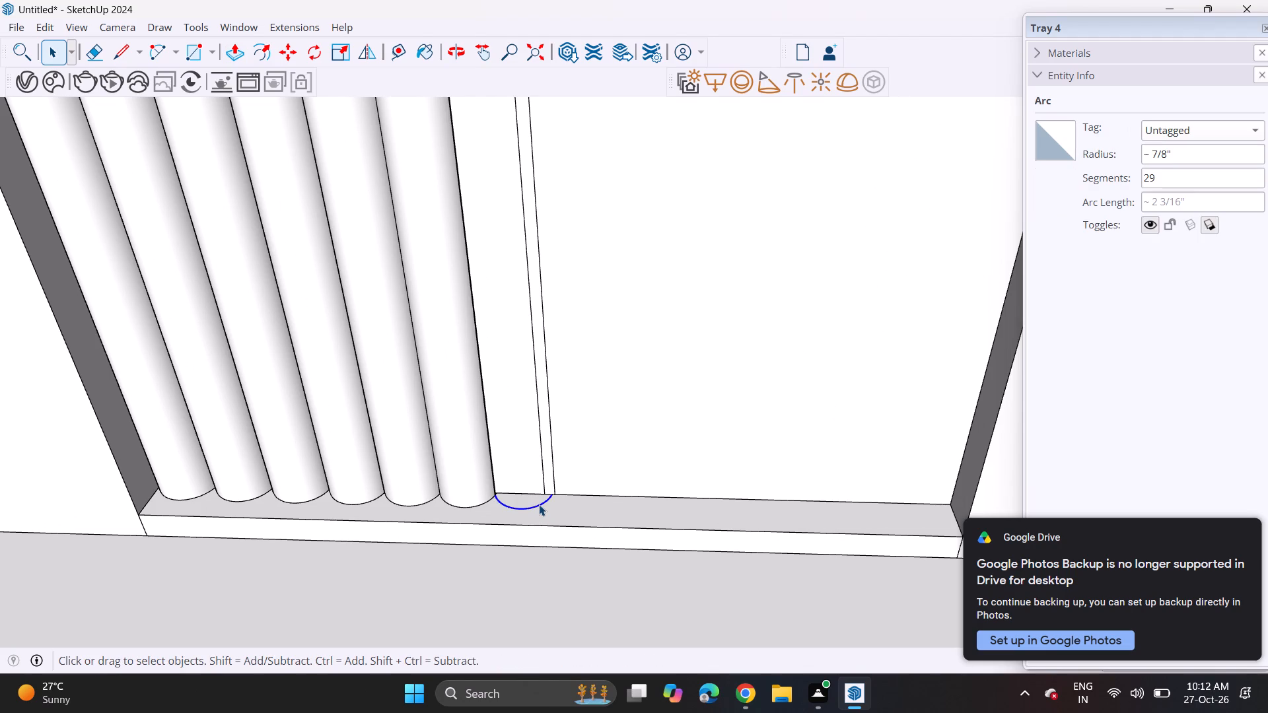
key("Delete")
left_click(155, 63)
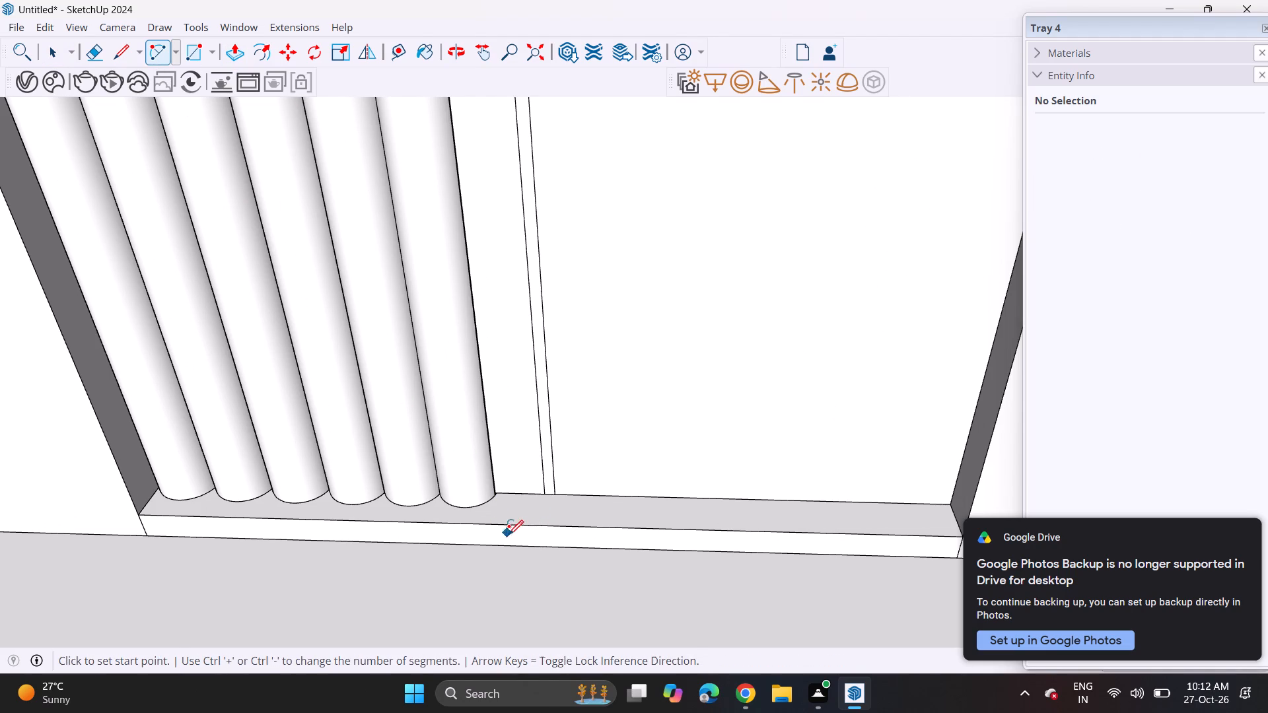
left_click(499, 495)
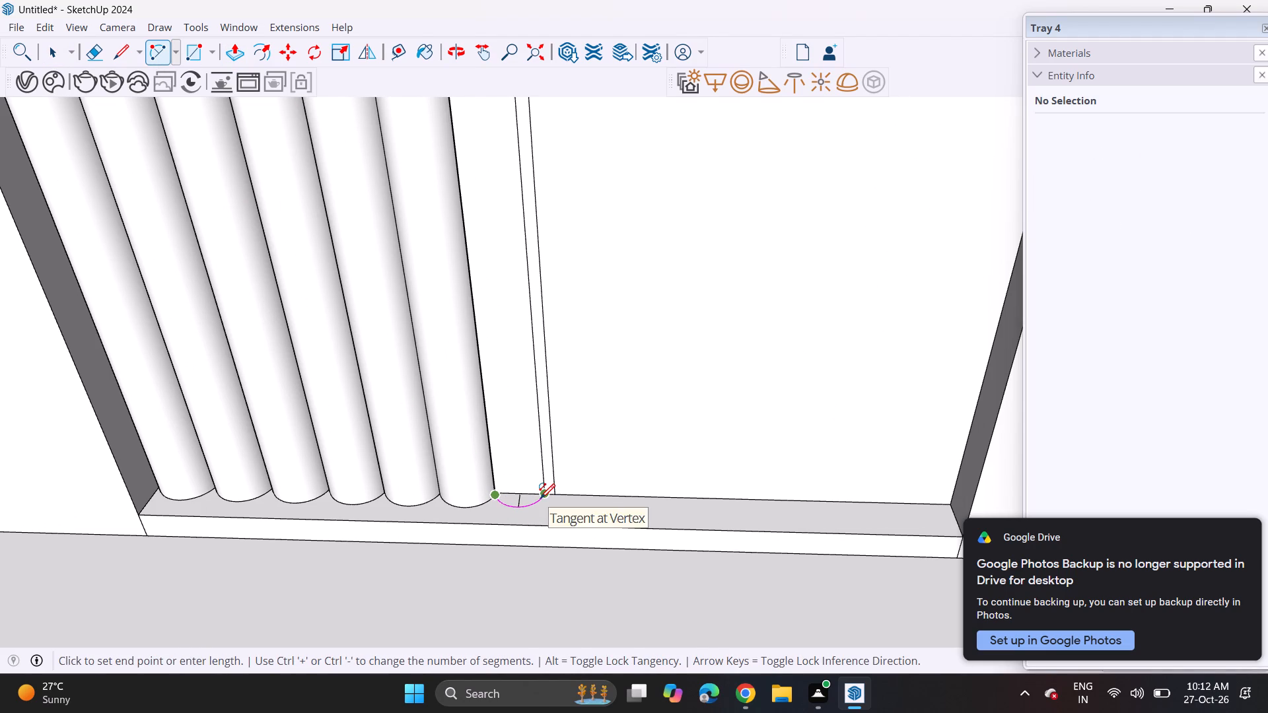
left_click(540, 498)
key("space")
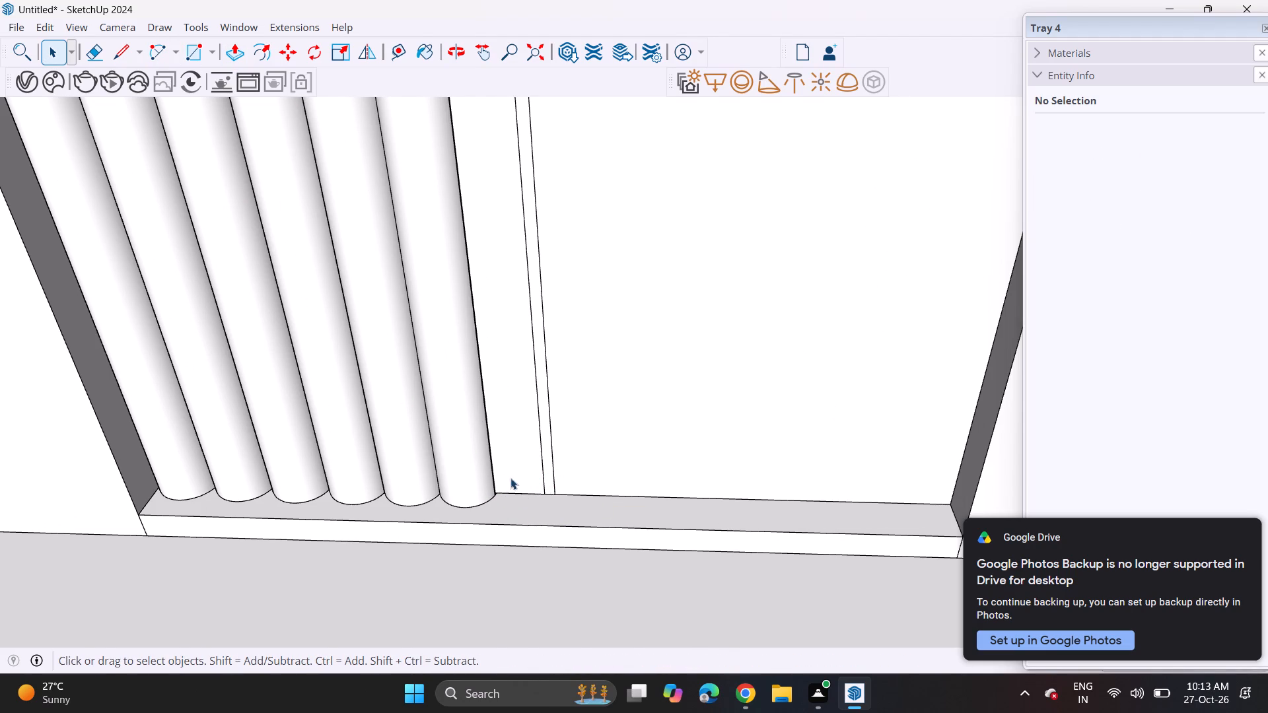
Draw a half-circle arc on the sill from the sixth flute's edge to the near edge of the joint between the doors.
left_click(155, 59)
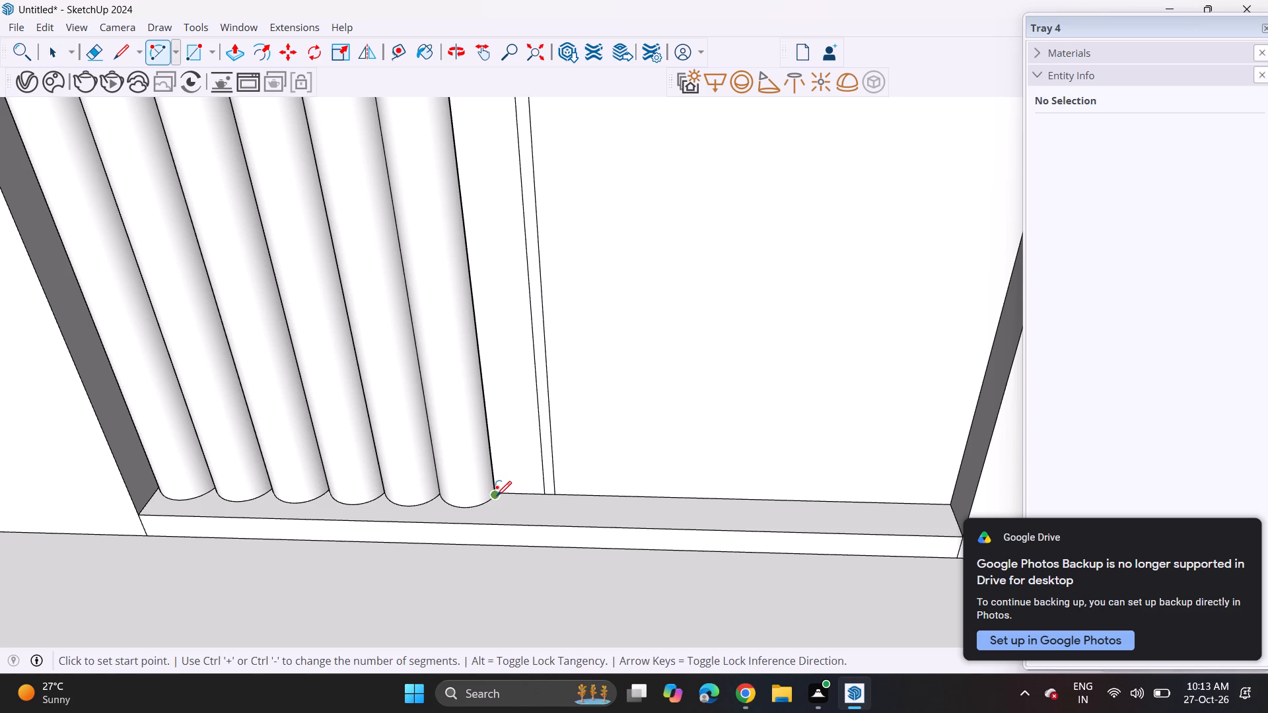
left_click(497, 496)
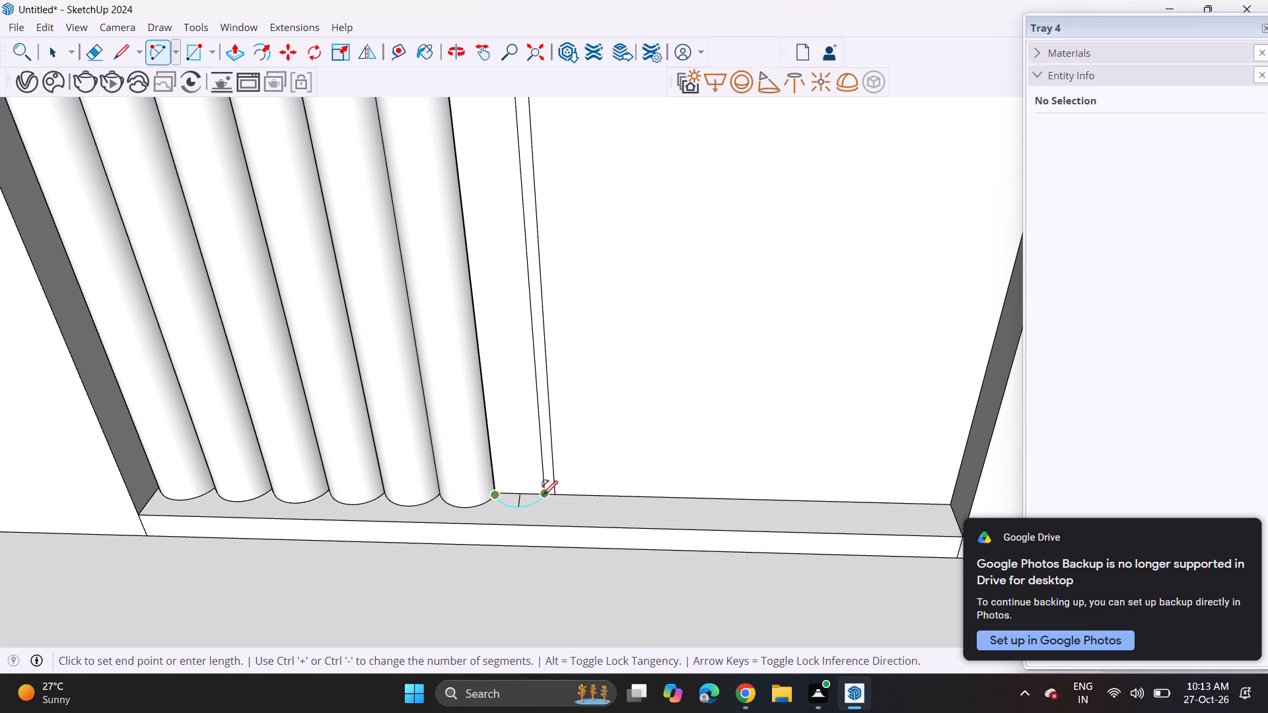
left_click(543, 495)
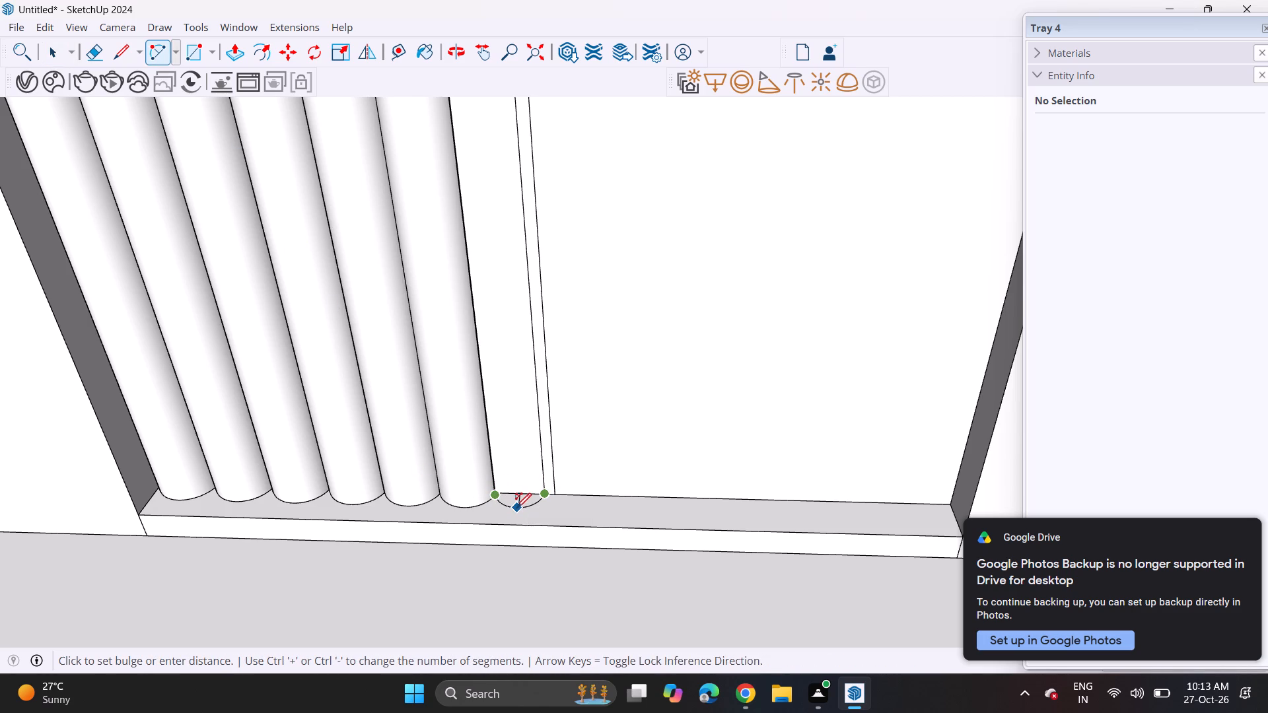
left_click(517, 508)
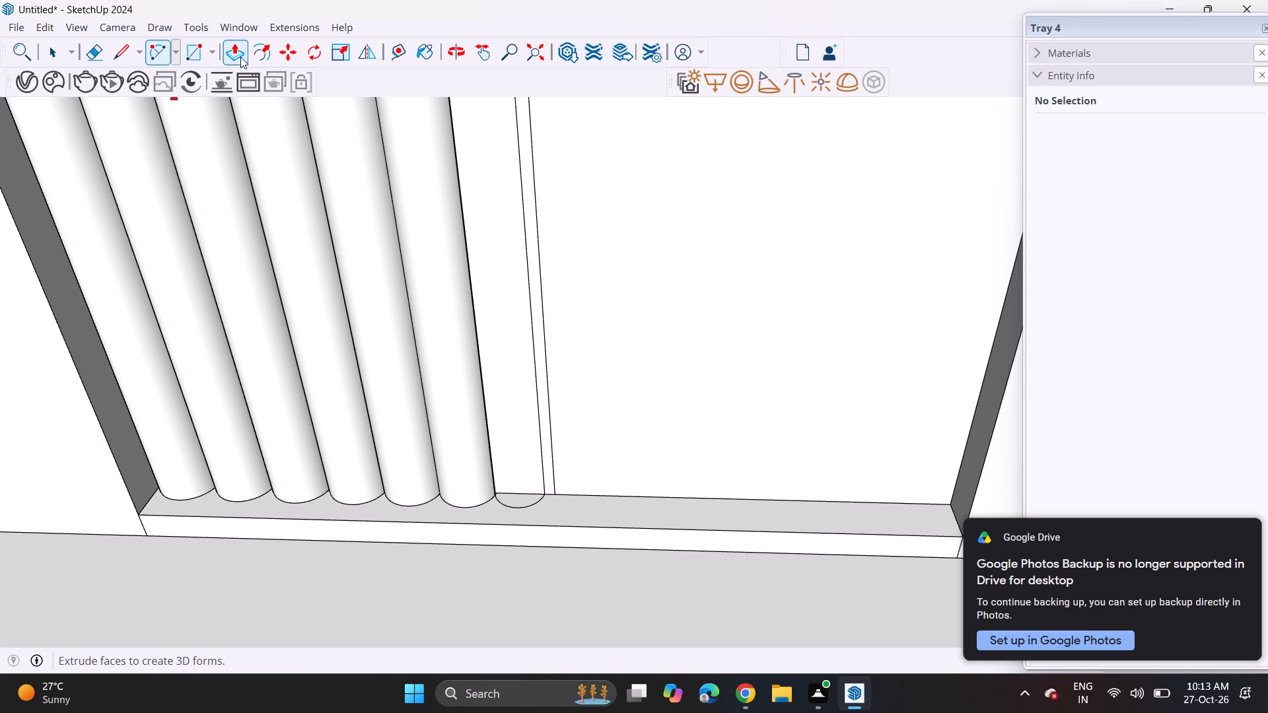
Extrude the seventh half-circle profile beside the joint from the sill up to the top of the arch.
left_click(240, 56)
left_click(509, 502)
scroll(480, 350, "down", 7)
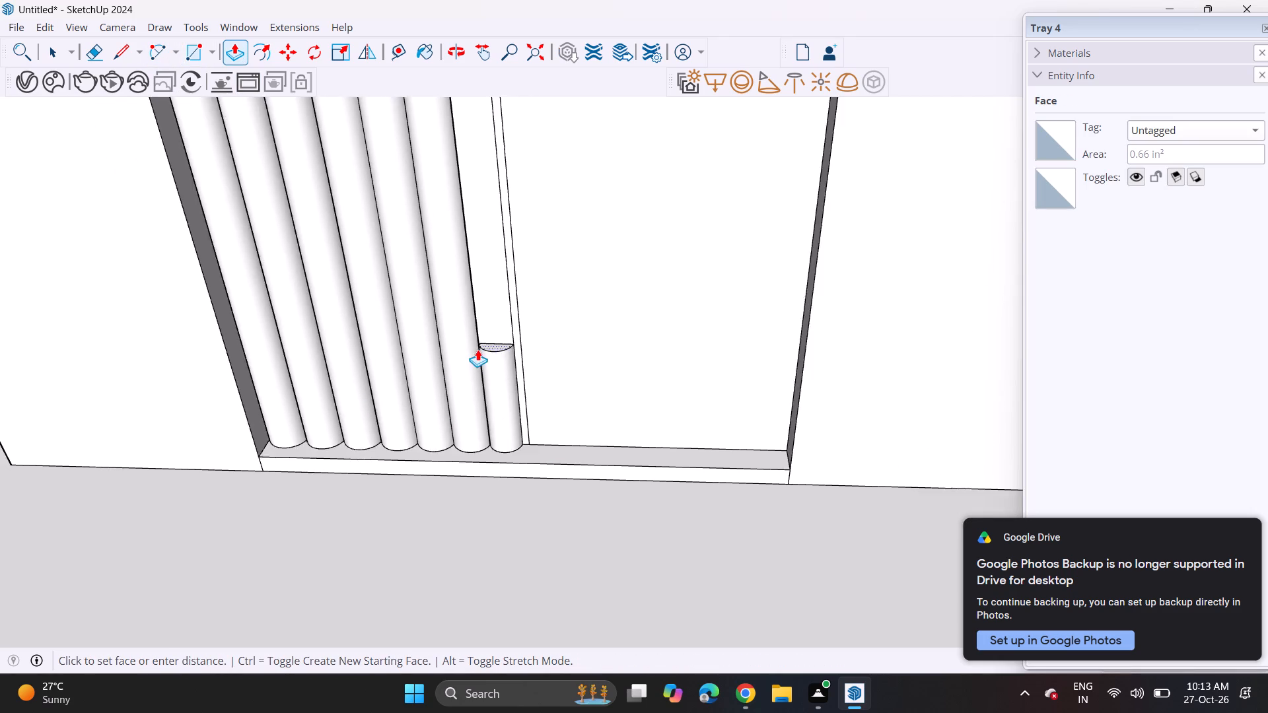
scroll(474, 341, "down", 11)
middle_click_drag(442, 254, 472, 578)
middle_click_drag(421, 199, 441, 487, "shift")
left_click(431, 315)
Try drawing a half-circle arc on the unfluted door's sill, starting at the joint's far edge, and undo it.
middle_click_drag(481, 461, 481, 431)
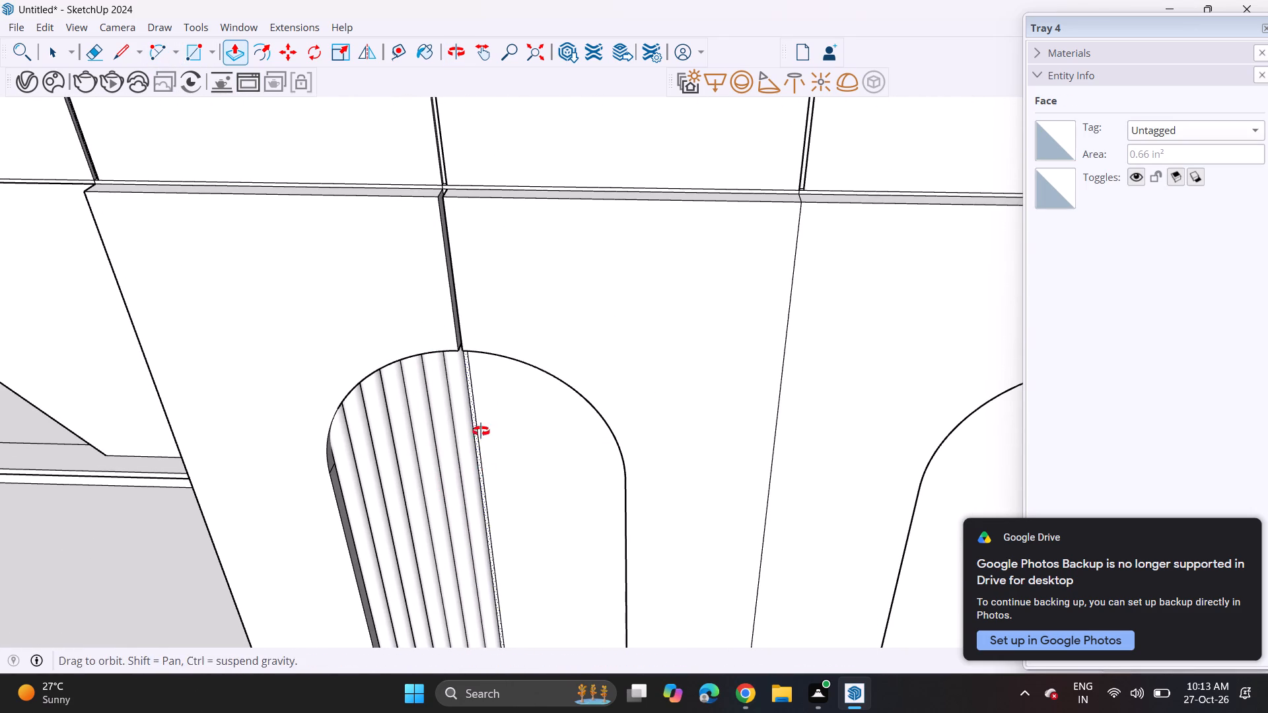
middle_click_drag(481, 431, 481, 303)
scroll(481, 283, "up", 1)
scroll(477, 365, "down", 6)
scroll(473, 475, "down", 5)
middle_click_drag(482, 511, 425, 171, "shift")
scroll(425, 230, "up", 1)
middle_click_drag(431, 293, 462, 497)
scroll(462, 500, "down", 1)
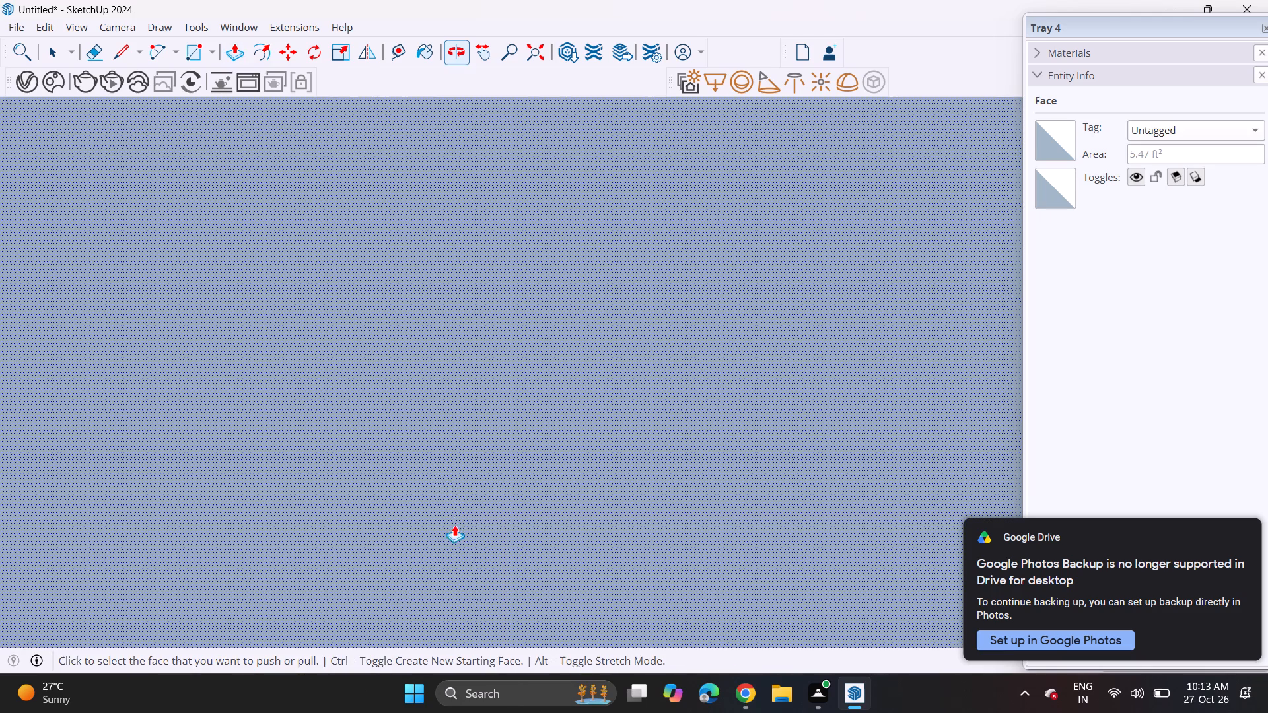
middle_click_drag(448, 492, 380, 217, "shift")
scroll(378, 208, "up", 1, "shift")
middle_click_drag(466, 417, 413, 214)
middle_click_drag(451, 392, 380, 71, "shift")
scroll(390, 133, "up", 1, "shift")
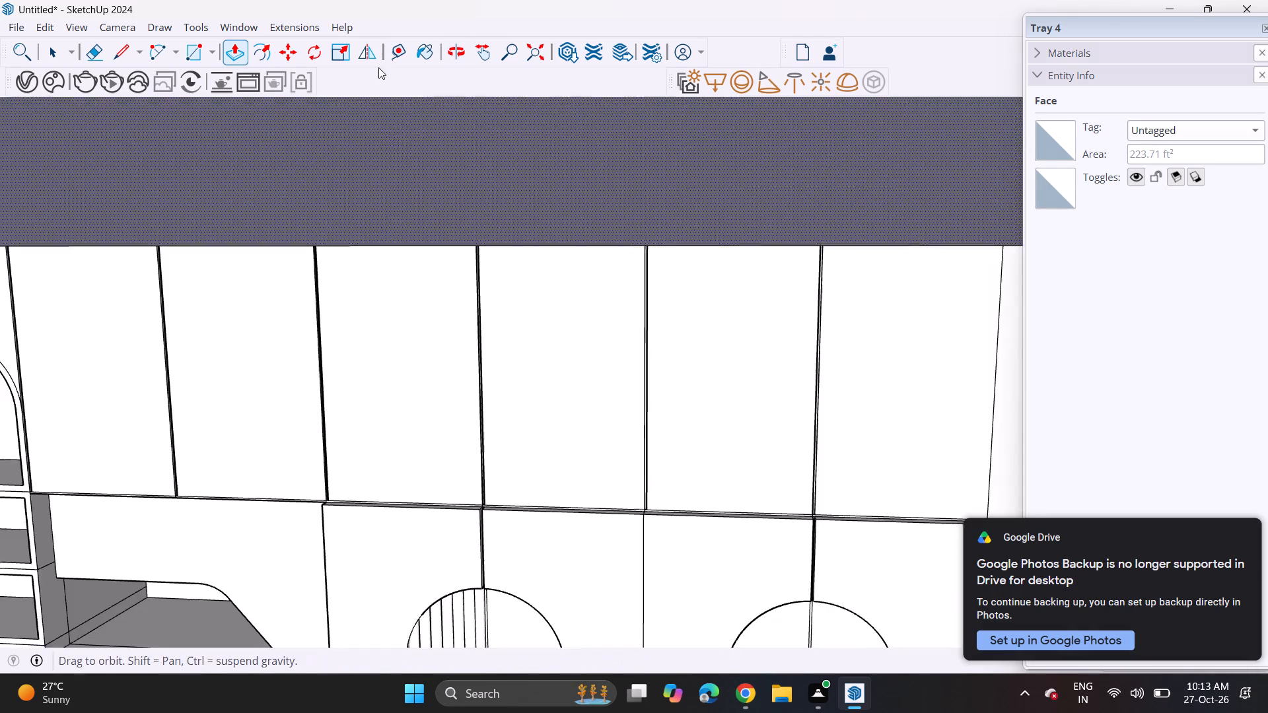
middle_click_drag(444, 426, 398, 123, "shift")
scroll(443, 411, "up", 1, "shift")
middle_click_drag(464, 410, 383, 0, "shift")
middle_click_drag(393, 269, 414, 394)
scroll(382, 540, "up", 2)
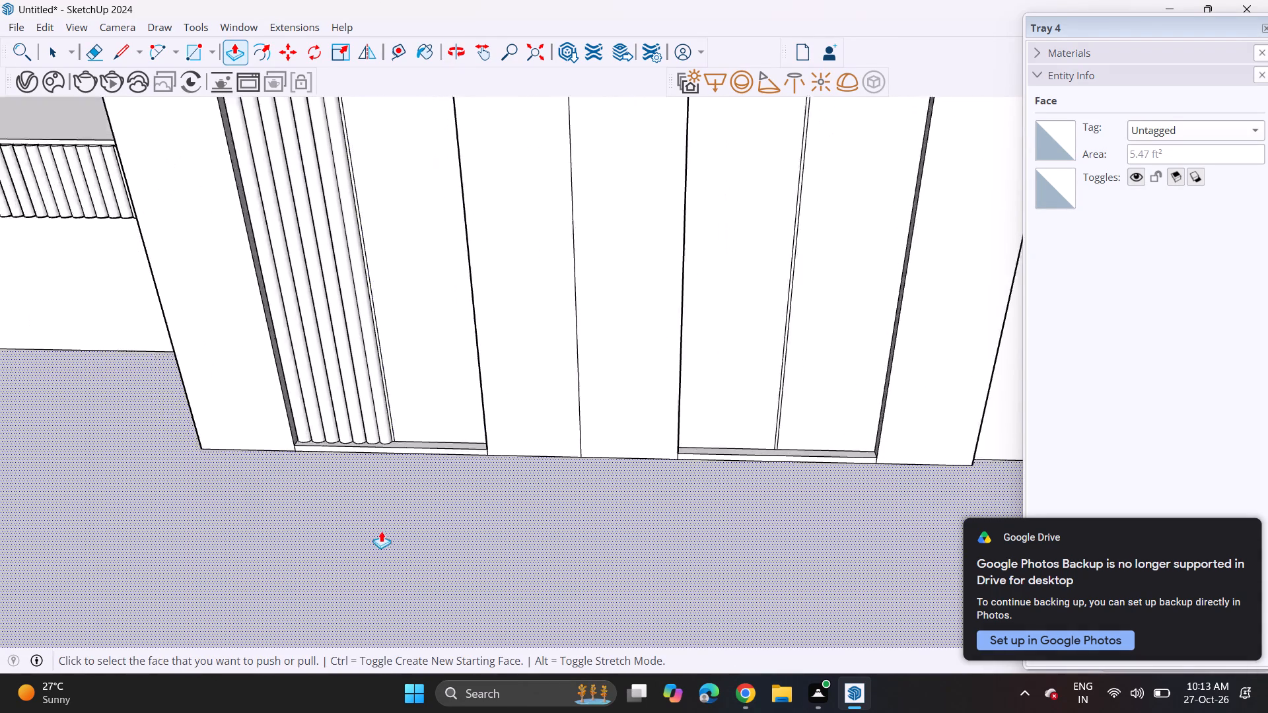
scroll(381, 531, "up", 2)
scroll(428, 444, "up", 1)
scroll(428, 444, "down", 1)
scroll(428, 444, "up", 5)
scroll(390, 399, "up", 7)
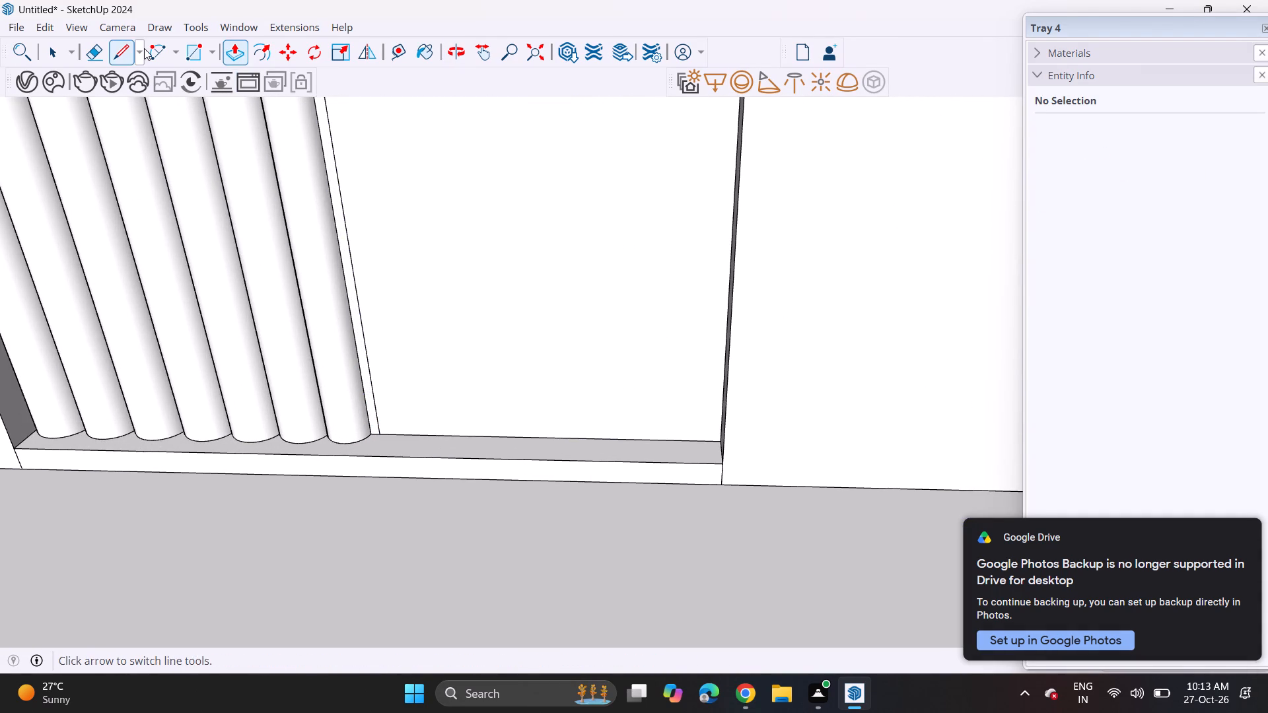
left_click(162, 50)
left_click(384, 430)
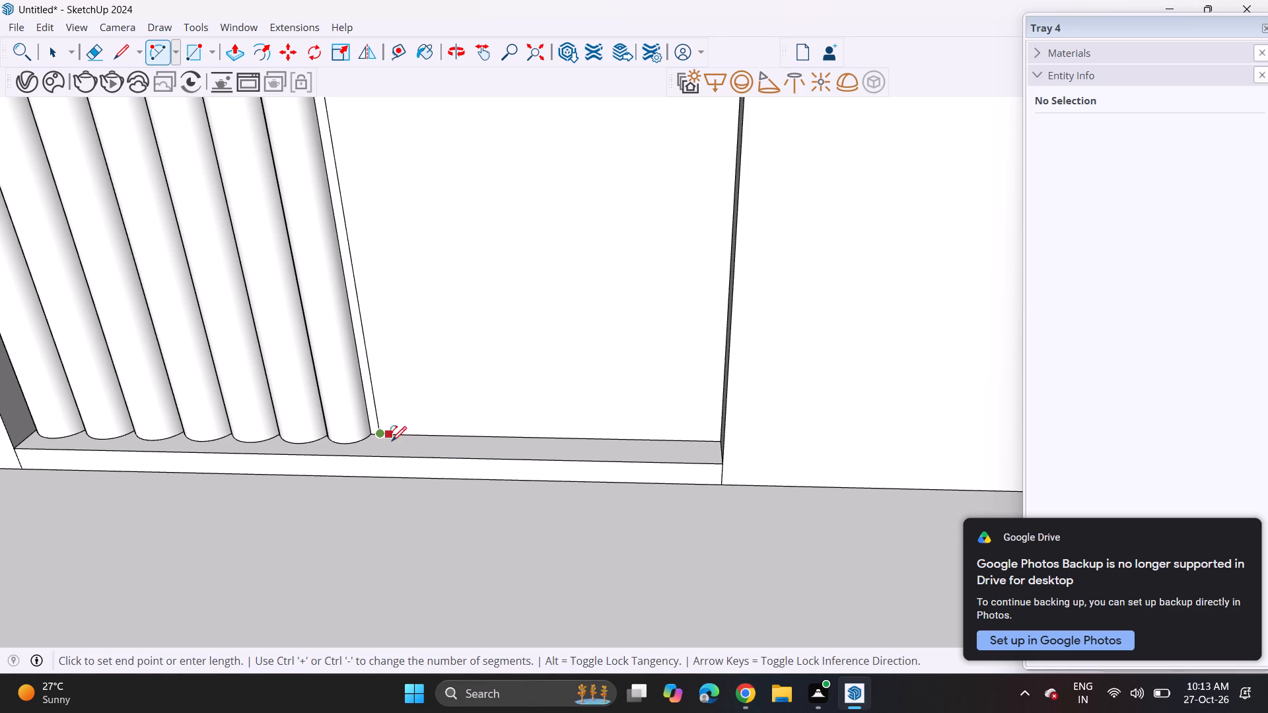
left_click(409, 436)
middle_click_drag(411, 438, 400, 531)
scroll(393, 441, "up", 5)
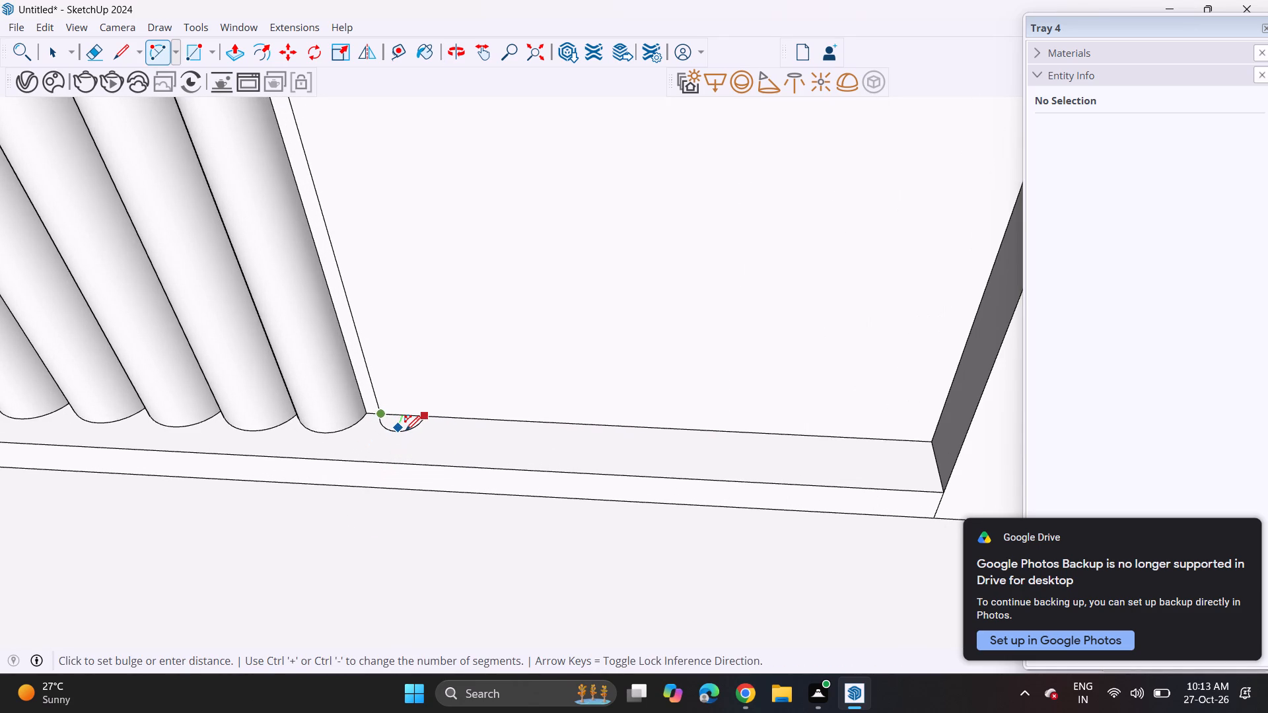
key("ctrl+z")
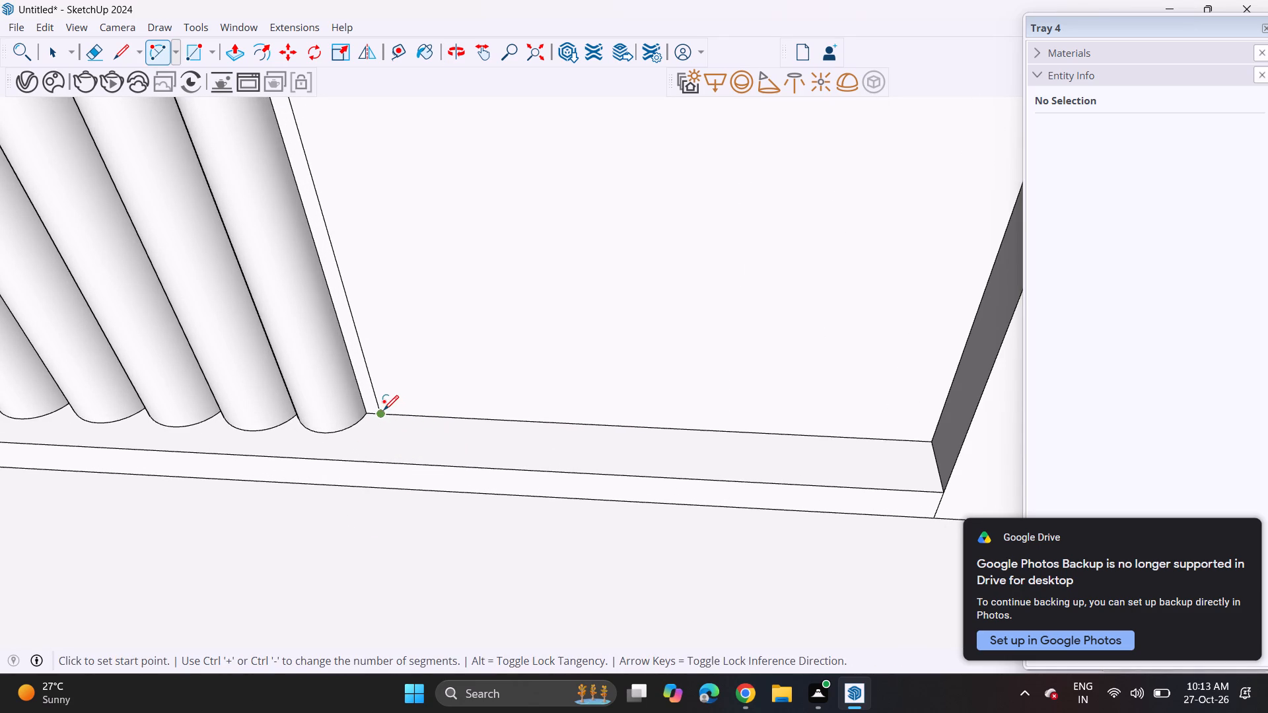
Draw a half-circle arc along the back edge of the unfluted door's sill, starting at the joint's far edge.
left_click(384, 410)
left_click(431, 417)
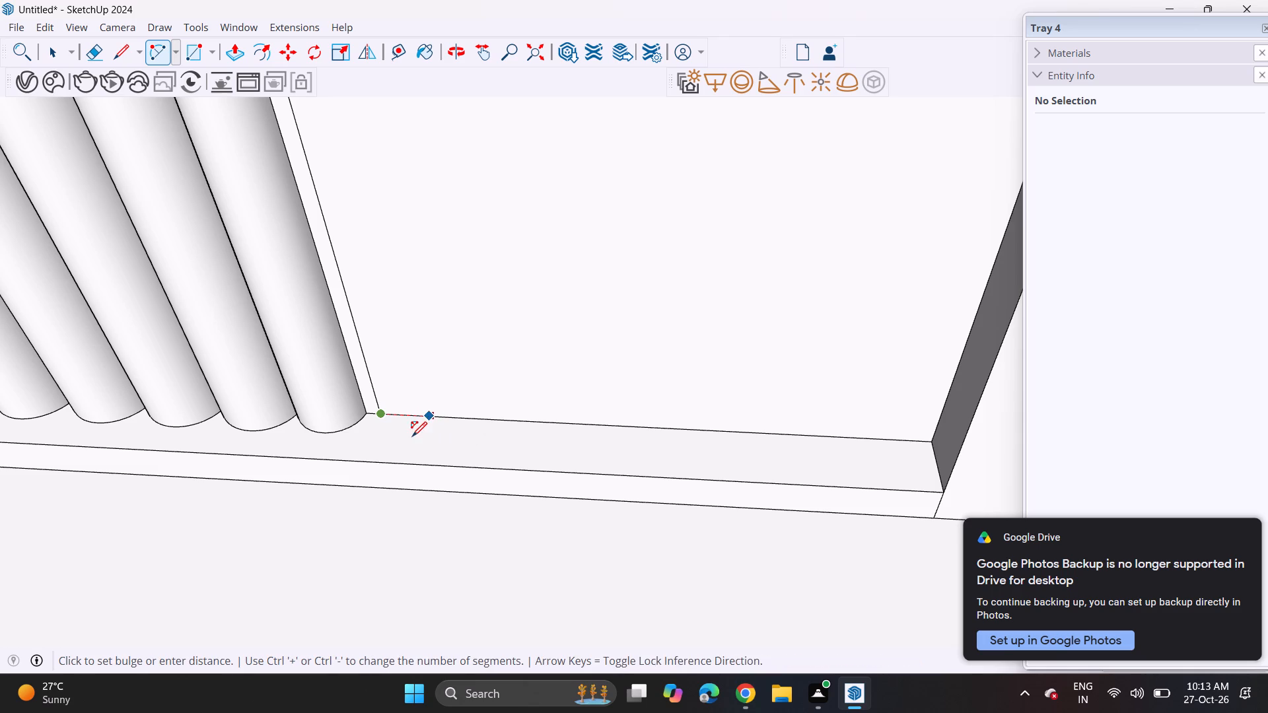
left_click(403, 435)
Copy the new half-circle profile twice along the sill's back edge, setting the copies end to end.
scroll(430, 384, "down", 3)
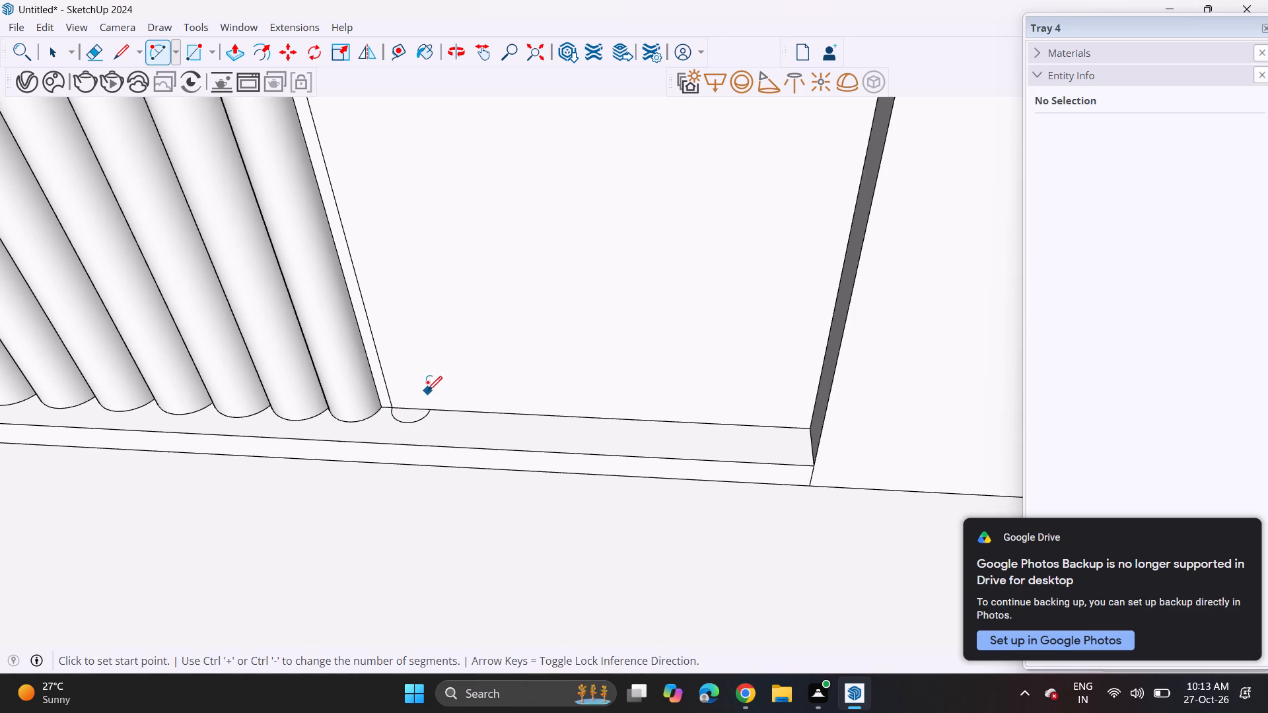
key("space")
double_click(405, 415)
scroll(409, 415, "up", 4)
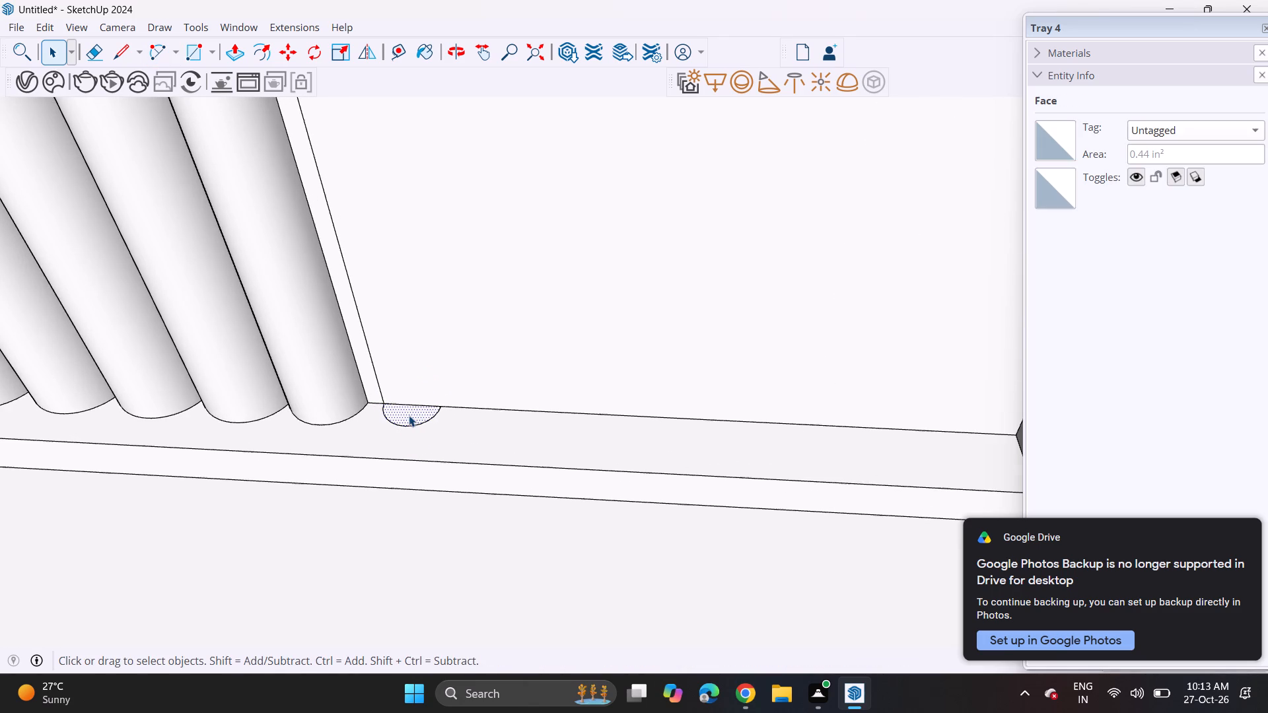
double_click(409, 415)
scroll(409, 415, "up", 2)
key("m")
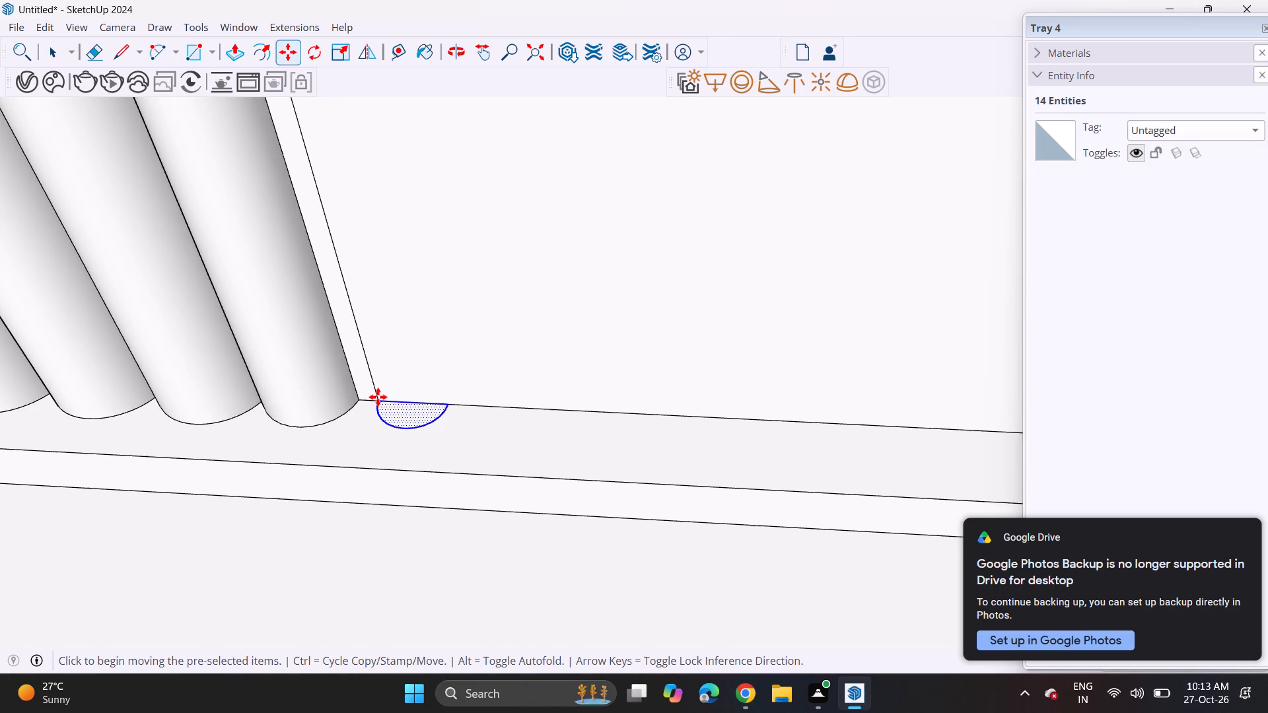
left_click(378, 397)
left_click(456, 405)
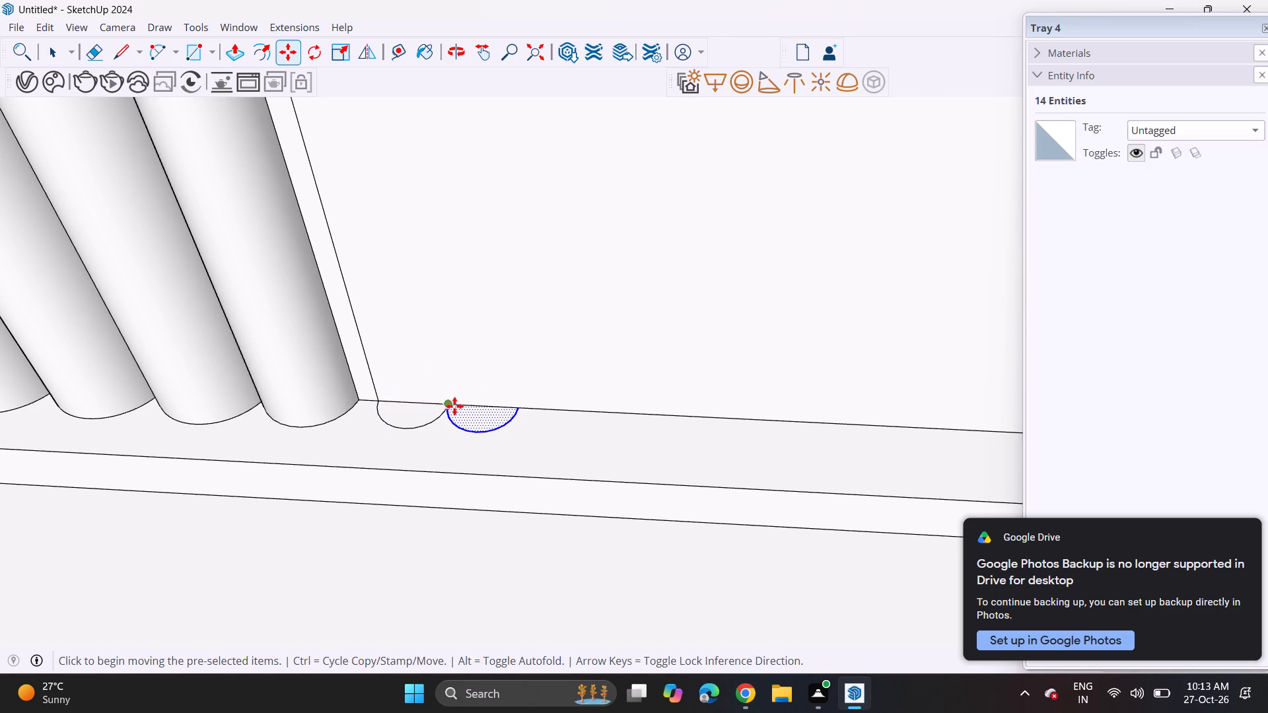
left_click(452, 405)
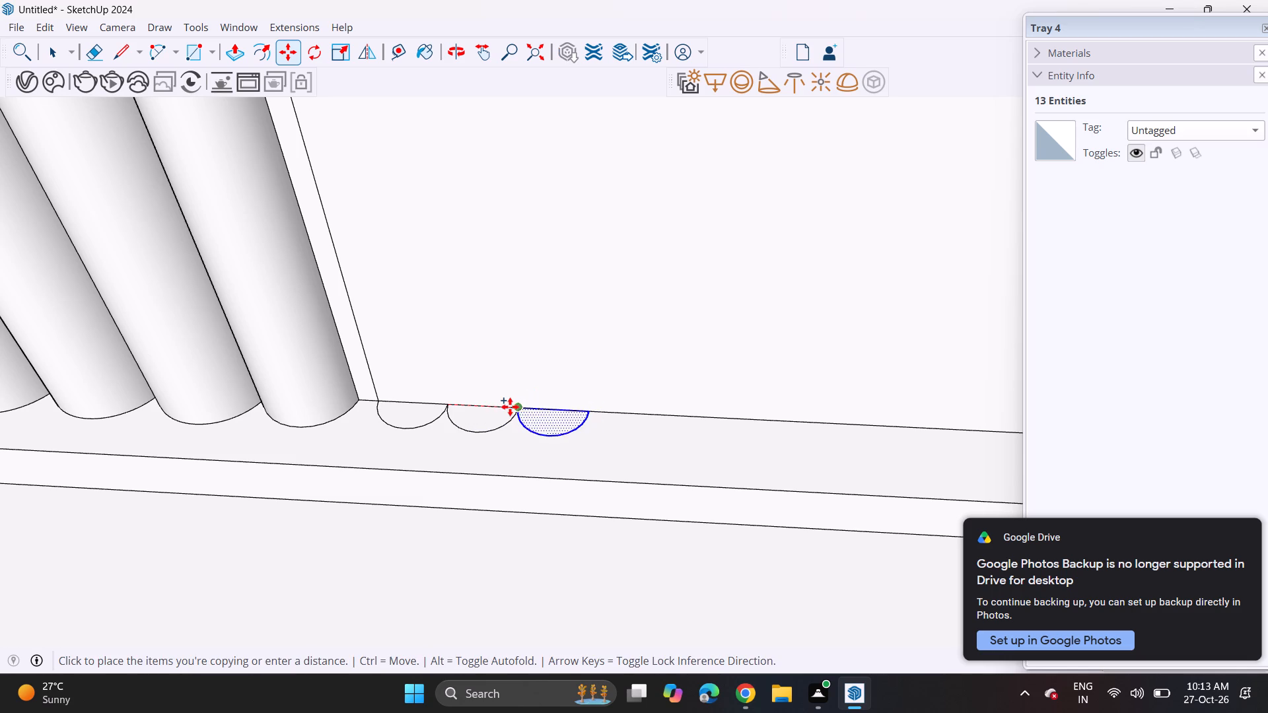
left_click(510, 407)
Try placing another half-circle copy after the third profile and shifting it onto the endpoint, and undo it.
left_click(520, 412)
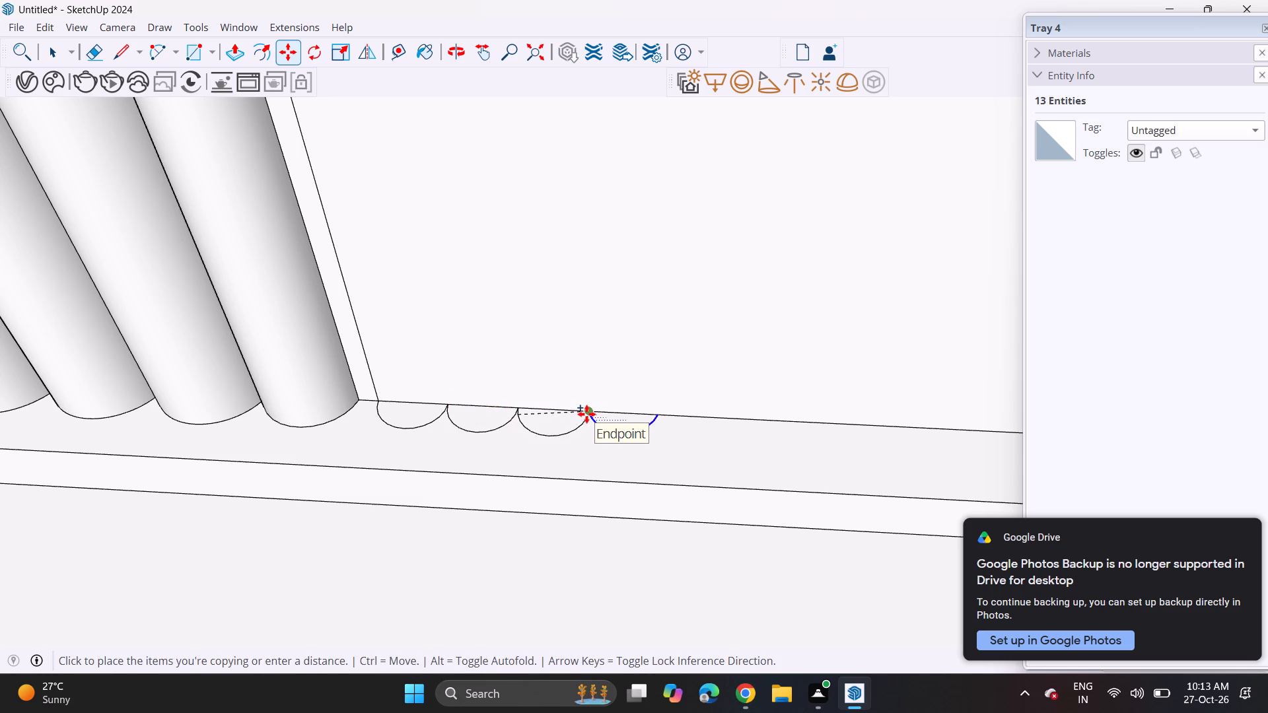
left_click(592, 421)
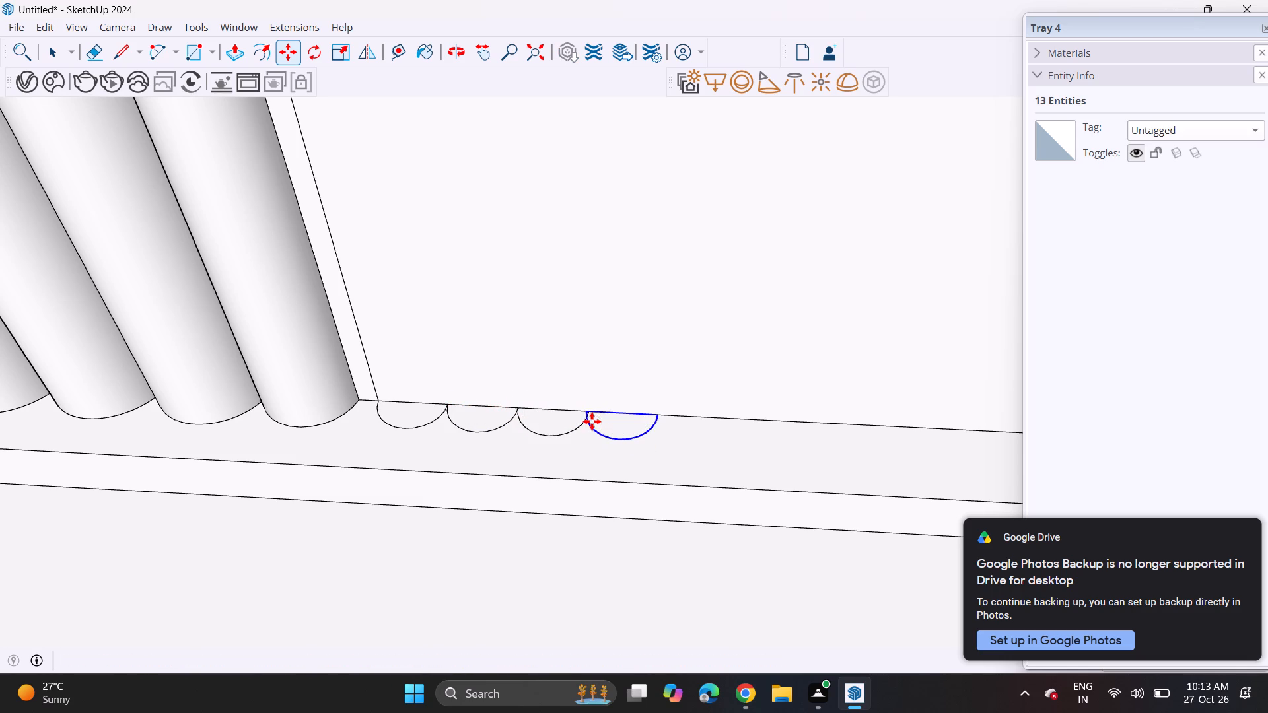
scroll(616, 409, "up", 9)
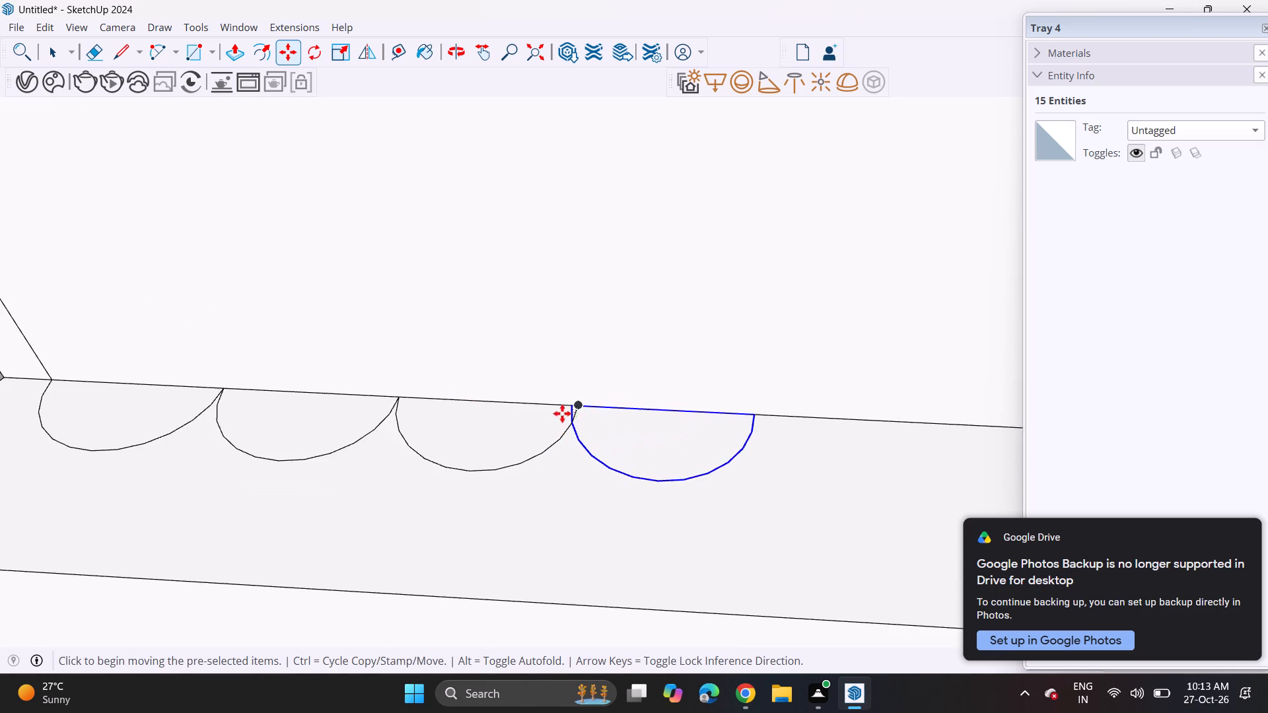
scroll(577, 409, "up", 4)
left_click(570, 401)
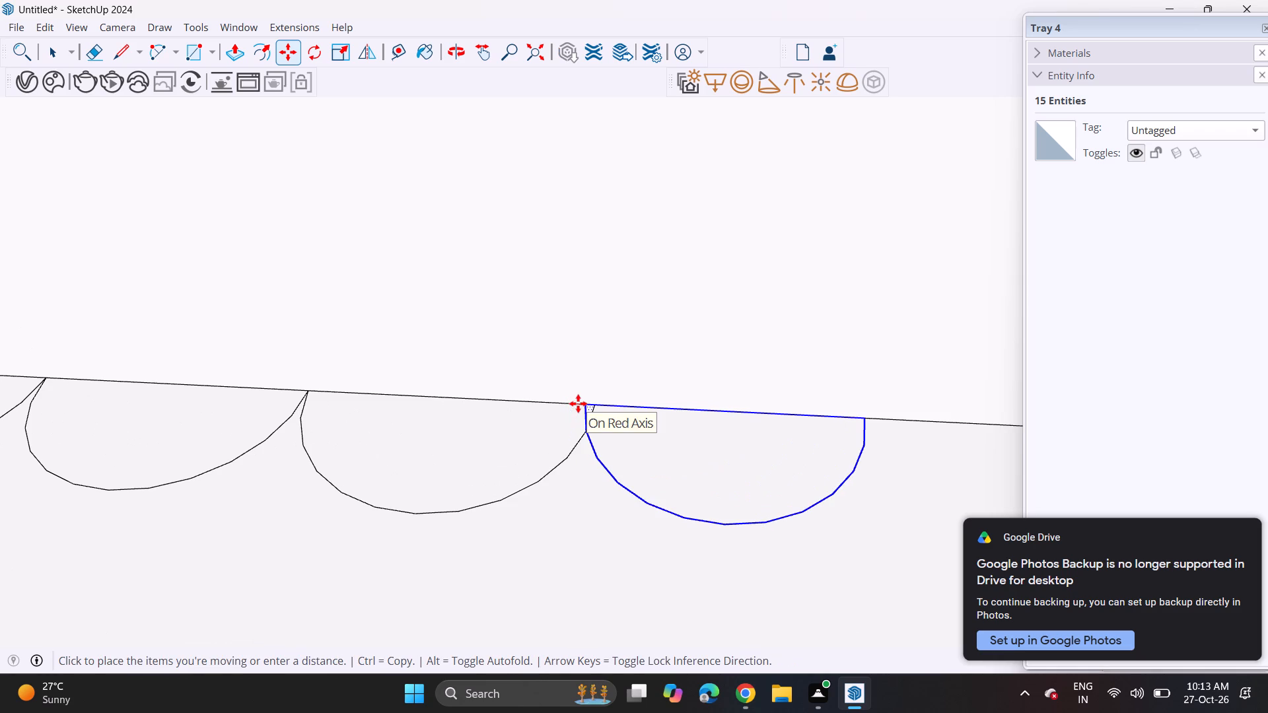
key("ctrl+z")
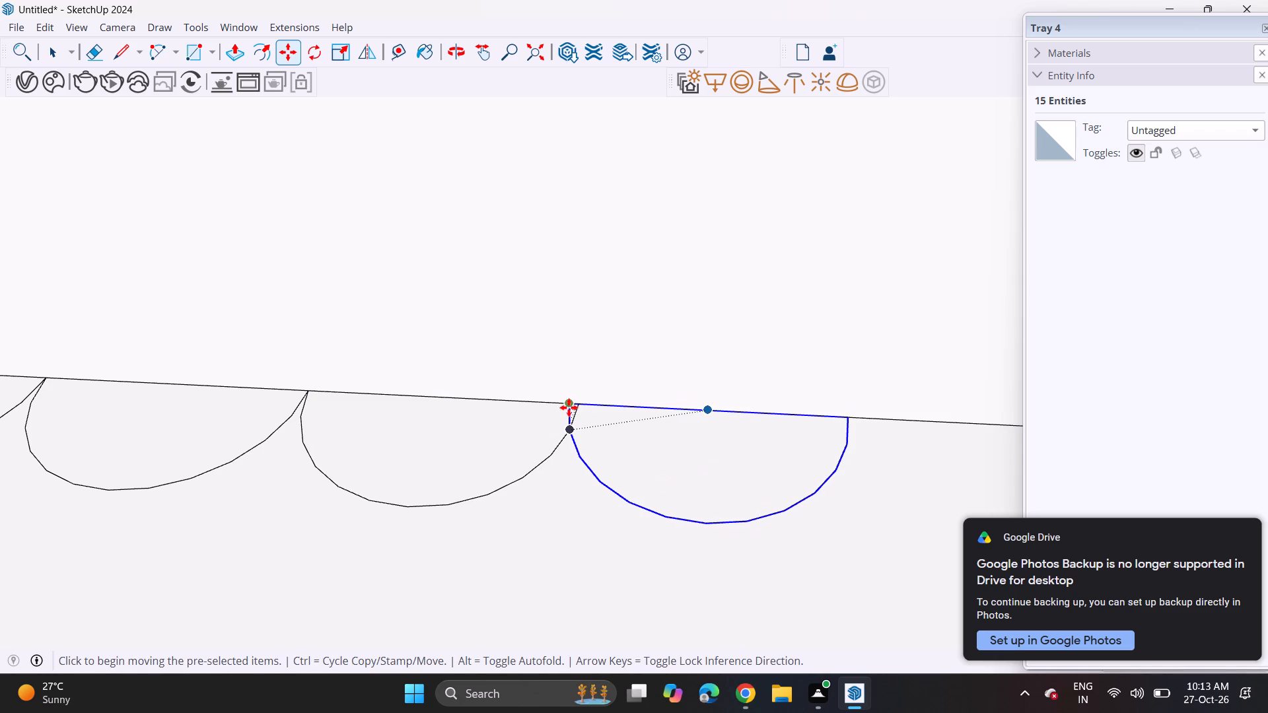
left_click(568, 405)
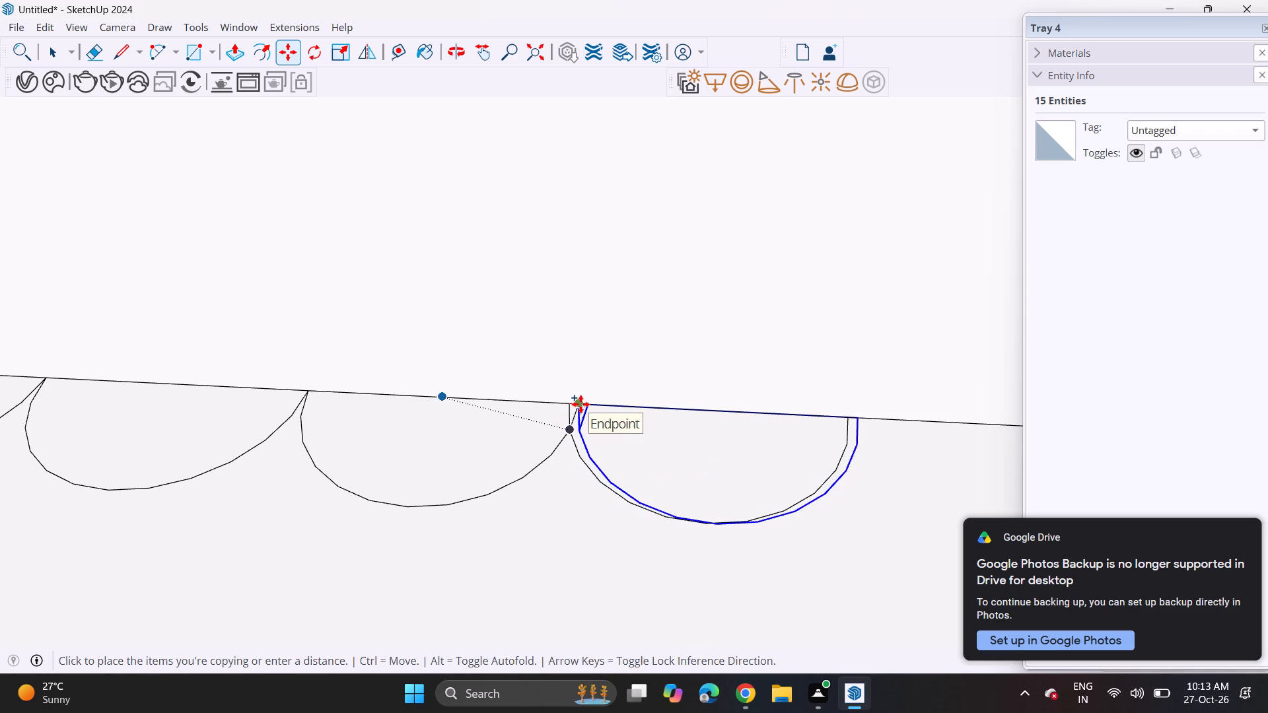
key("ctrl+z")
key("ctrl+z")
Copy the third half-circle profile from its endpoint to make the fourth and fifth profiles end to end along the sill.
key("space")
left_click(530, 452)
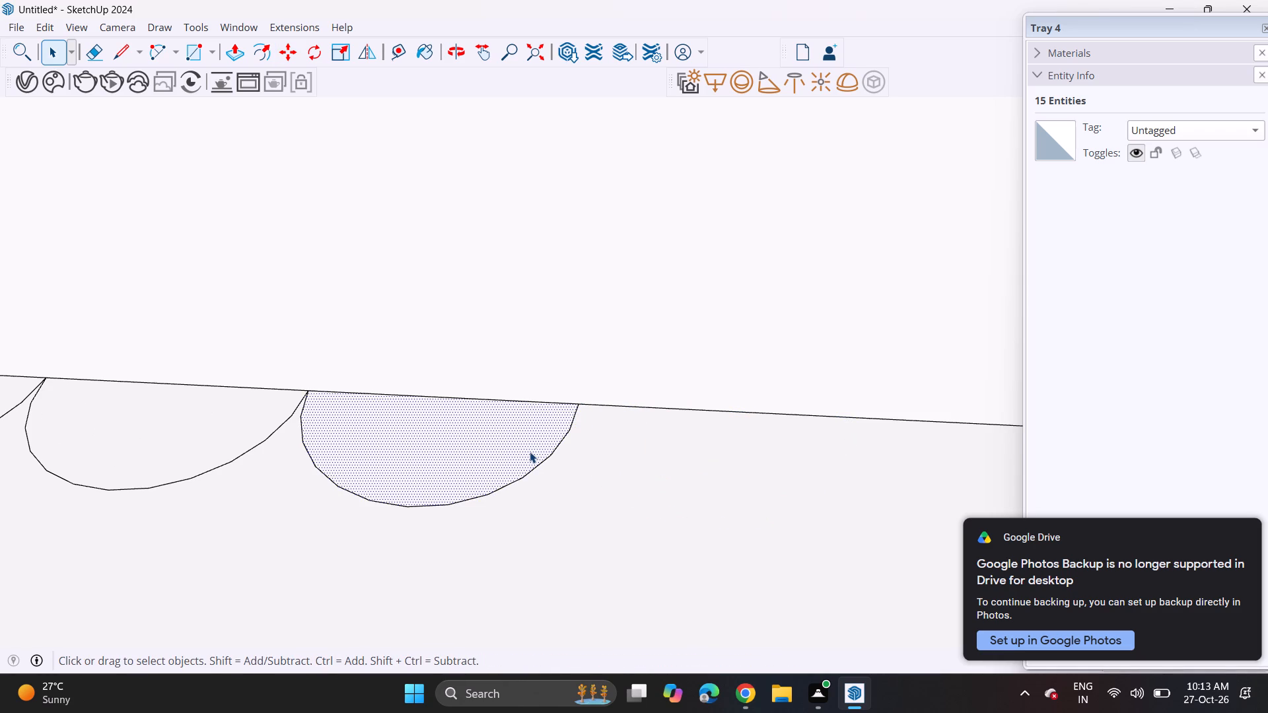
left_click(530, 452)
key("m")
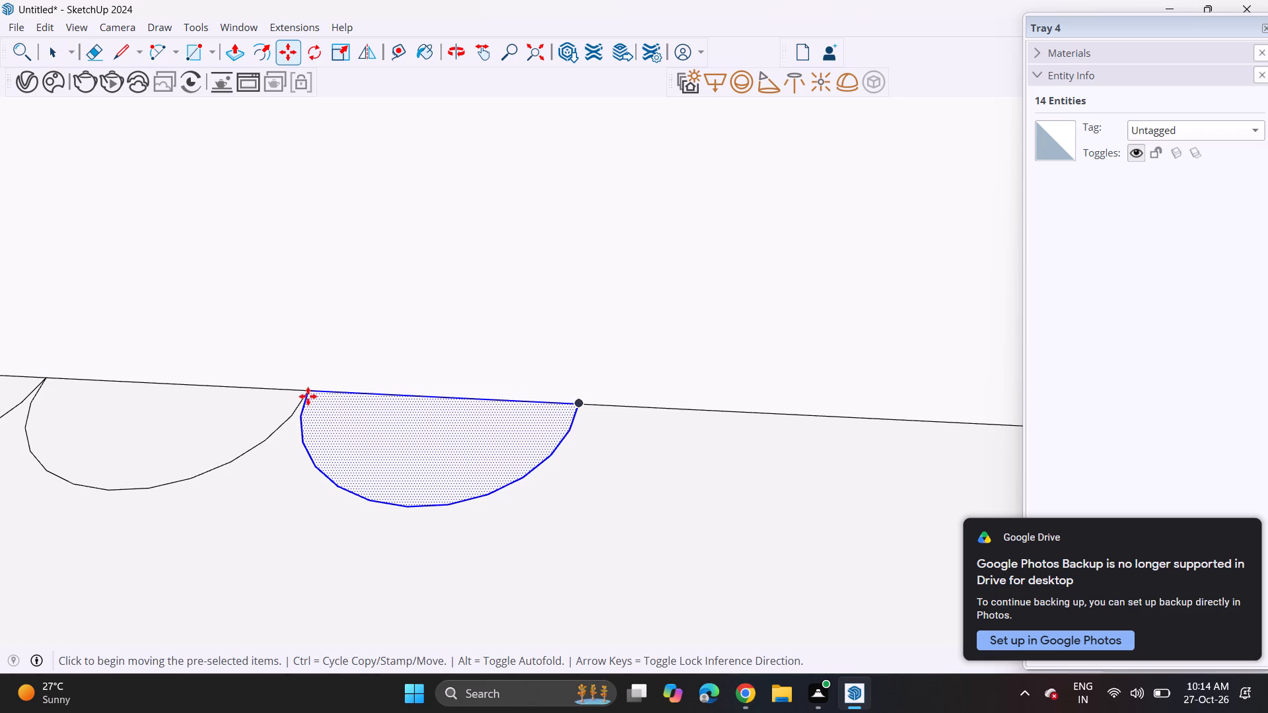
left_click(313, 390)
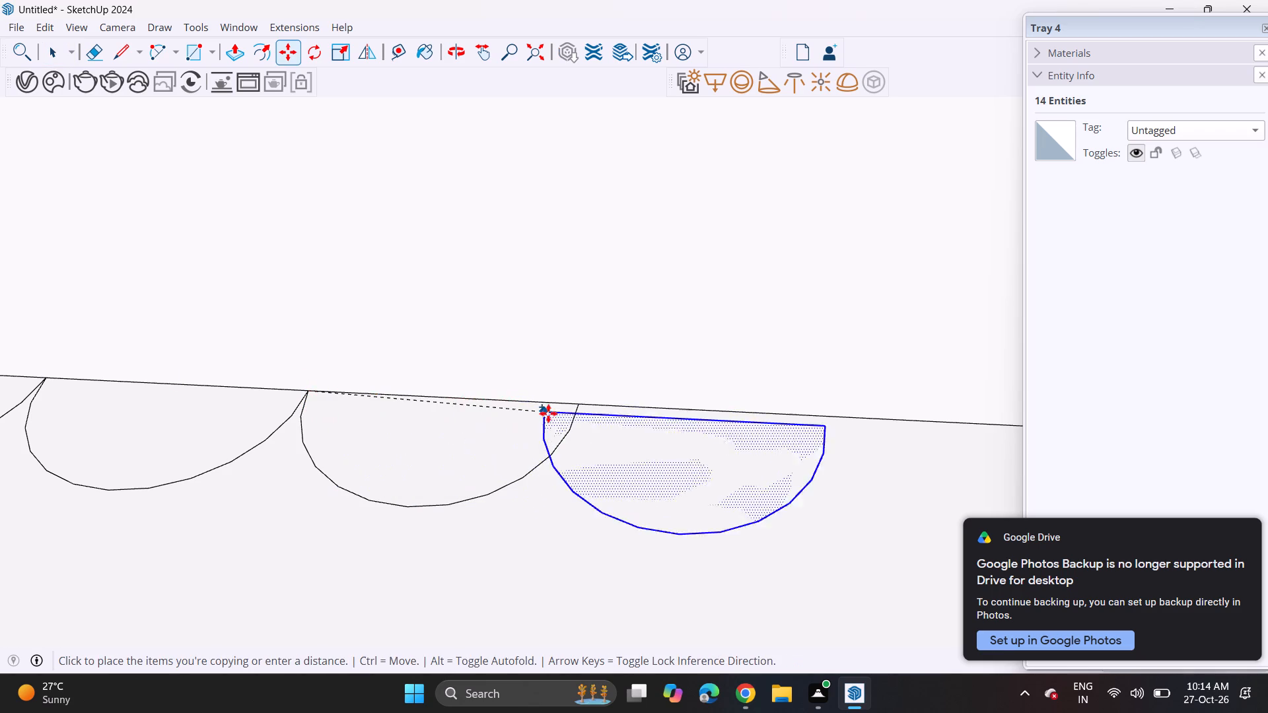
left_click(581, 407)
left_click(581, 408, "ctrl")
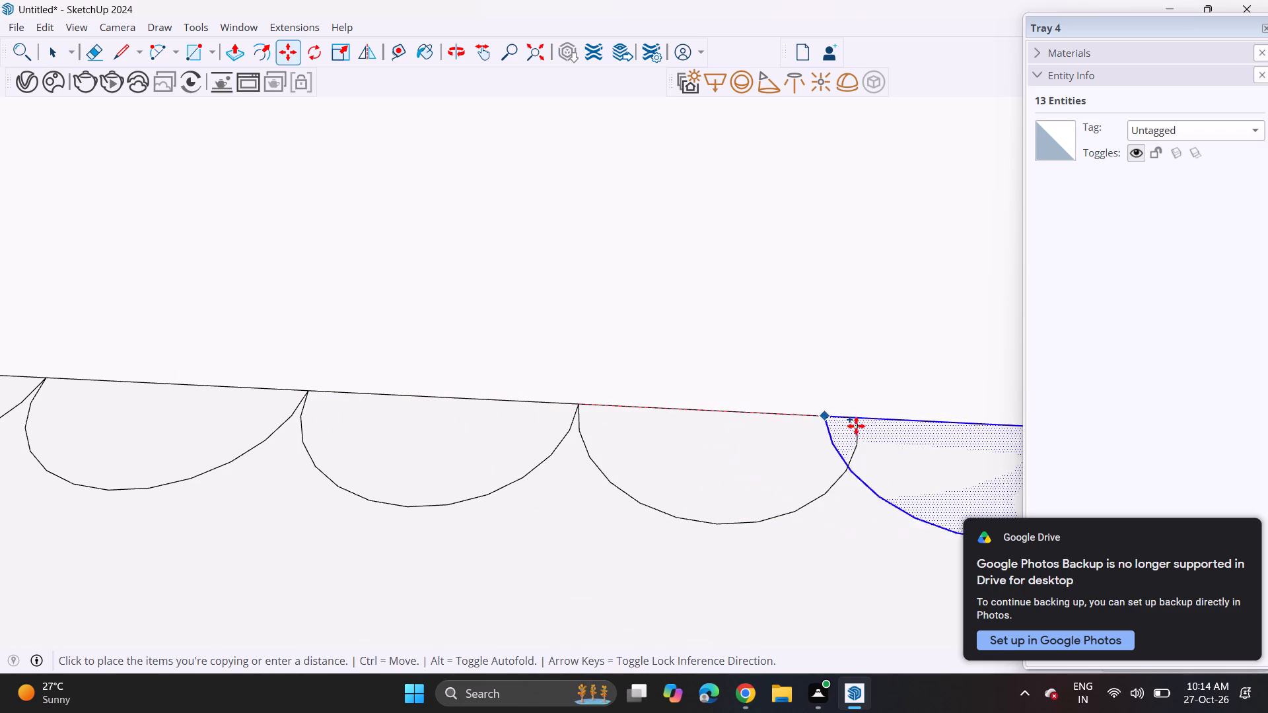
left_click(863, 424)
Copy the half-circle profile twice more from endpoint to endpoint, adding the sixth and seventh profiles on the sill.
scroll(800, 413, "down", 5)
scroll(794, 416, "up", 1)
middle_click_drag(789, 416, 347, 361)
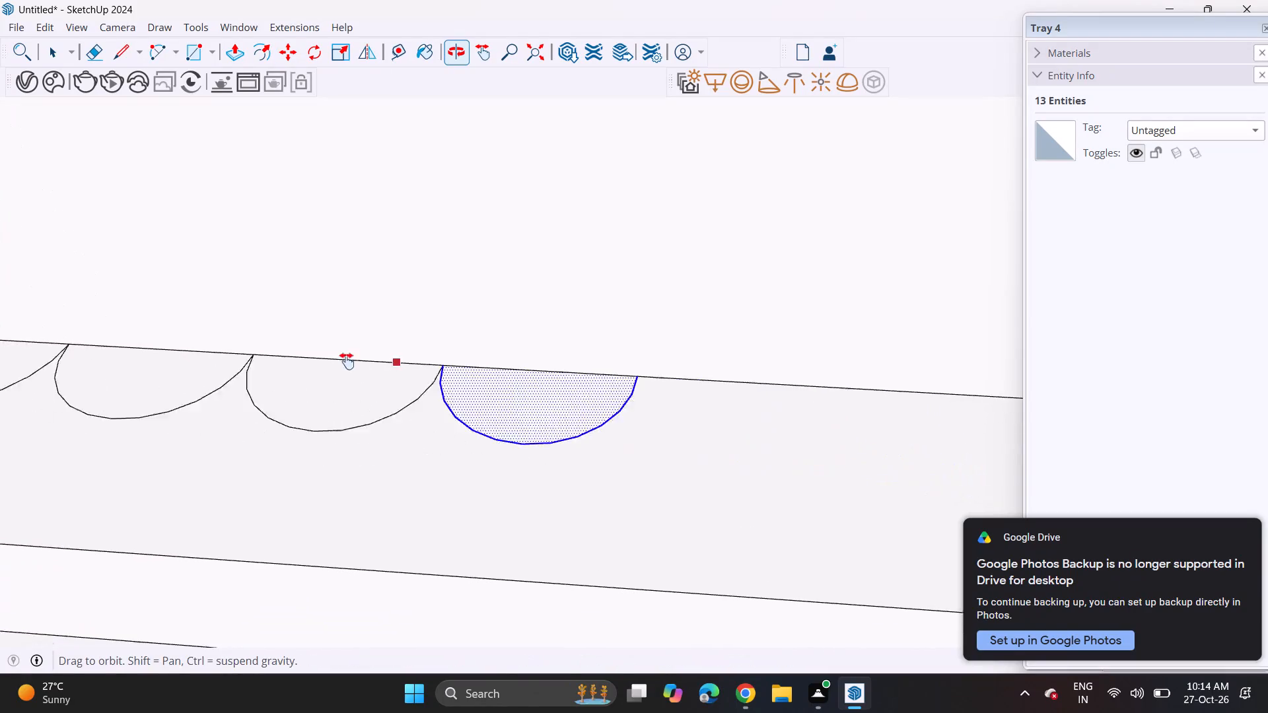
middle_click_drag(347, 361, 281, 361)
left_click(337, 366)
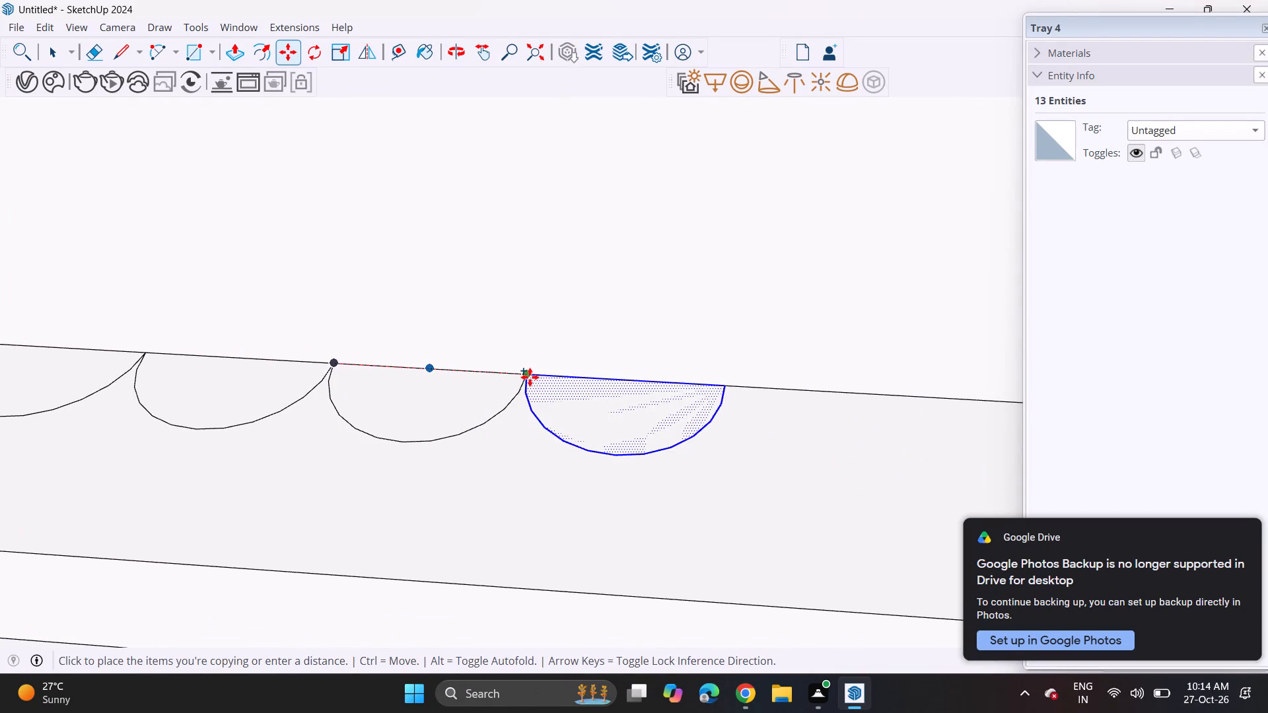
left_click(530, 377)
left_click(530, 380)
left_click(728, 383)
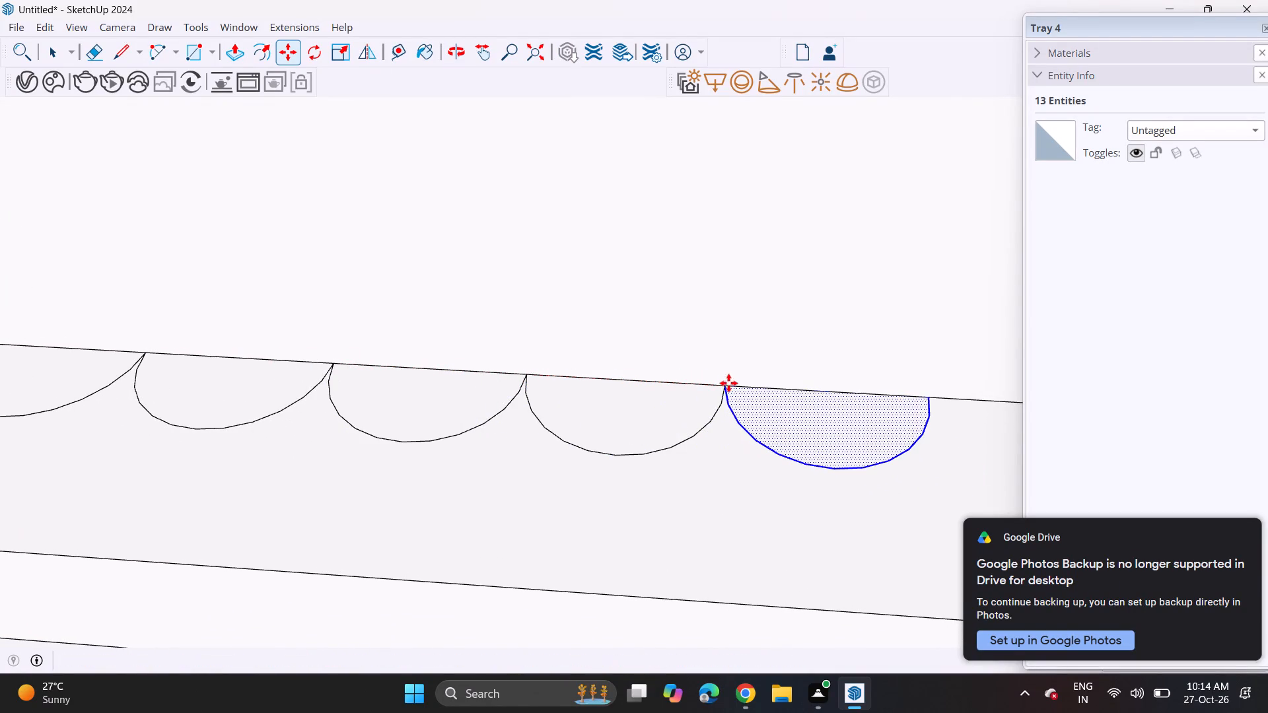
Copy the half-circle profile four more times from endpoint to endpoint, adding the eighth to eleventh profiles up to the sill's far end.
left_click(727, 390, "ctrl")
middle_click_drag(757, 387, 244, 353, "shift")
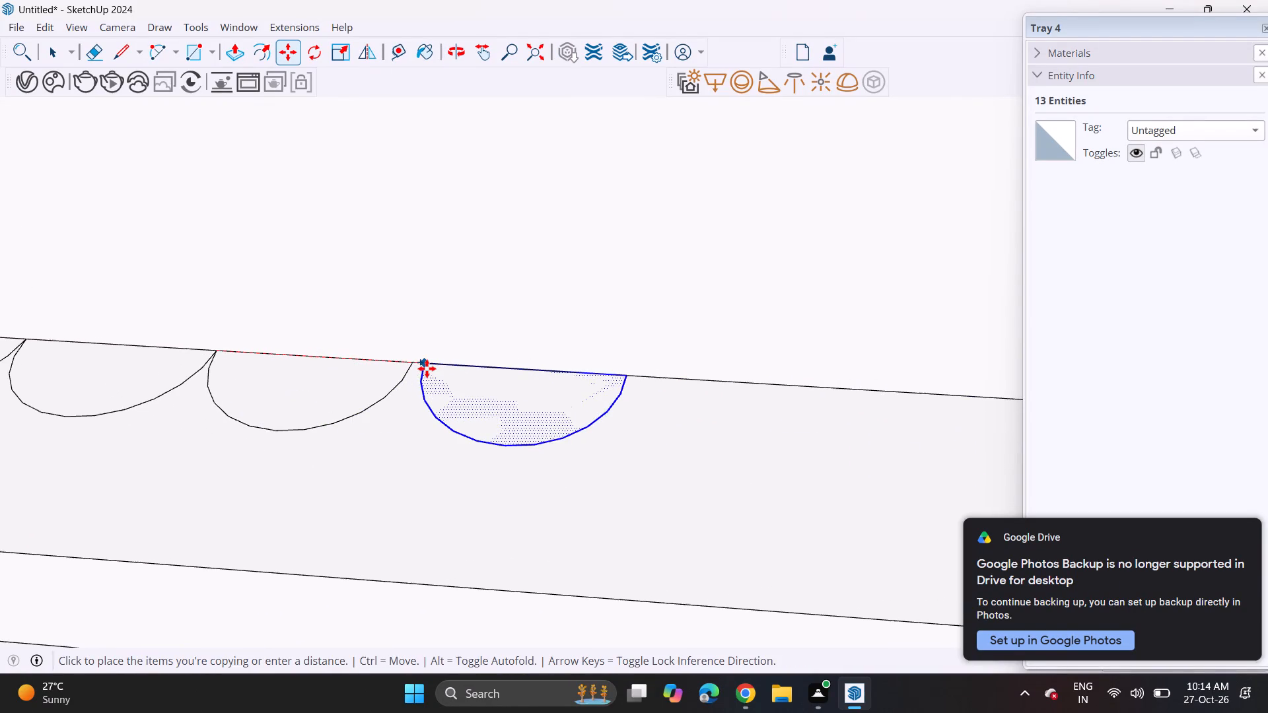
left_click(412, 368)
left_click(409, 362)
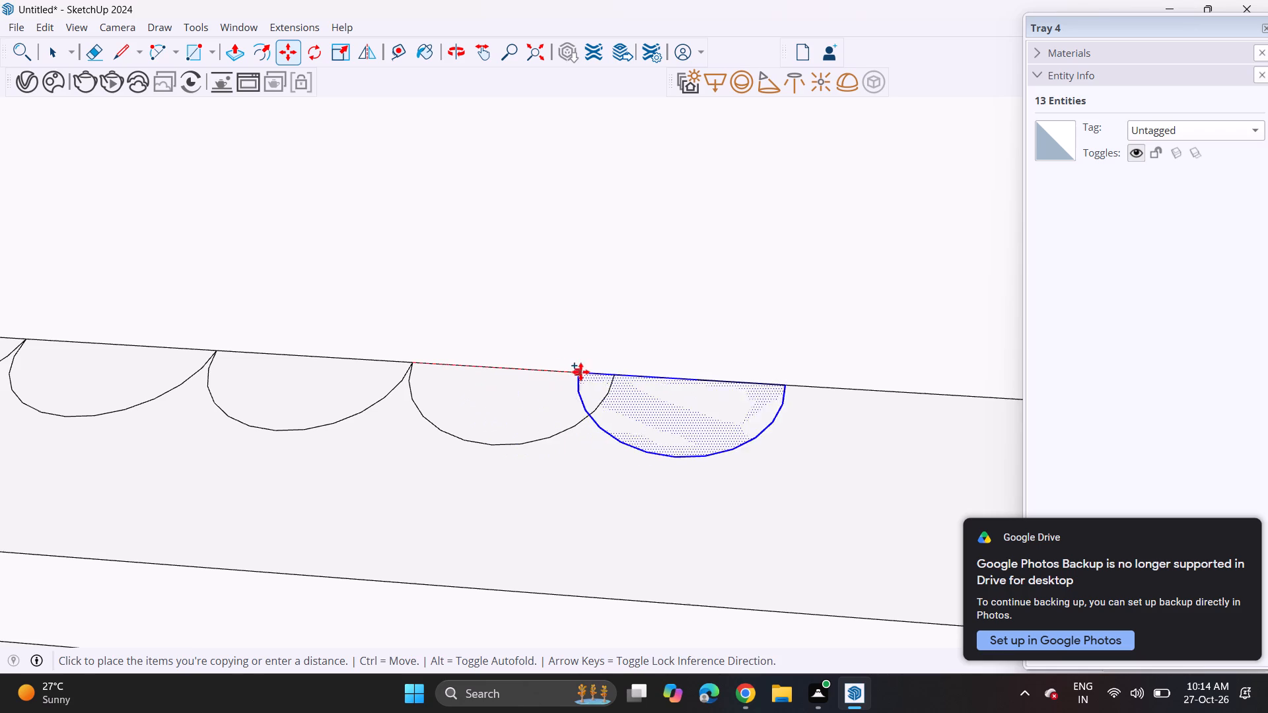
left_click(613, 376)
left_click(616, 372)
middle_click_drag(750, 384, 604, 339, "shift")
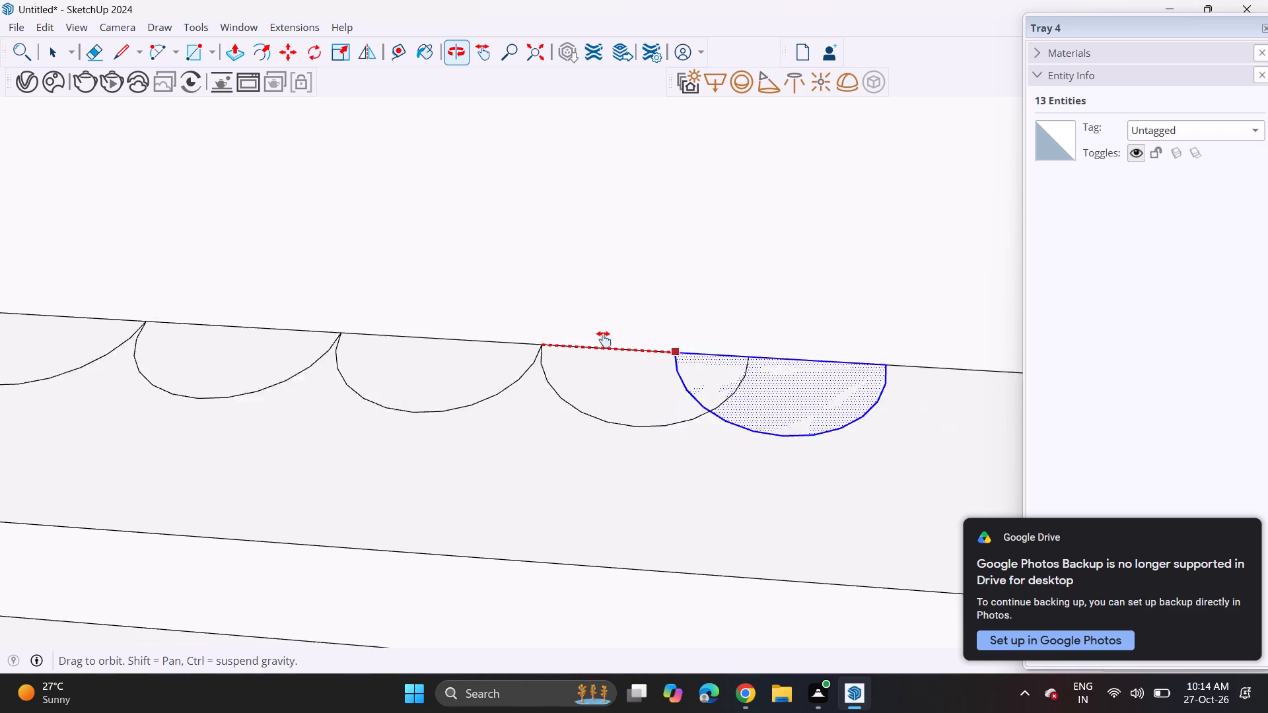
middle_click_drag(604, 339, 255, 336, "shift")
left_click(331, 343)
left_click(326, 339)
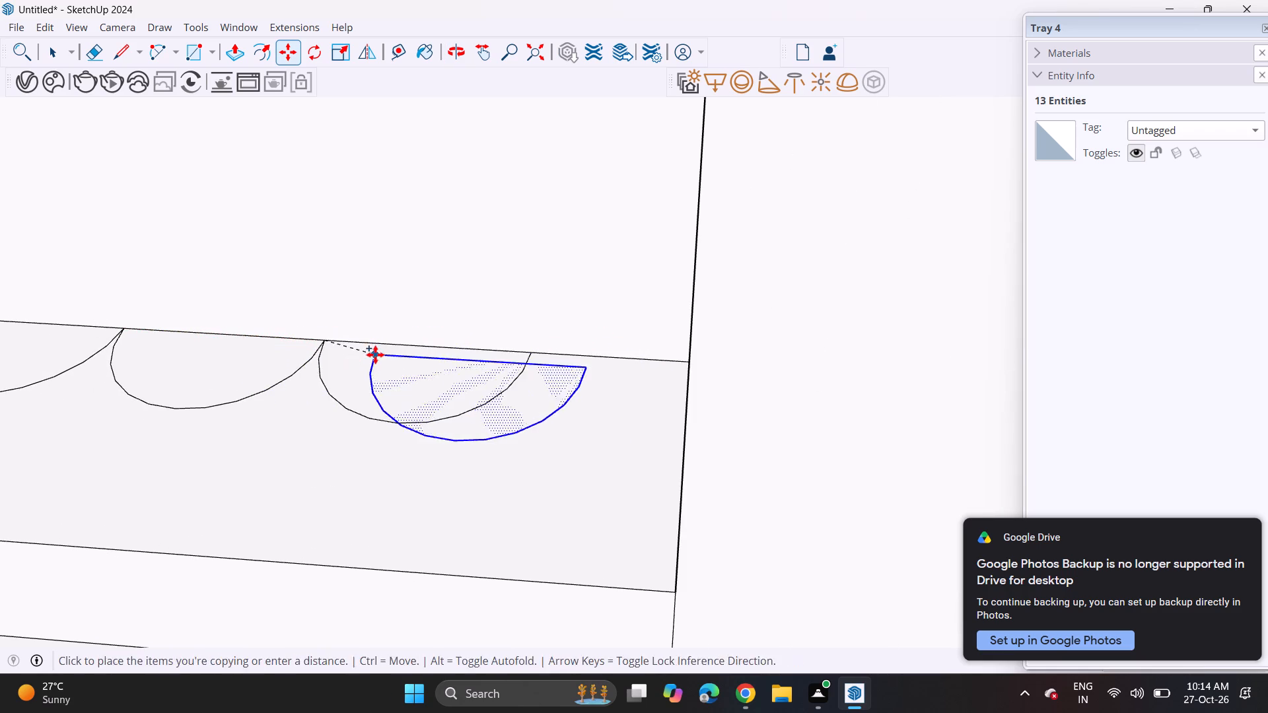
middle_click_drag(378, 355, 460, 366)
left_click(520, 366)
Push/Pull the first half-circle profile beside the door's centre gap up to the top of the arch.
scroll(477, 348, "down", 1)
scroll(477, 348, "up", 1)
scroll(477, 348, "down", 11)
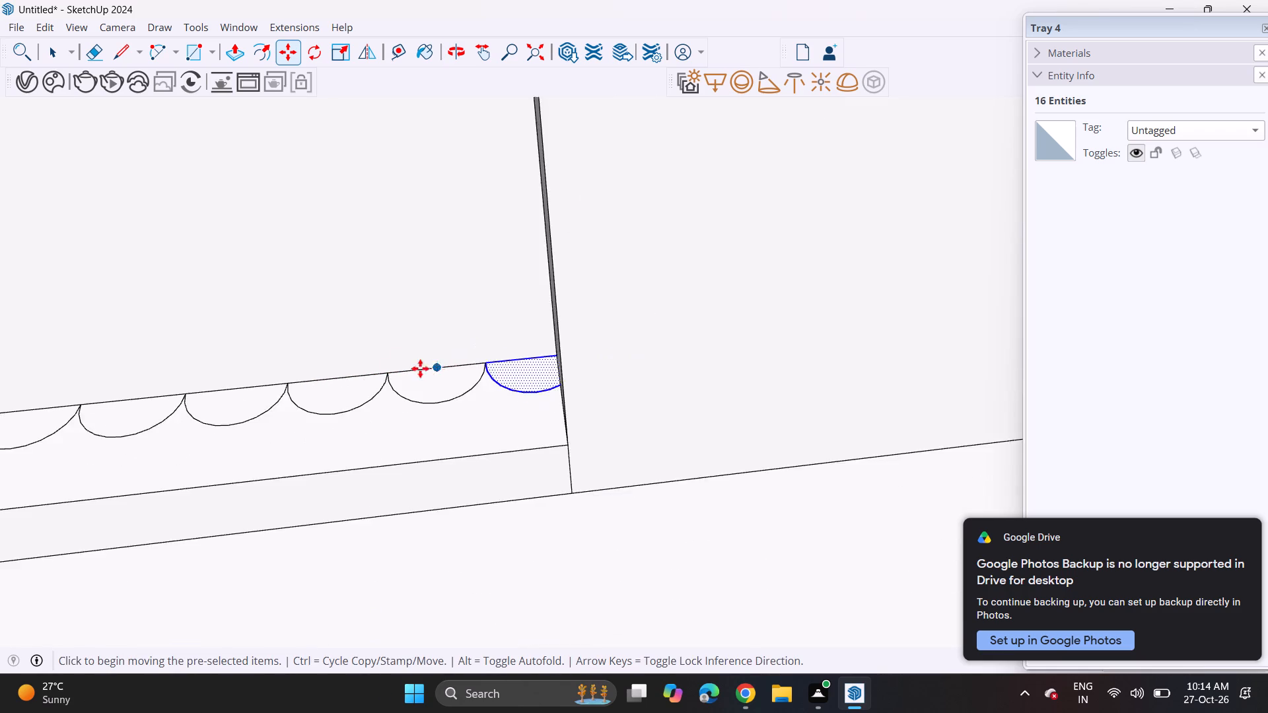
scroll(420, 368, "down", 4)
scroll(386, 364, "up", 1)
scroll(386, 364, "down", 6)
scroll(382, 361, "up", 1)
scroll(370, 356, "down", 4)
scroll(368, 383, "up", 2)
middle_click_drag(344, 292, 325, 240)
middle_click_drag(289, 263, 522, 370, "shift")
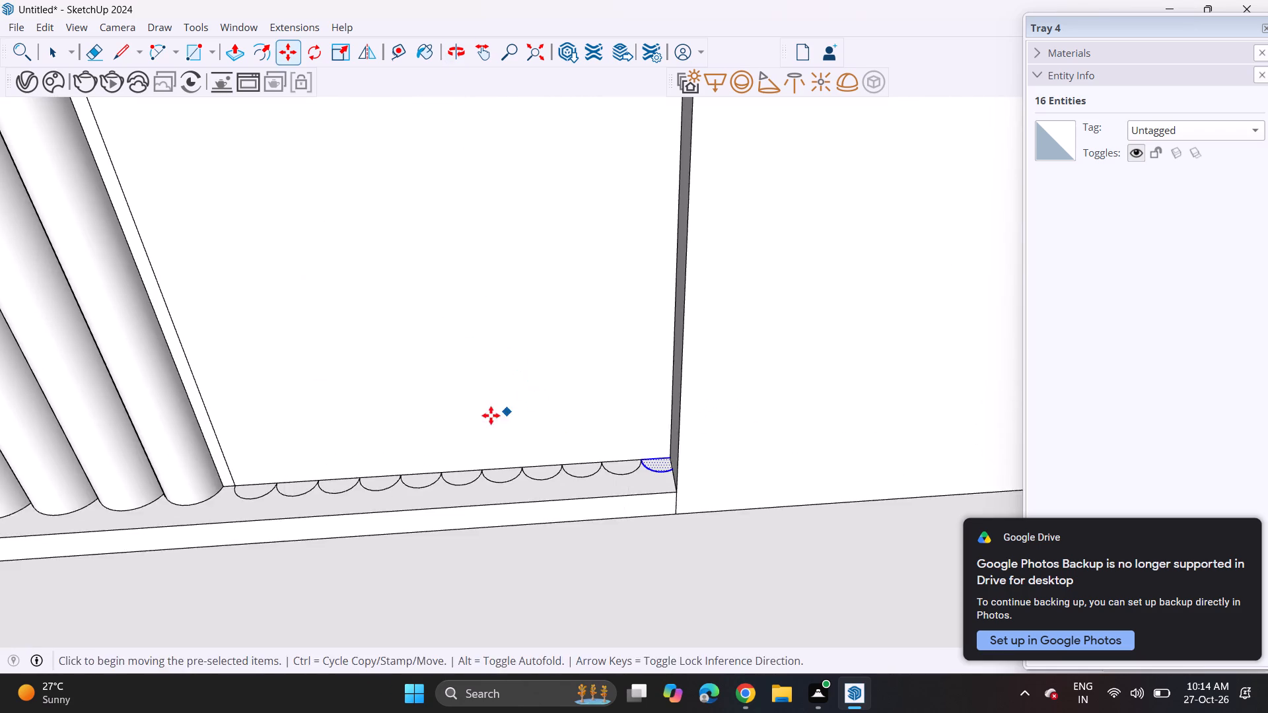
middle_click_drag(481, 407, 453, 358)
left_click(242, 59)
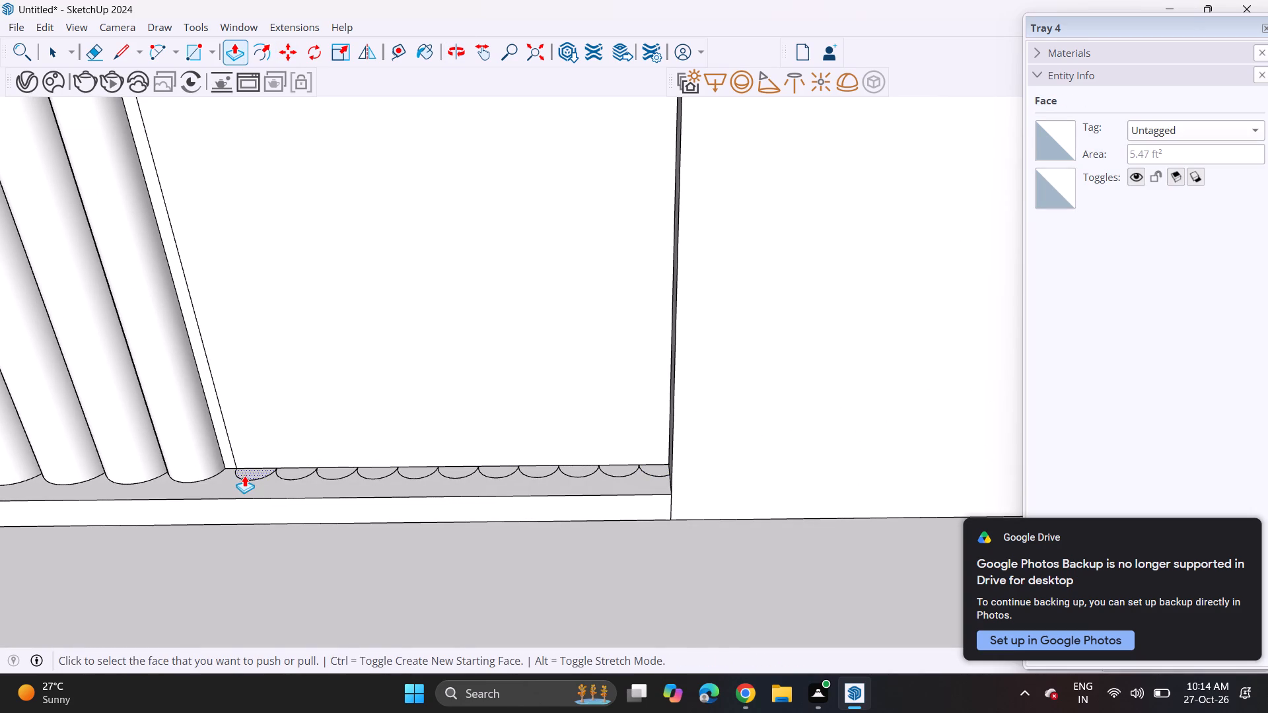
left_click(244, 476)
scroll(248, 308, "down", 4)
scroll(248, 308, "up", 1)
scroll(248, 308, "down", 2)
middle_click_drag(226, 212, 273, 437)
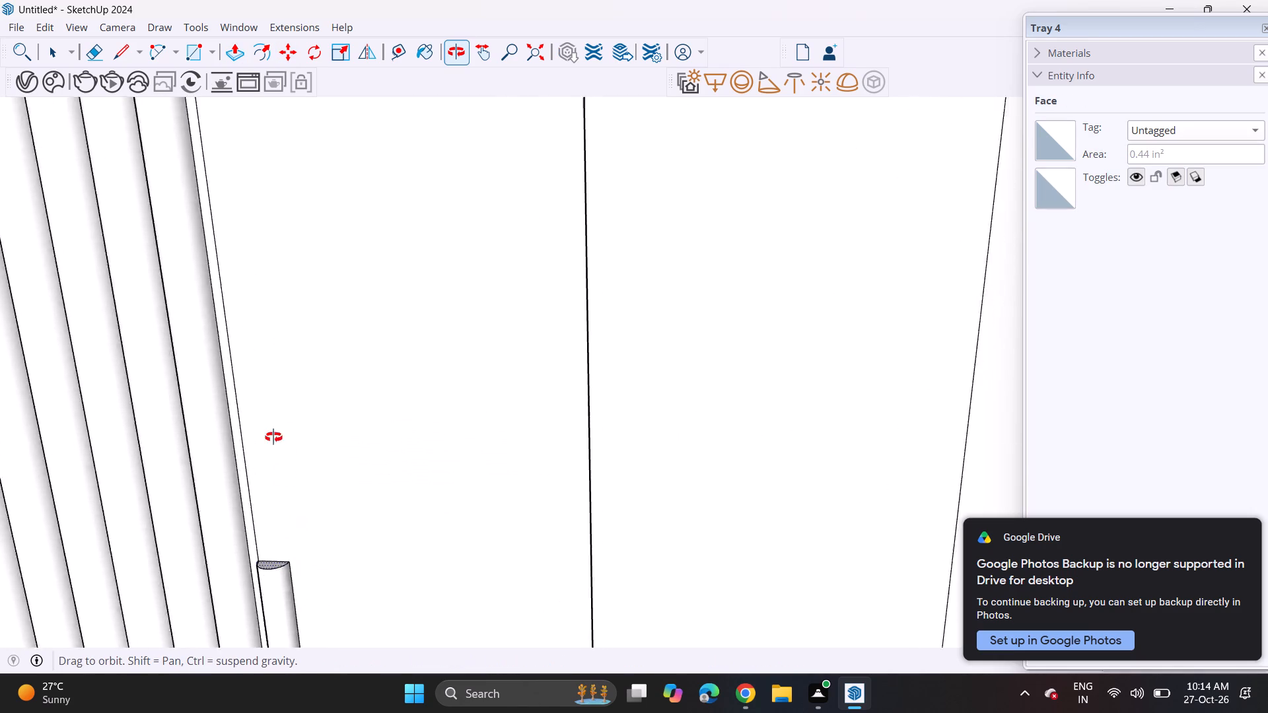
middle_click_drag(273, 437, 257, 353)
scroll(232, 306, "down", 5)
middle_click_drag(262, 199, 332, 609, "shift")
middle_click_drag(295, 193, 300, 598, "shift")
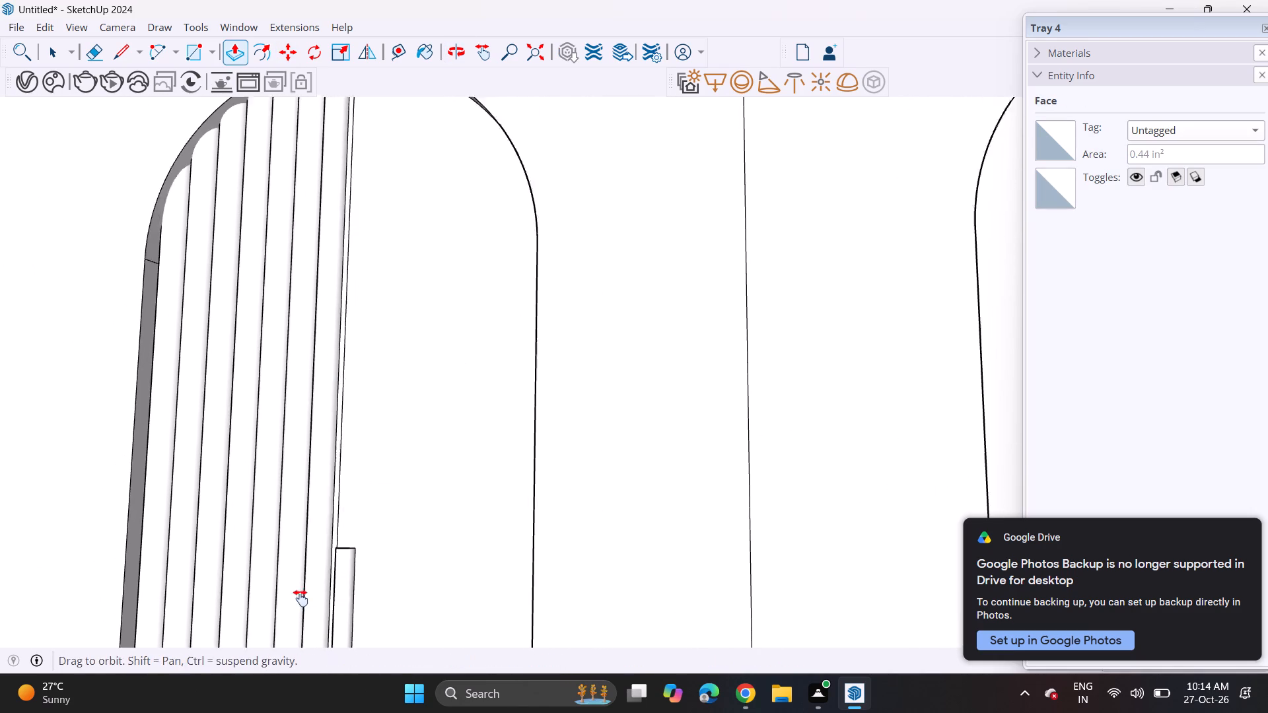
middle_click_drag(300, 598, 300, 599, "shift")
middle_click_drag(380, 234, 388, 344, "shift")
left_click(386, 195)
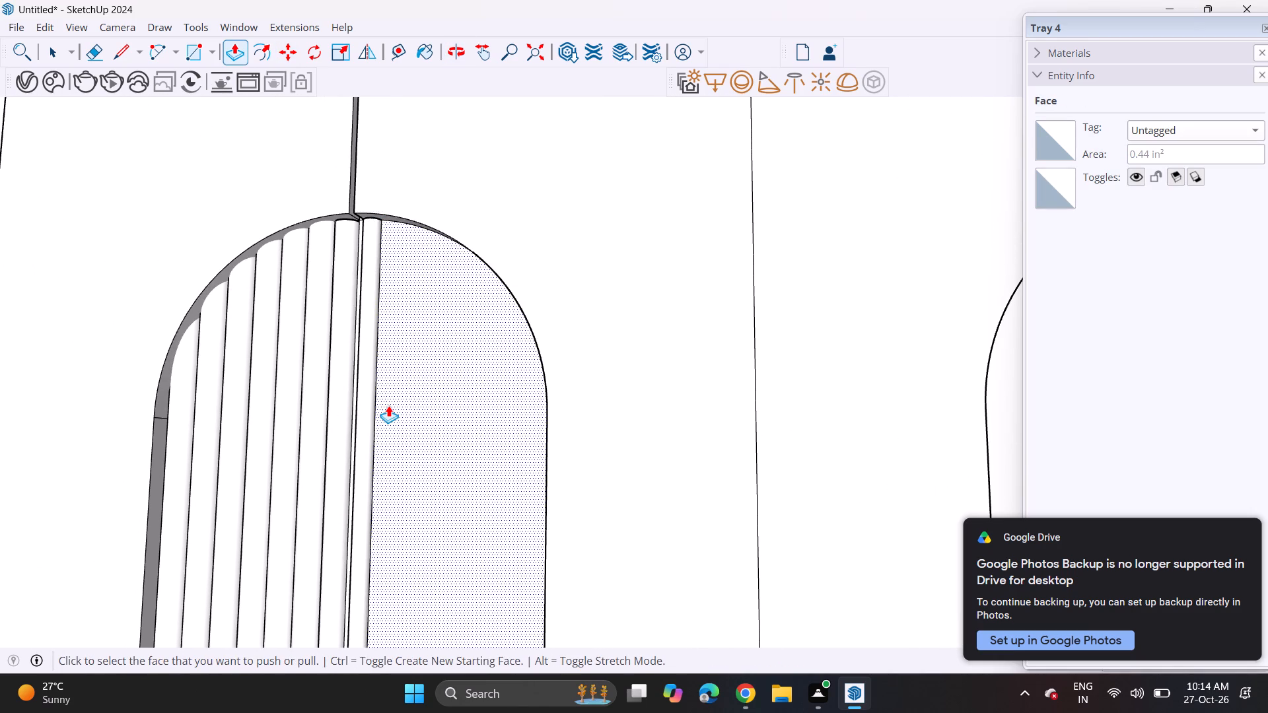
Repeat the same Push/Pull height on the remaining ten half-circle profiles along the sill, filling this door half with flutes.
middle_click_drag(380, 405, 338, 200, "shift")
scroll(332, 169, "up", 1, "shift")
middle_click_drag(324, 345, 332, 581)
middle_click_drag(365, 555, 287, 246)
middle_click_drag(339, 494, 312, 337, "shift")
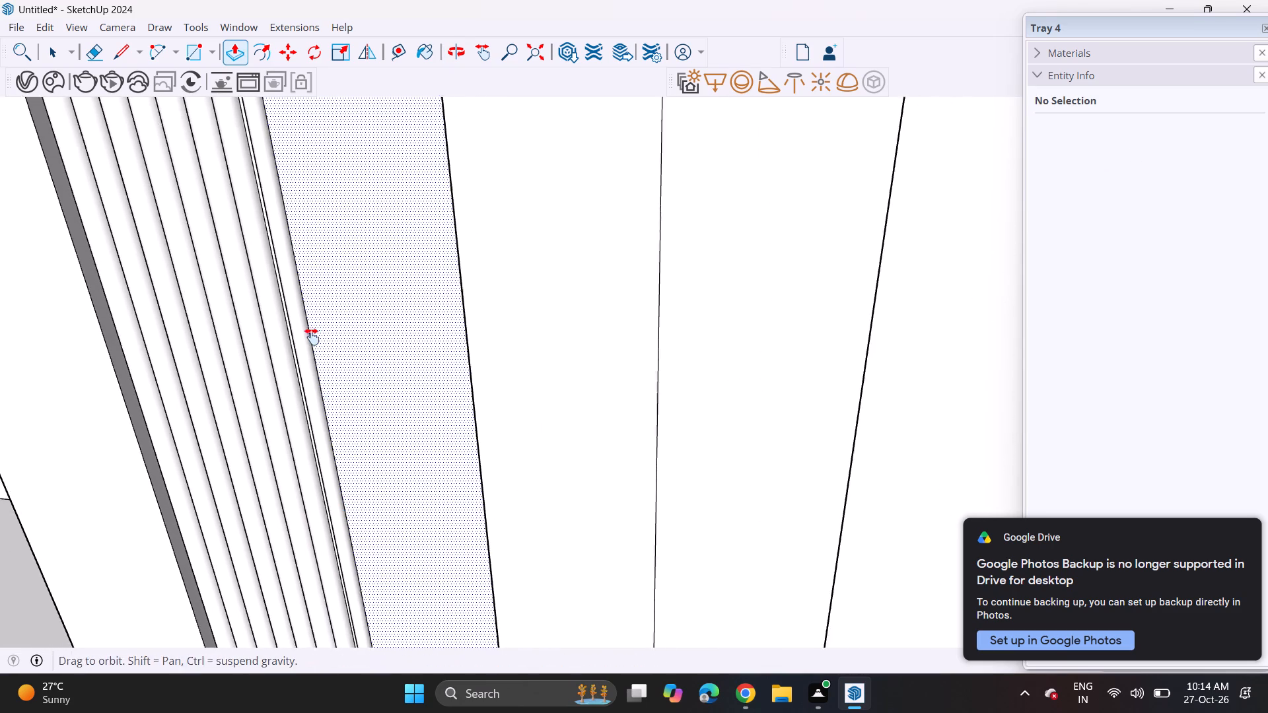
middle_click_drag(312, 337, 281, 174, "shift")
middle_click_drag(306, 359, 326, 463)
scroll(371, 508, "up", 9)
double_click(359, 549)
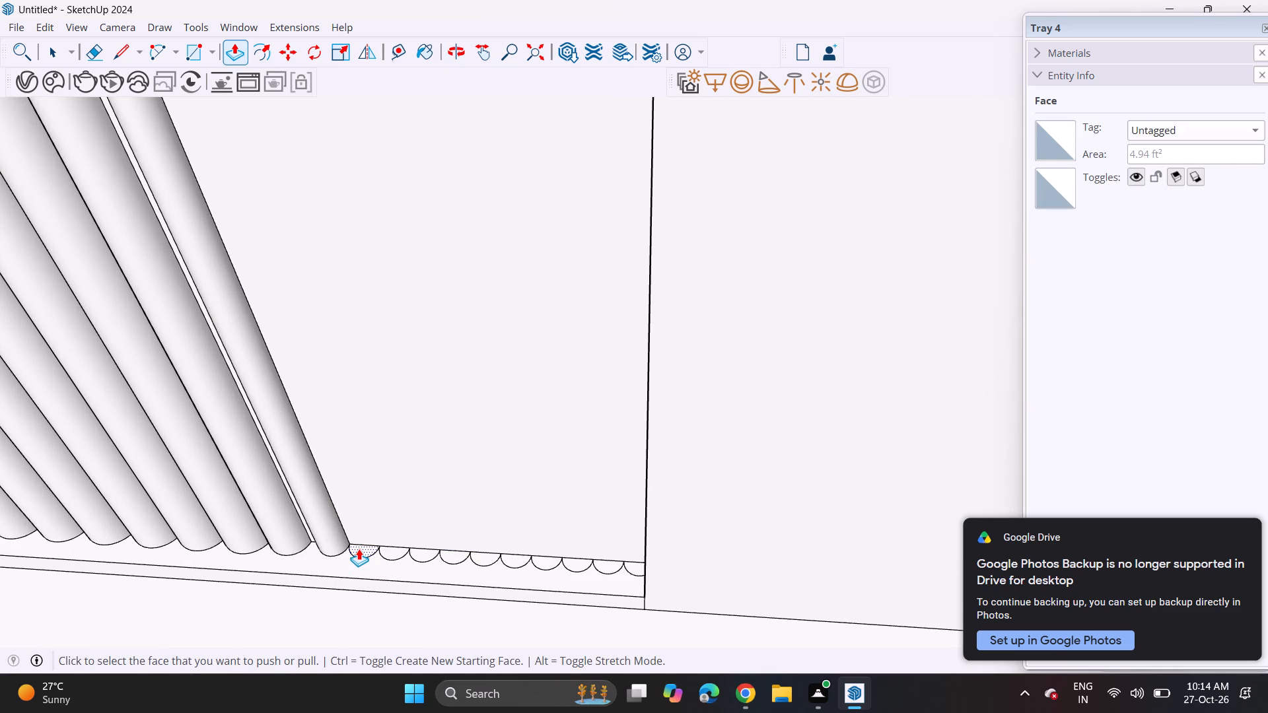
double_click(399, 555)
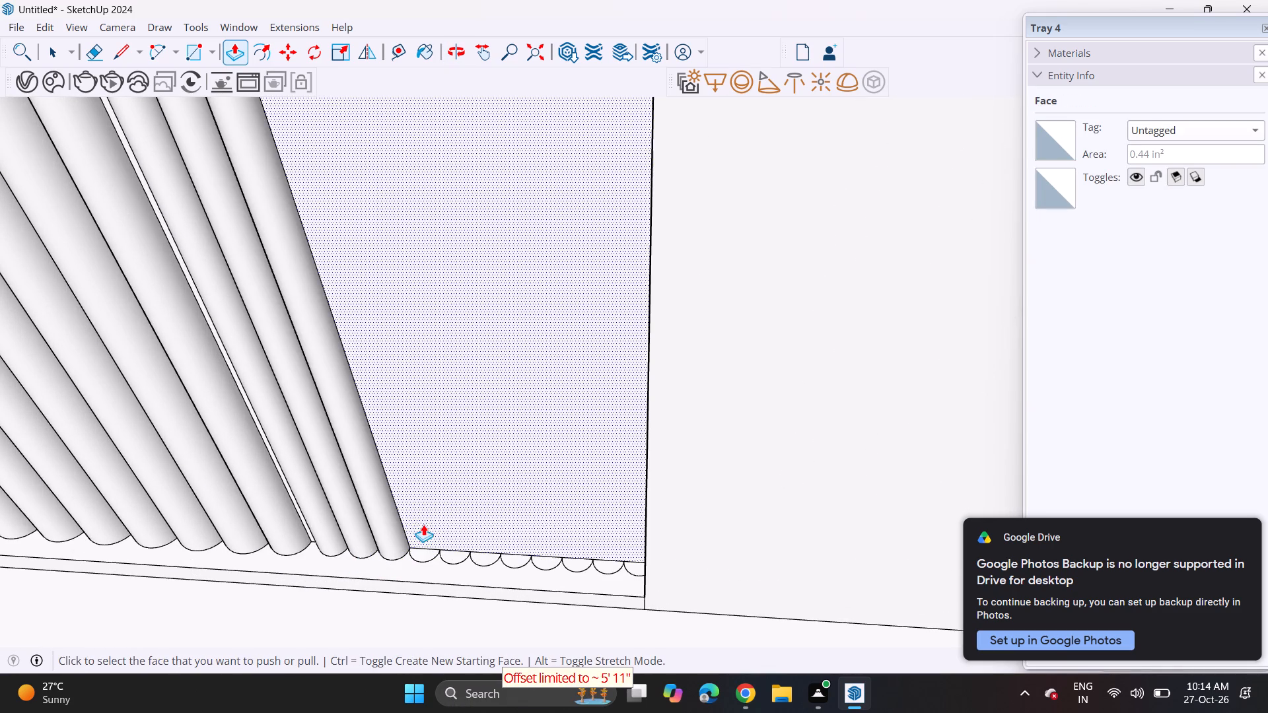
double_click(425, 553)
double_click(449, 556)
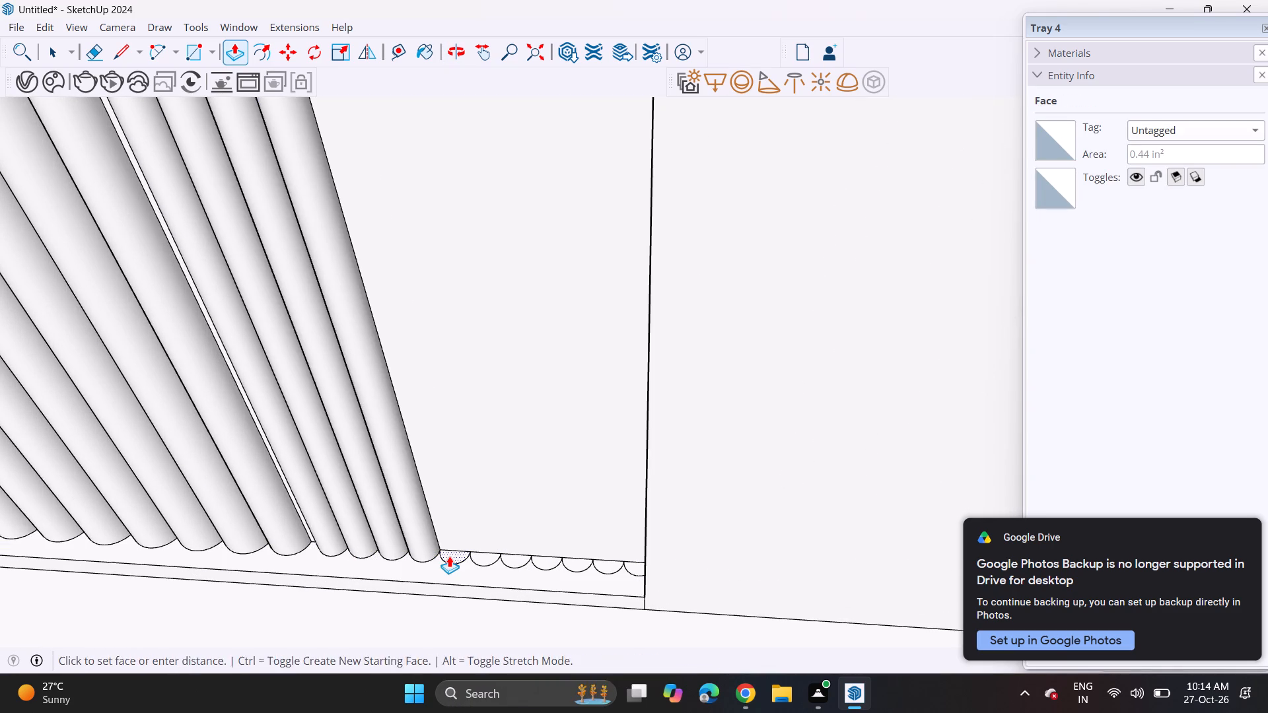
double_click(485, 560)
double_click(509, 557)
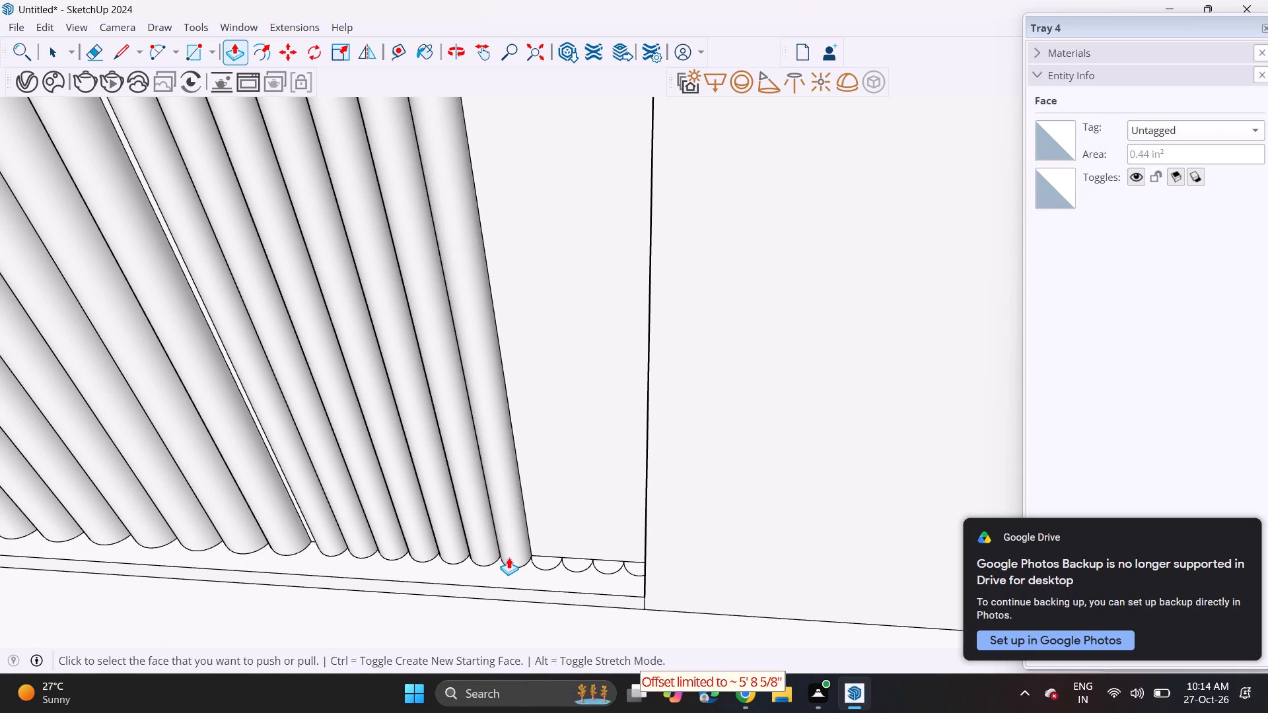
double_click(539, 562)
double_click(568, 563)
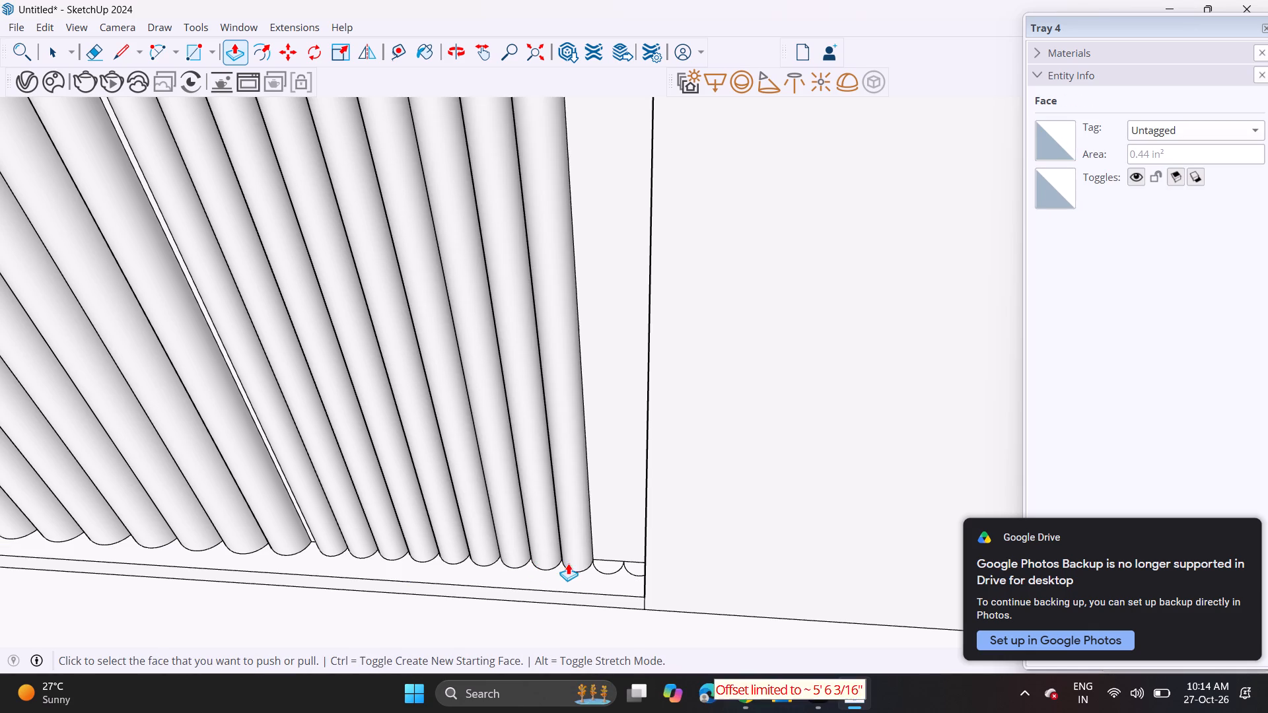
double_click(602, 562)
double_click(626, 568)
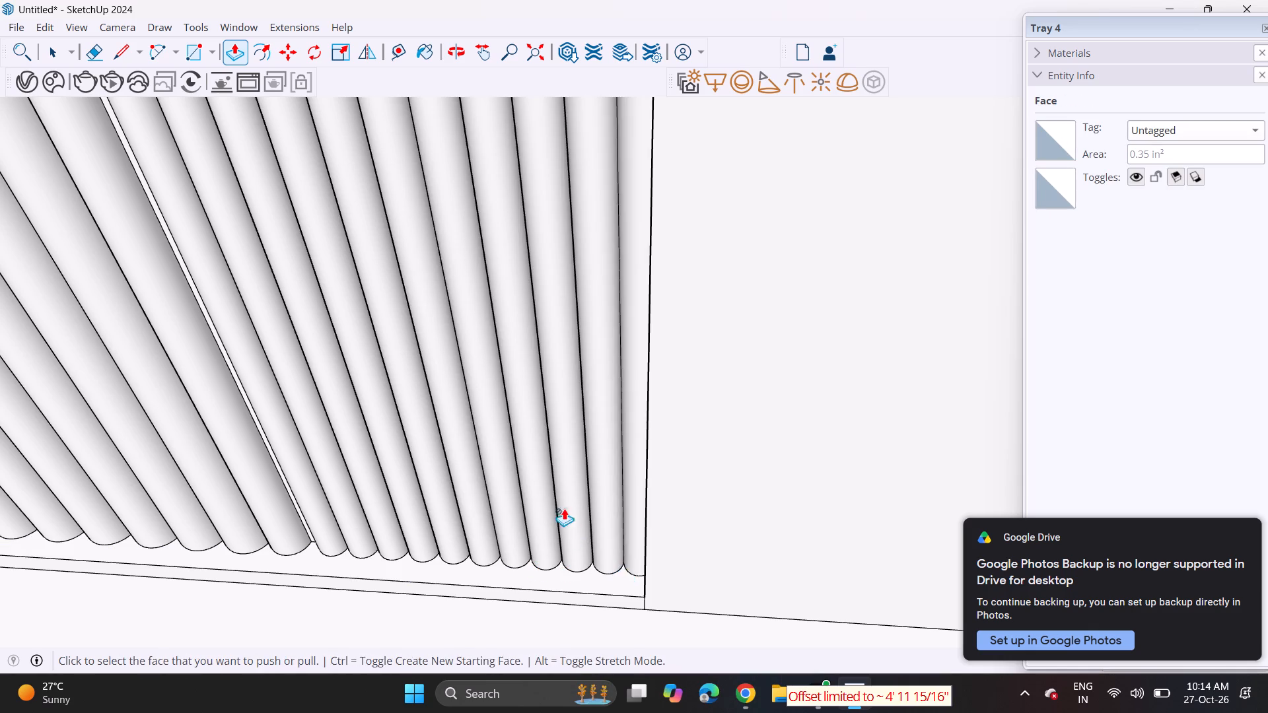
Extend the tops of four short flutes near the outer curve upward into the arch with Push/Pull.
middle_click_drag(557, 506, 508, 296)
scroll(474, 290, "down", 1)
scroll(474, 290, "up", 2)
scroll(474, 290, "down", 6)
scroll(446, 307, "up", 1)
scroll(446, 307, "down", 13)
middle_click_drag(388, 251, 404, 485, "shift")
middle_click_drag(394, 404, 407, 427)
middle_click_drag(387, 297, 413, 513, "shift")
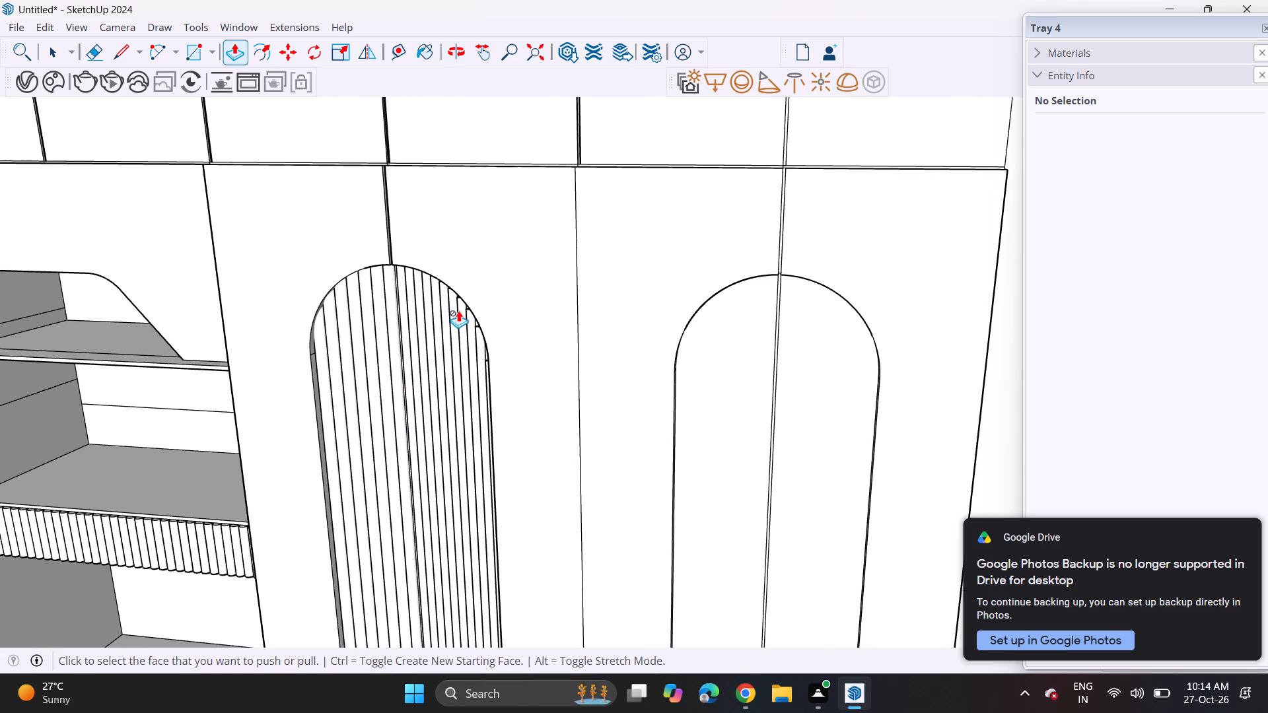
middle_click_drag(458, 309, 499, 374)
scroll(474, 355, "up", 15)
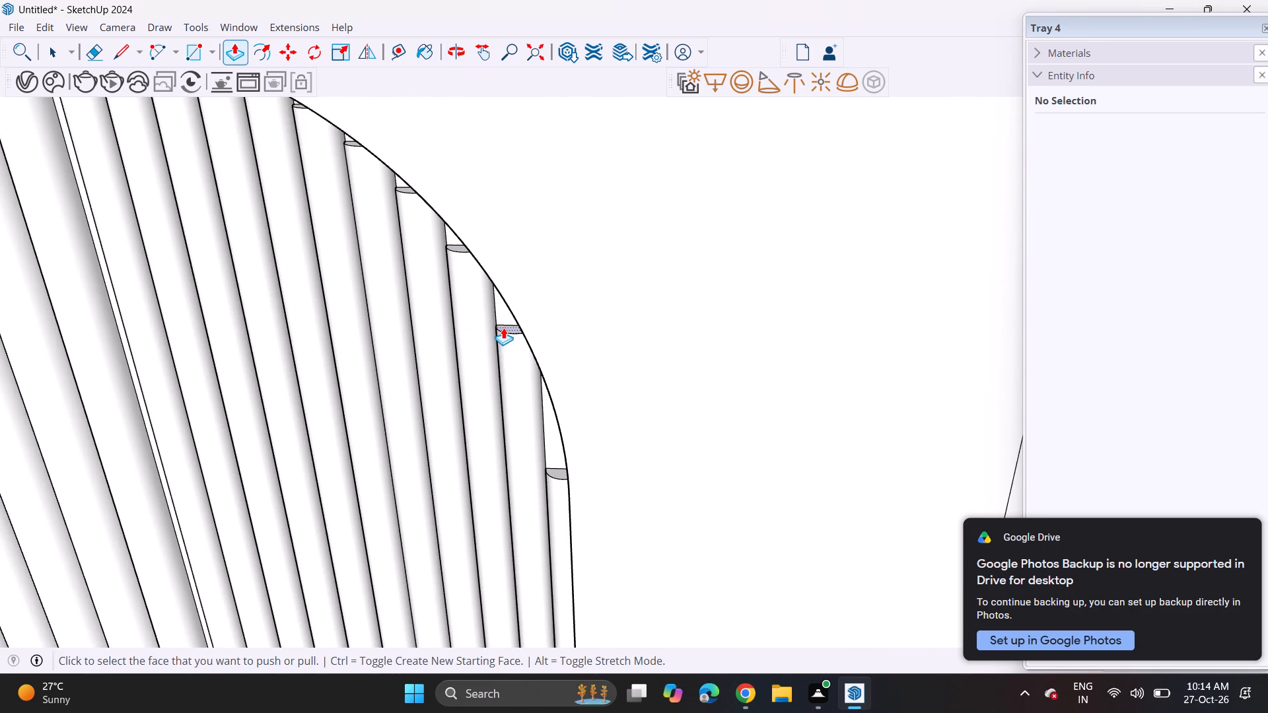
left_click(503, 327)
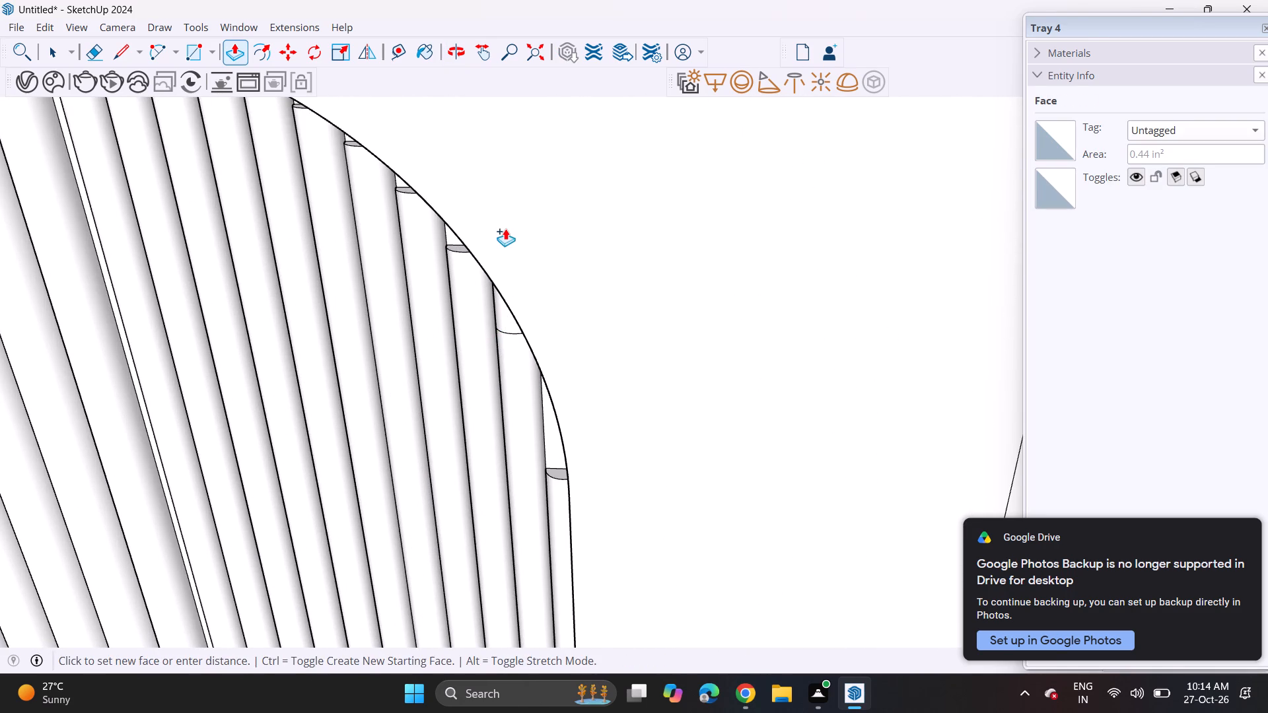
left_click(505, 228)
left_click(456, 250)
left_click(479, 193)
double_click(406, 191)
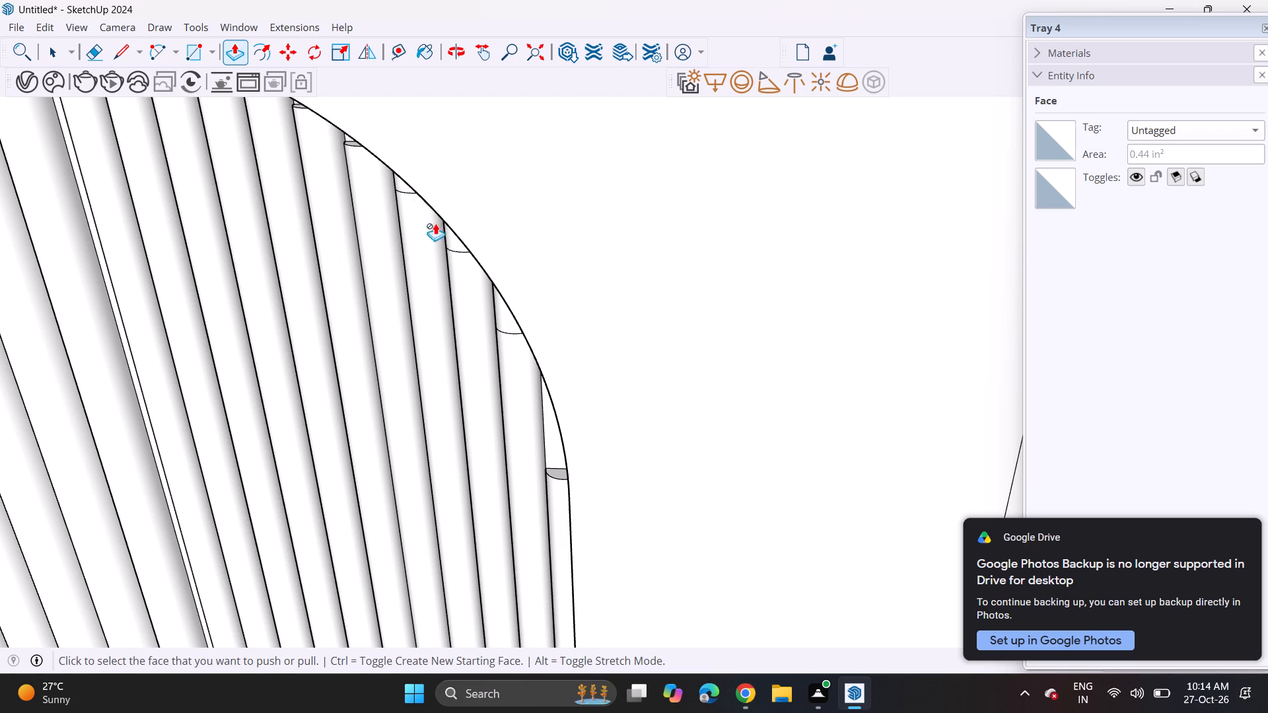
double_click(557, 476)
Examine the fluted arched door and the whole cabinet wall from the front of the room.
middle_click_drag(530, 518, 498, 390)
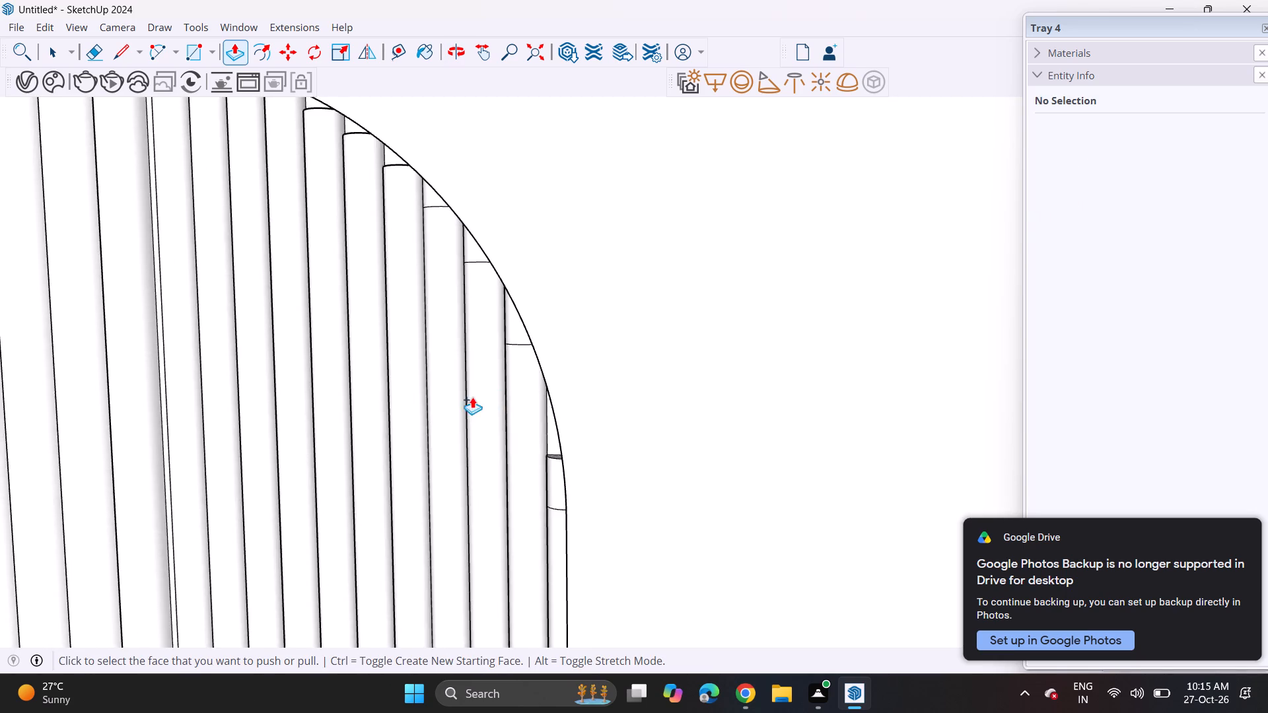
scroll(465, 392, "down", 20)
scroll(450, 515, "down", 6)
middle_click_drag(450, 529, 456, 340)
scroll(465, 333, "up", 1)
scroll(455, 343, "down", 1)
middle_click_drag(460, 341, 526, 316)
scroll(520, 322, "up", 1)
scroll(495, 334, "down", 5)
scroll(475, 391, "down", 4)
middle_click_drag(454, 433, 555, 457)
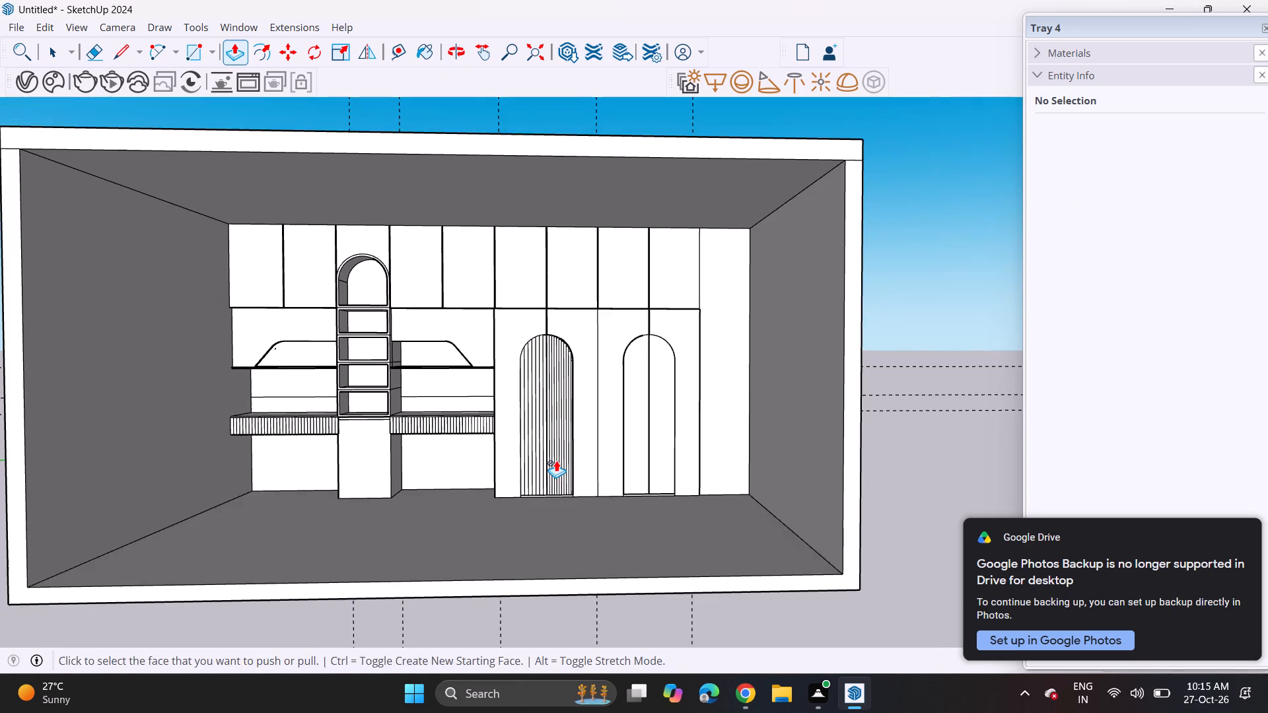
middle_click(544, 460)
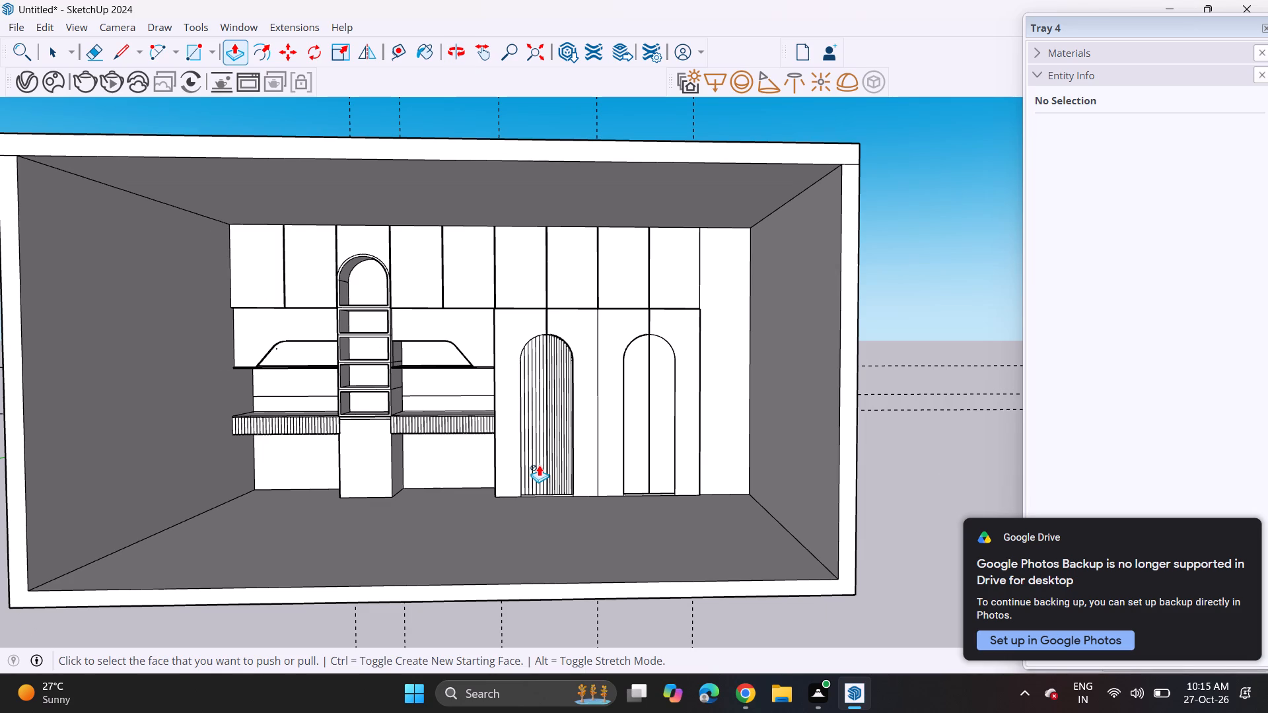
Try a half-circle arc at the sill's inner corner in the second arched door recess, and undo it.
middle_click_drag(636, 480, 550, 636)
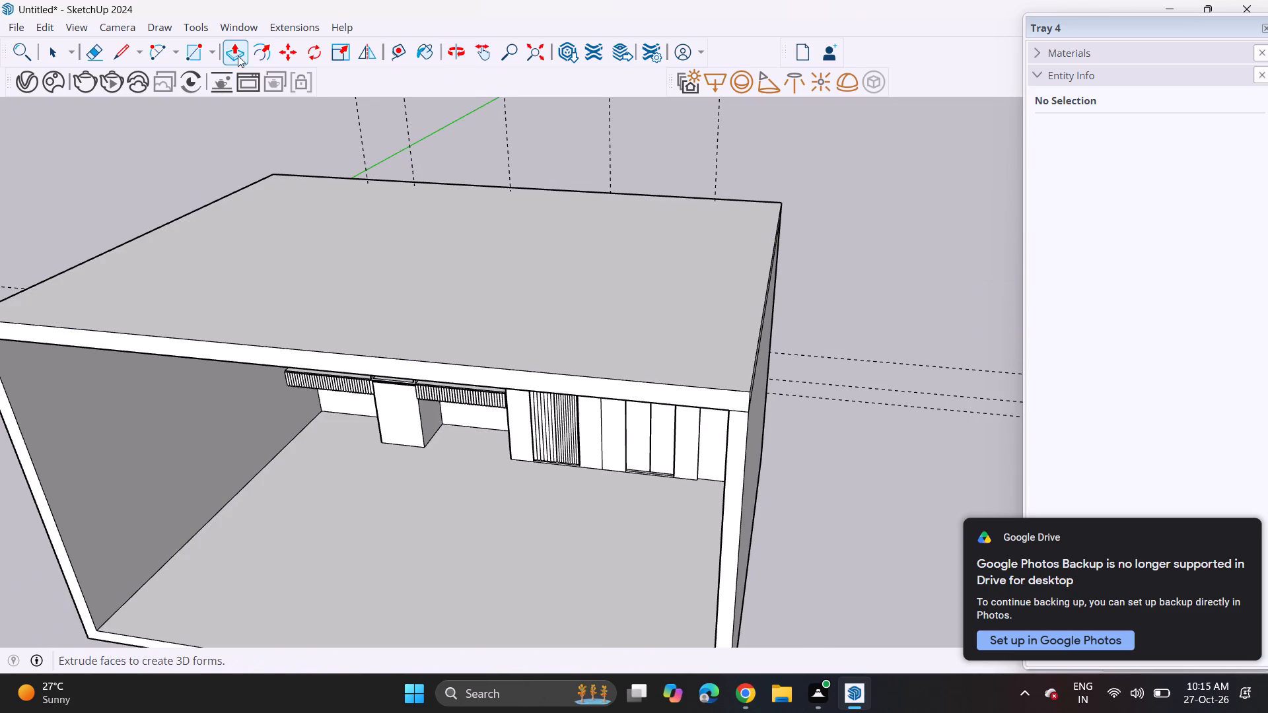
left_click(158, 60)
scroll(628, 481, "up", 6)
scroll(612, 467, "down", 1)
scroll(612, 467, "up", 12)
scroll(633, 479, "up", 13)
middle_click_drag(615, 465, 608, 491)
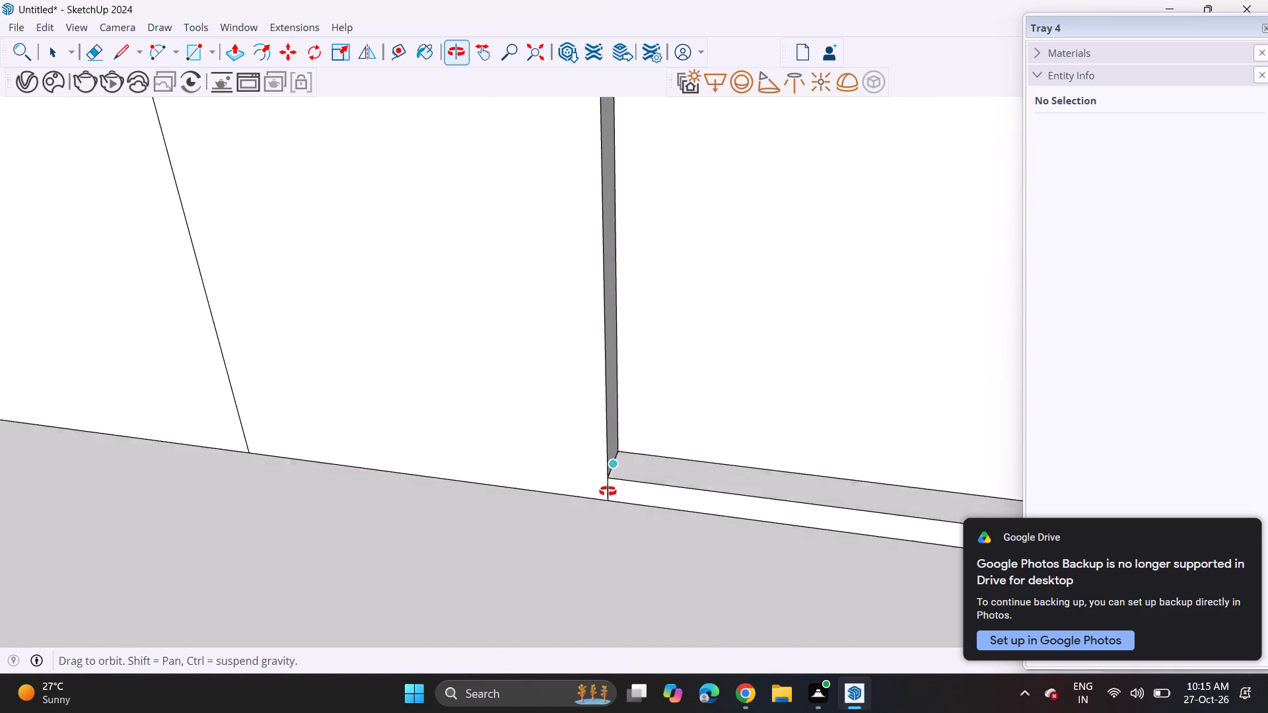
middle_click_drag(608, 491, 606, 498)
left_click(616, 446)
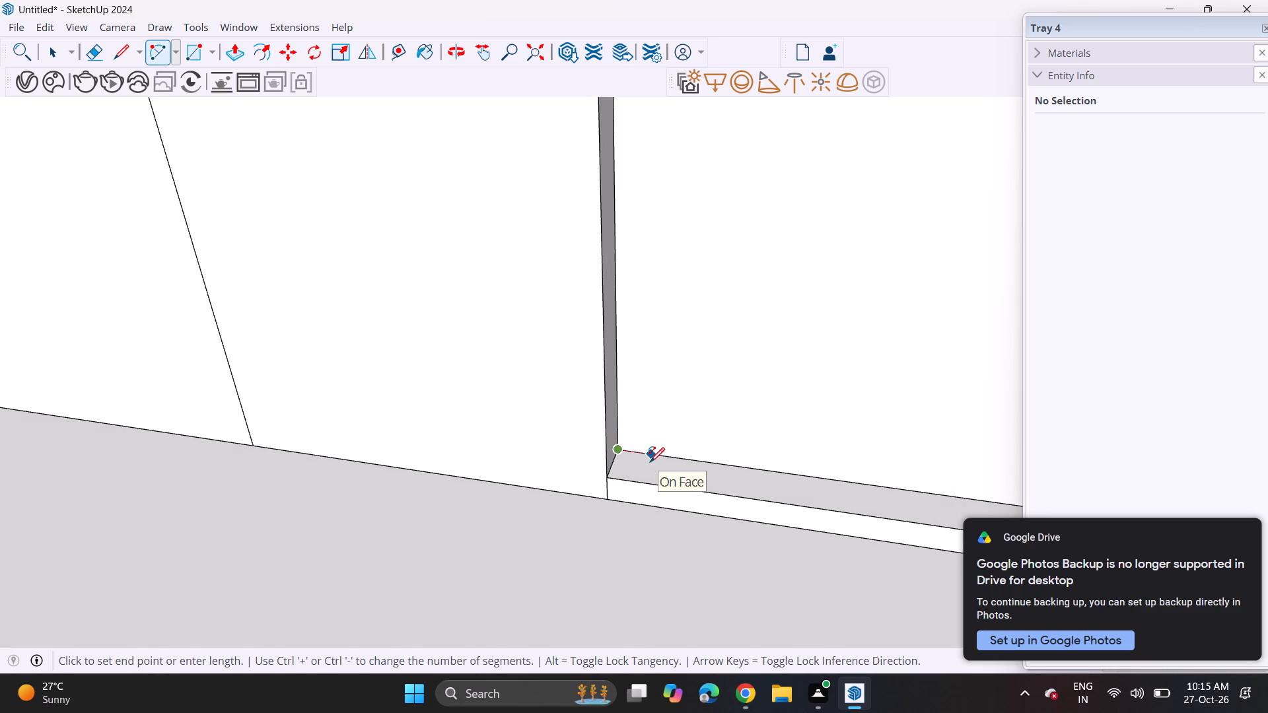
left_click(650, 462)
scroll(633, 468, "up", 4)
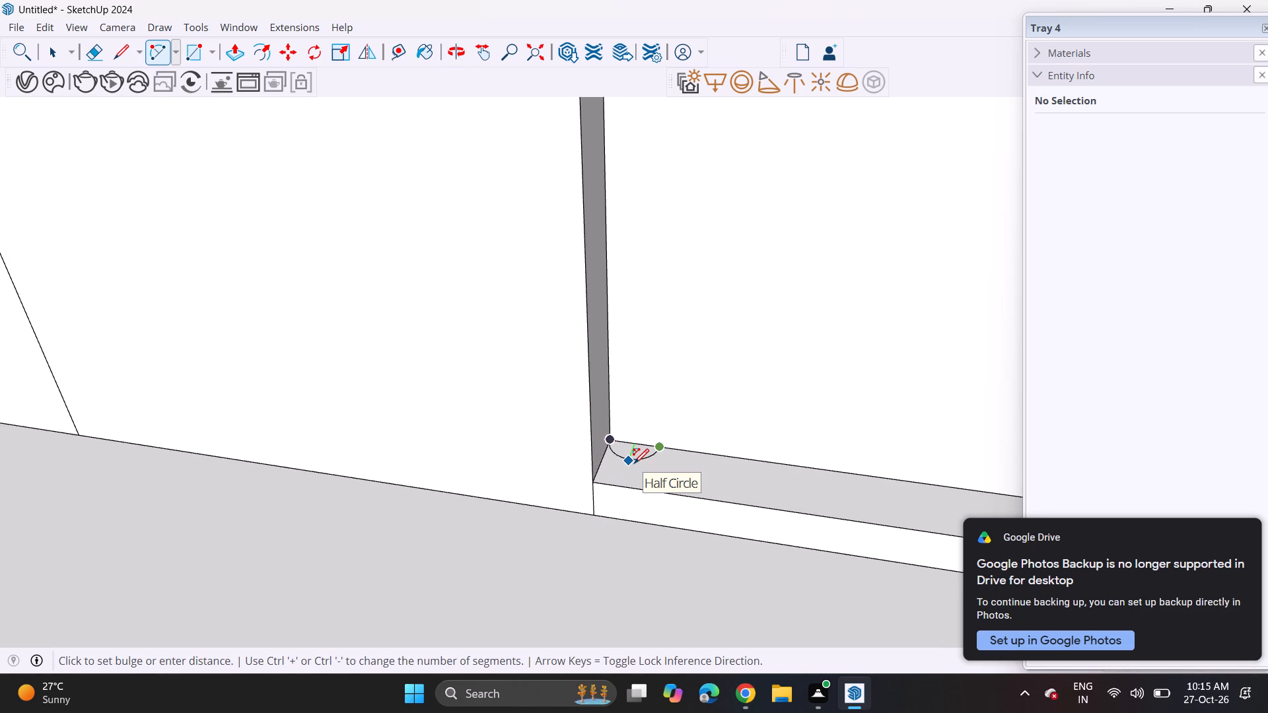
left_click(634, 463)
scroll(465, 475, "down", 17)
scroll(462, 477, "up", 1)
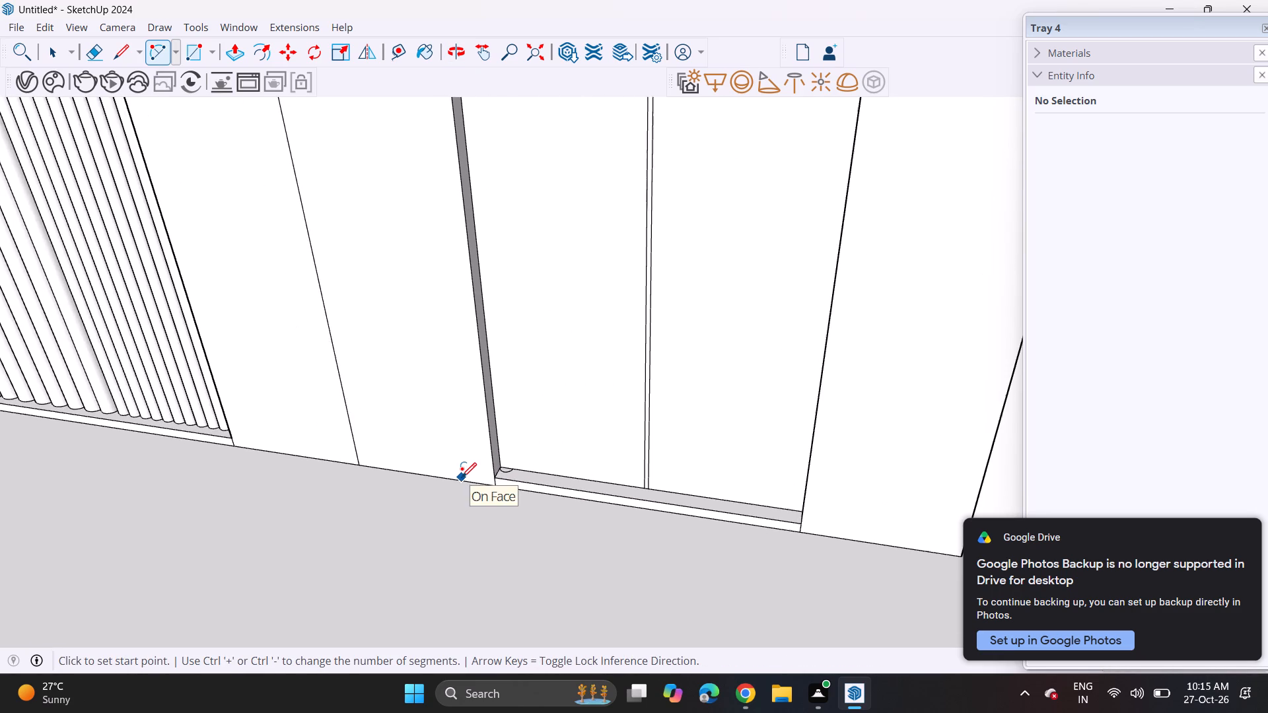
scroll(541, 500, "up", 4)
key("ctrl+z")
Draw a half-circle arc from the back corner of the second arched recess's sill, with its ends on the back edge.
scroll(508, 457, "up", 1)
scroll(508, 457, "down", 1)
scroll(505, 457, "up", 4)
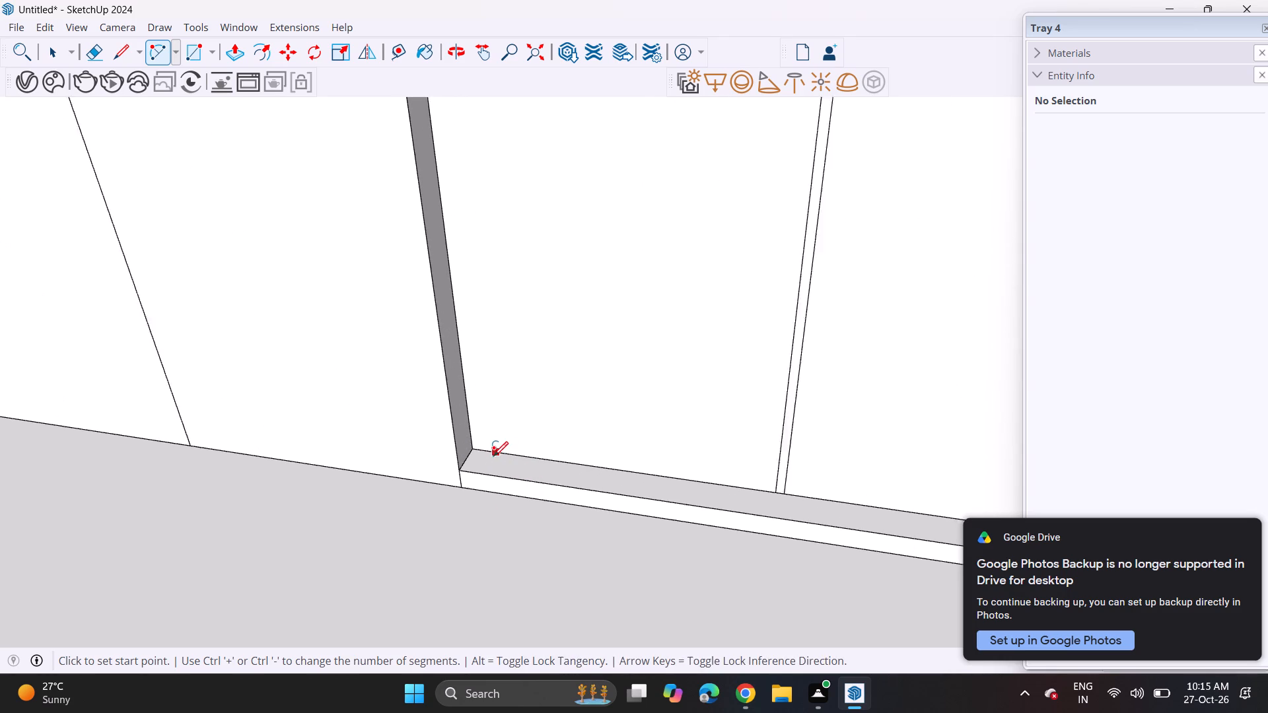
scroll(474, 456, "down", 1)
scroll(474, 456, "up", 2)
scroll(470, 454, "down", 1)
left_click(468, 448)
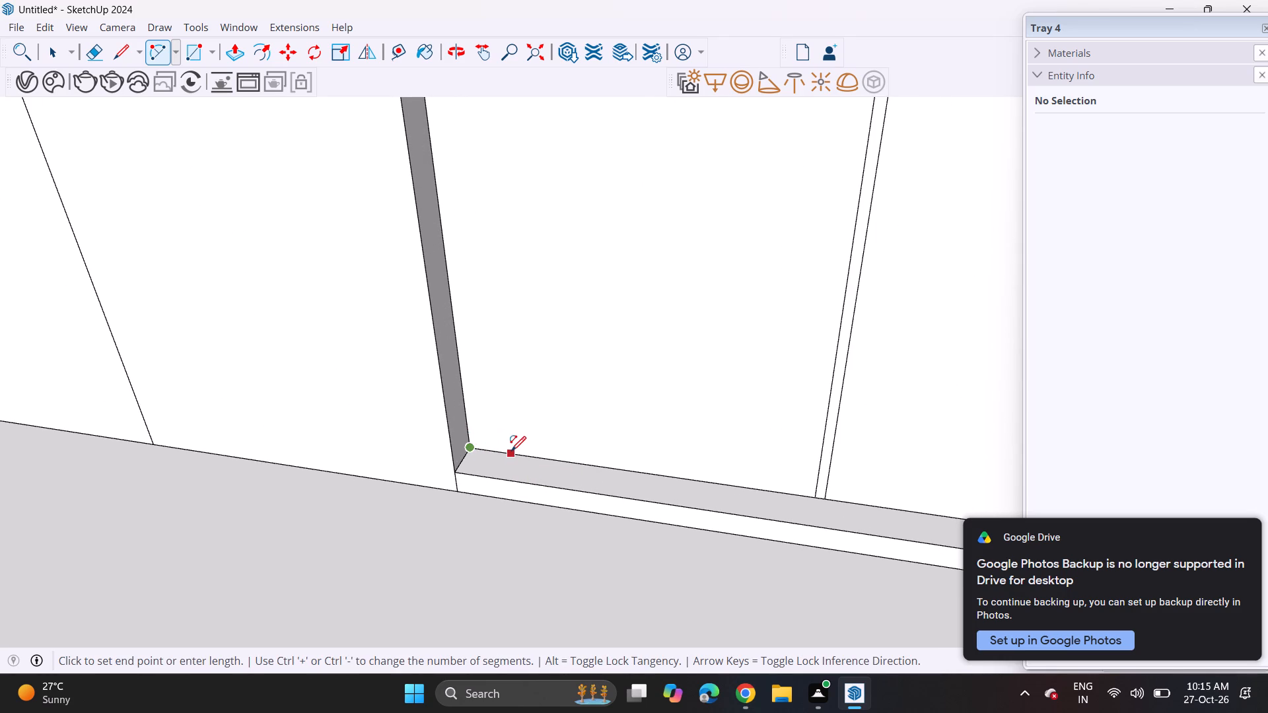
left_click(511, 451)
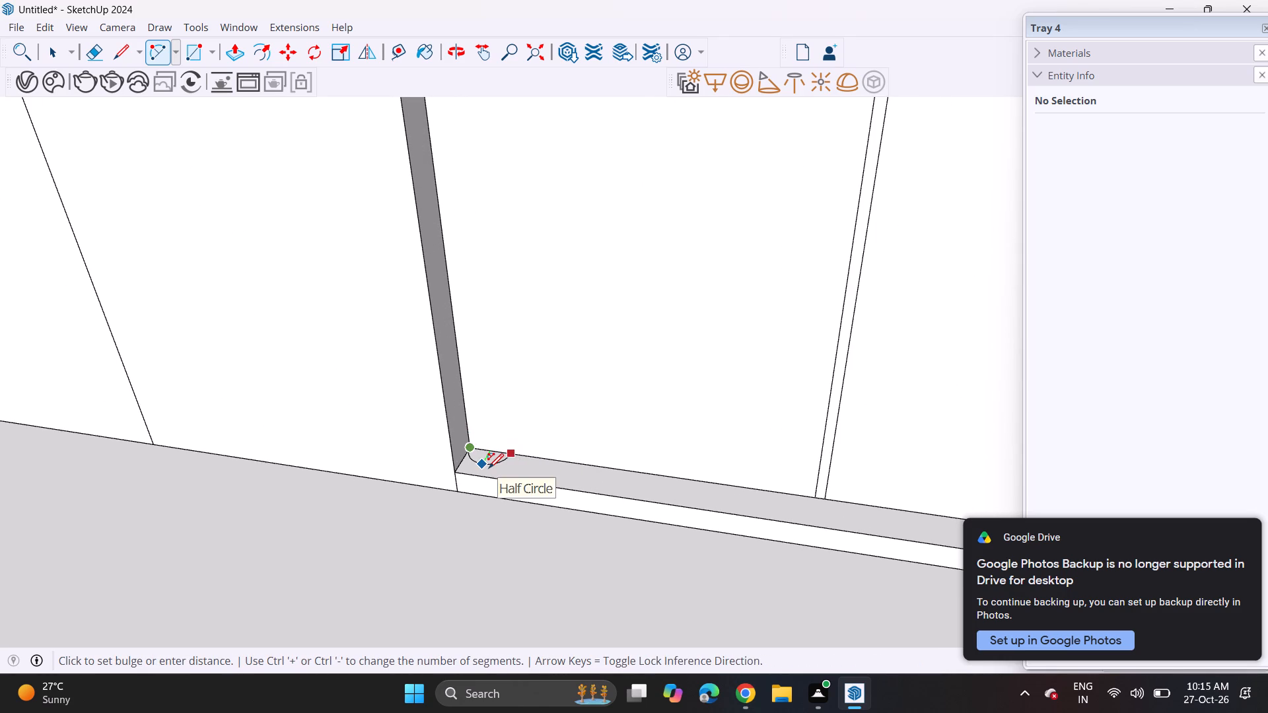
left_click(489, 466)
scroll(484, 469, "down", 2)
Copy the half-circle end to end along the sill's back edge, then multiply the second copy by 6 to reach the centre strip.
key("space")
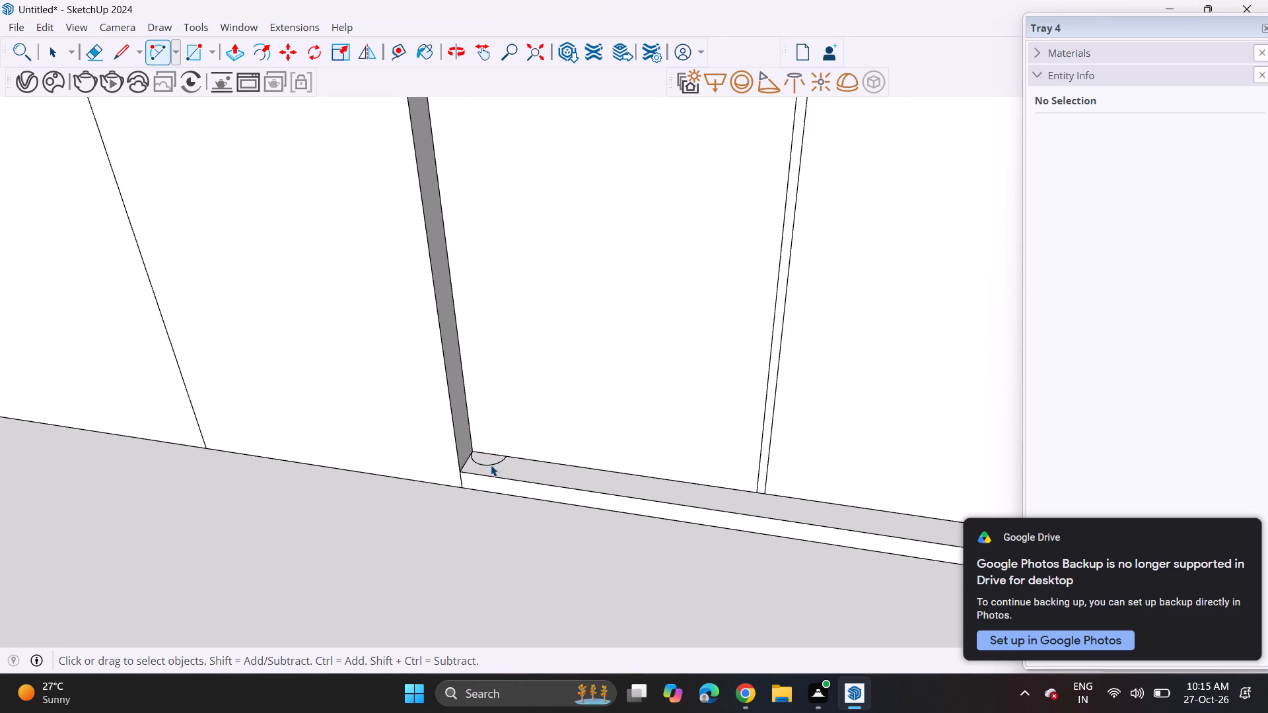
double_click(488, 457)
scroll(487, 463, "up", 10)
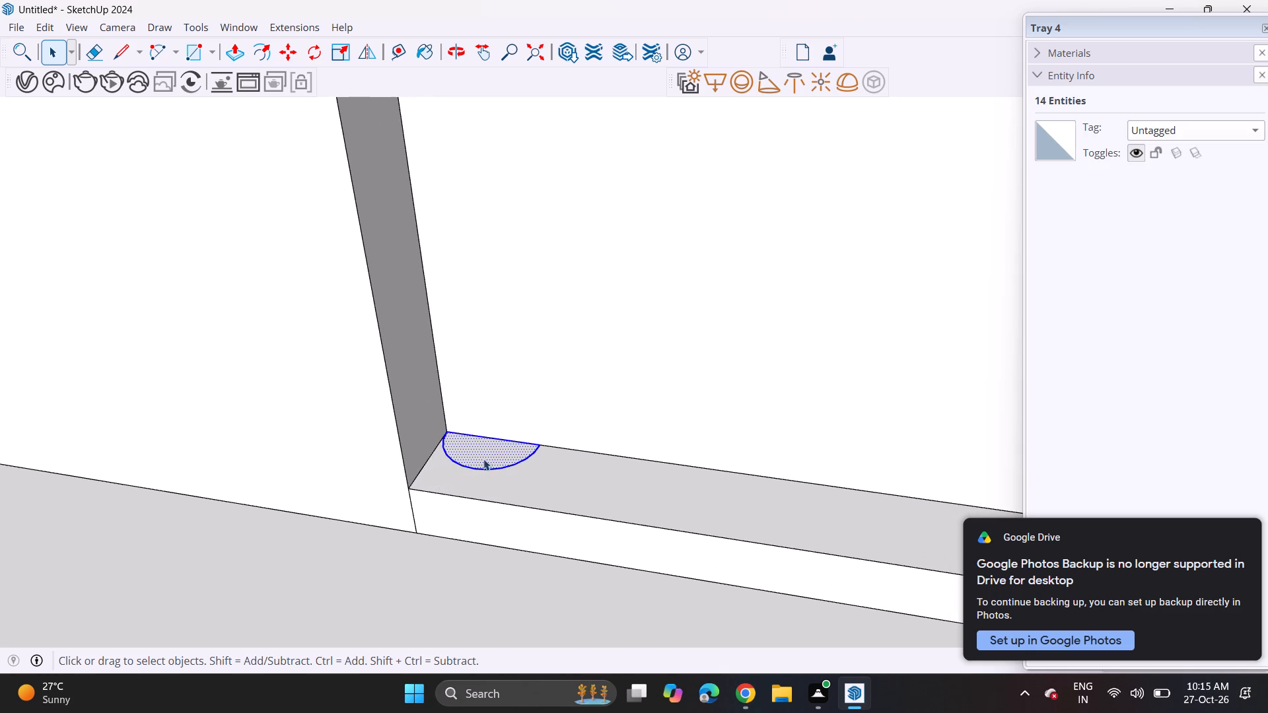
key("m")
left_click(452, 436)
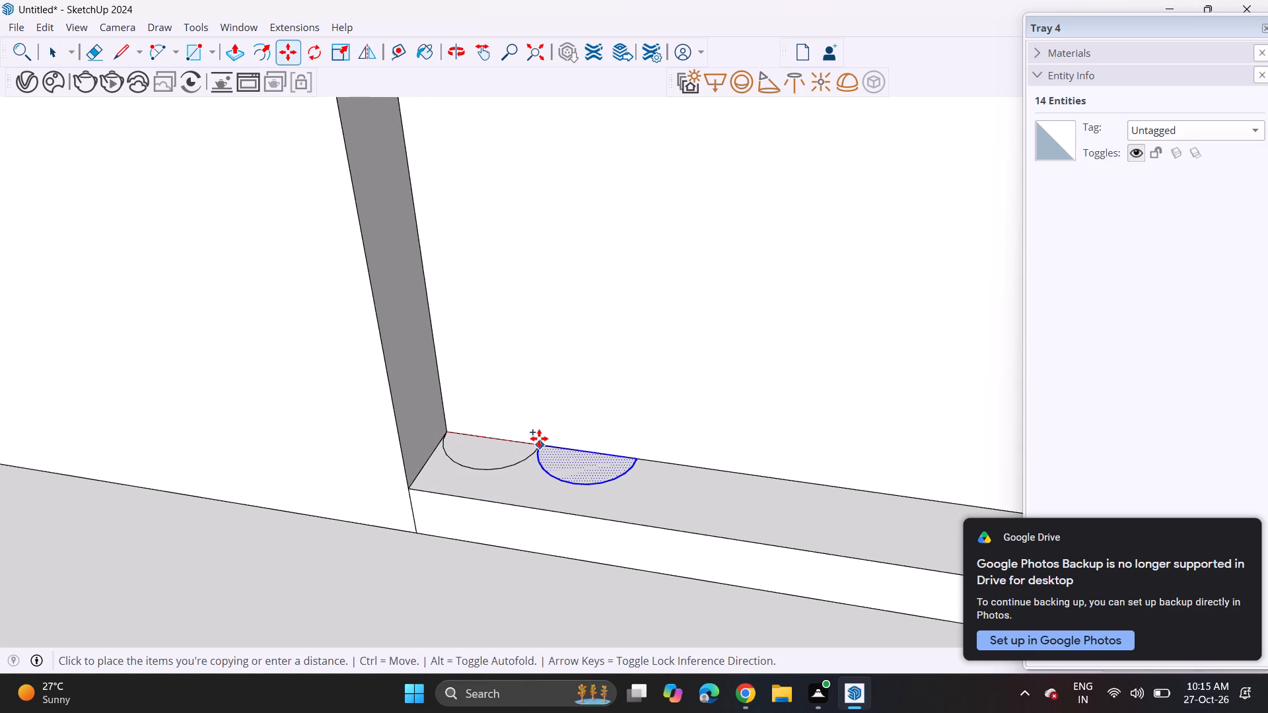
left_click(539, 444)
left_click(544, 450)
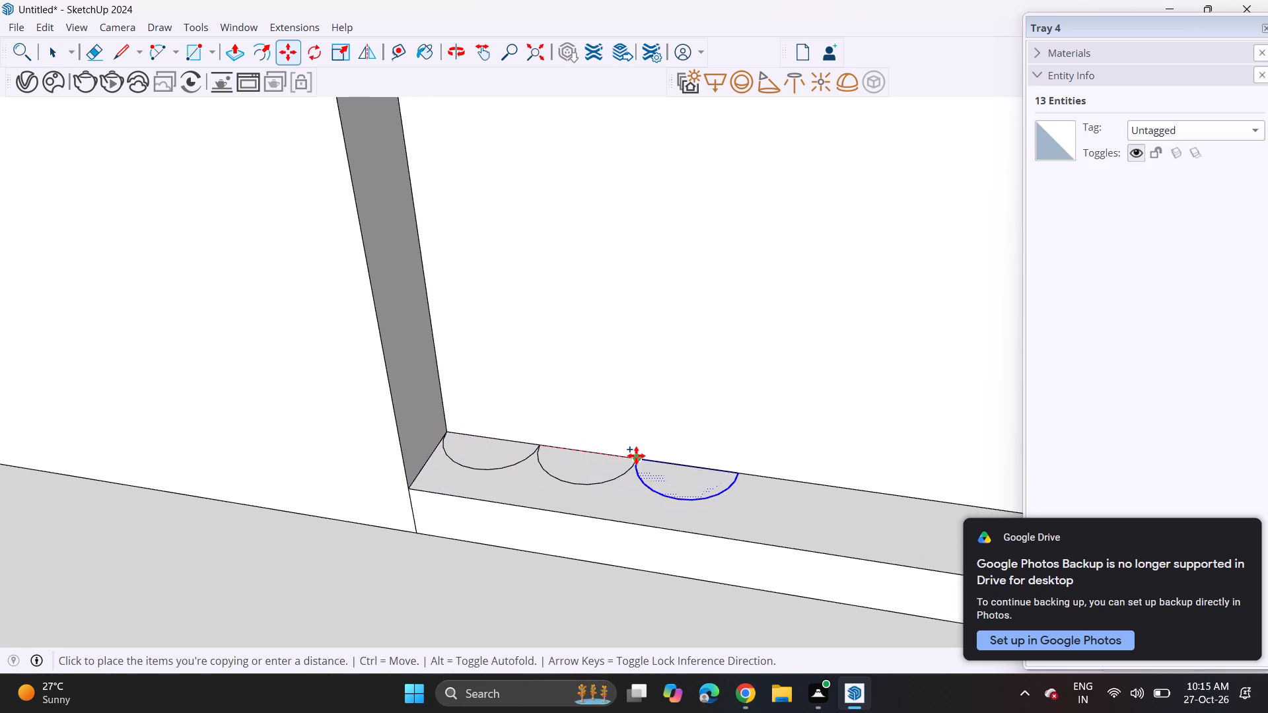
left_click(636, 456)
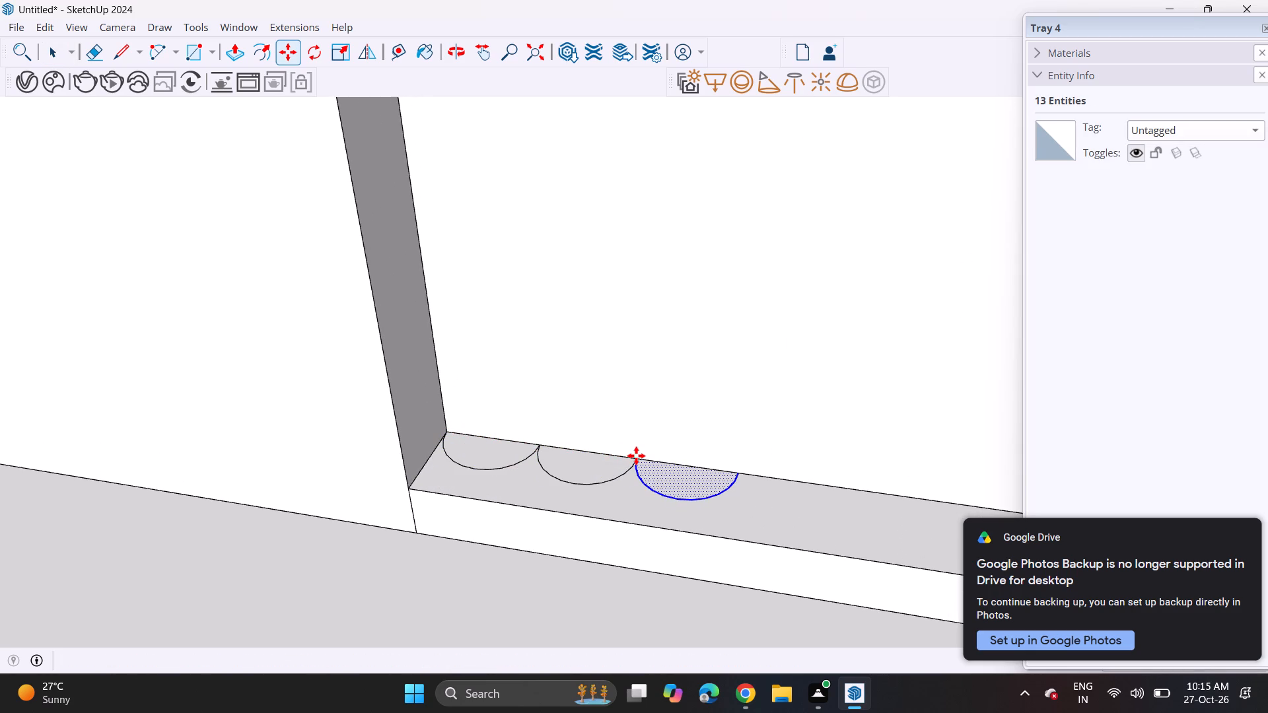
key("shift+asterisk")
key("6")
key("Return")
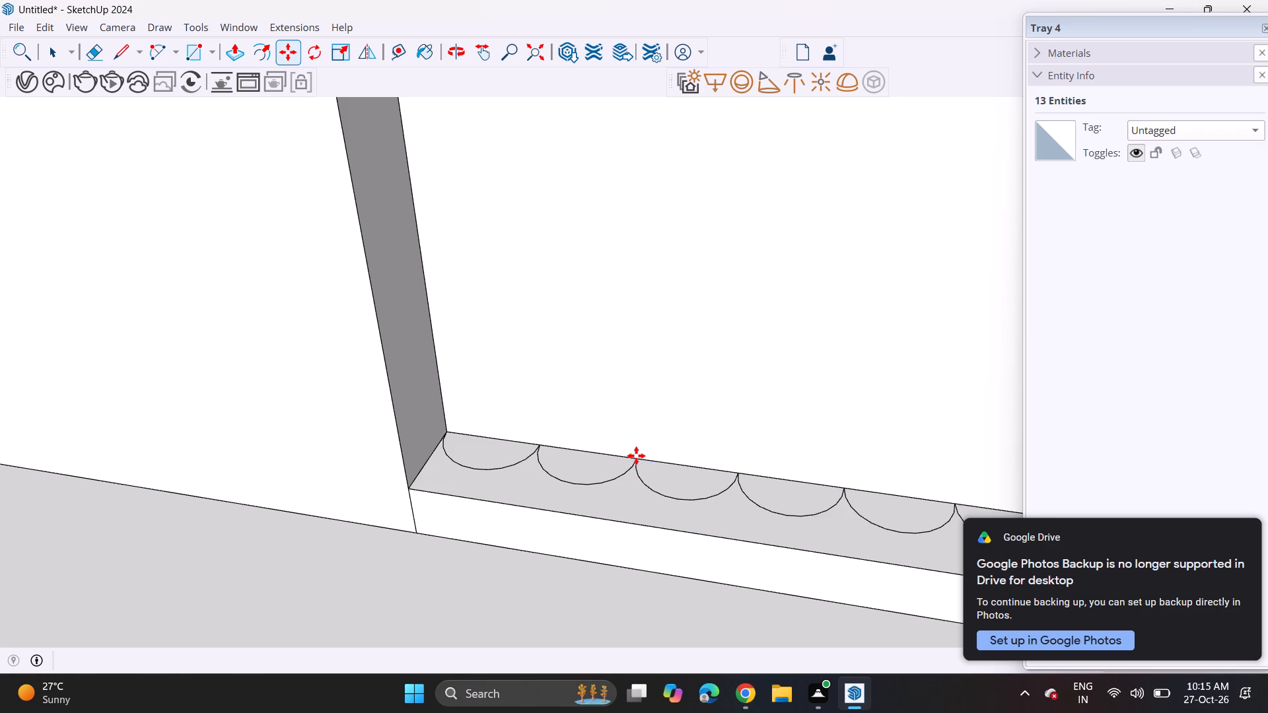
Replace the last half-circle before the centre strip with a slightly narrower half-circle arc ending at the strip's near edge.
scroll(636, 456, "down", 12)
scroll(763, 460, "up", 1)
middle_click_drag(759, 460, 586, 461)
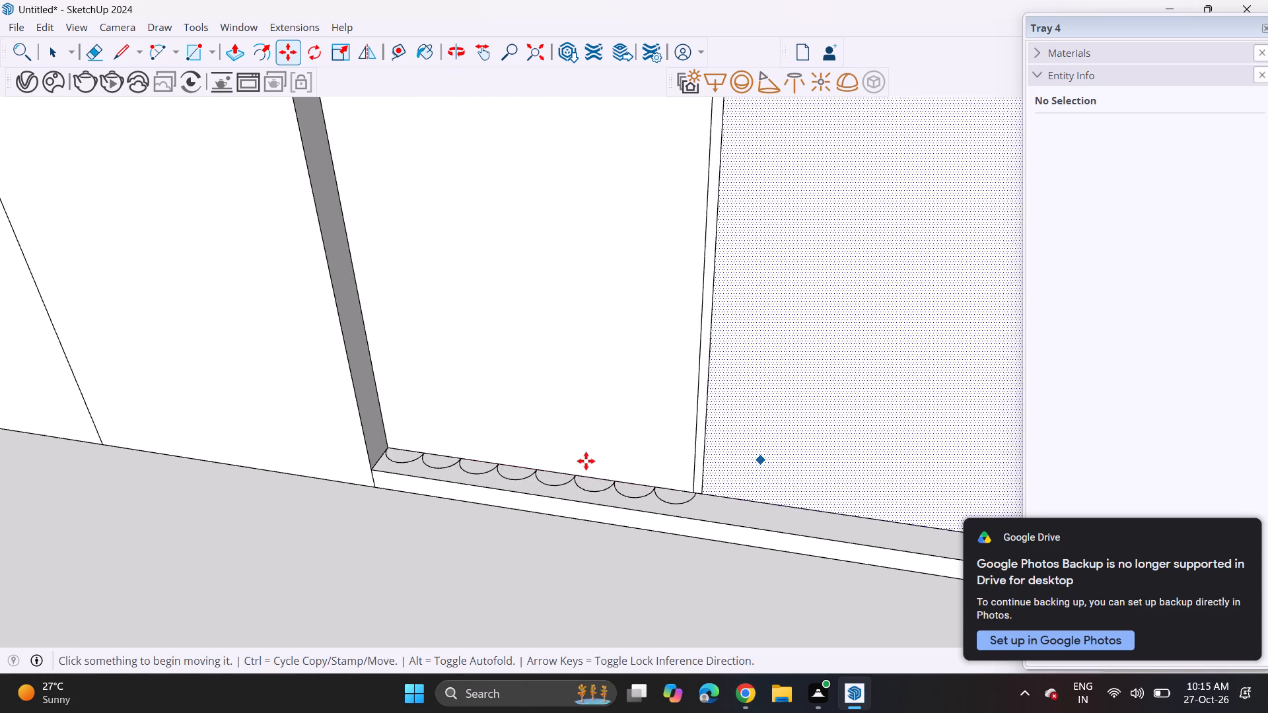
middle_click_drag(609, 469, 716, 522)
scroll(696, 493, "up", 4)
key("space")
left_click(696, 493)
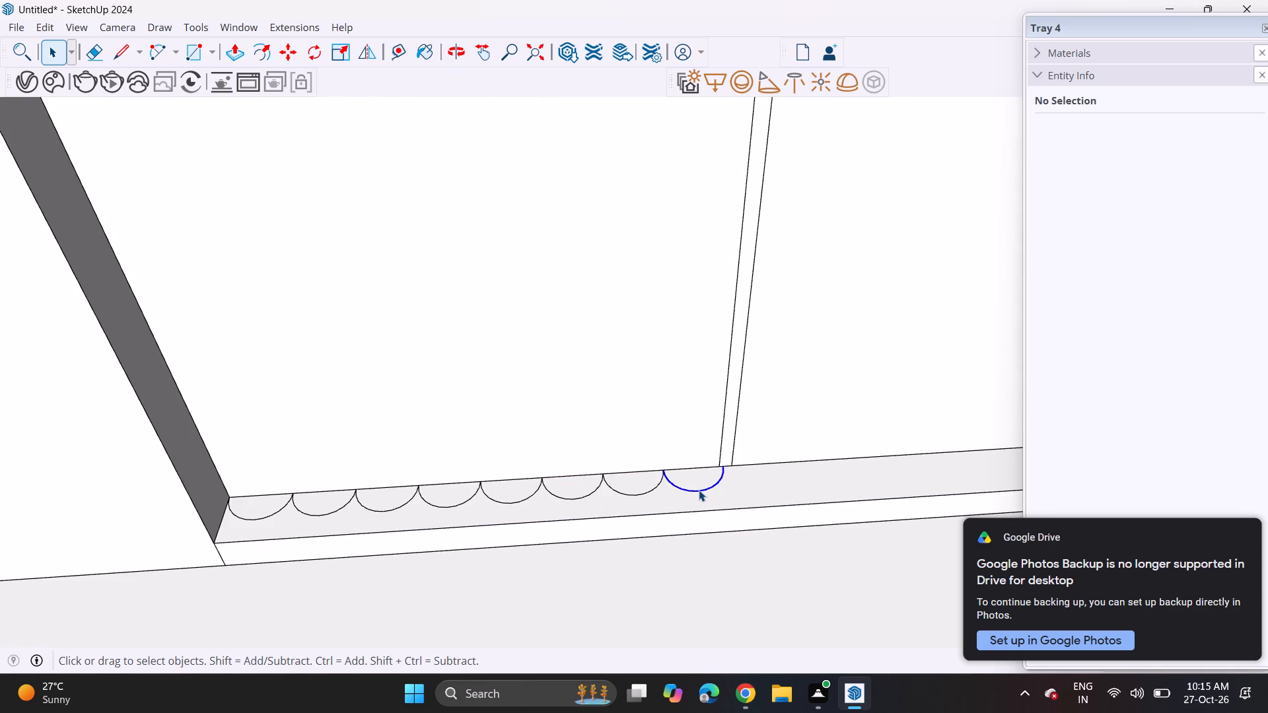
key("Delete")
left_click(158, 57)
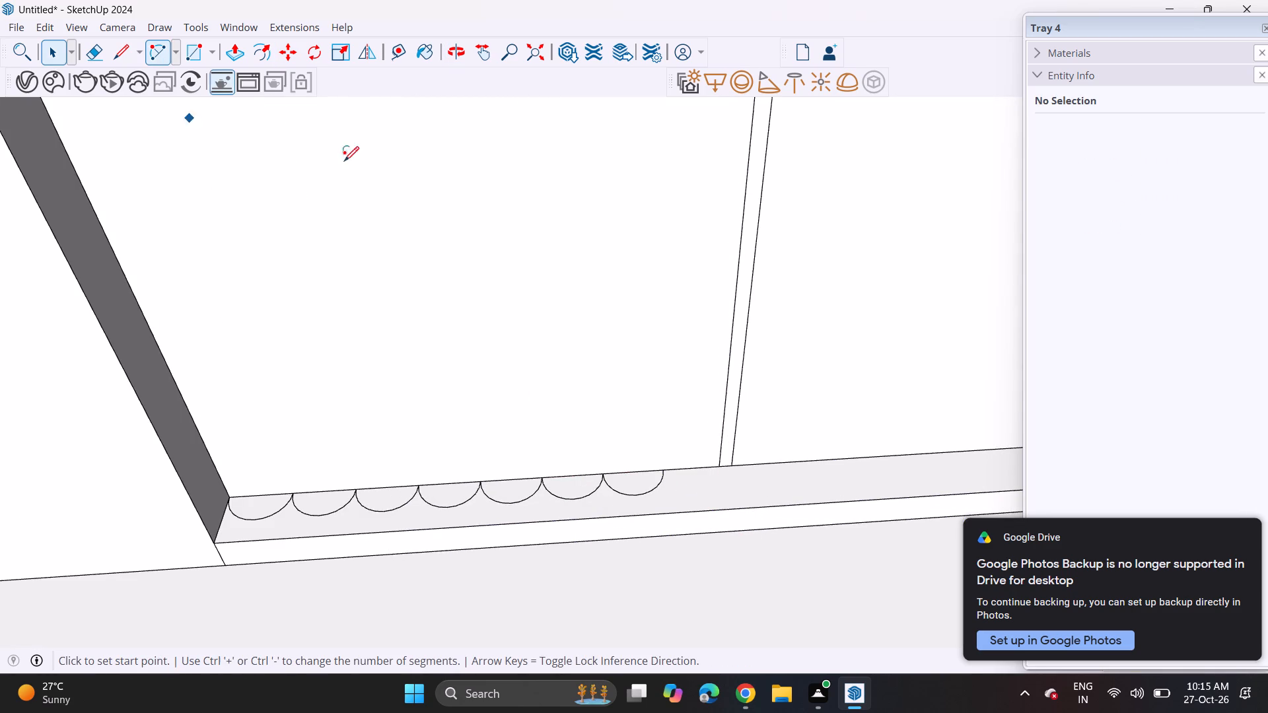
left_click(667, 470)
left_click(718, 466)
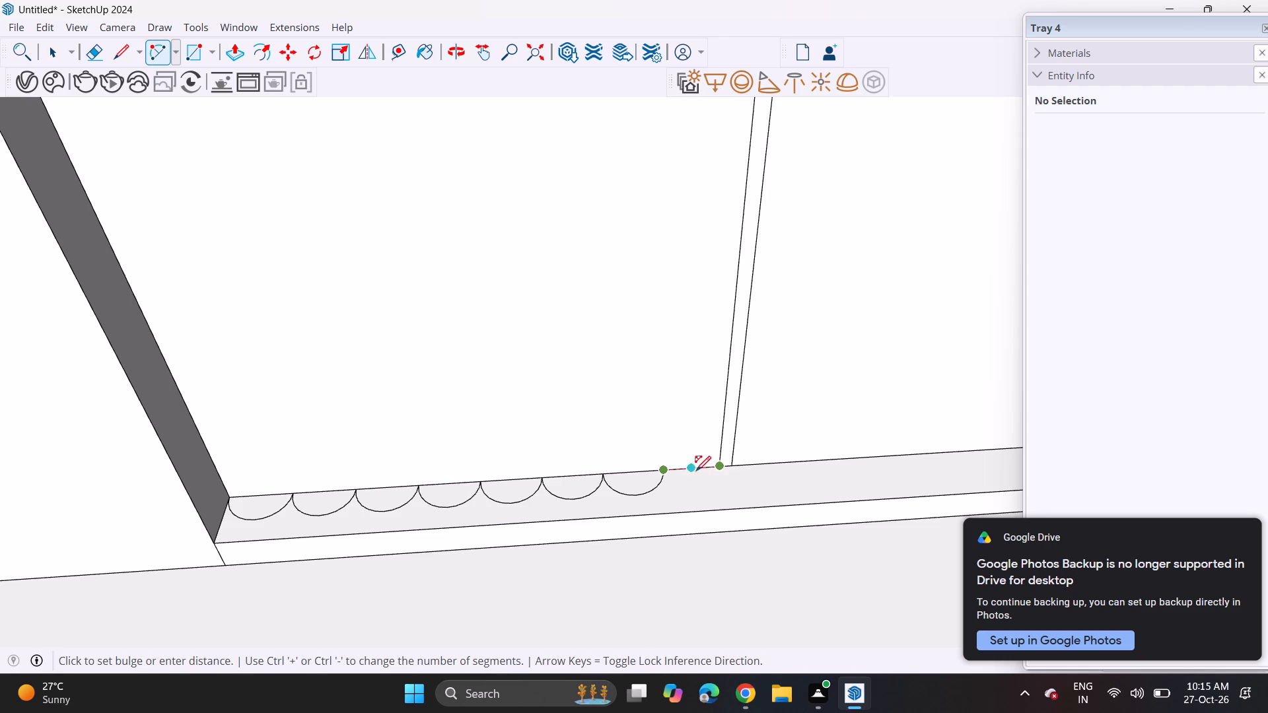
left_click(695, 488)
scroll(621, 498, "up", 1)
scroll(619, 498, "down", 1)
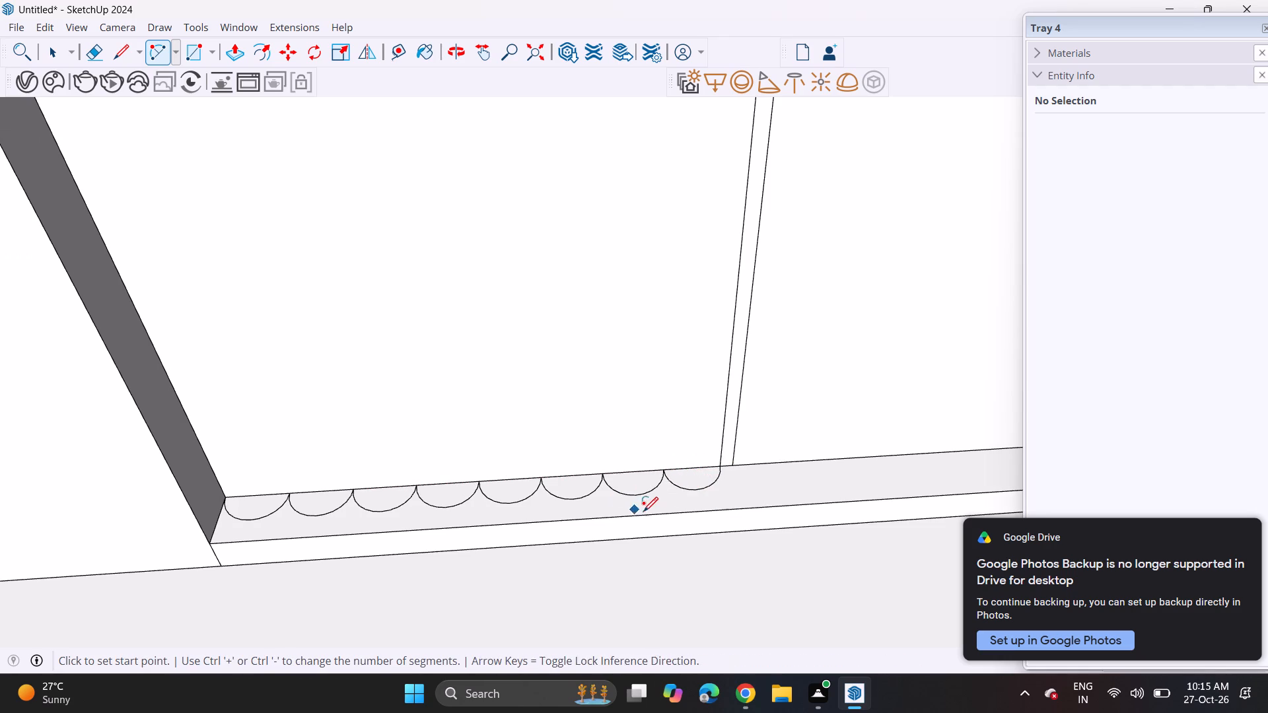
Copy a full-width half-circle to the far edge of the centre strip, copy it once end to end, and multiply that copy by 6.
middle_click_drag(644, 477, 292, 447)
key("space")
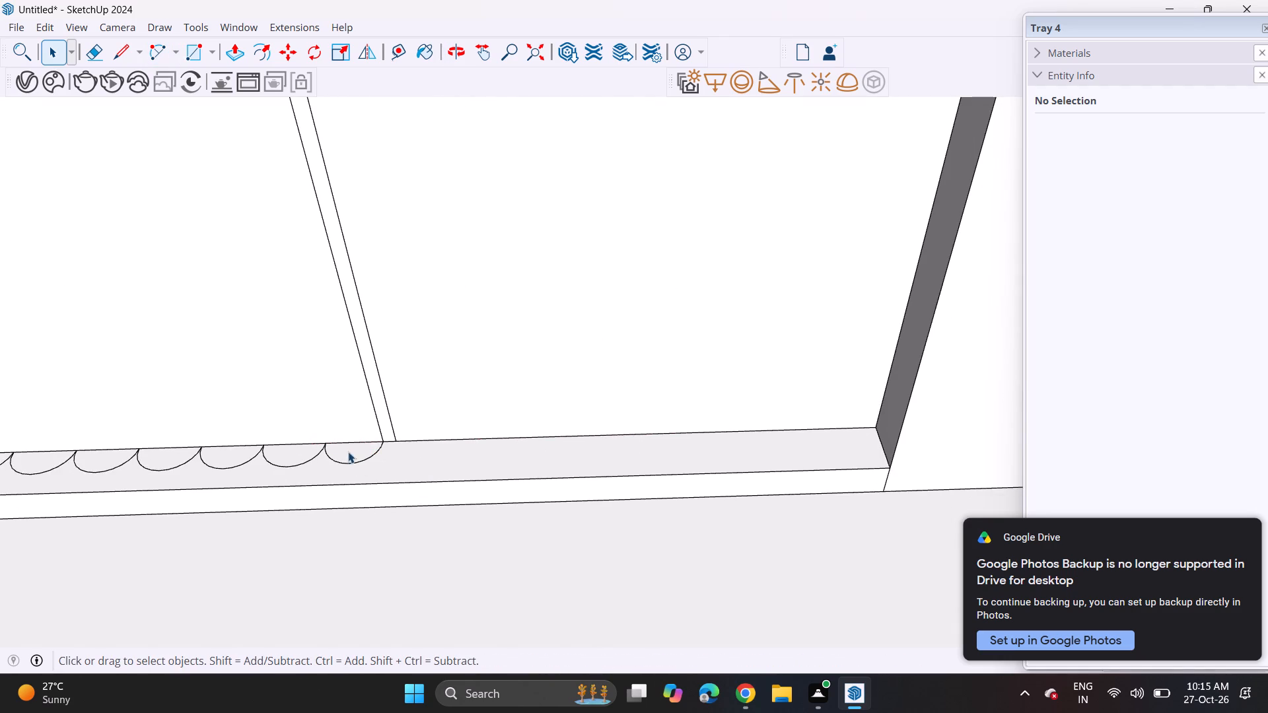
double_click(287, 456)
key("m")
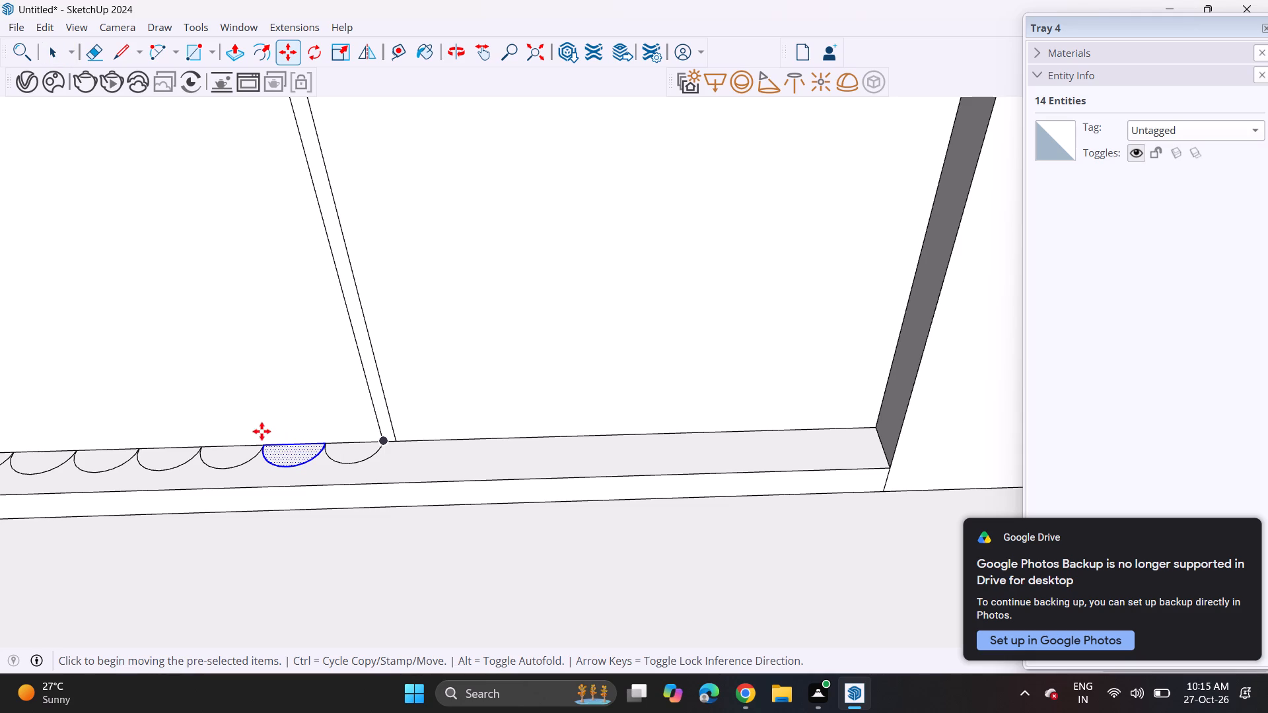
left_click(264, 444)
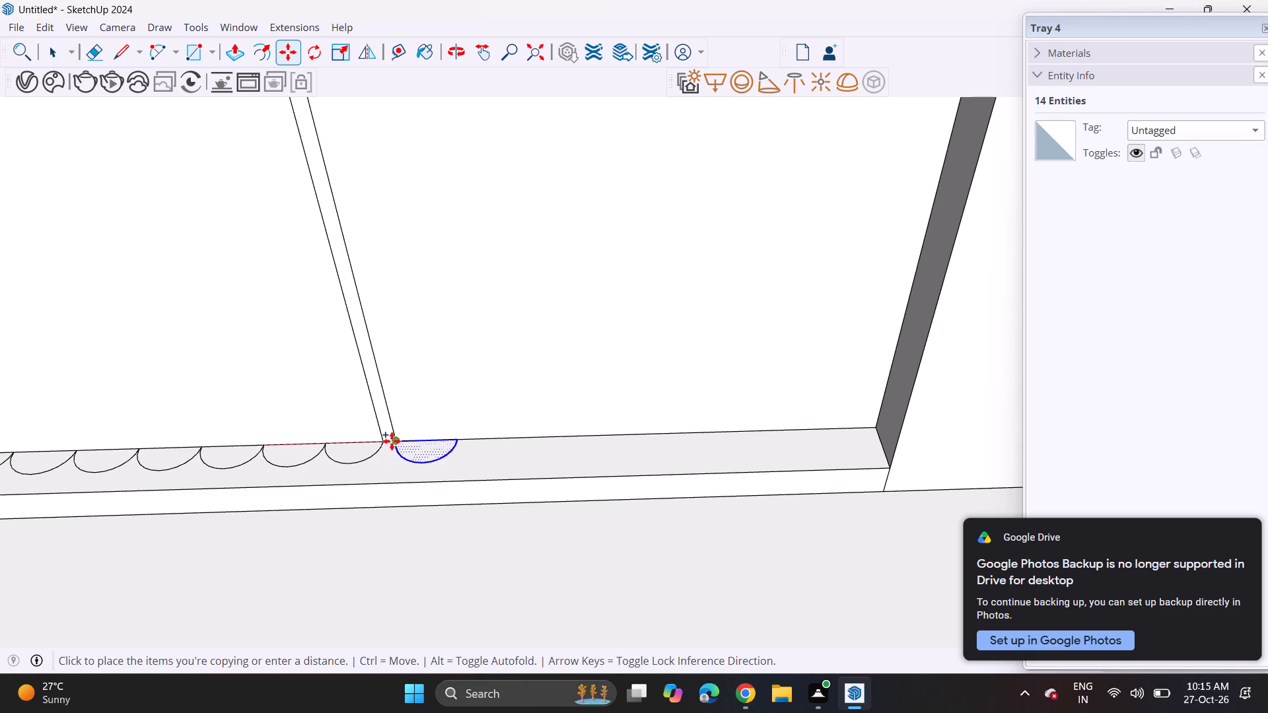
left_click(392, 441)
left_click(398, 440)
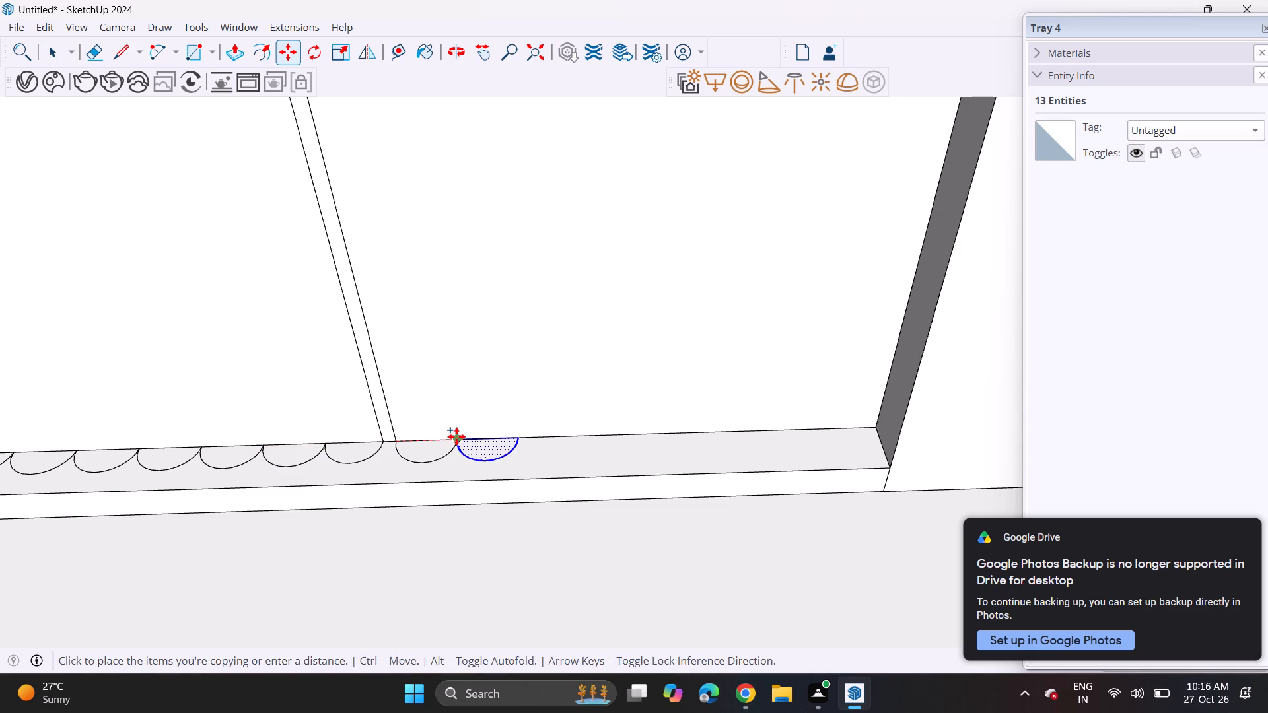
left_click(456, 436)
key("shift+asterisk")
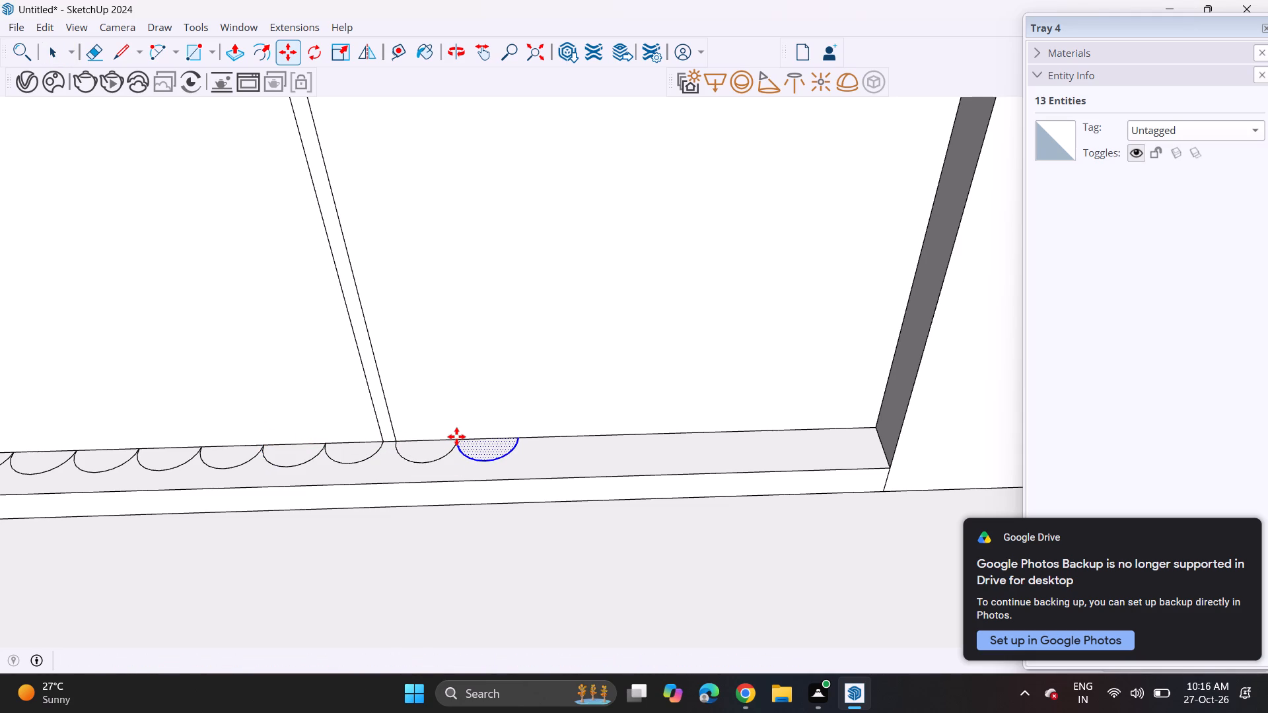
key("6")
key("Return")
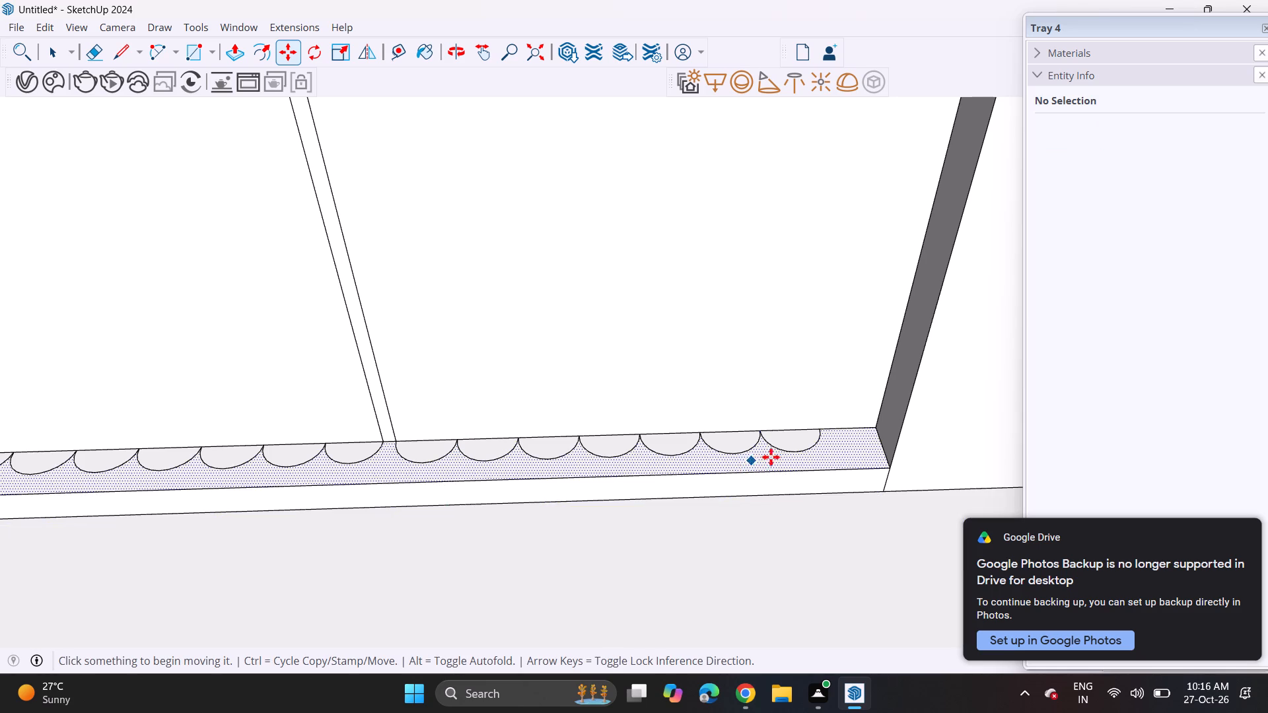
Copy the last half-circle end to end into the remaining gap at the recess's far side.
key("space")
double_click(785, 438)
key("m")
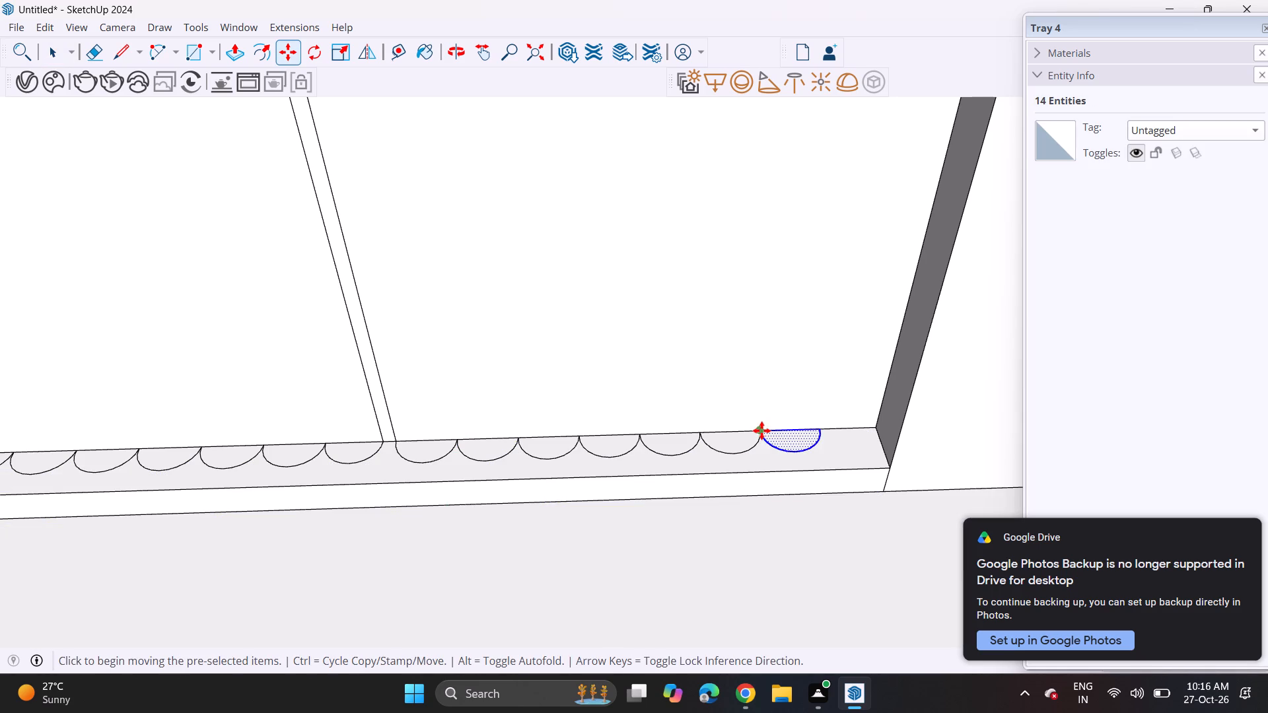
left_click(761, 430)
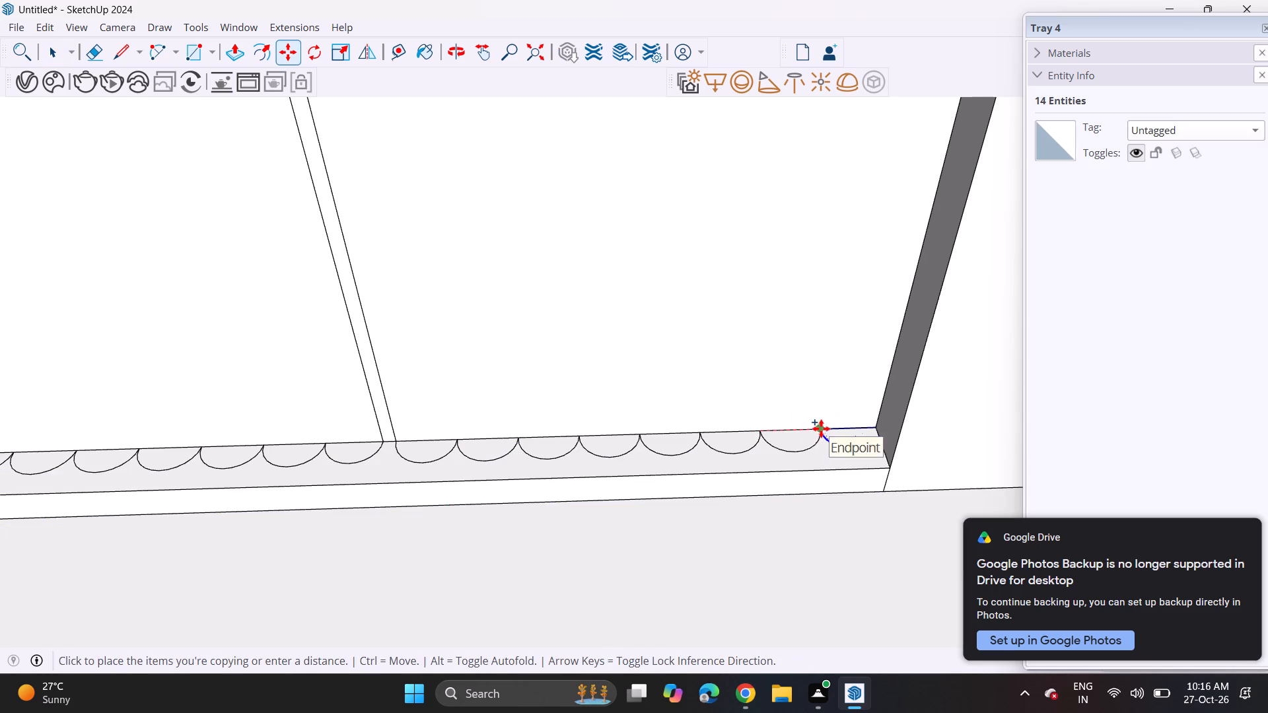
left_click(821, 428)
Extrude the first half-circle at the recess's outer corner up to the arch with Push/Pull.
scroll(796, 430, "down", 12)
scroll(761, 435, "up", 1)
scroll(761, 436, "down", 2)
middle_click_drag(715, 448, 686, 433)
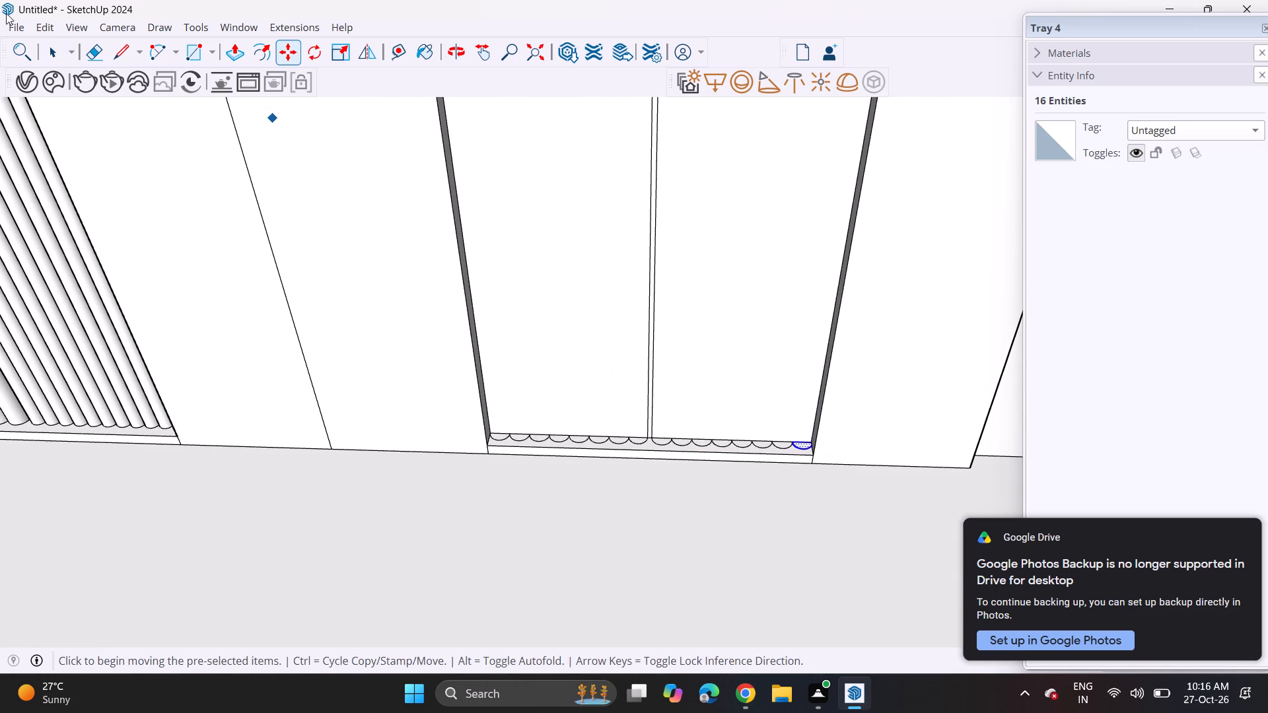
left_click(233, 53)
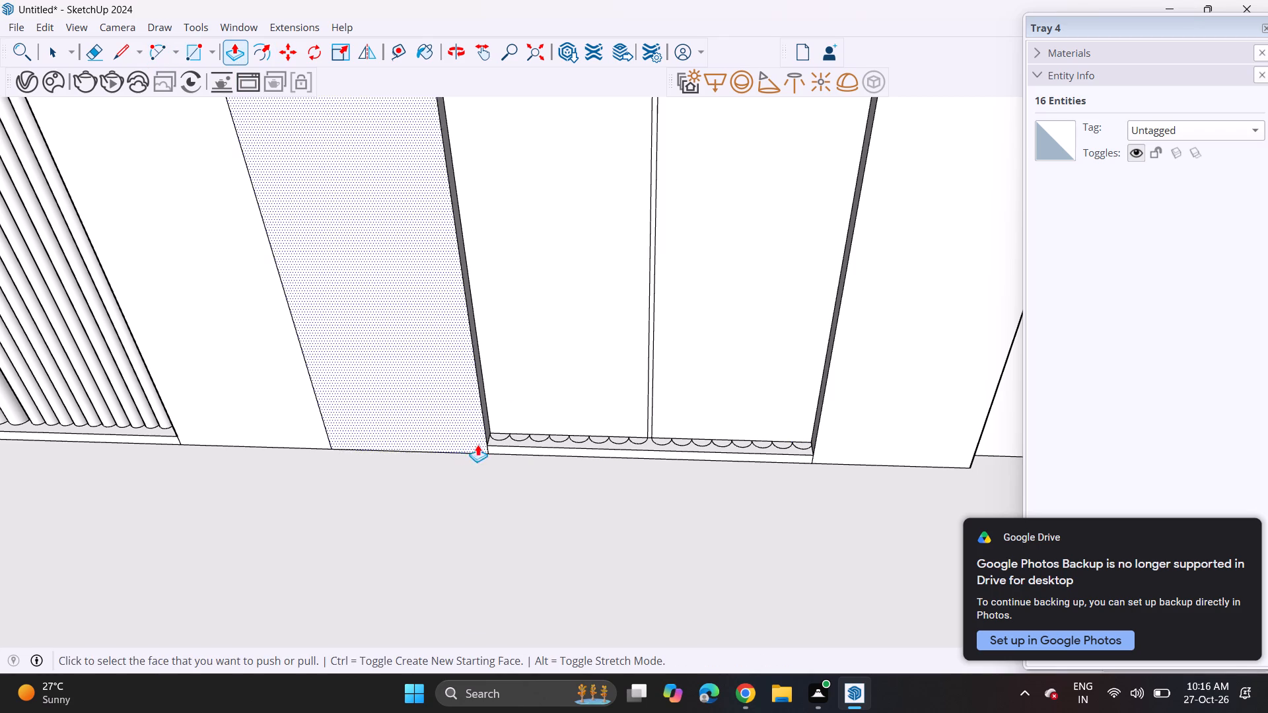
left_click(505, 434)
scroll(491, 318, "down", 6)
middle_click_drag(505, 260, 519, 352)
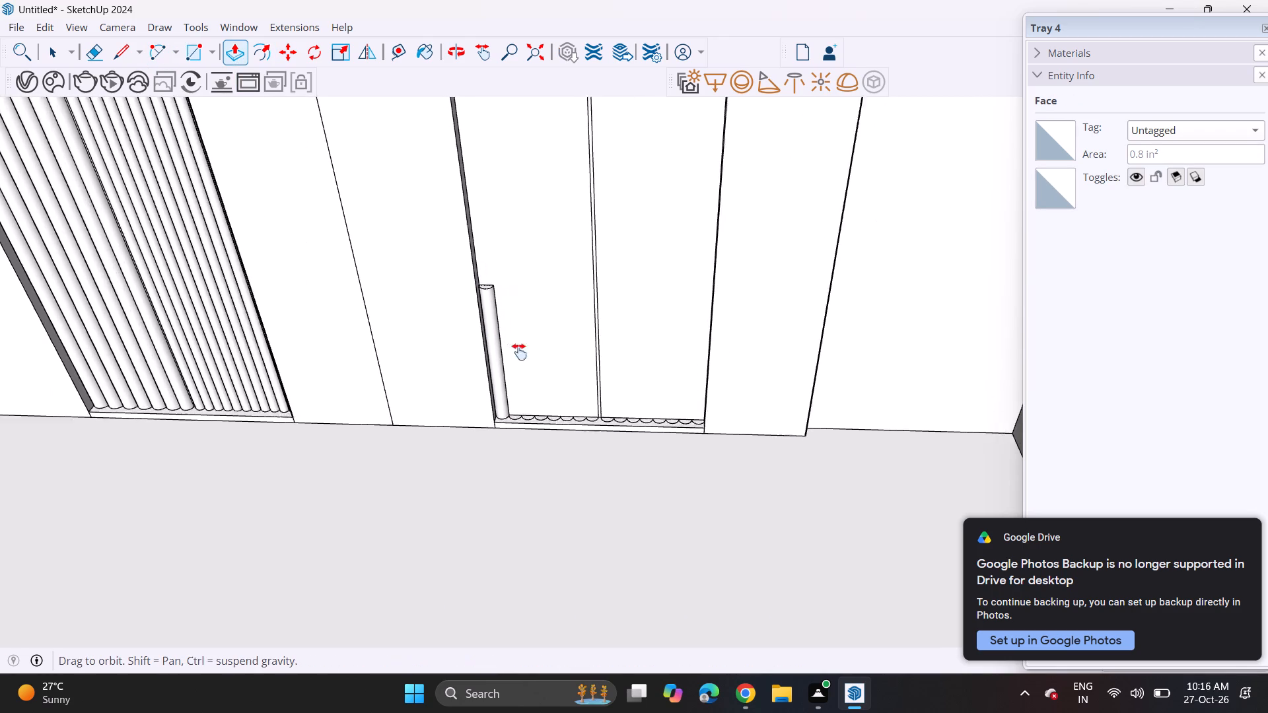
middle_click_drag(519, 352, 516, 198)
middle_click_drag(512, 178, 515, 543, "shift")
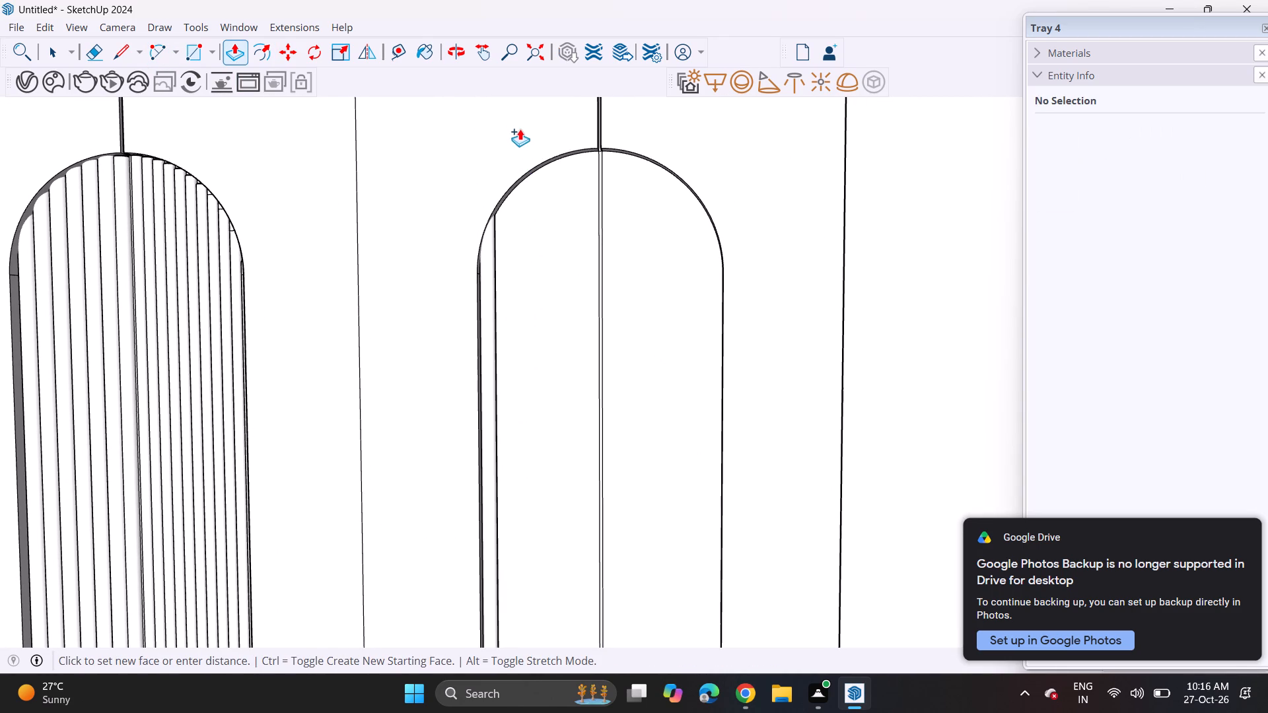
left_click(503, 199)
Extrude the narrower half-circle beside the centre strip up to the top of the arch with Push/Pull.
scroll(509, 298, "down", 6)
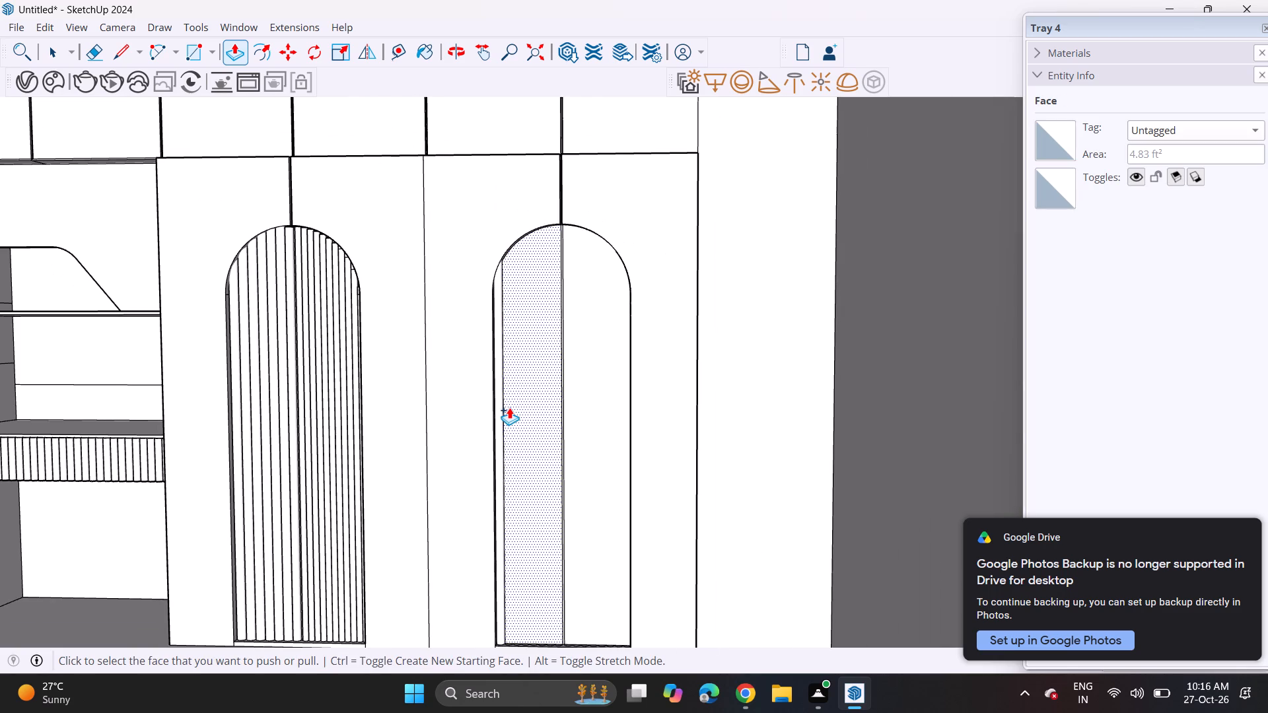
middle_click_drag(506, 407, 462, 225, "shift")
middle_click_drag(475, 298, 485, 460)
scroll(519, 444, "up", 9)
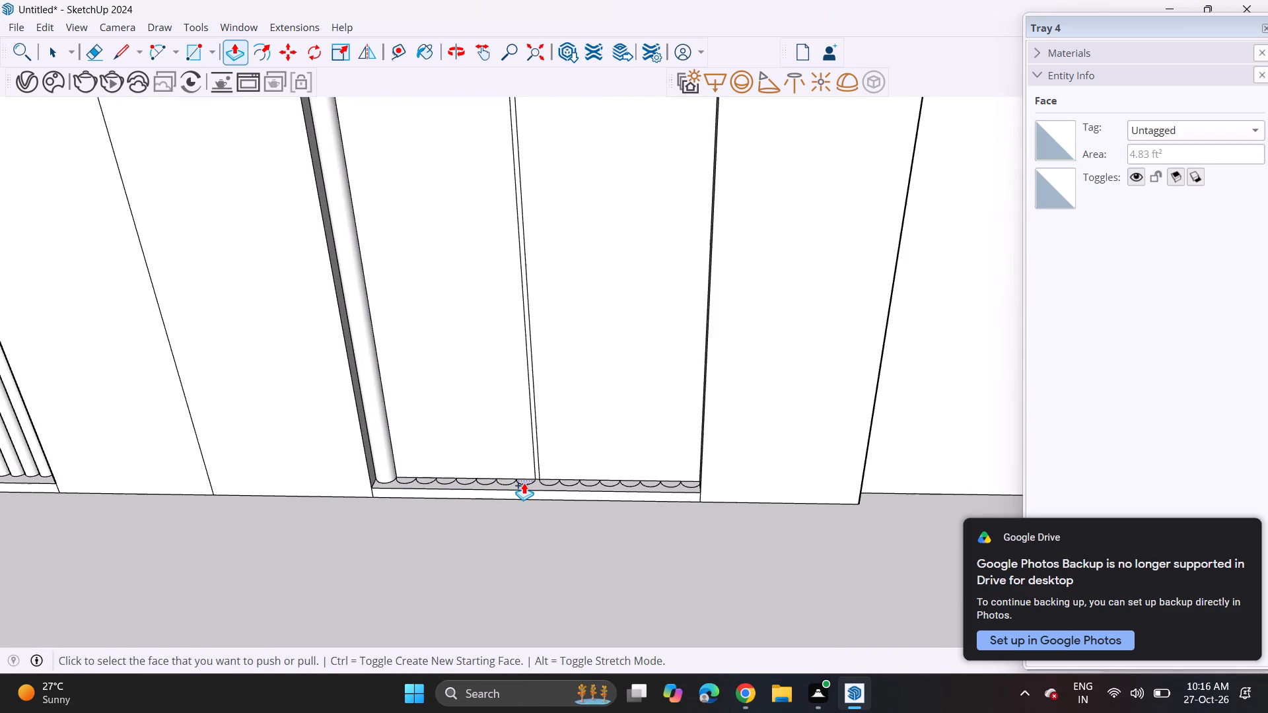
left_click(524, 483)
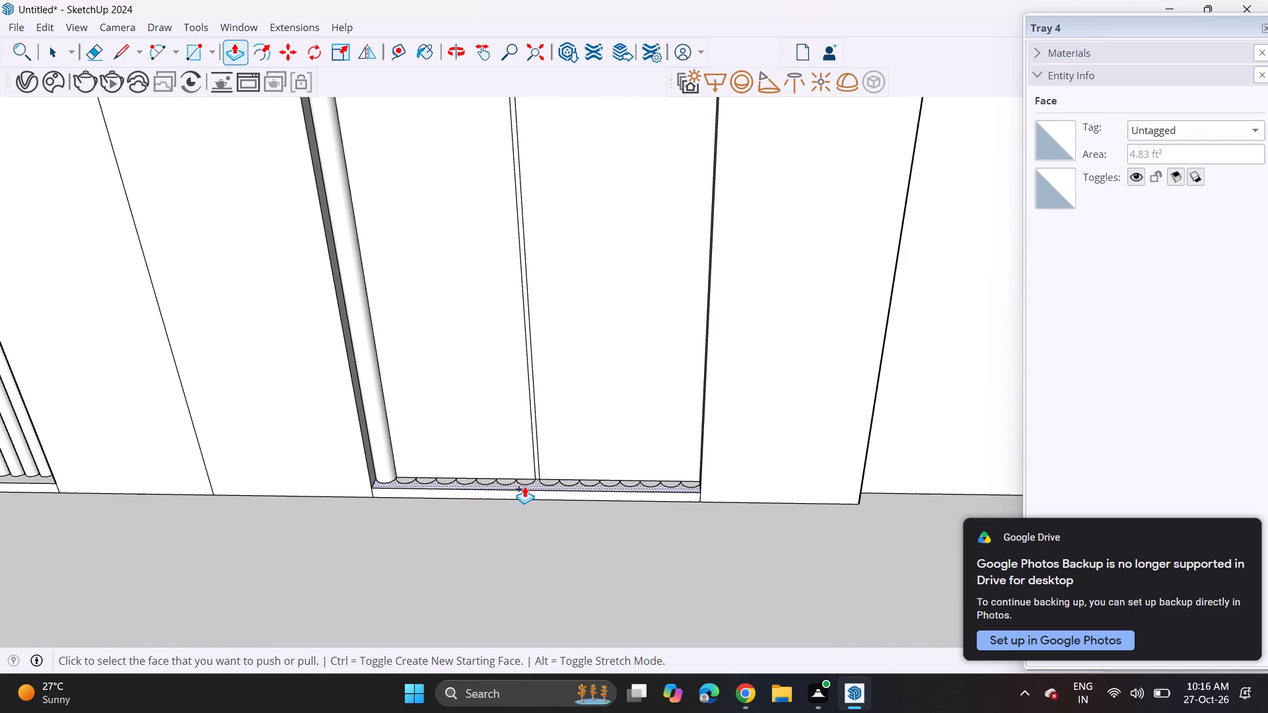
left_click(524, 482)
middle_click_drag(493, 223, 537, 534)
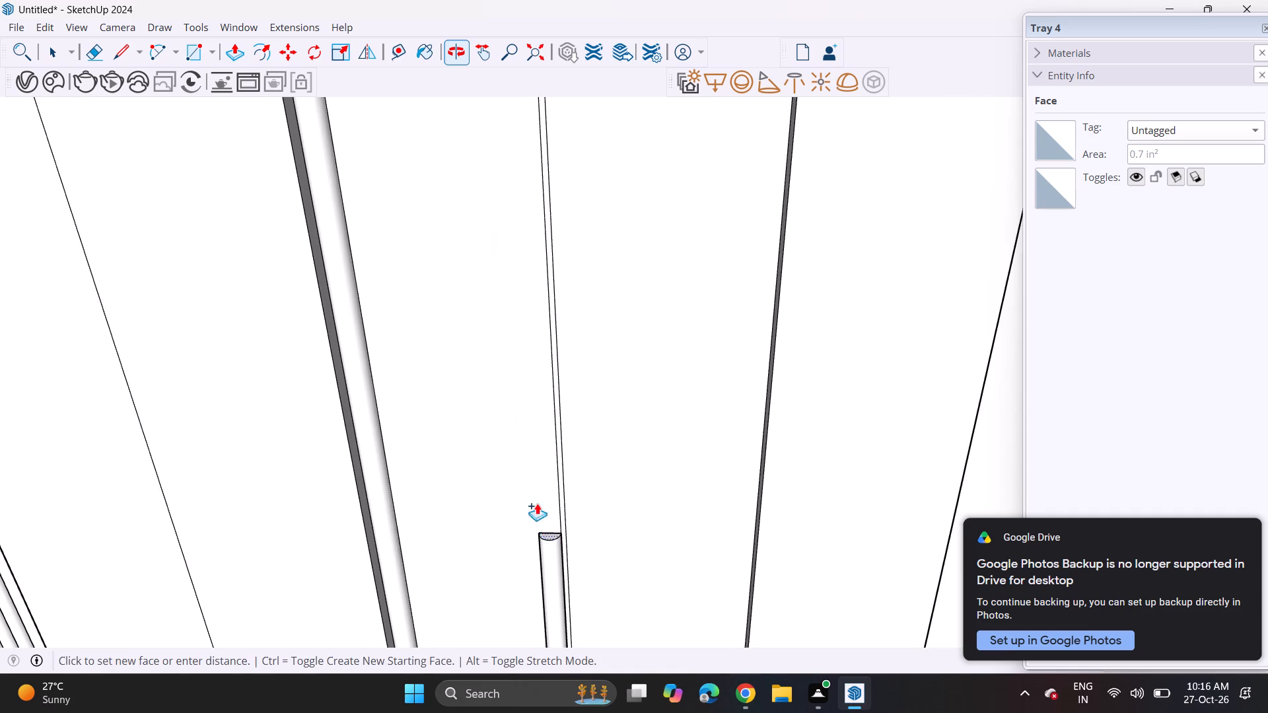
scroll(489, 215, "down", 3)
scroll(489, 215, "up", 2)
scroll(486, 207, "down", 10)
scroll(486, 207, "up", 1)
scroll(486, 207, "down", 3)
middle_click_drag(486, 197, 533, 434, "shift")
left_click(516, 203)
Repeat the same Push/Pull height on the six half-circles between the two raised flutes.
middle_click_drag(542, 548, 536, 356)
scroll(541, 534, "up", 1, "shift")
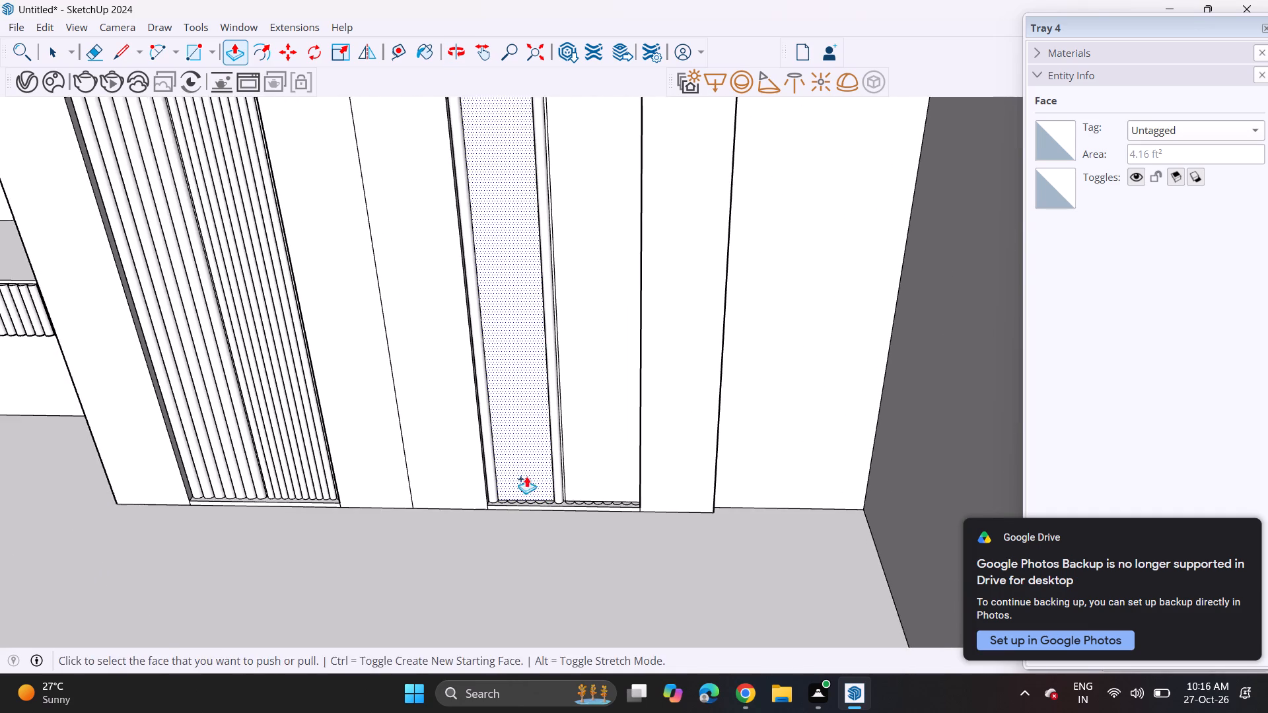
middle_click_drag(531, 487, 551, 530)
scroll(547, 519, "up", 3)
scroll(549, 494, "down", 1)
scroll(549, 494, "up", 9)
double_click(557, 504)
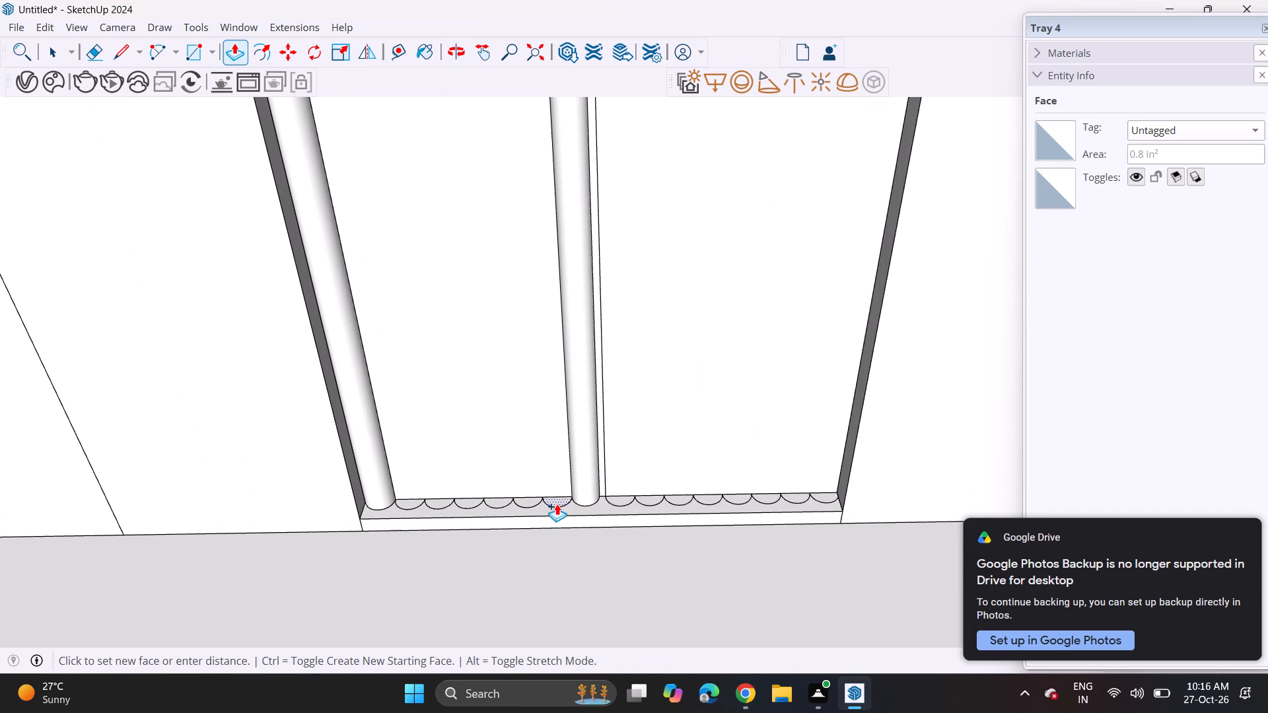
double_click(524, 504)
double_click(492, 502)
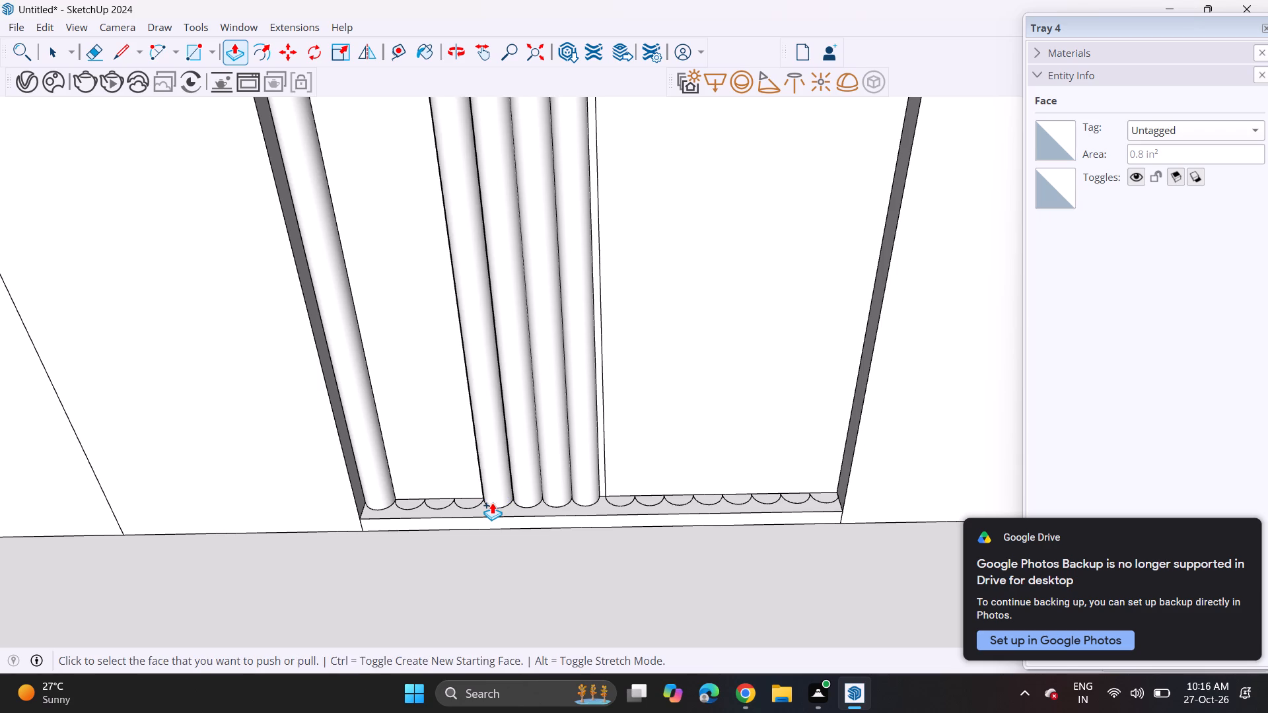
double_click(476, 502)
double_click(434, 508)
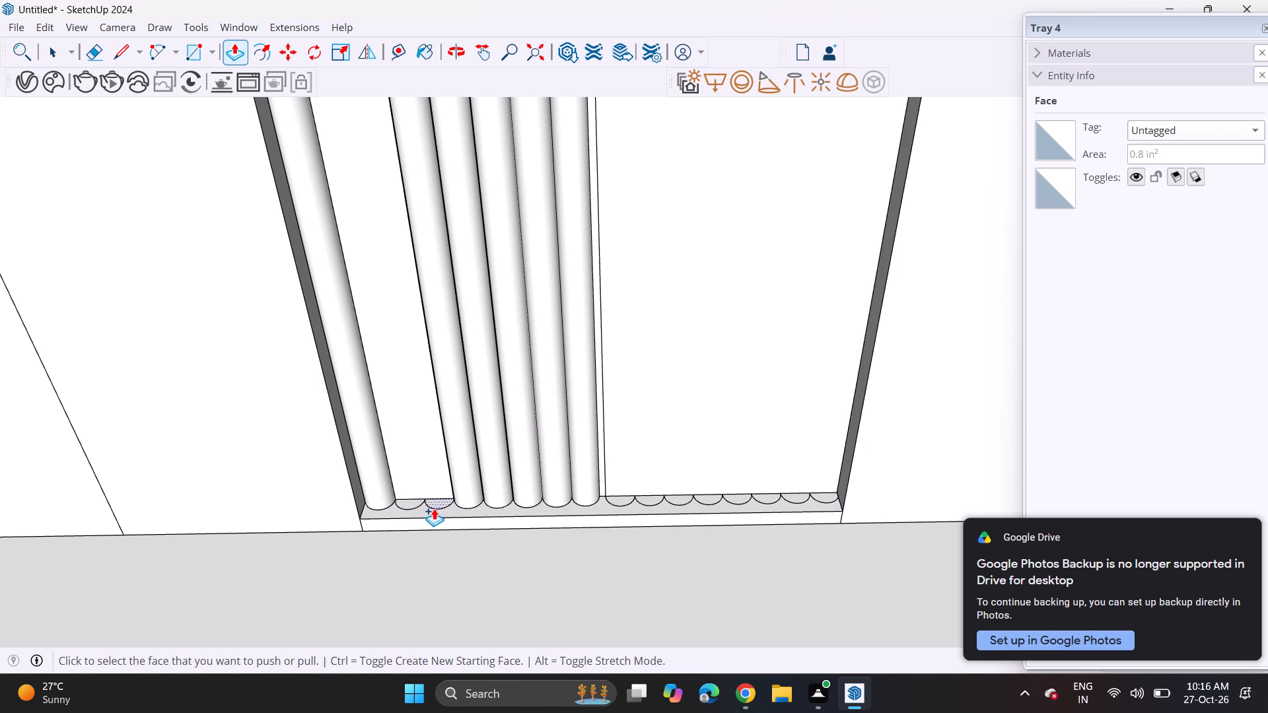
double_click(411, 505)
Extrude the first half-circle in the door recess's unfilled half, beside the centre strip, up past the arch with Push/Pull.
middle_click_drag(499, 502, 481, 514)
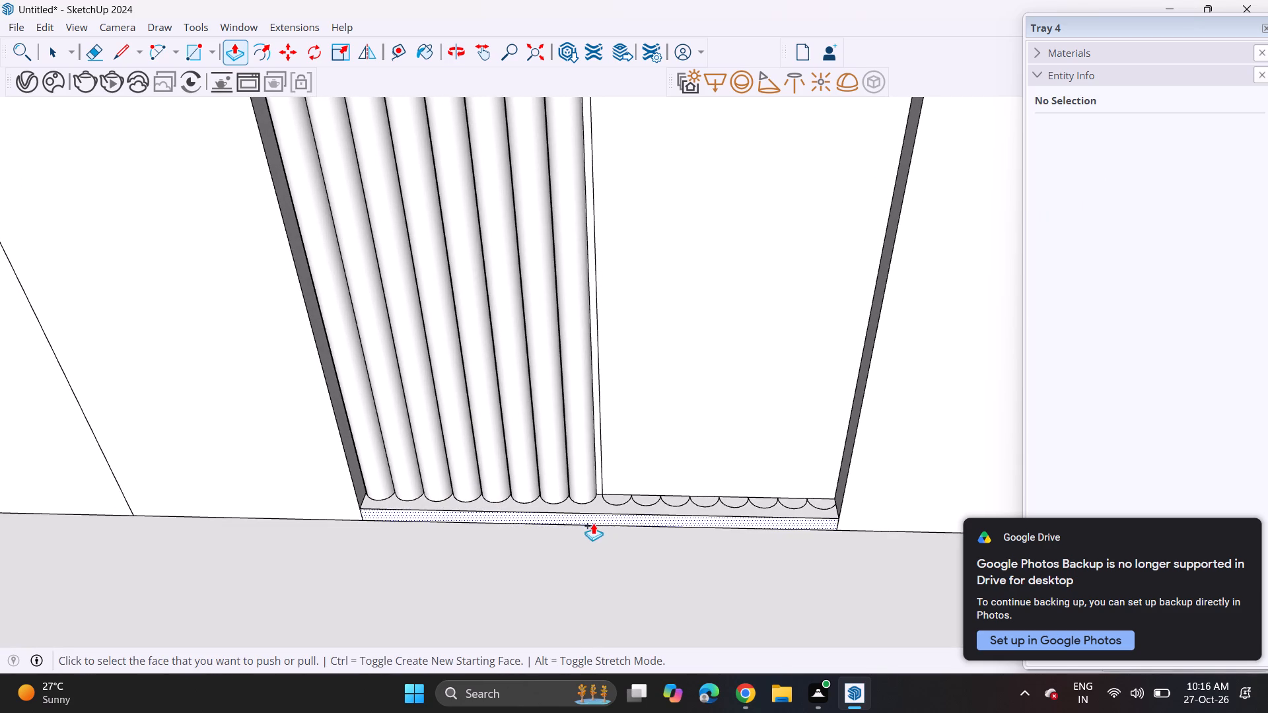
left_click(618, 500)
left_click(618, 500)
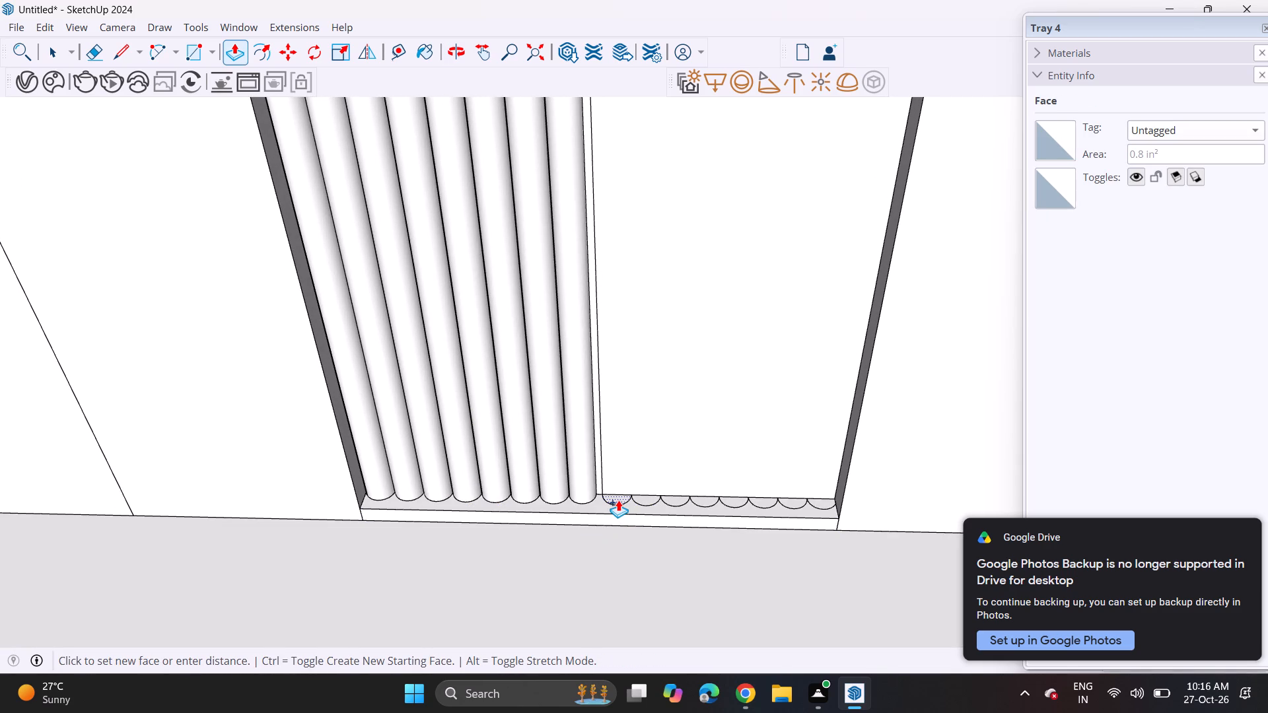
scroll(656, 309, "down", 10)
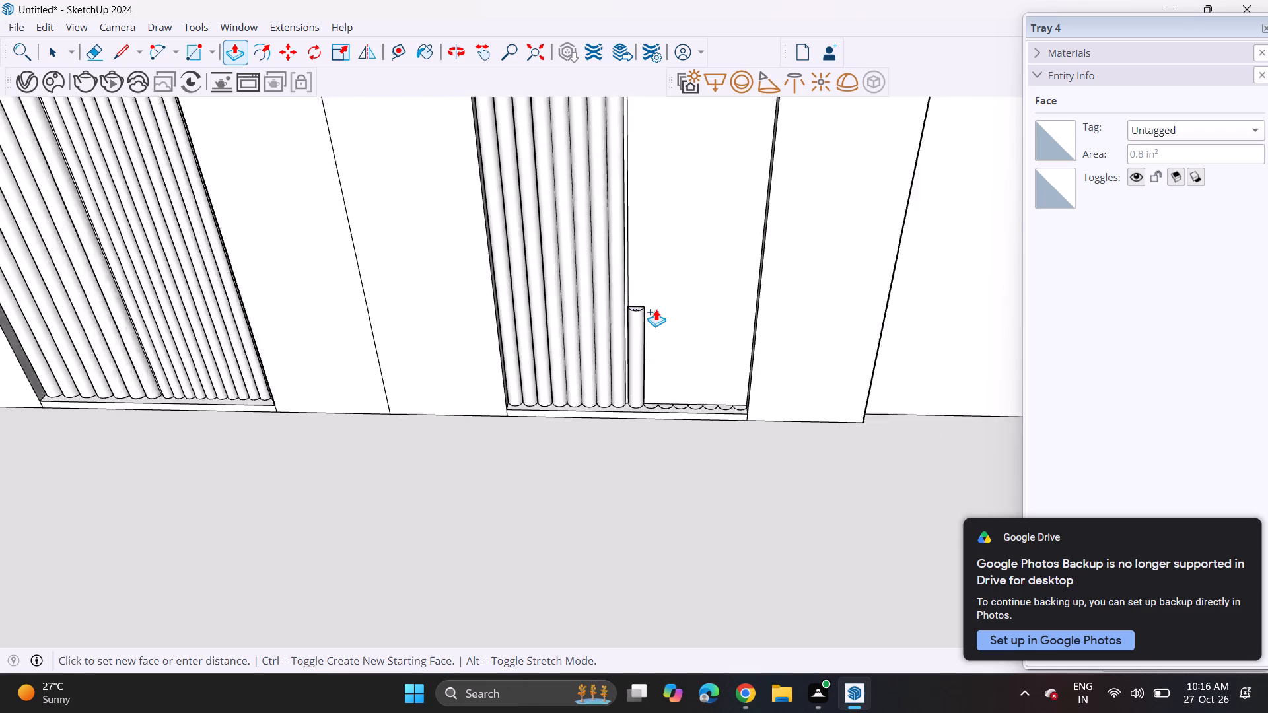
scroll(656, 309, "down", 5)
middle_click_drag(656, 214, 587, 527, "shift")
scroll(659, 214, "up", 1, "shift")
scroll(659, 224, "down", 1, "shift")
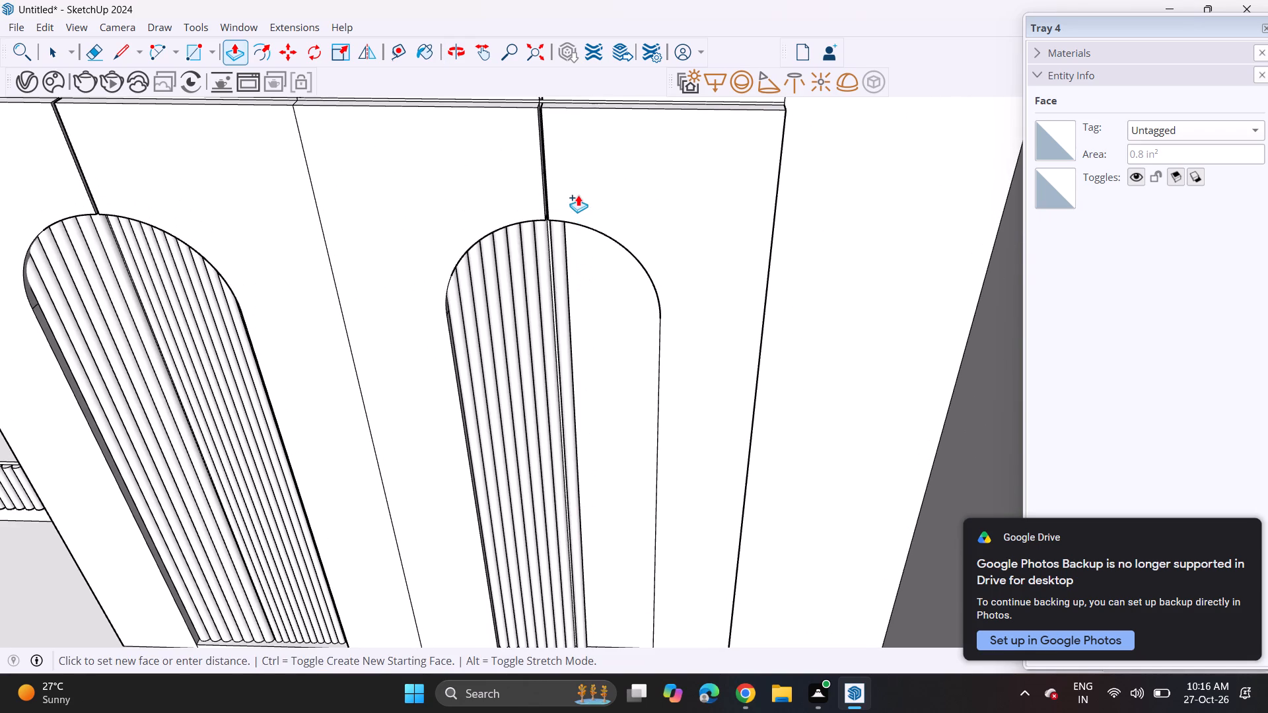
left_click(578, 195)
Repeat the same Push/Pull height on the remaining seven half-circles out to the recess's far side.
middle_click_drag(592, 388, 540, 172, "shift")
scroll(542, 178, "up", 1, "shift")
scroll(530, 364, "up", 1)
middle_click_drag(539, 376, 558, 491)
scroll(585, 526, "up", 2)
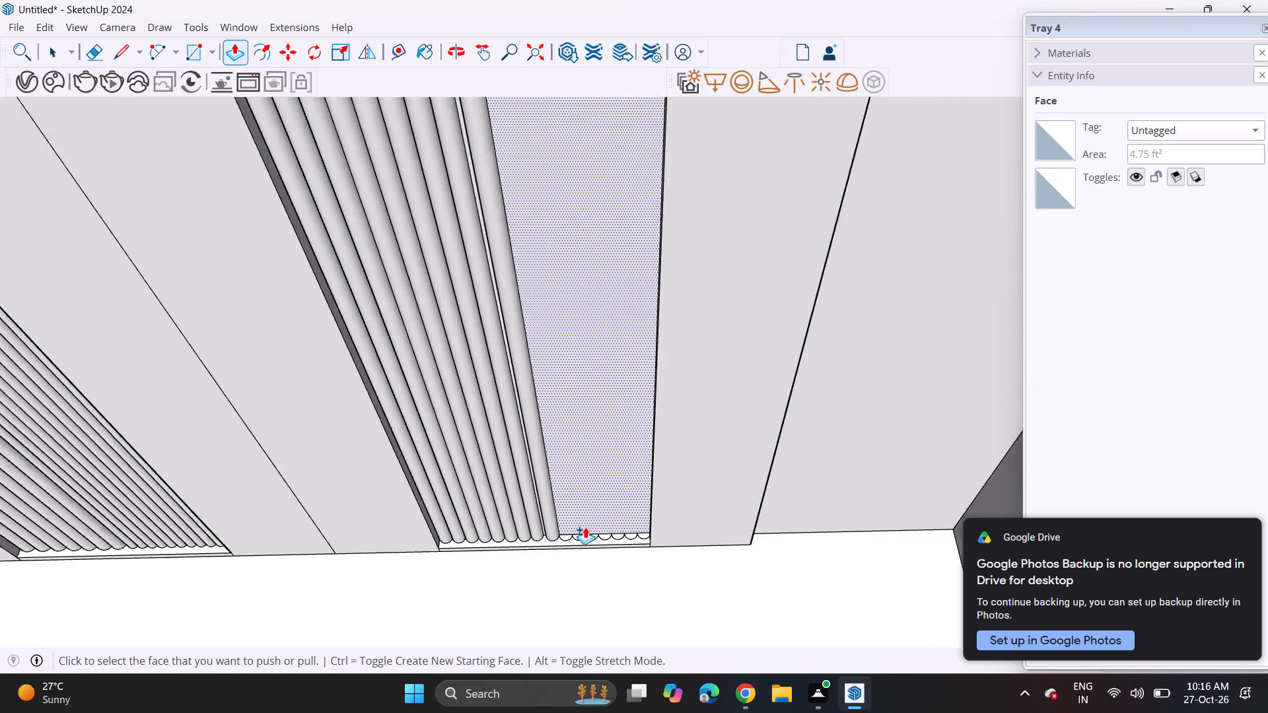
scroll(585, 527, "up", 2)
double_click(561, 539)
left_click(563, 539)
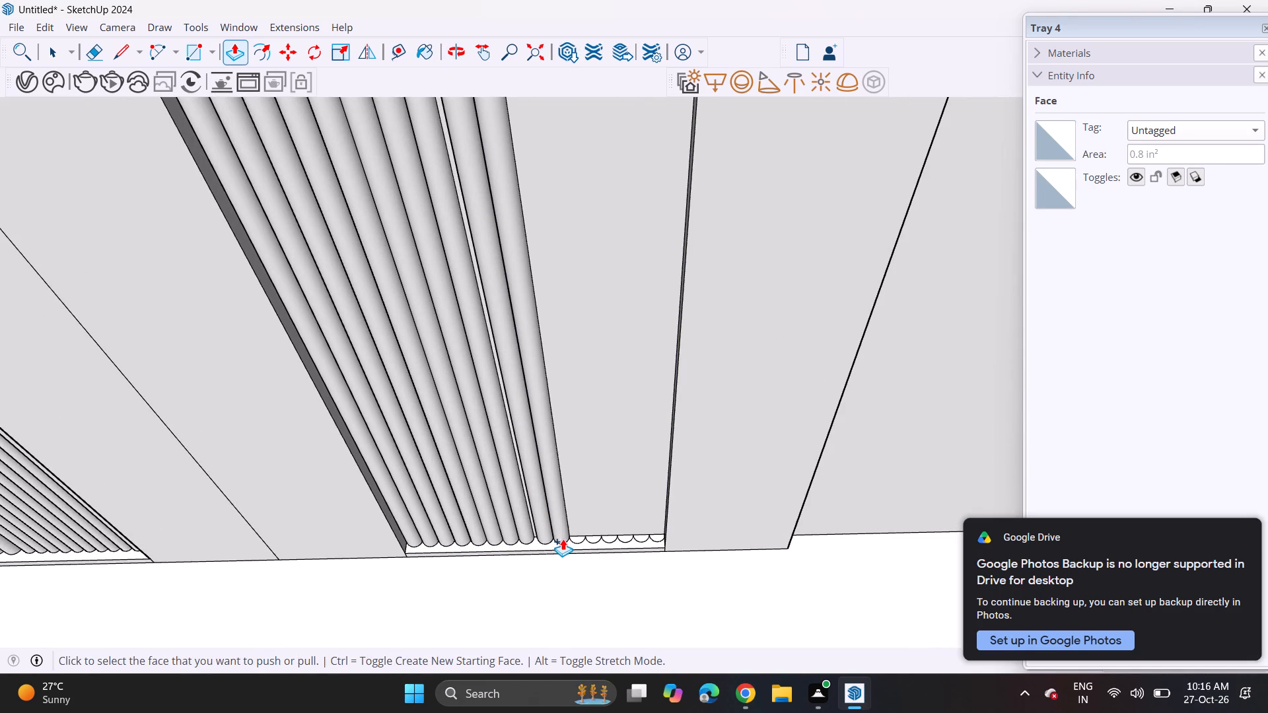
double_click(579, 539)
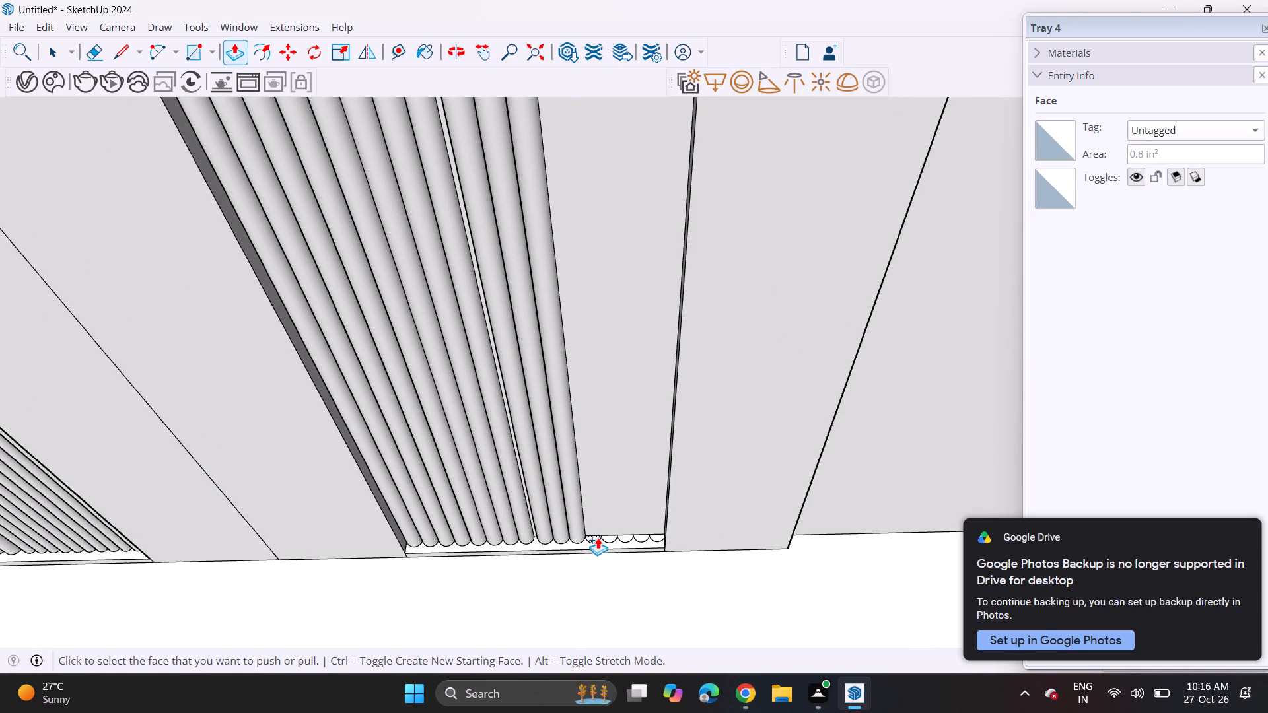
double_click(598, 537)
double_click(610, 539)
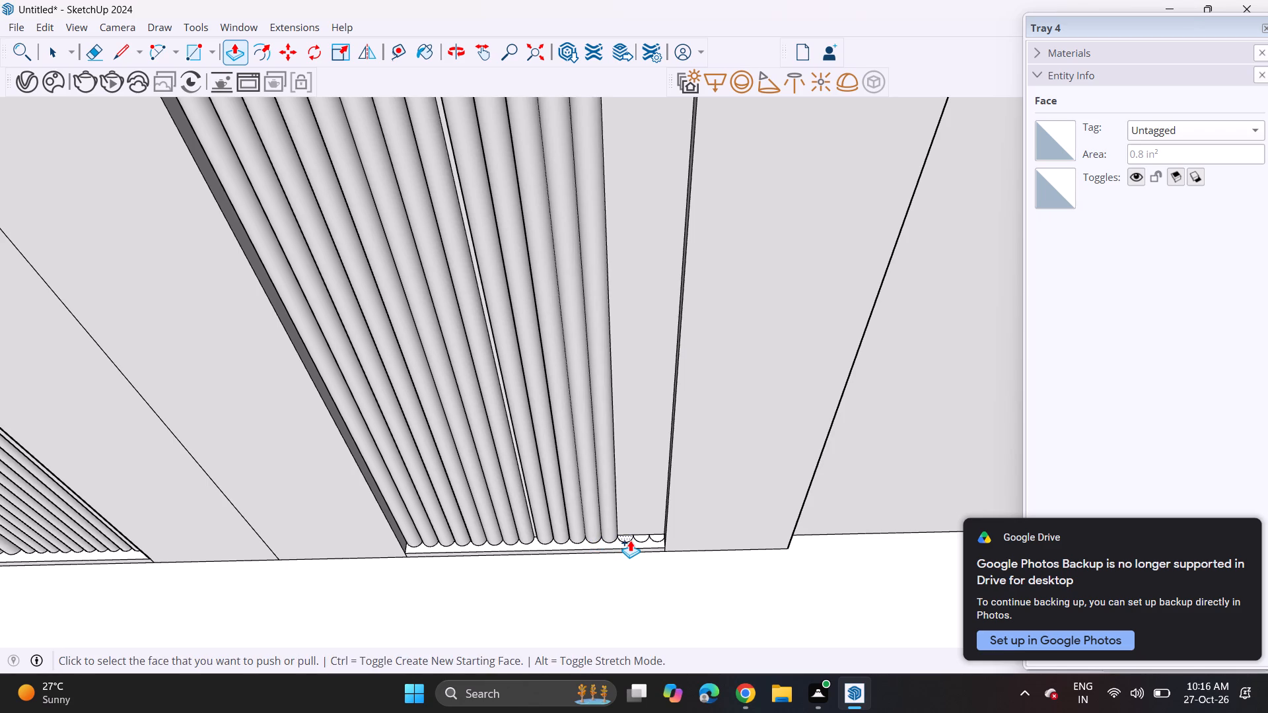
double_click(629, 540)
double_click(639, 539)
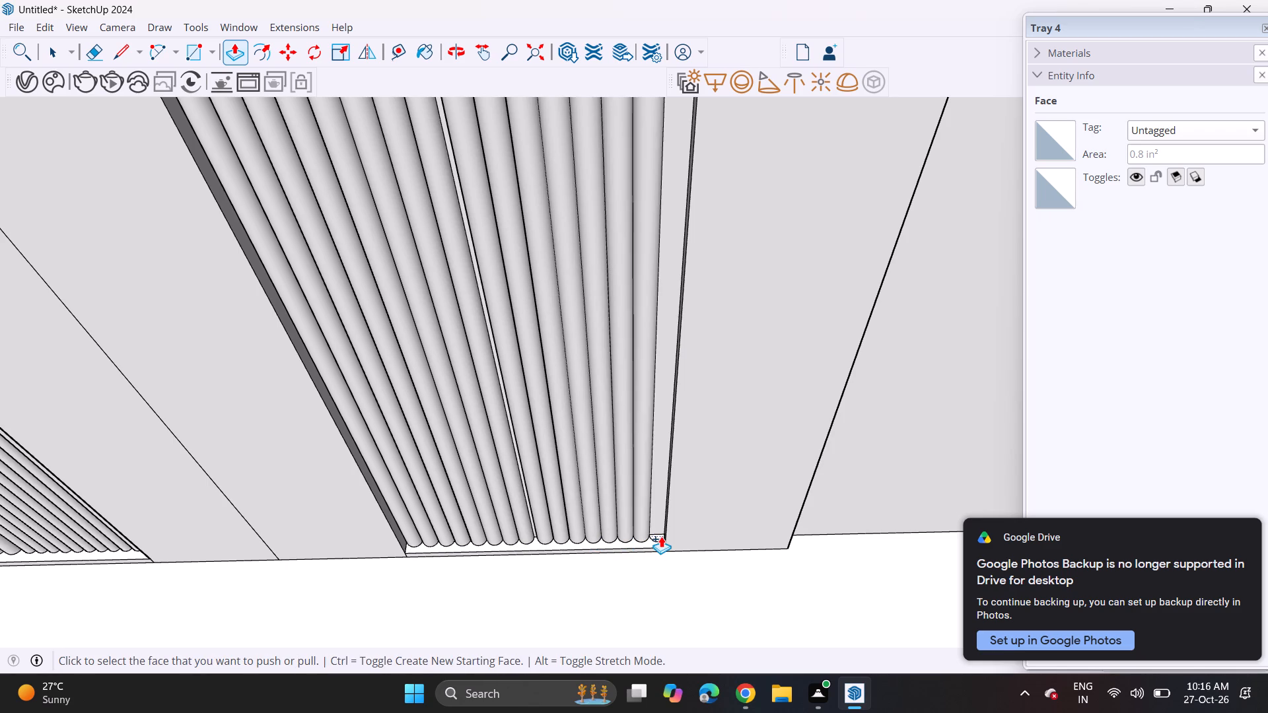
triple_click(661, 536)
Review the fluting in both arched doors and the whole cabinet wall from several angles.
middle_click_drag(642, 544, 633, 367)
scroll(631, 348, "up", 1)
scroll(605, 304, "down", 2)
scroll(605, 312, "up", 1)
scroll(605, 318, "down", 8)
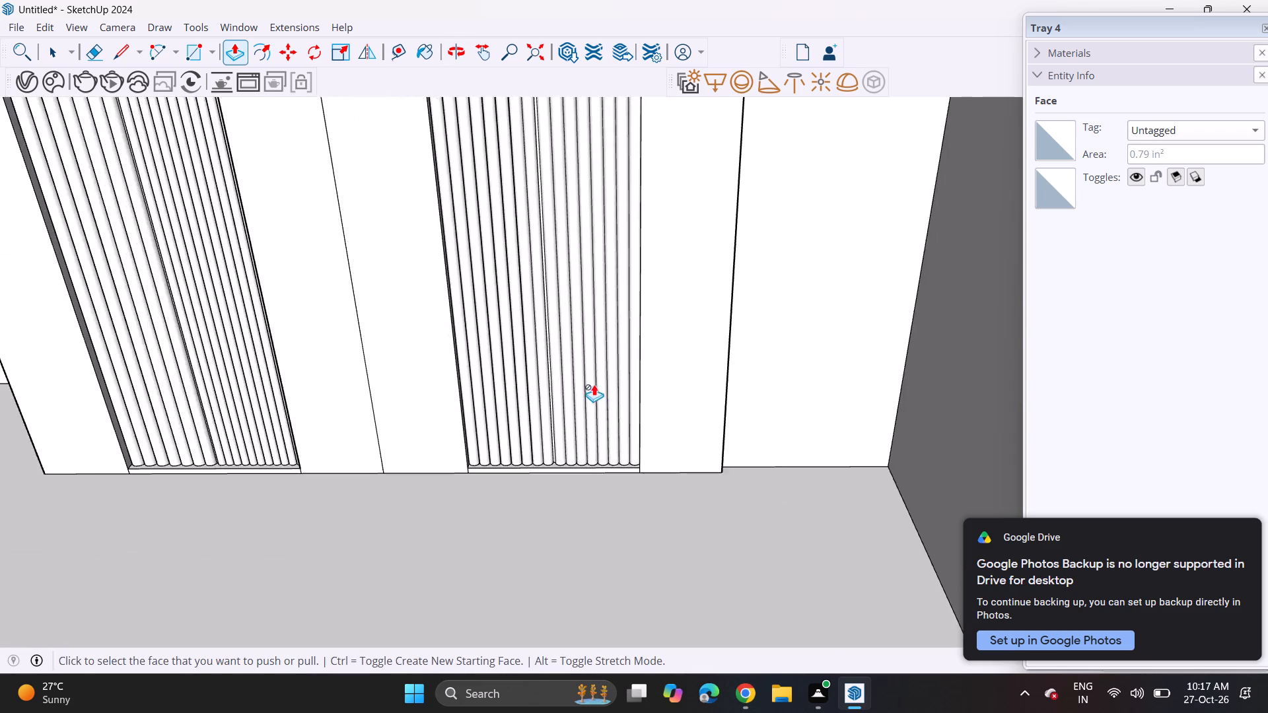
scroll(594, 384, "down", 4)
middle_click_drag(600, 409, 616, 501, "shift")
middle_click_drag(606, 472, 606, 403)
scroll(606, 472, "up", 1)
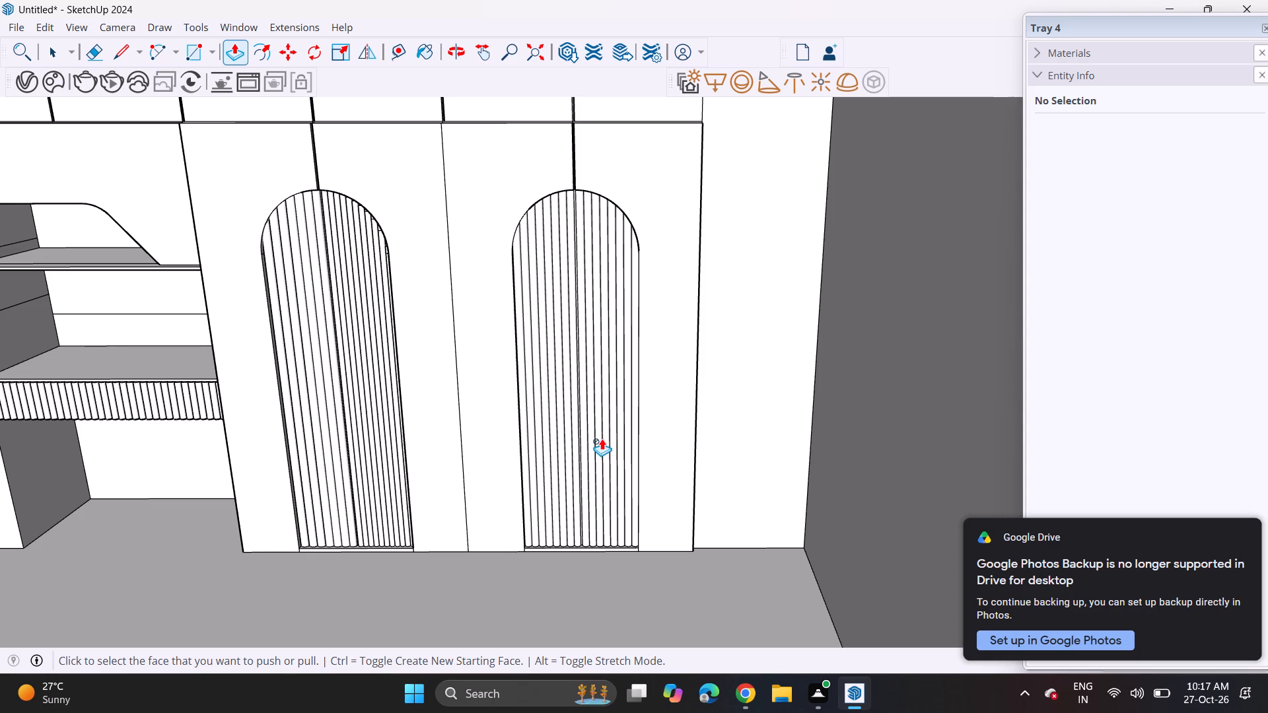
scroll(580, 407, "down", 6)
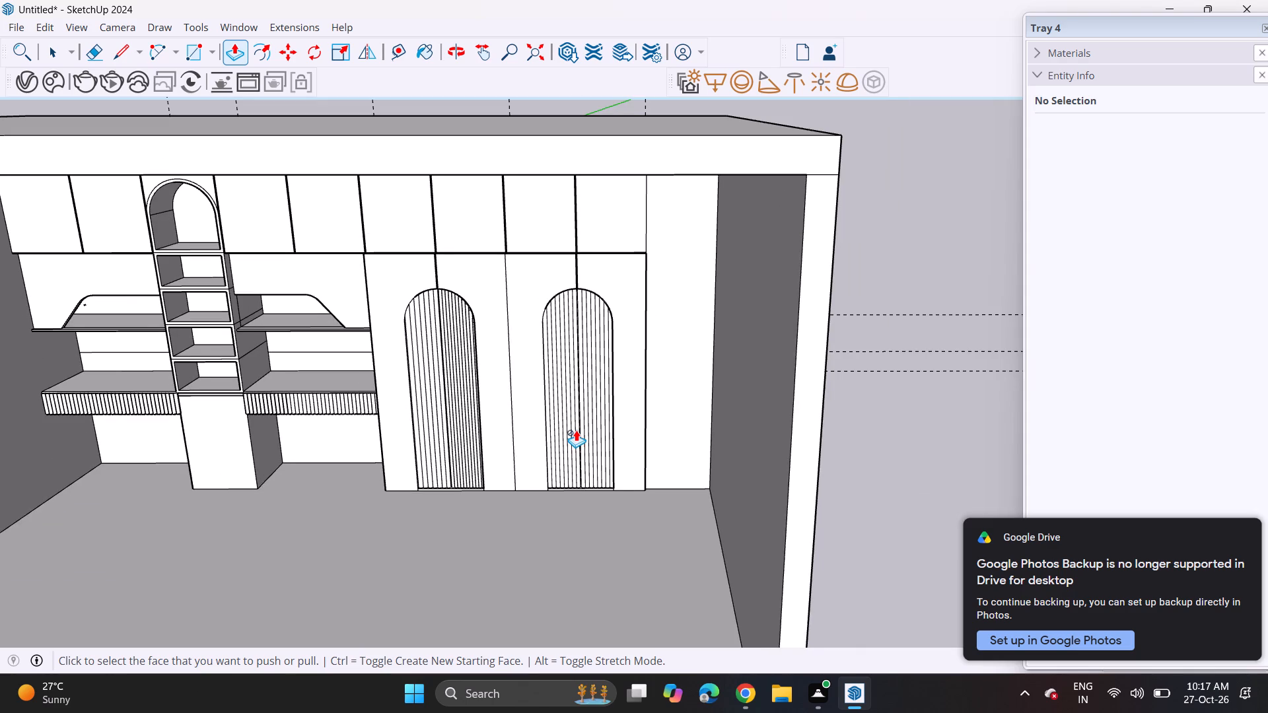
middle_click_drag(524, 453, 610, 421, "shift")
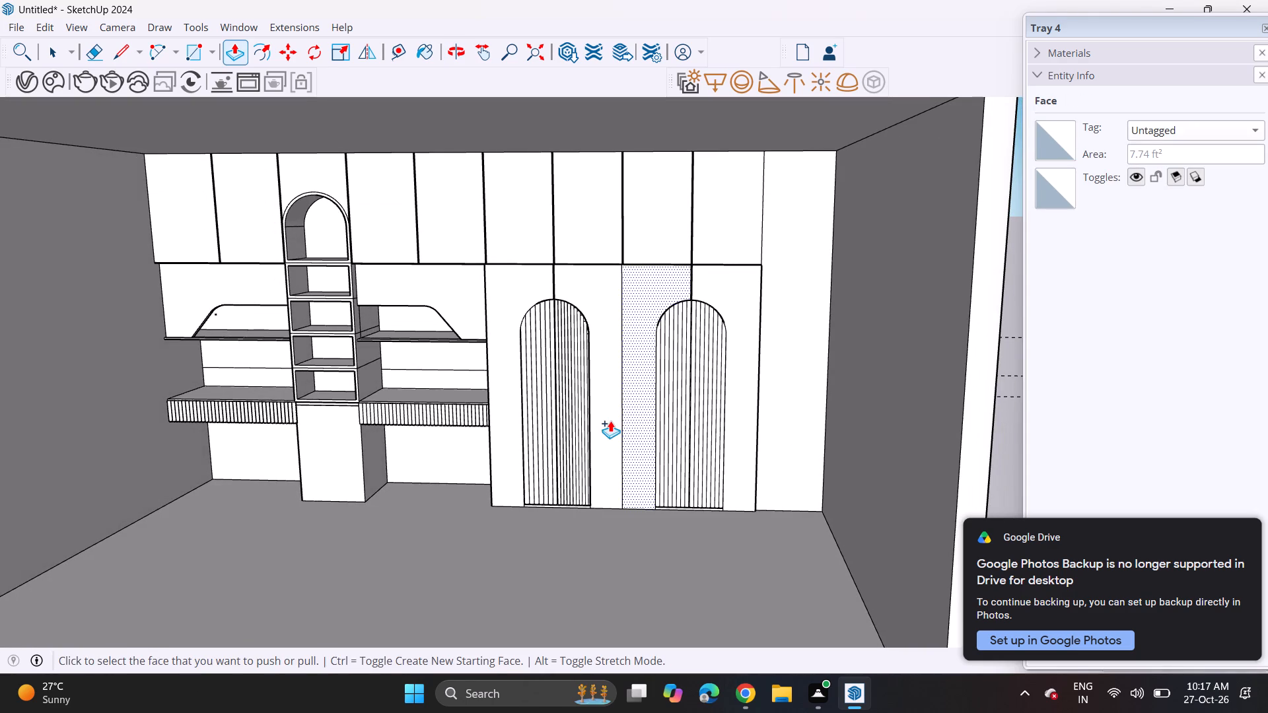
middle_click_drag(433, 446, 538, 441, "shift")
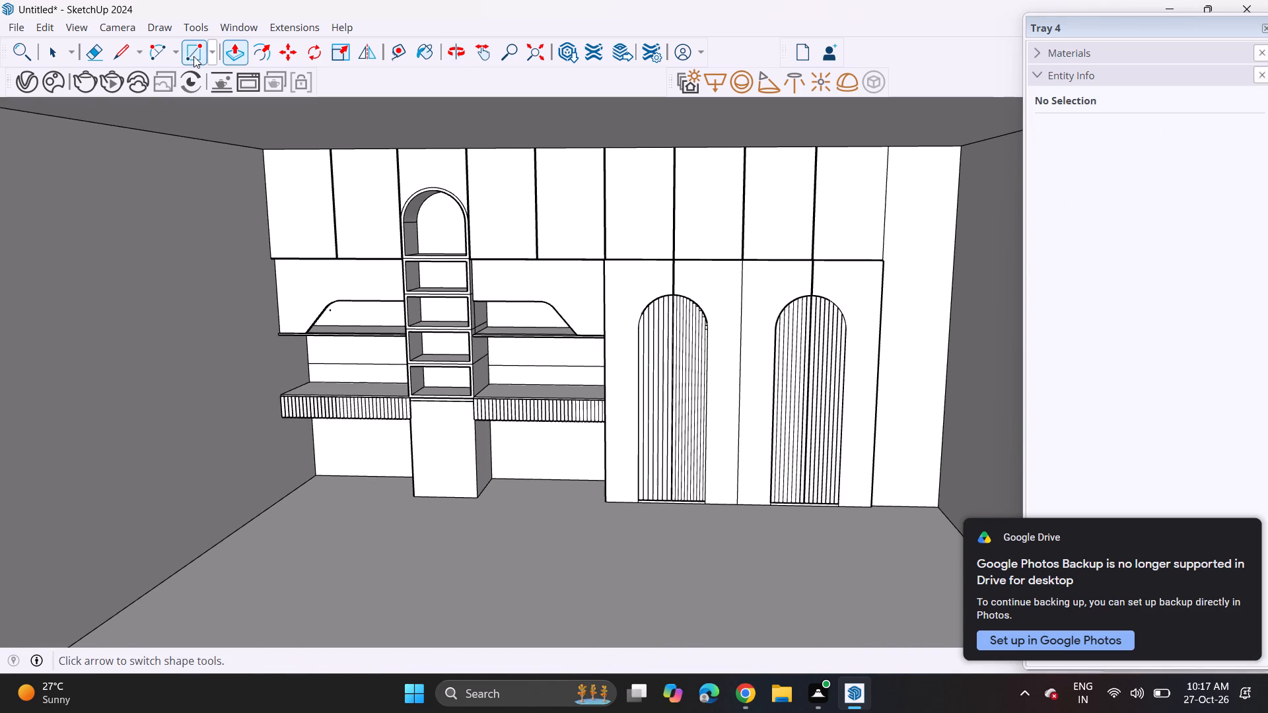
Draw a rectangle of about 59 ft² on the side wall next to the fluted counters, starting from its floor edge.
left_click(194, 56)
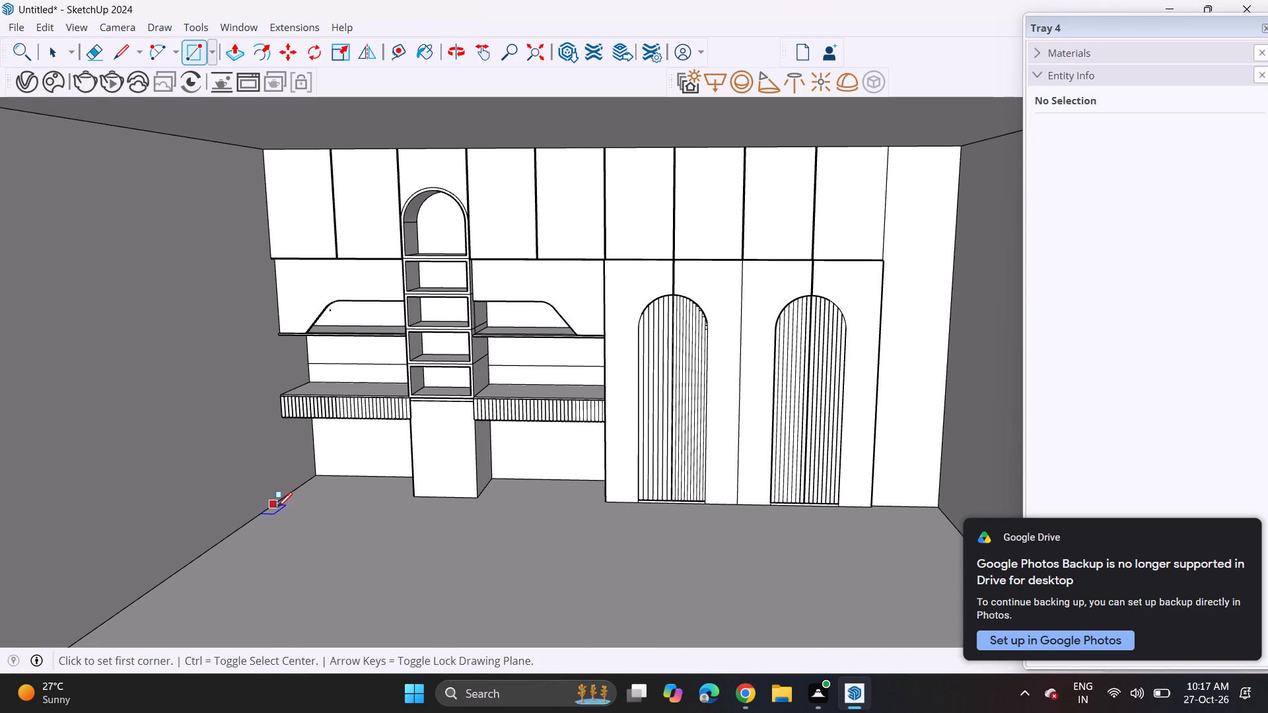
left_click(290, 494)
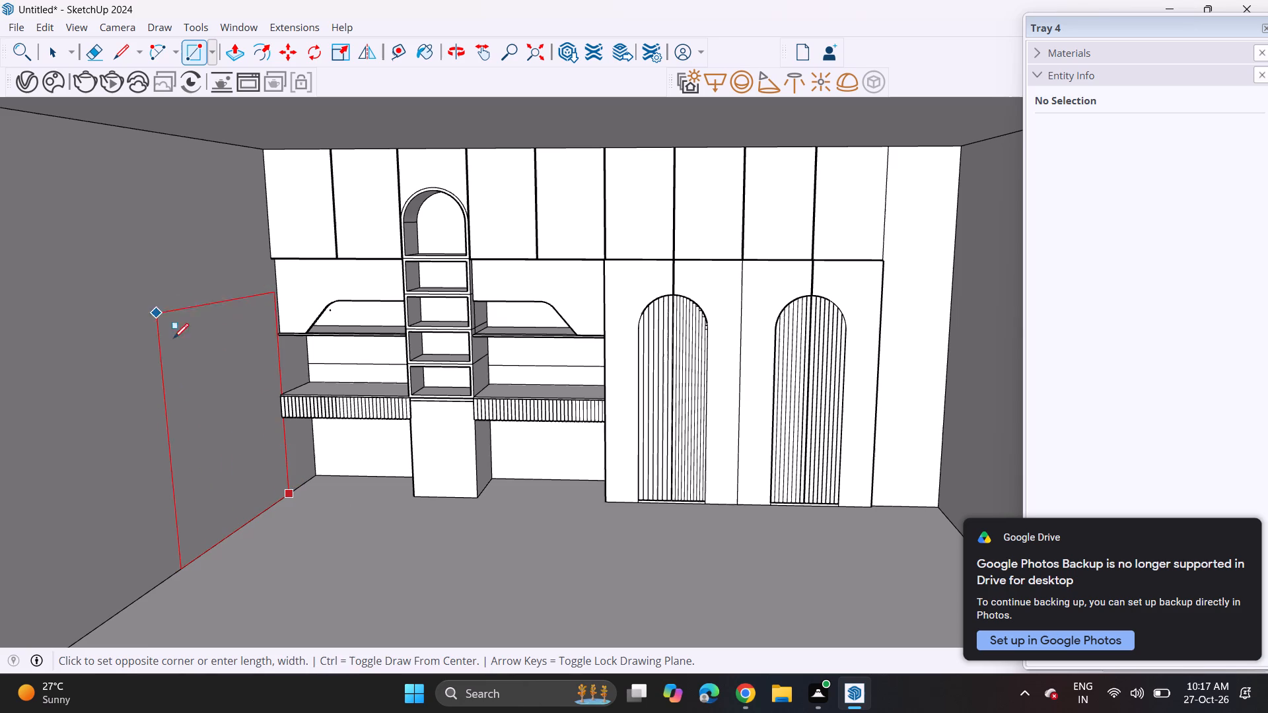
key("grave")
key("Escape")
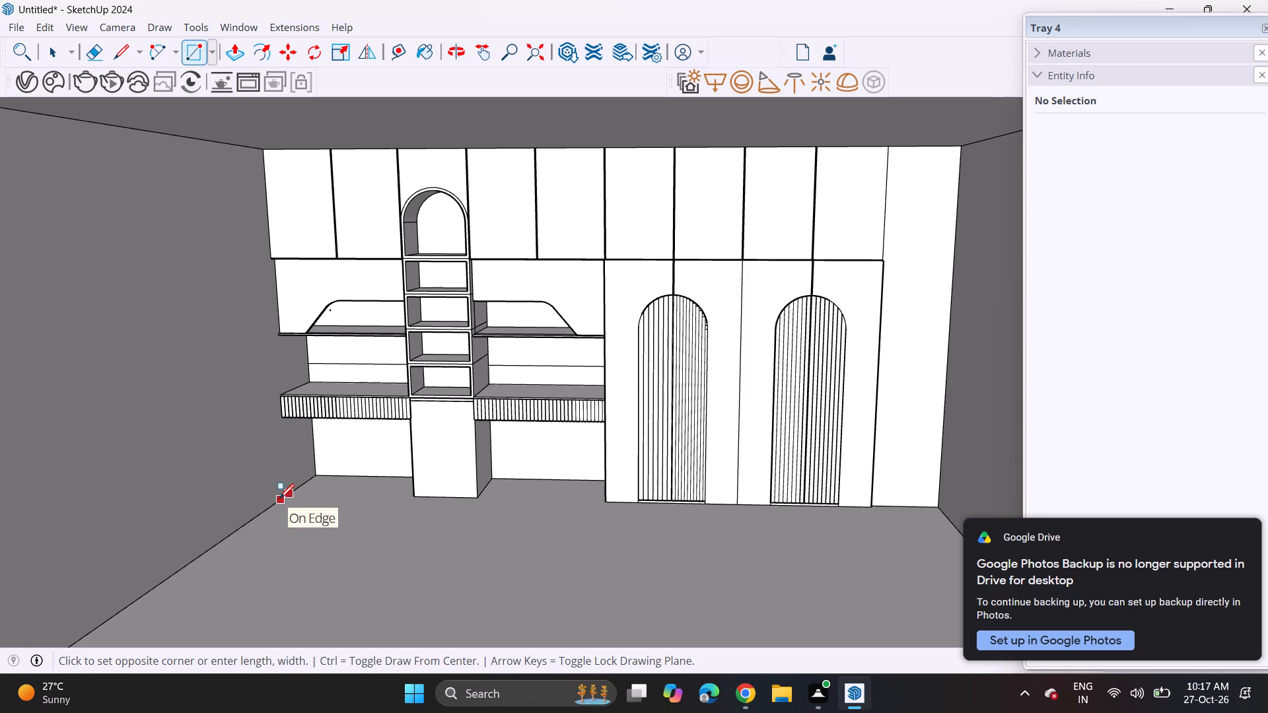
left_click(279, 498)
key("Escape")
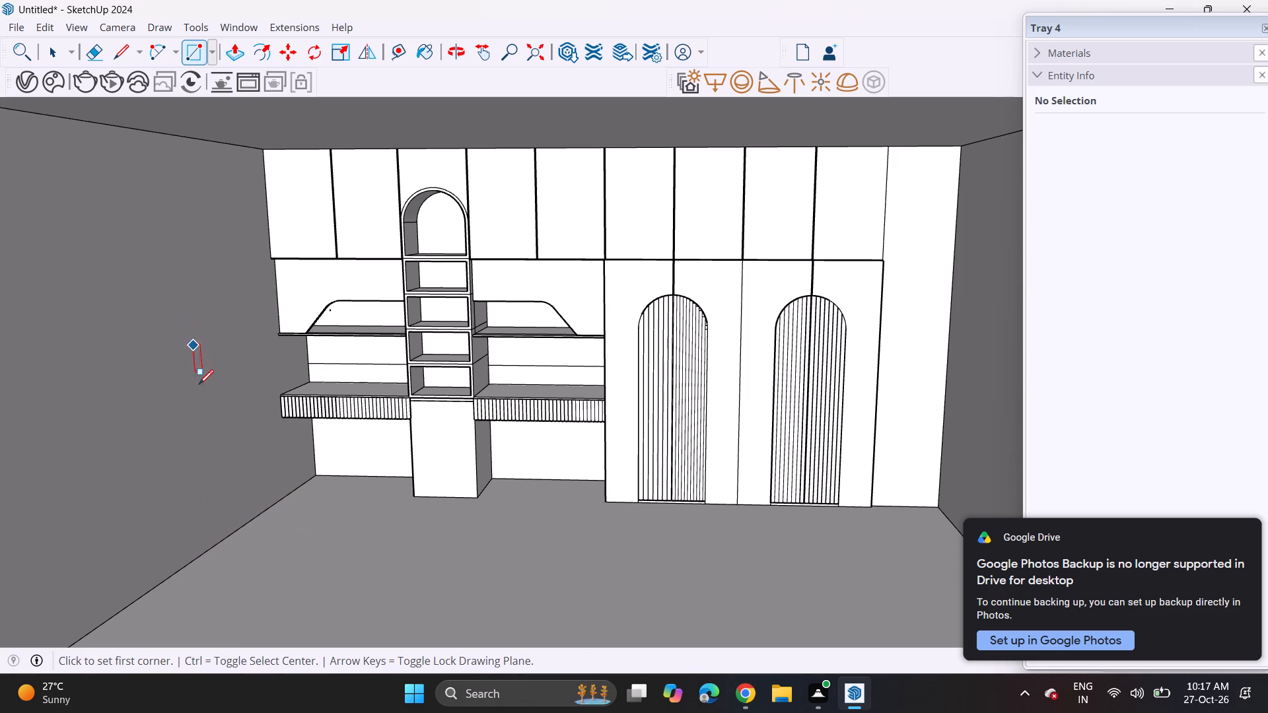
left_click(275, 504)
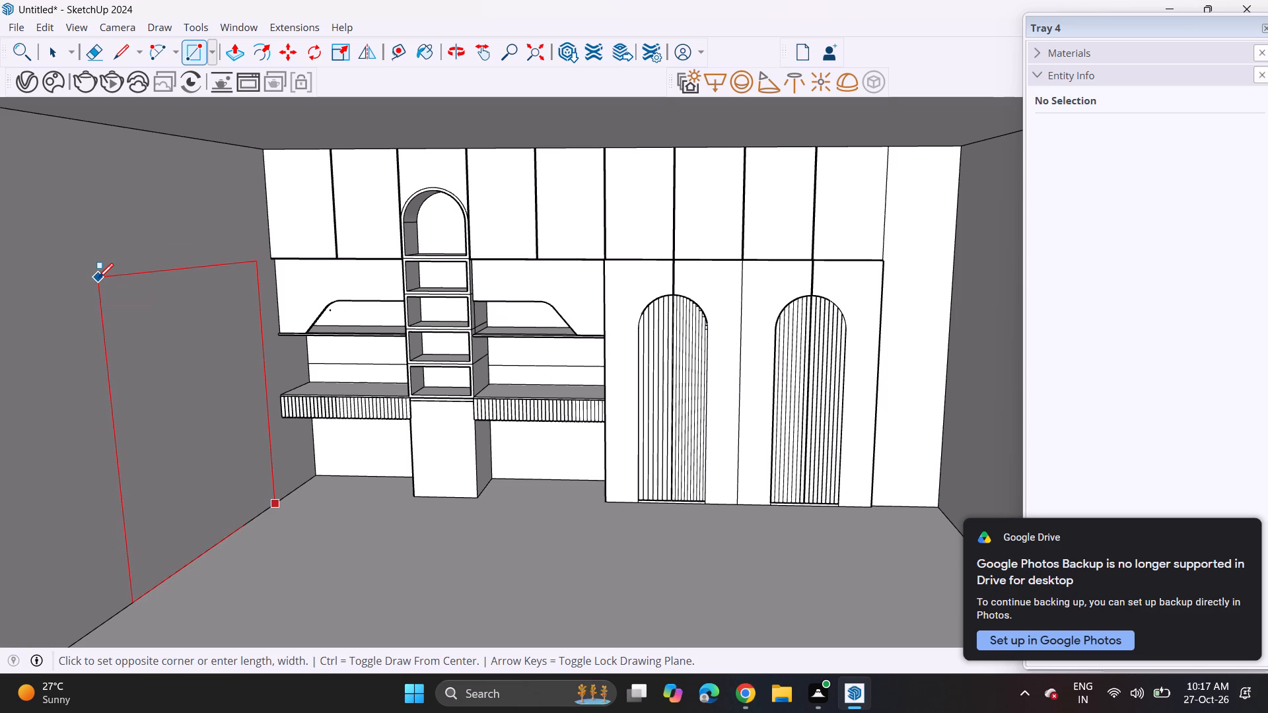
left_click(28, 285)
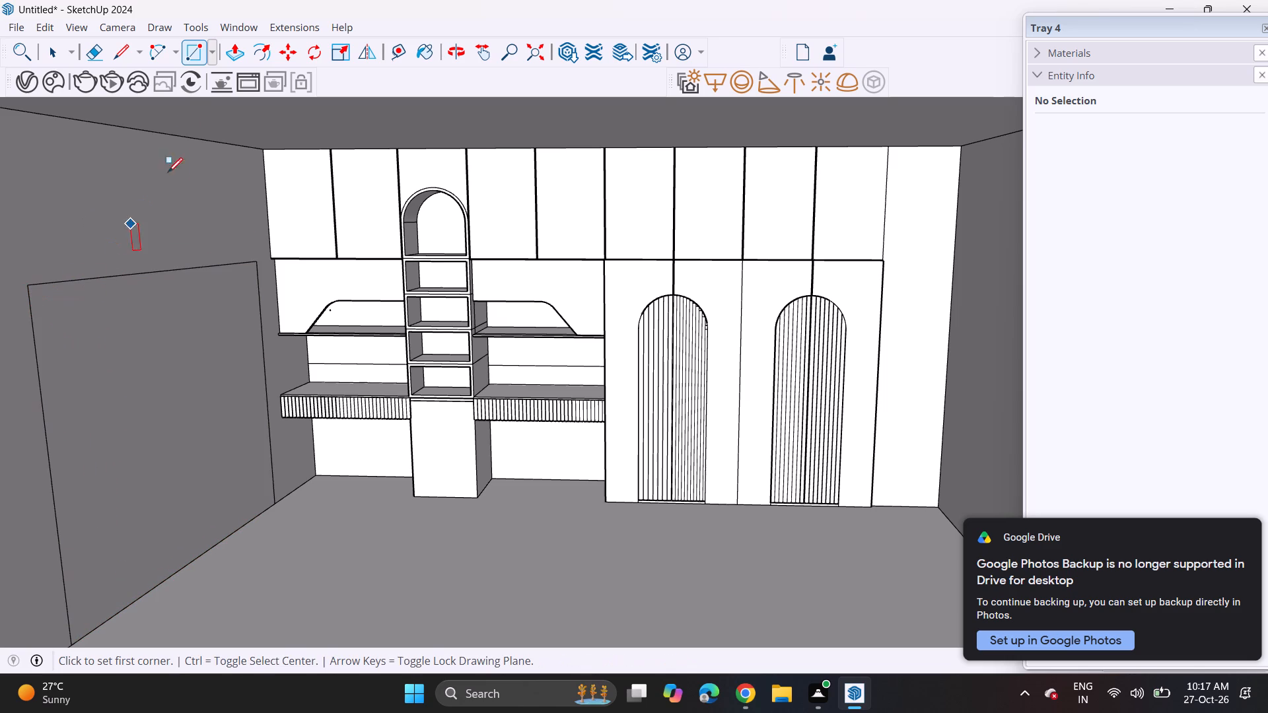
Push the side-wall rectangle through the full wall thickness with Push/Pull to cut an opening.
left_click(245, 45)
left_click(205, 469)
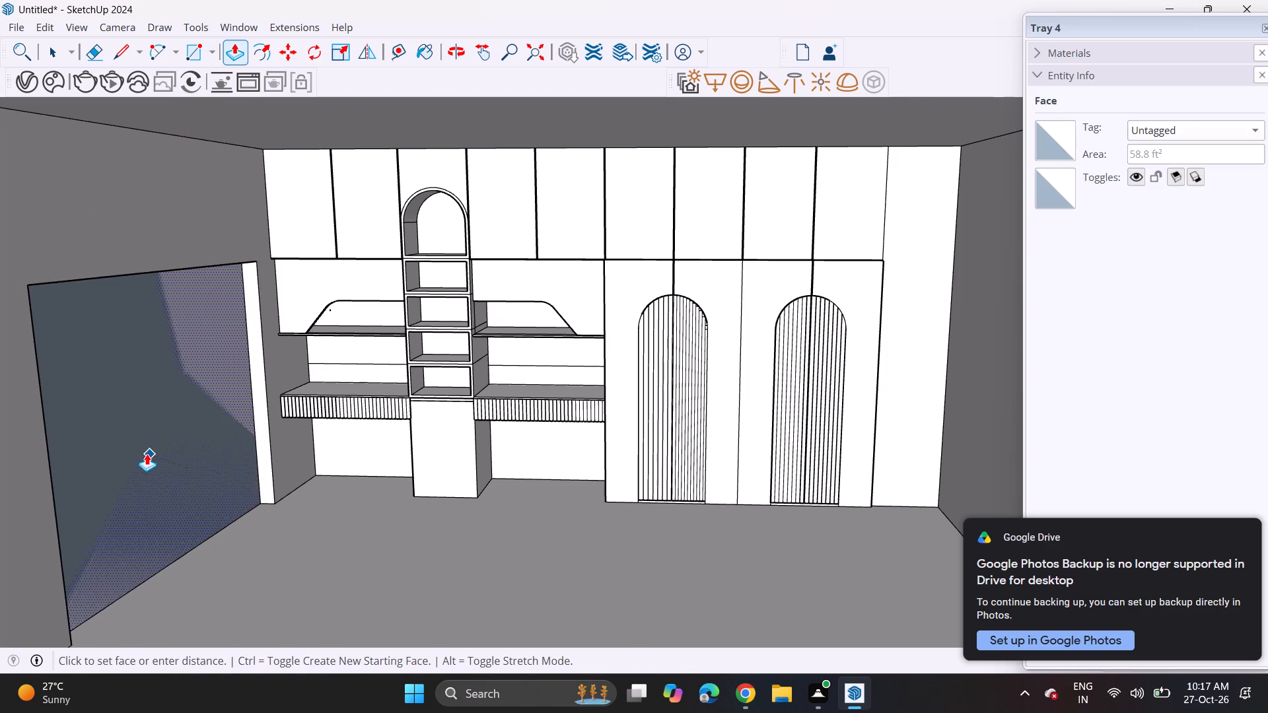
left_click(147, 454)
Examine the room and the new side-wall opening from inside and from the open front.
middle_click_drag(269, 472, 320, 447)
scroll(323, 454, "down", 3)
middle_click_drag(357, 463, 302, 448, "shift")
scroll(297, 448, "up", 1)
middle_click_drag(297, 448, 316, 414)
scroll(351, 421, "up", 1)
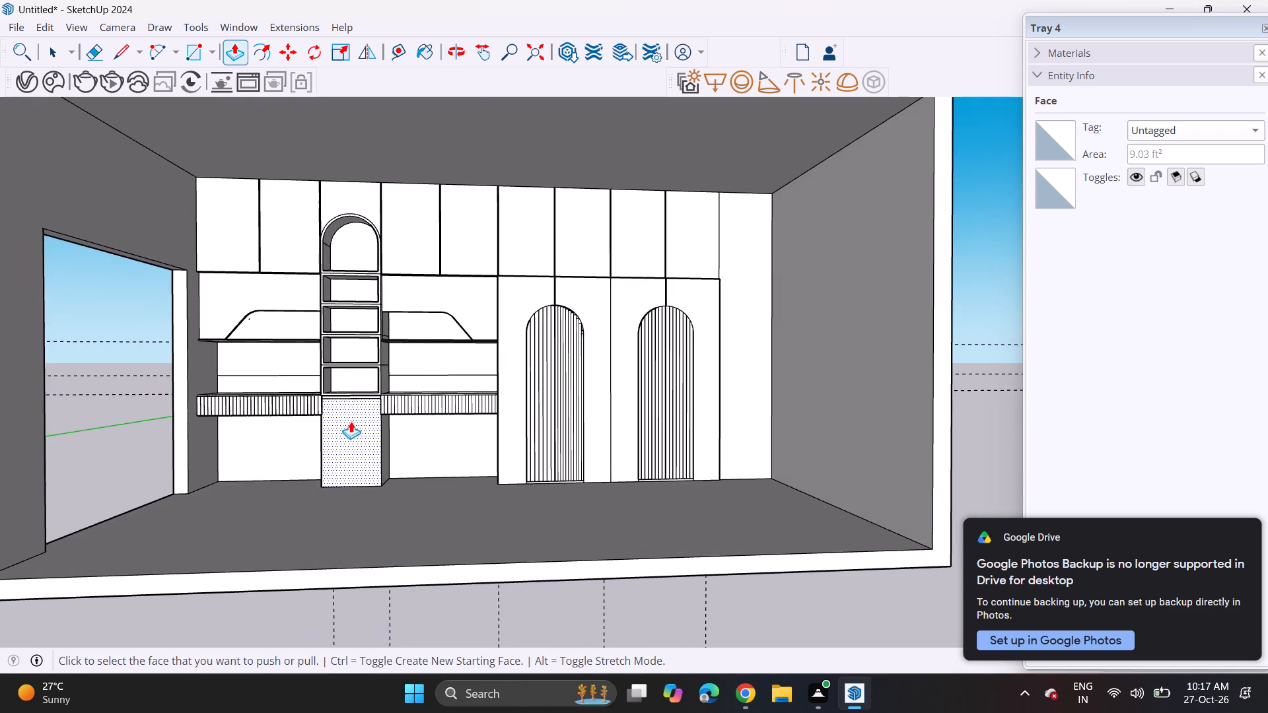
scroll(351, 421, "up", 1)
middle_click_drag(343, 420, 316, 440)
scroll(308, 448, "down", 1)
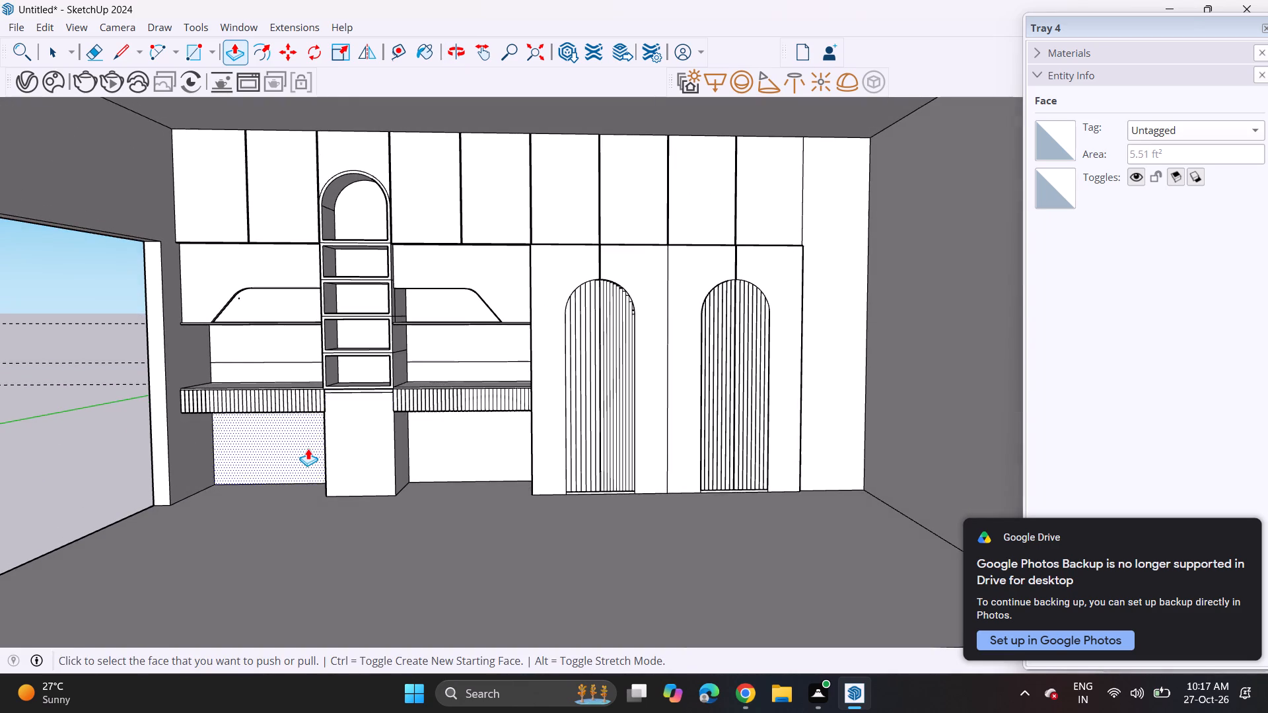
scroll(308, 448, "down", 2)
middle_click_drag(305, 452, 332, 459)
scroll(332, 459, "up", 1)
scroll(332, 459, "down", 1)
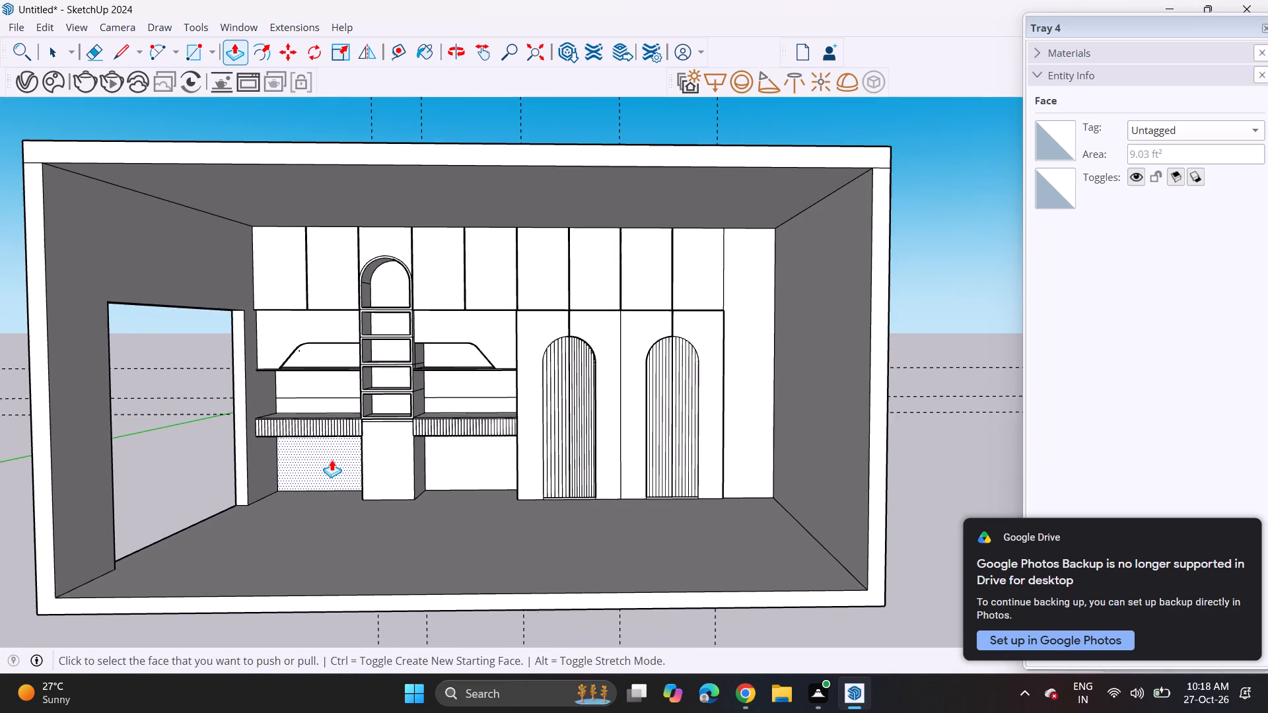
scroll(332, 459, "up", 2)
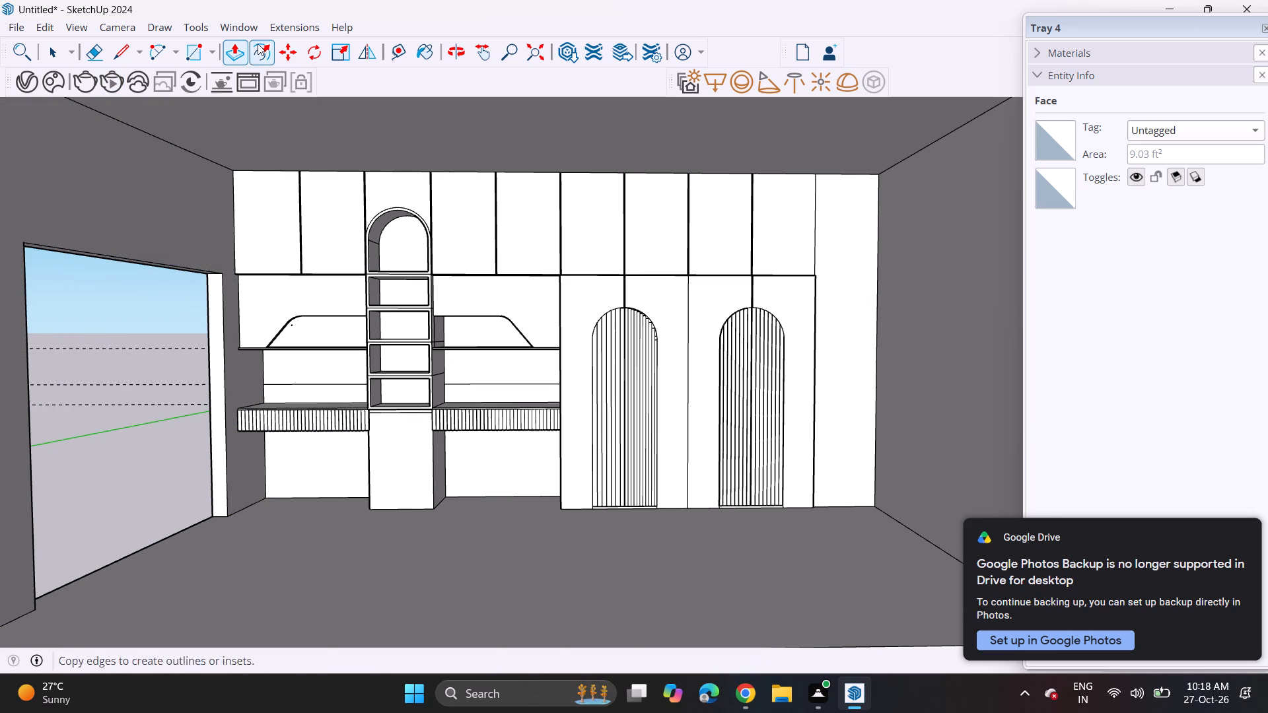
Pull the plain wall strip beside the last arched cabinet forward, slightly past the cabinet fronts, with Push/Pull.
left_click(187, 50)
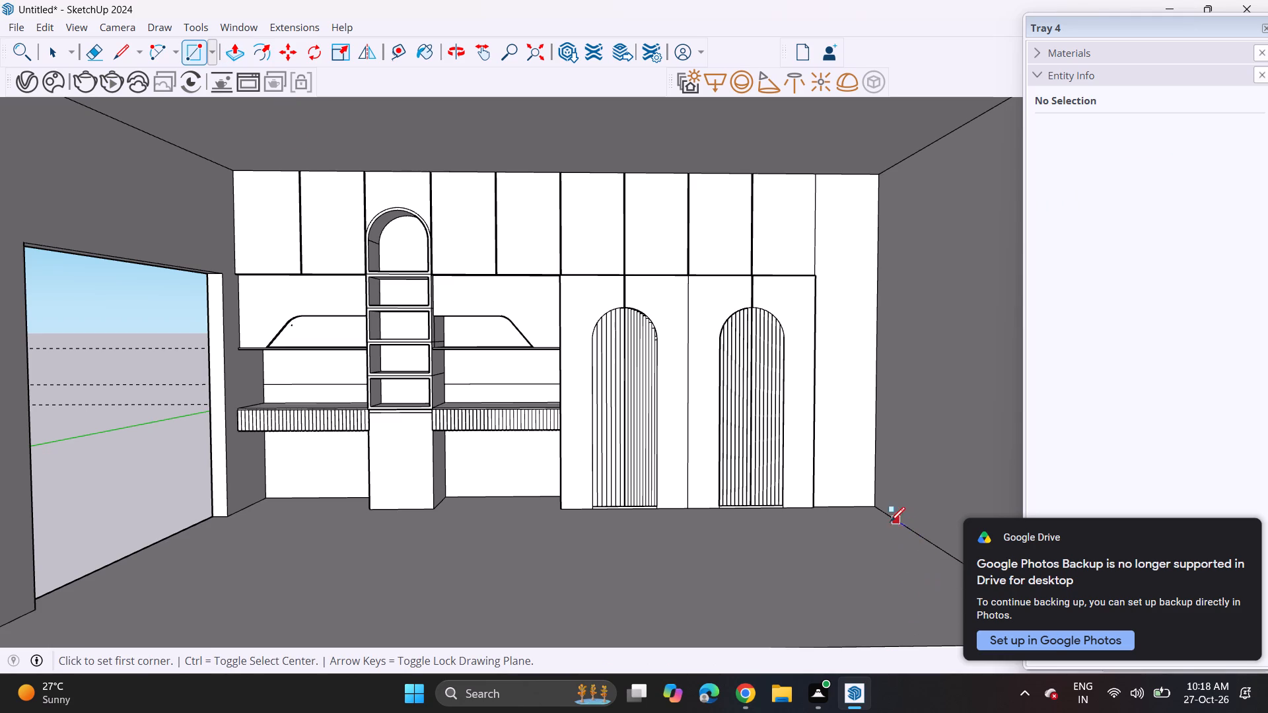
middle_click_drag(817, 378, 814, 442)
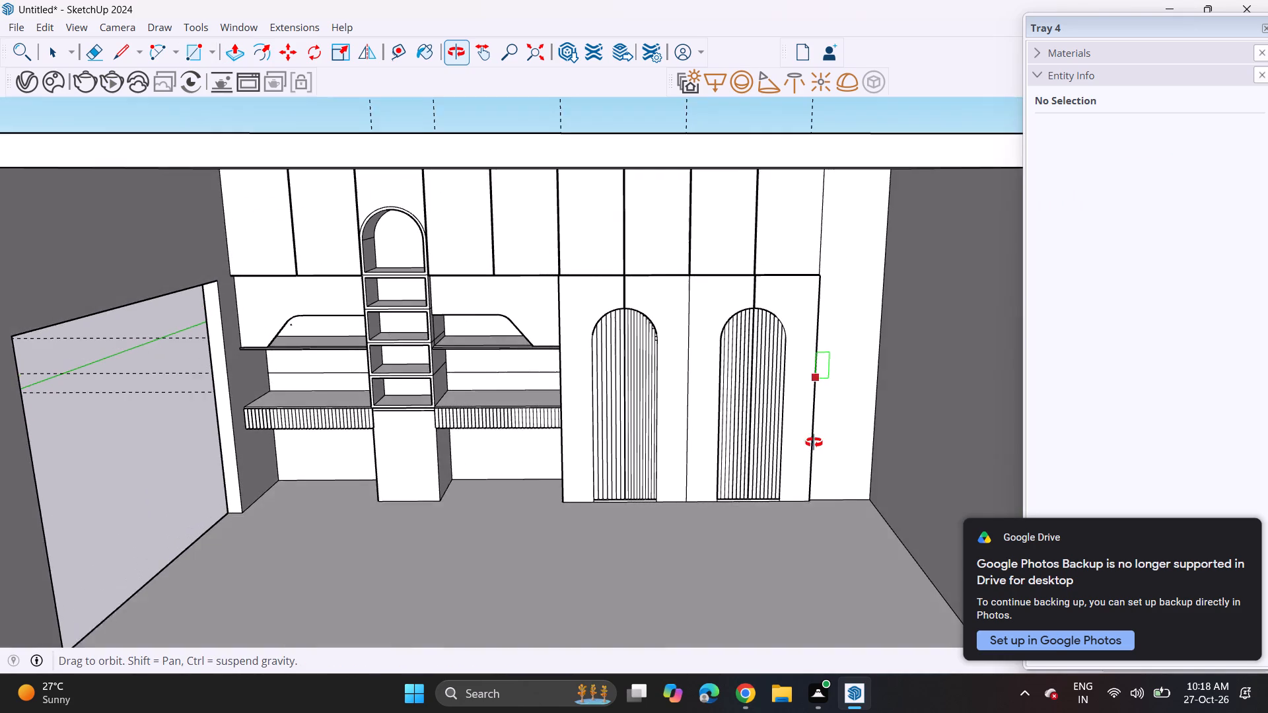
middle_click_drag(814, 442, 815, 446)
left_click(232, 46)
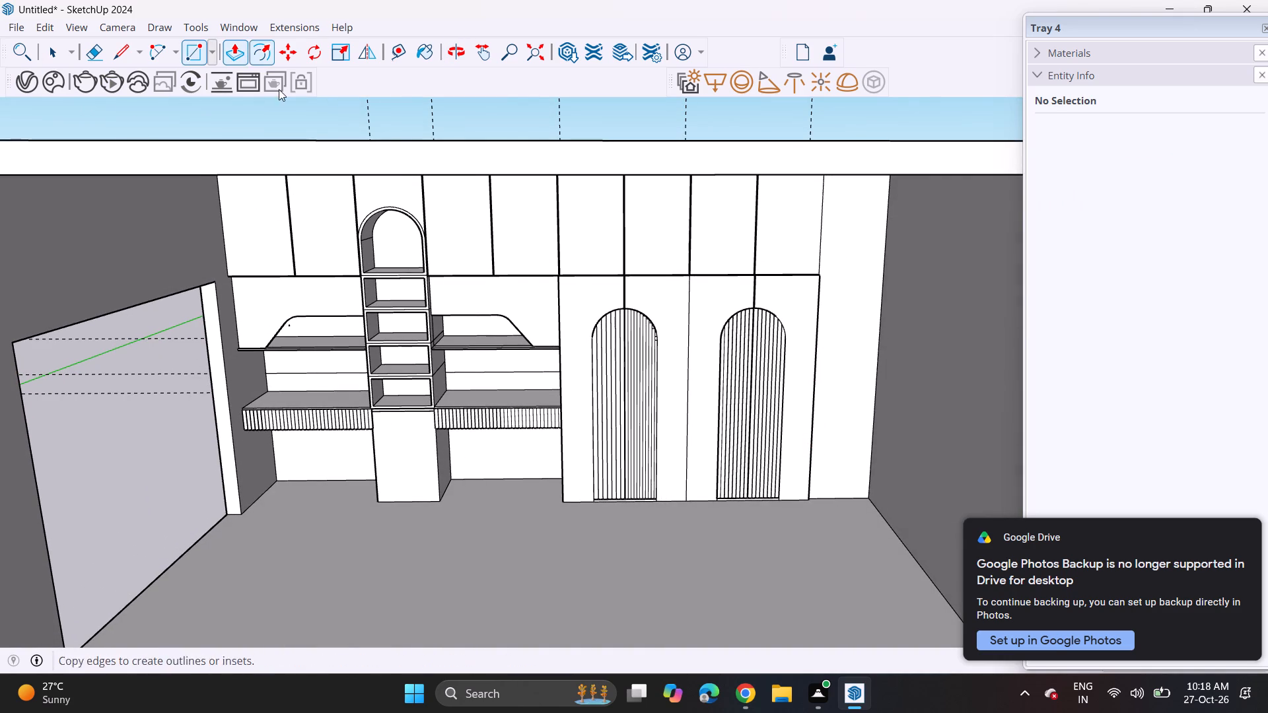
scroll(654, 496, "up", 6)
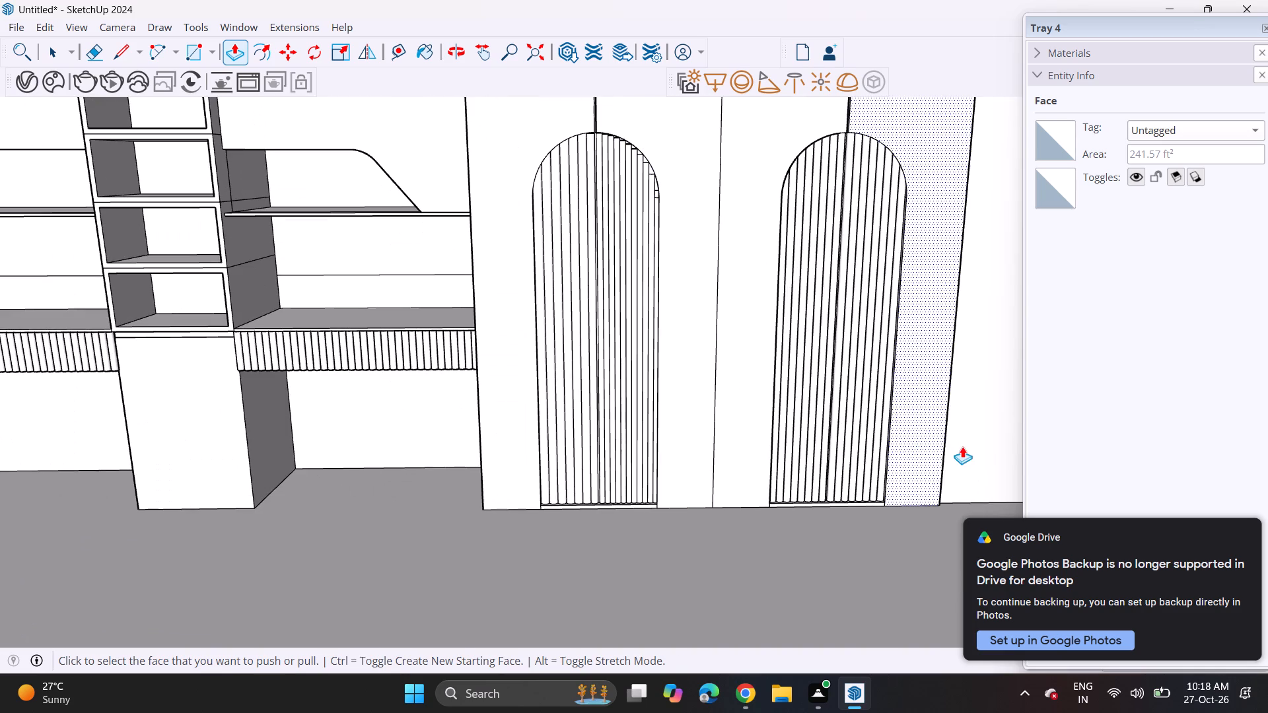
left_click(964, 449)
left_click(977, 464)
left_click(983, 481)
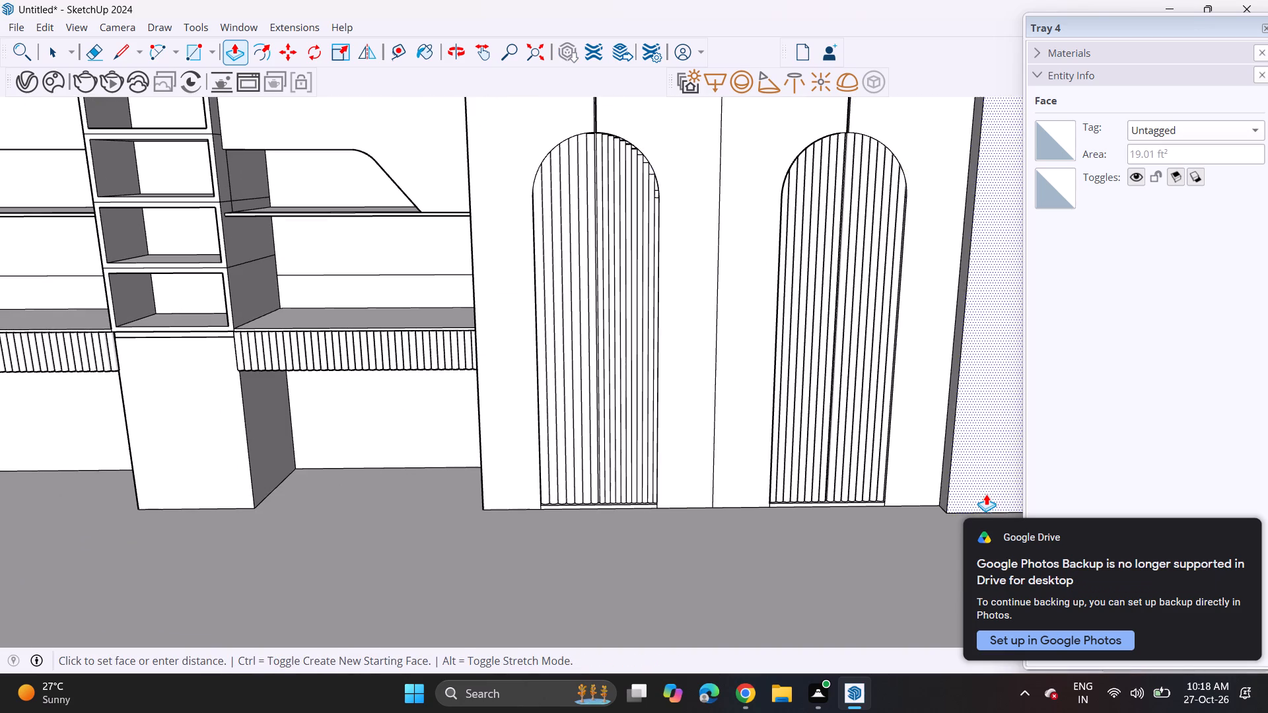
left_click(983, 493)
Draw a rectangle of about 38 ft² on the side wall next to the plain wall strip, starting from the floor corner.
middle_click_drag(773, 543, 744, 491)
scroll(742, 489, "up", 1)
scroll(723, 482, "down", 7)
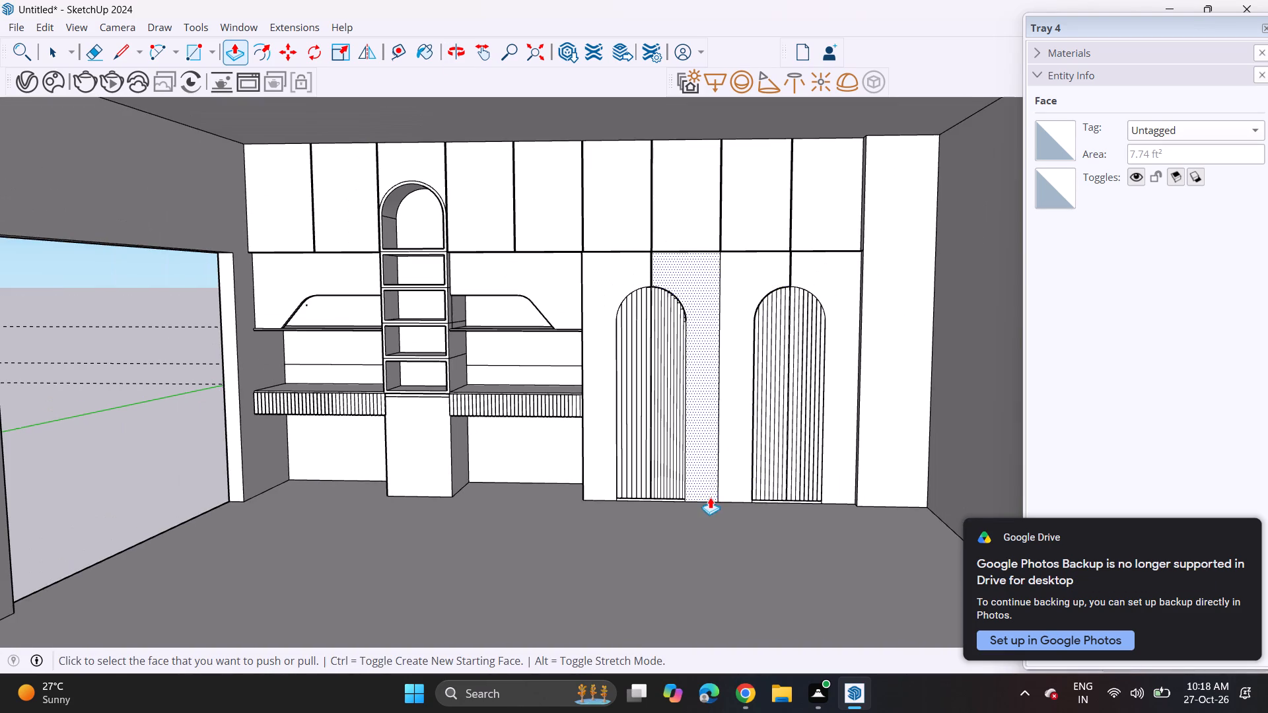
middle_click_drag(697, 494, 661, 481)
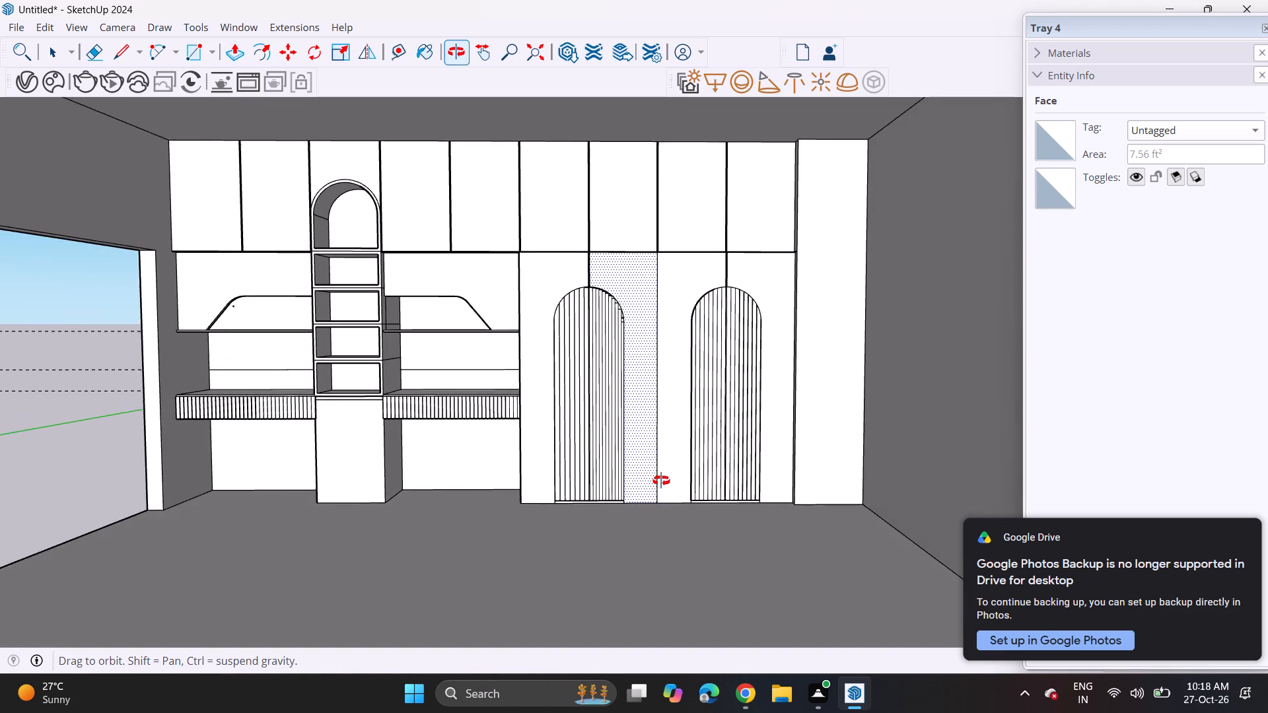
middle_click_drag(661, 481, 695, 473)
scroll(645, 421, "up", 1)
left_click(199, 55)
scroll(614, 309, "down", 1)
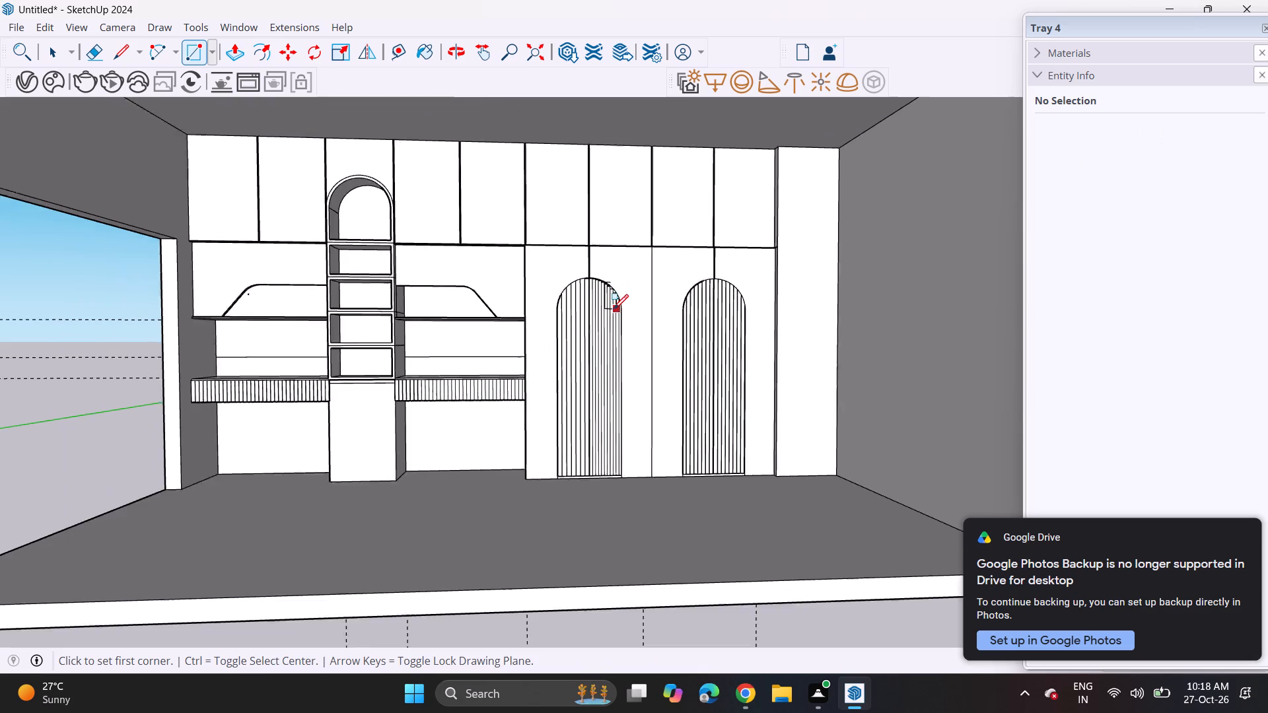
scroll(614, 309, "down", 2)
middle_click_drag(635, 351, 503, 380, "shift")
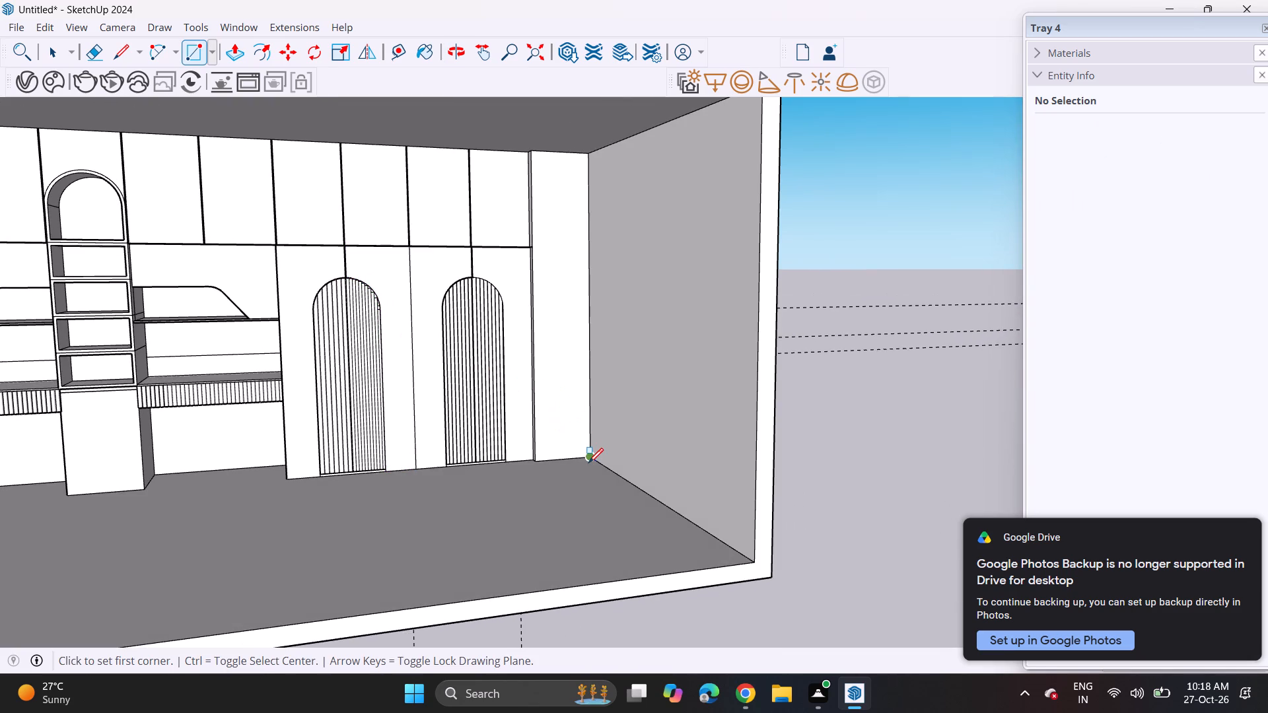
left_click(587, 463)
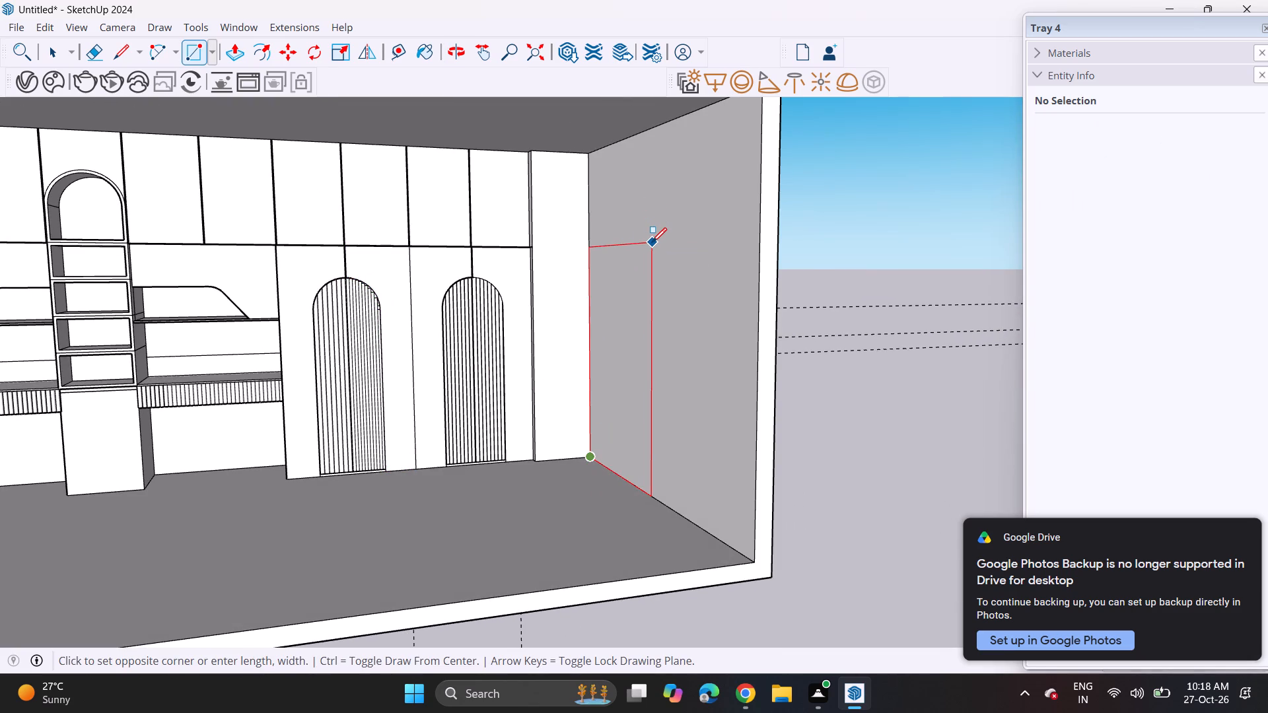
left_click(652, 242)
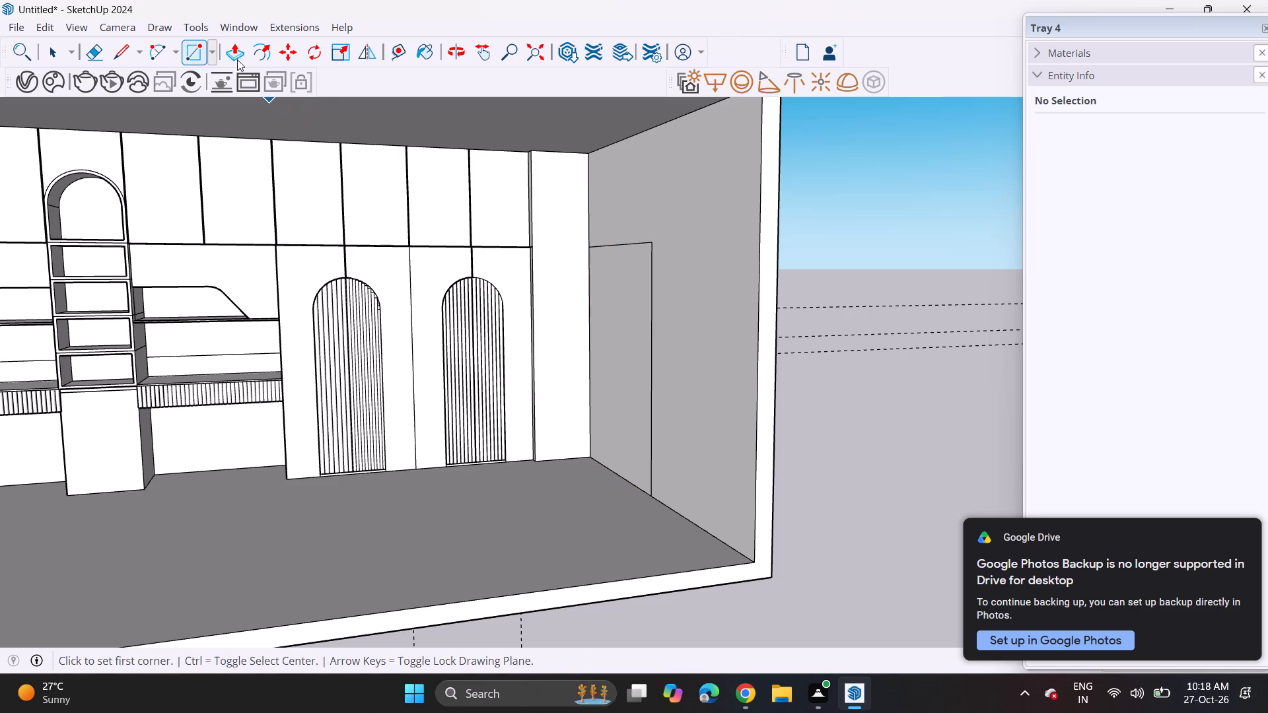
Push the new side-wall rectangle through the full wall thickness with Push/Pull to cut a second opening.
left_click(233, 50)
left_click(629, 380)
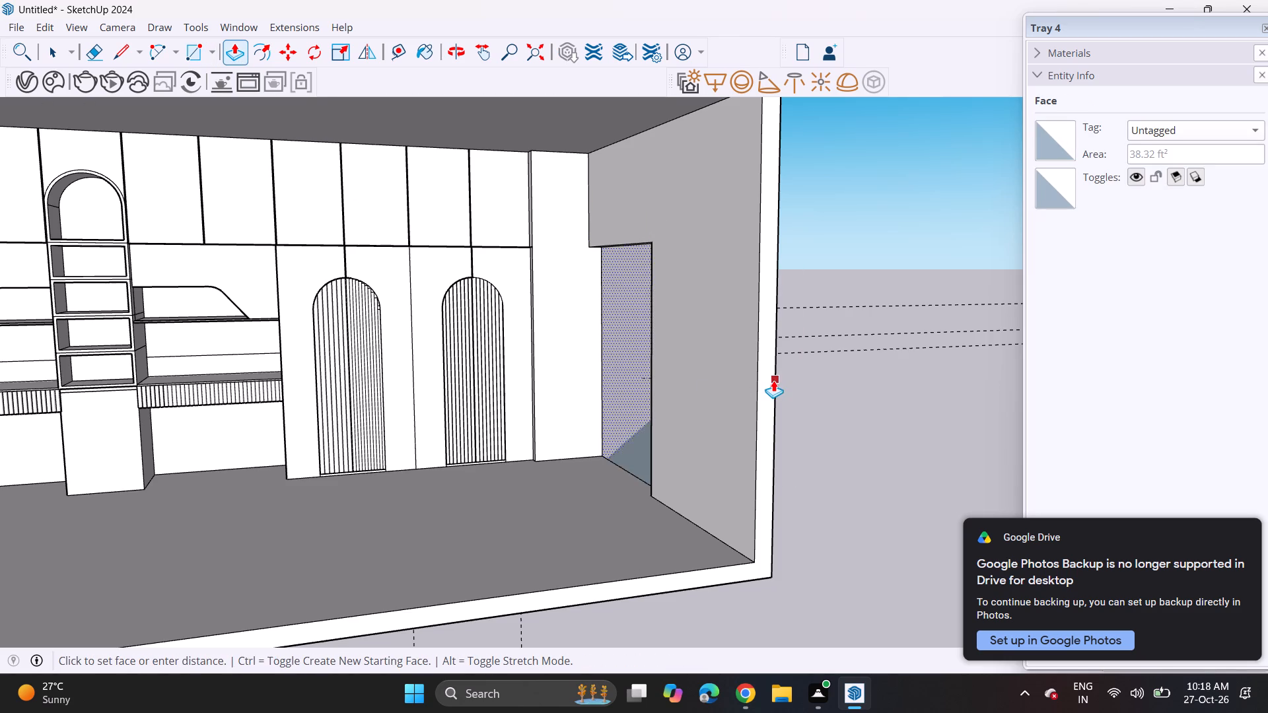
left_click(773, 380)
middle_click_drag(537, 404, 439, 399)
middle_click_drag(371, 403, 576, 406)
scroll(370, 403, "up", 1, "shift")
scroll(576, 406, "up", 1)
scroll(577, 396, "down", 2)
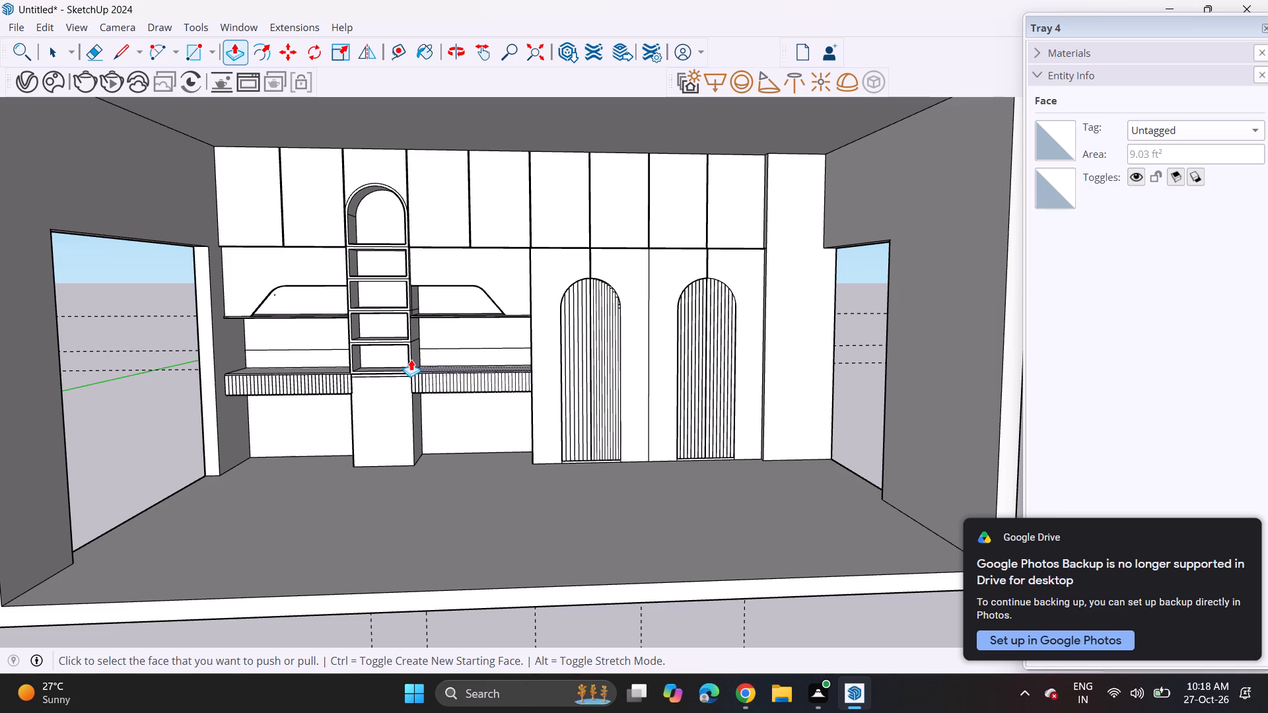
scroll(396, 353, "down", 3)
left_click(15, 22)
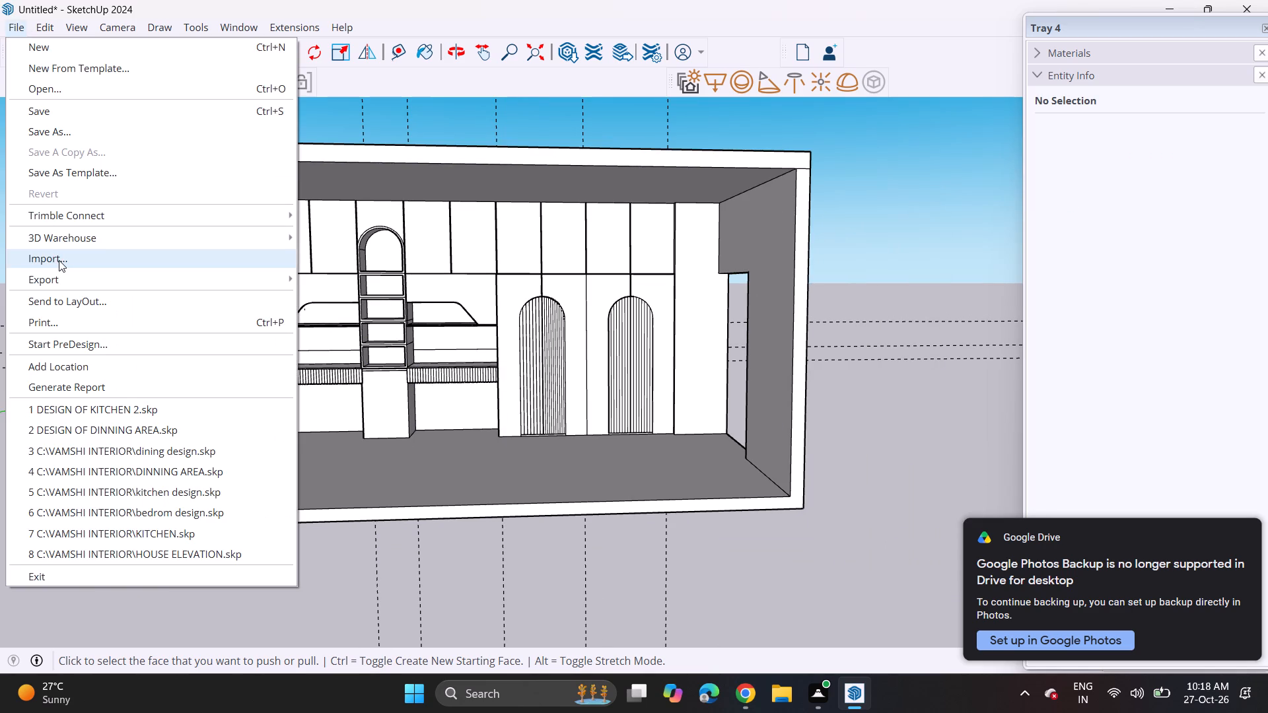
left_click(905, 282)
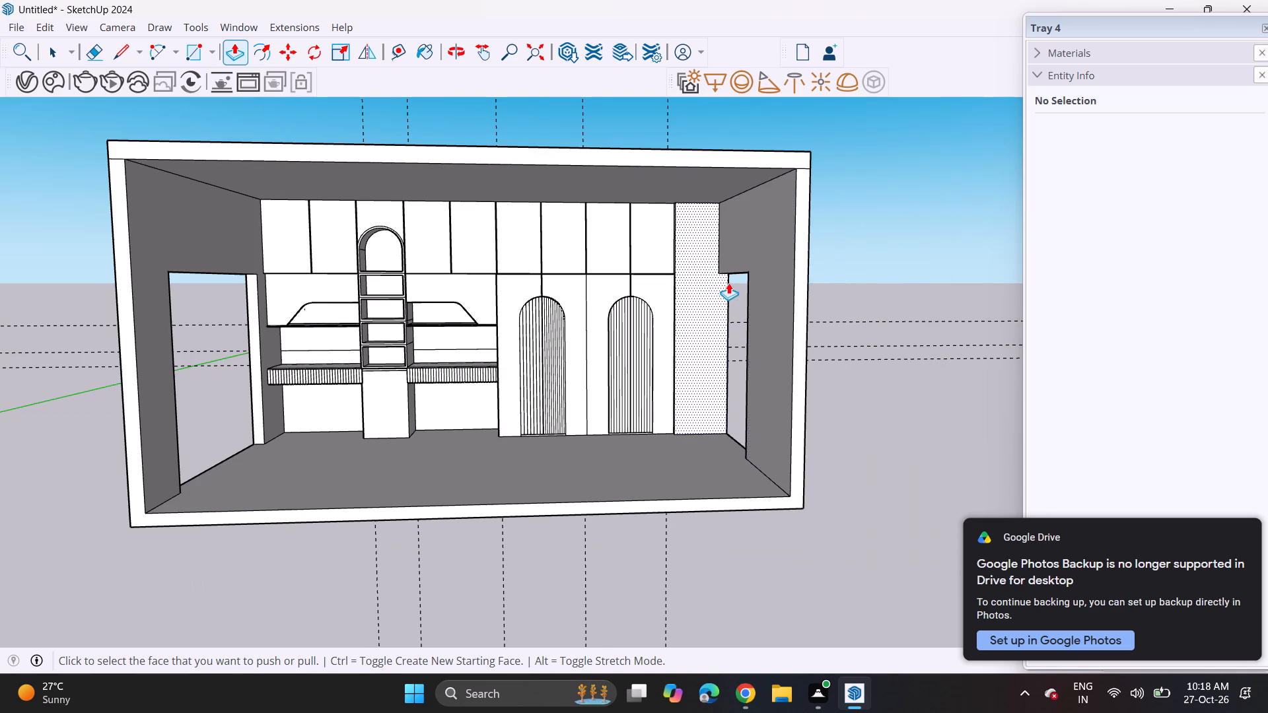
Select the room's ceiling face together with its bounding edges.
key("space")
middle_click_drag(553, 199, 542, 189)
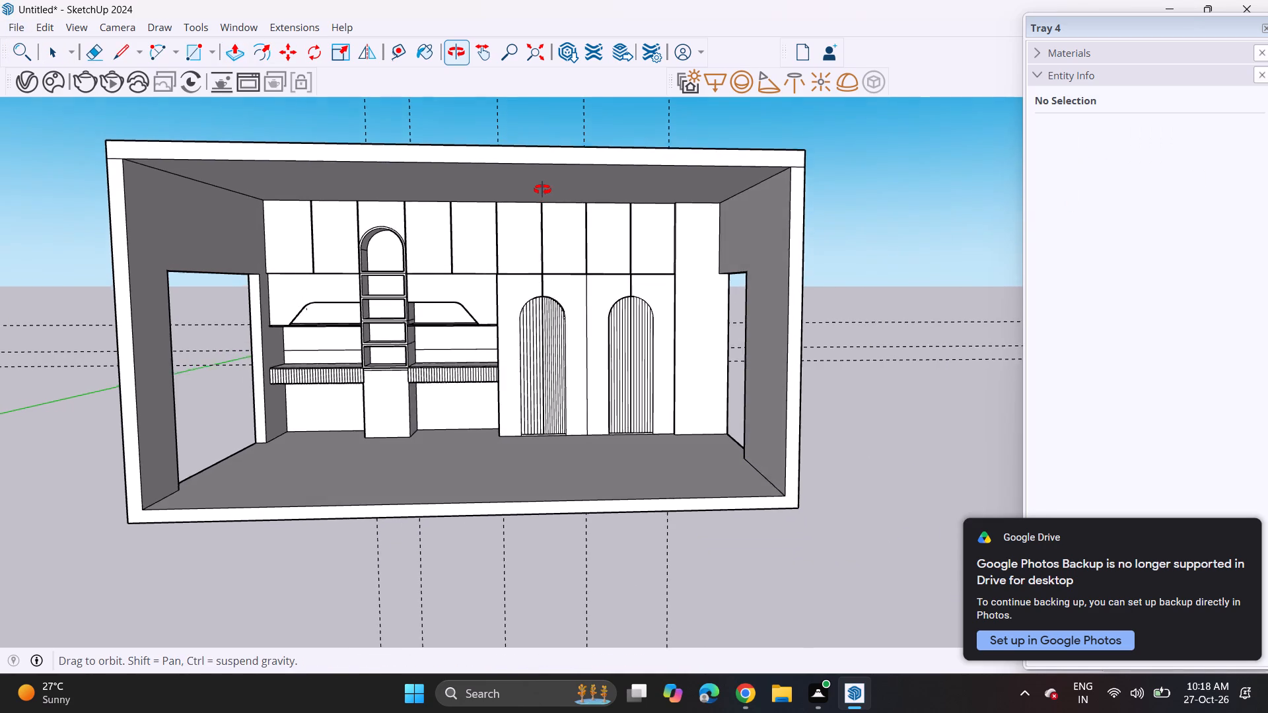
middle_click_drag(542, 189, 538, 180)
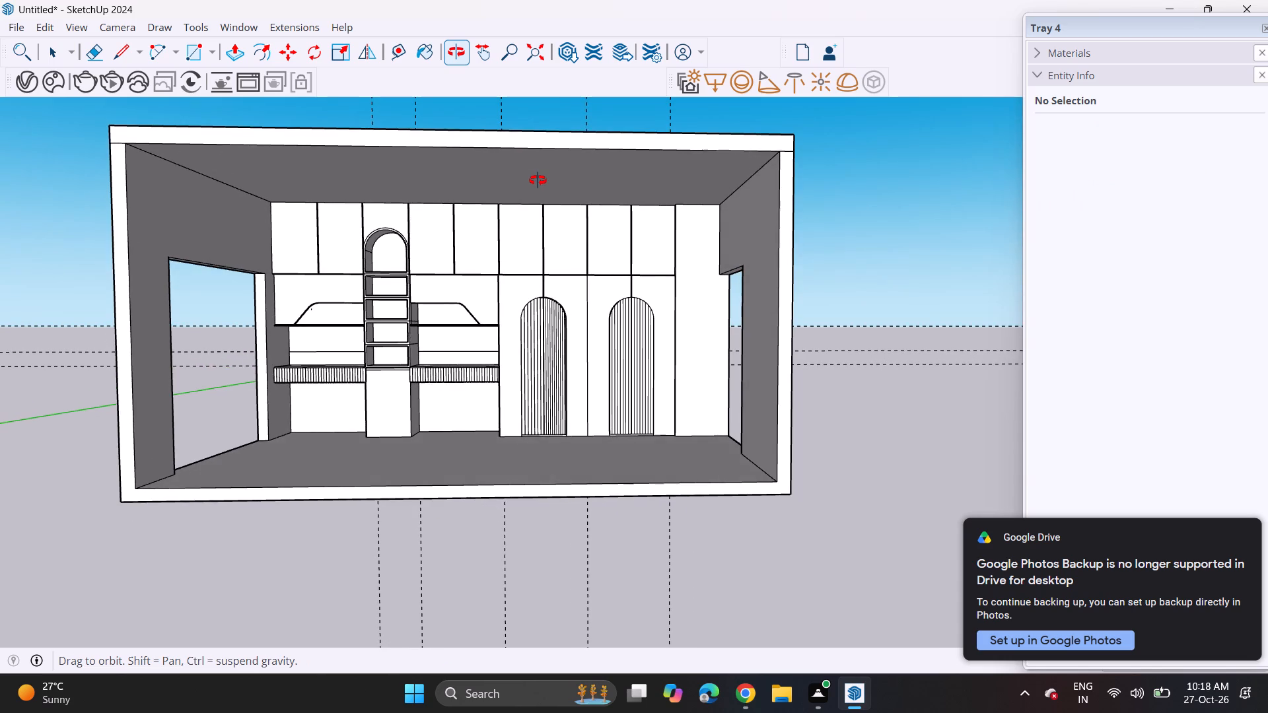
middle_click_drag(538, 180, 538, 180)
scroll(518, 197, "up", 3)
double_click(512, 185)
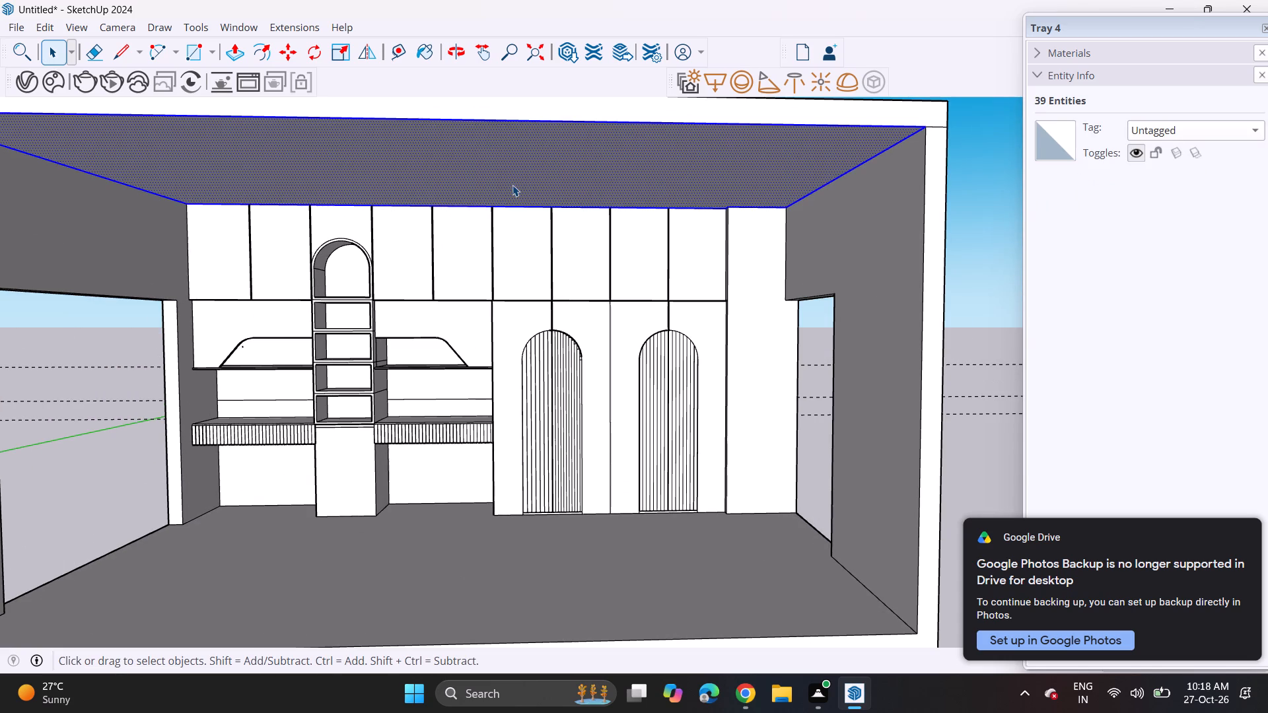
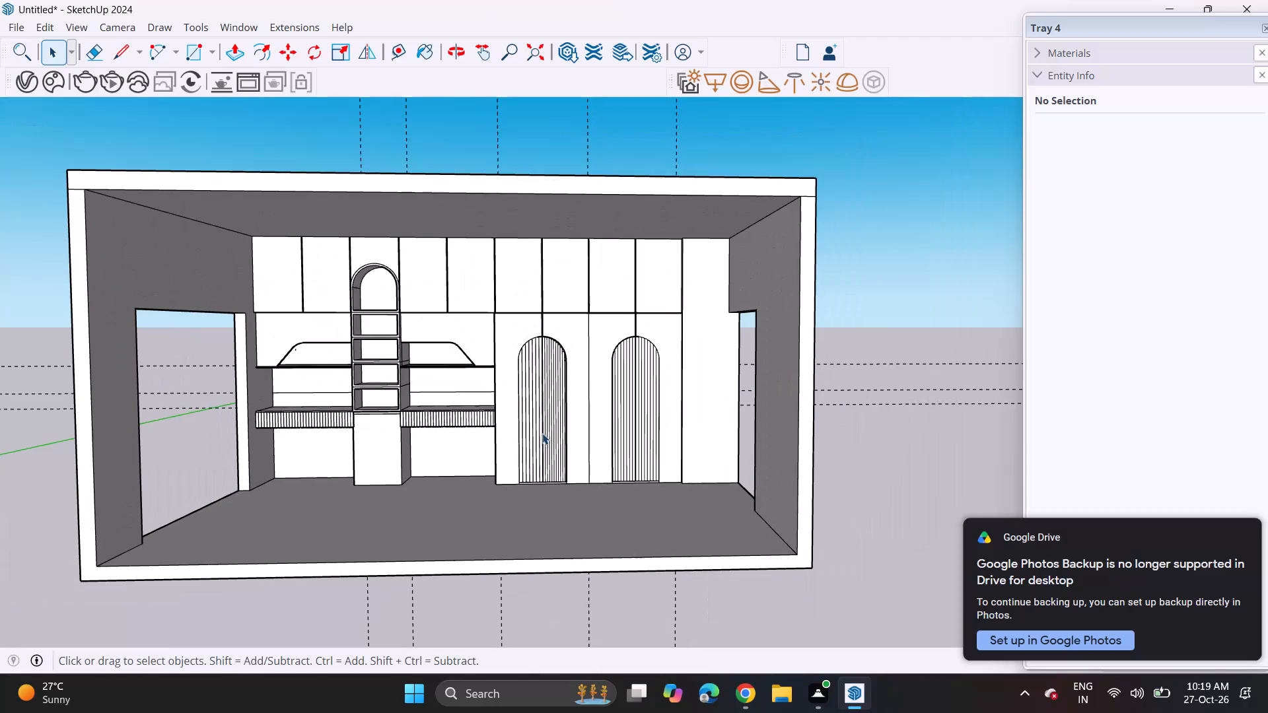
Draw a narrow vertical rectangle on the right-hand curved cabinet panel, from the upper cabinets down to the start of its curve.
middle_click_drag(507, 424, 564, 395, "shift")
middle_click_drag(570, 406, 530, 417)
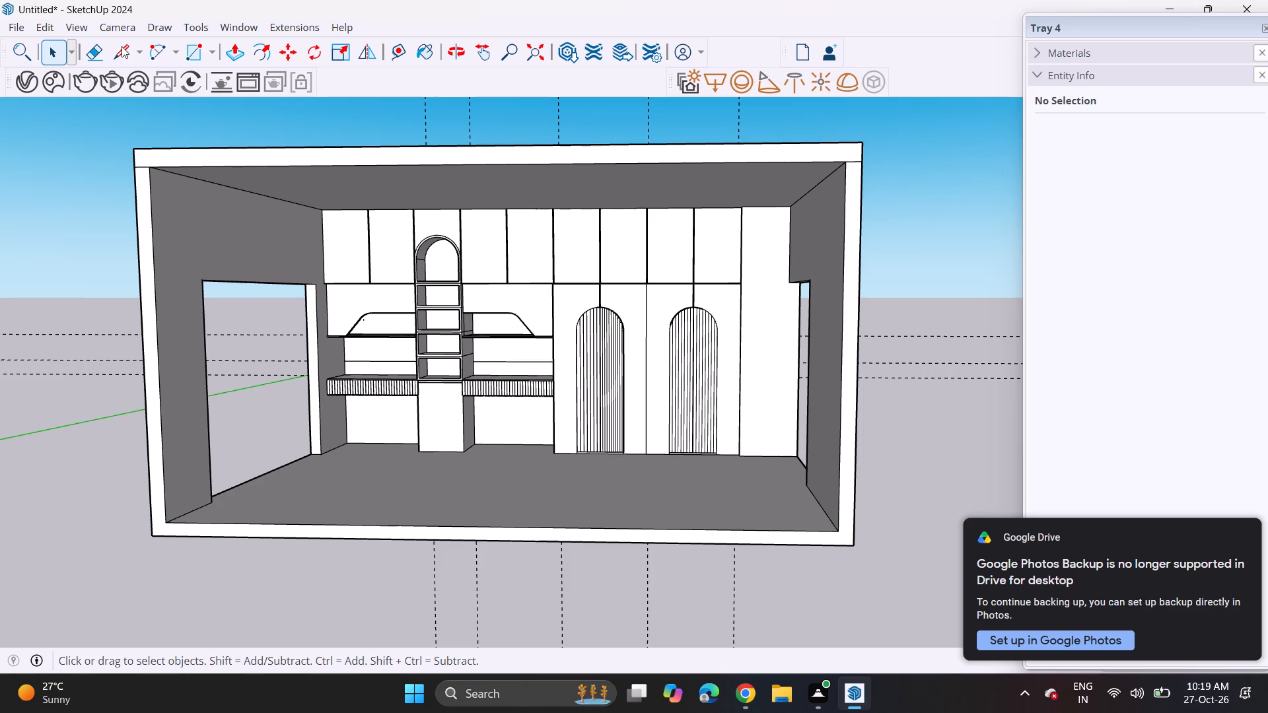
left_click(199, 50)
scroll(561, 323, "up", 4)
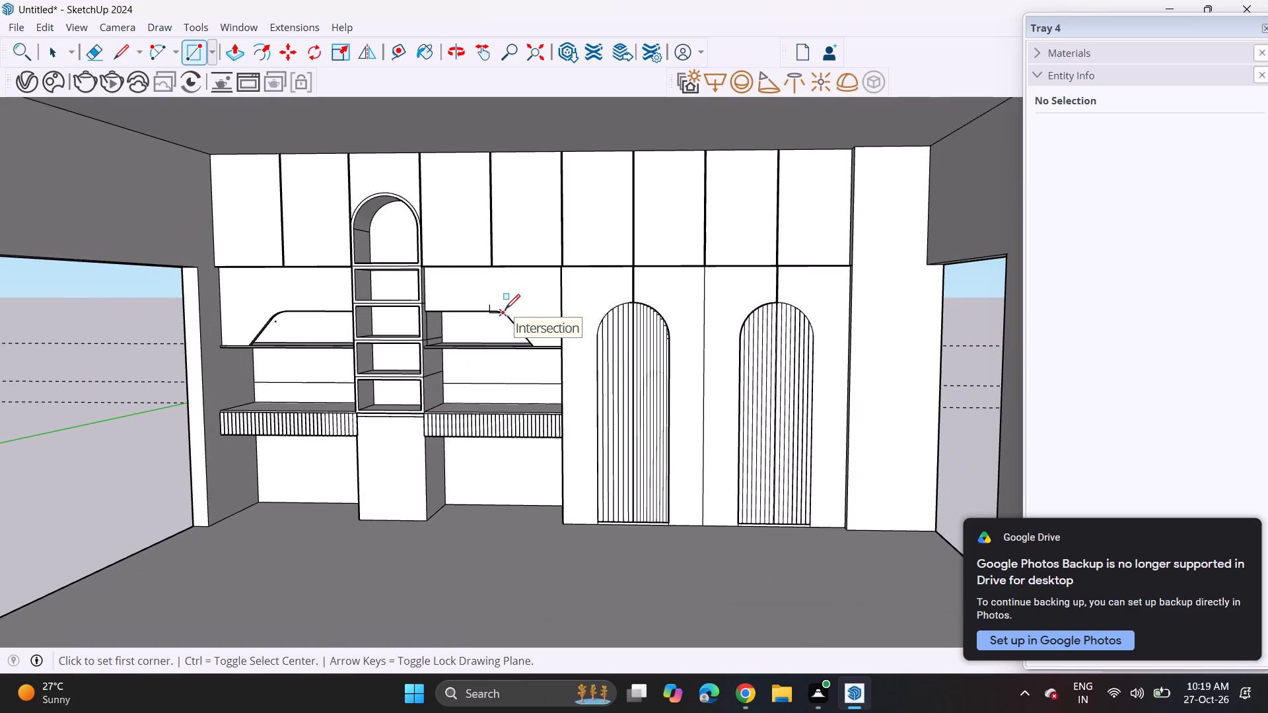
scroll(490, 302, "up", 1)
scroll(490, 302, "down", 1)
scroll(490, 302, "up", 9)
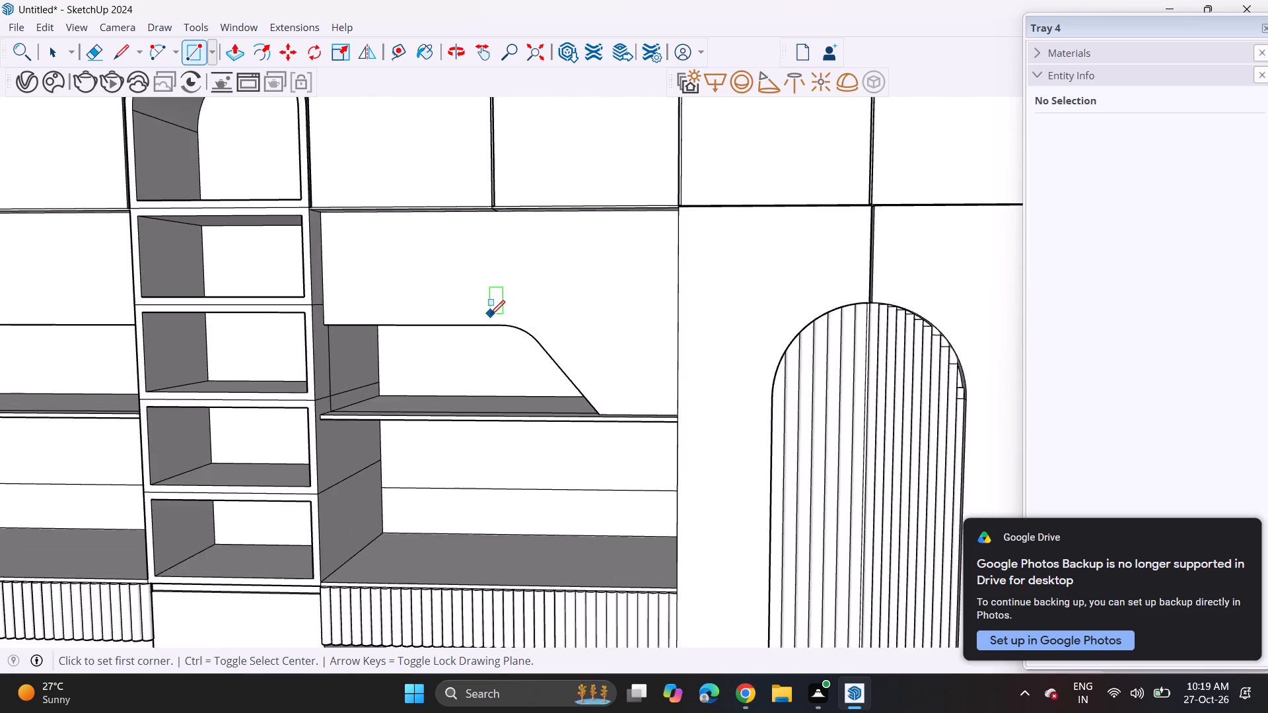
scroll(490, 316, "up", 5)
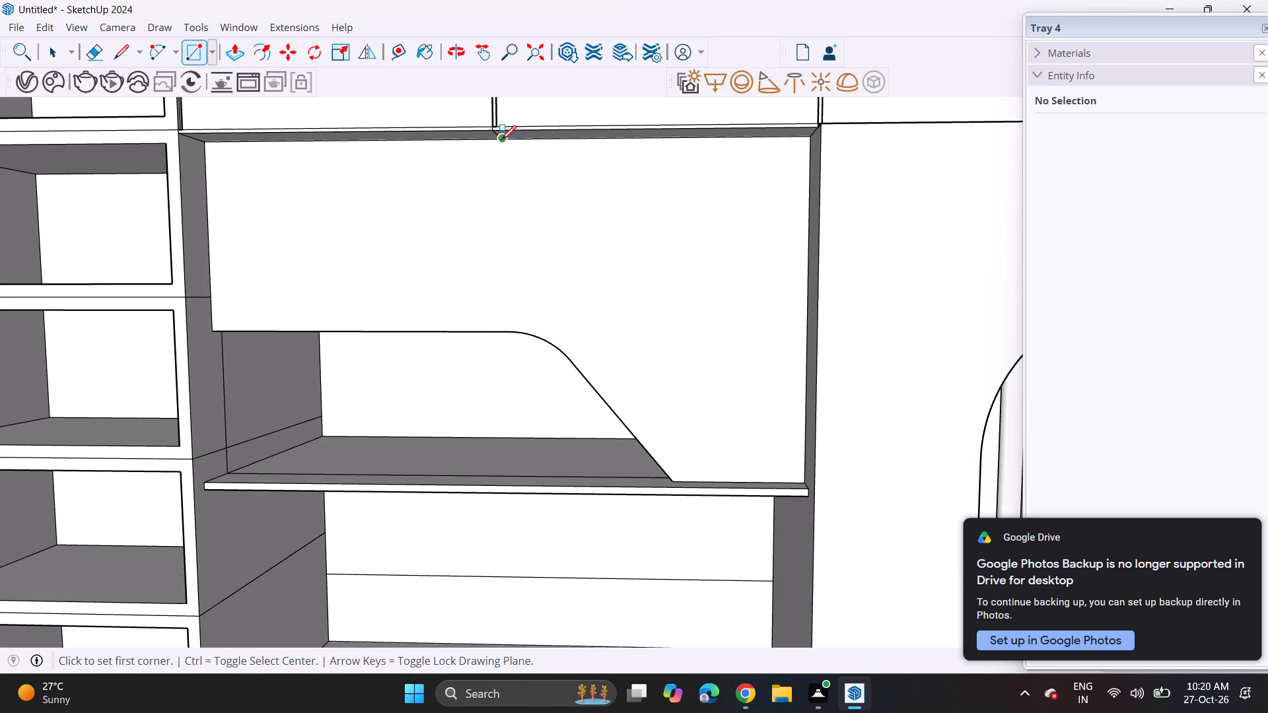
left_click(501, 140)
left_click(511, 334)
Draw a matching narrow vertical rectangle on the left-hand curved cabinet panel, down to the start of its curve.
scroll(485, 294, "down", 3)
scroll(485, 294, "up", 1)
scroll(485, 294, "down", 3)
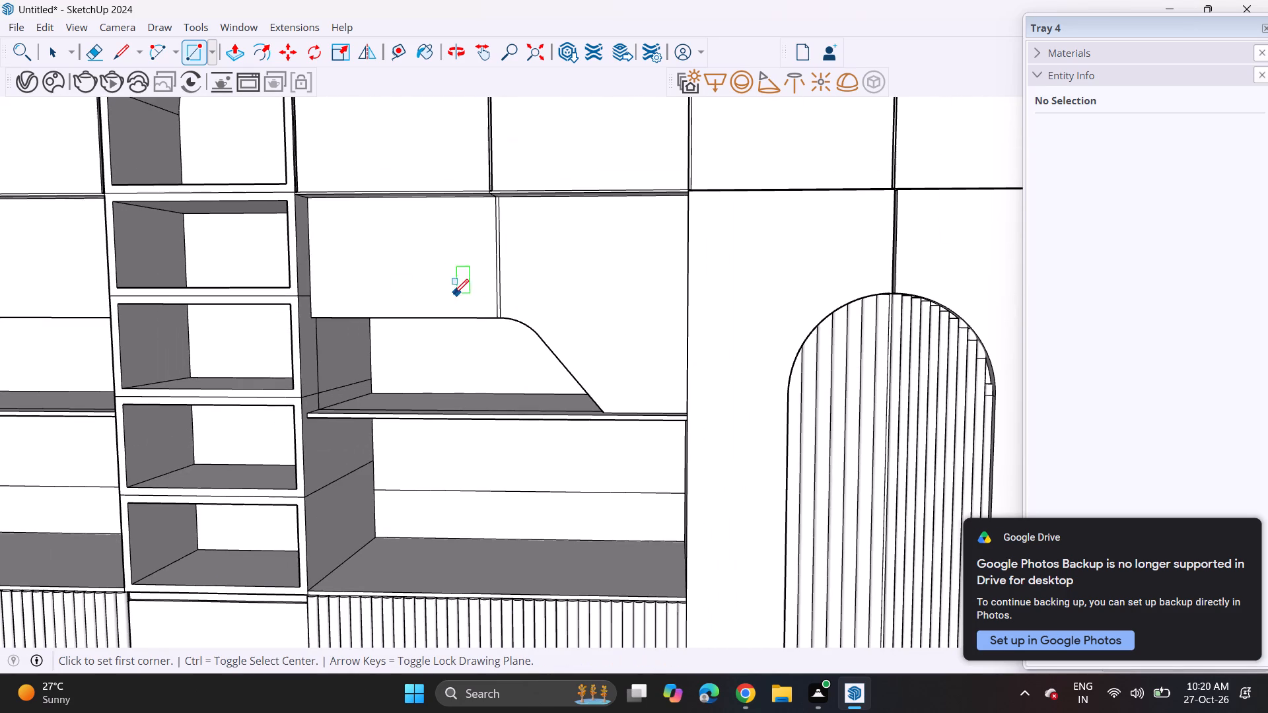
middle_click_drag(299, 289, 765, 267, "shift")
middle_click_drag(402, 195, 390, 175)
scroll(397, 197, "up", 4)
left_click(388, 175)
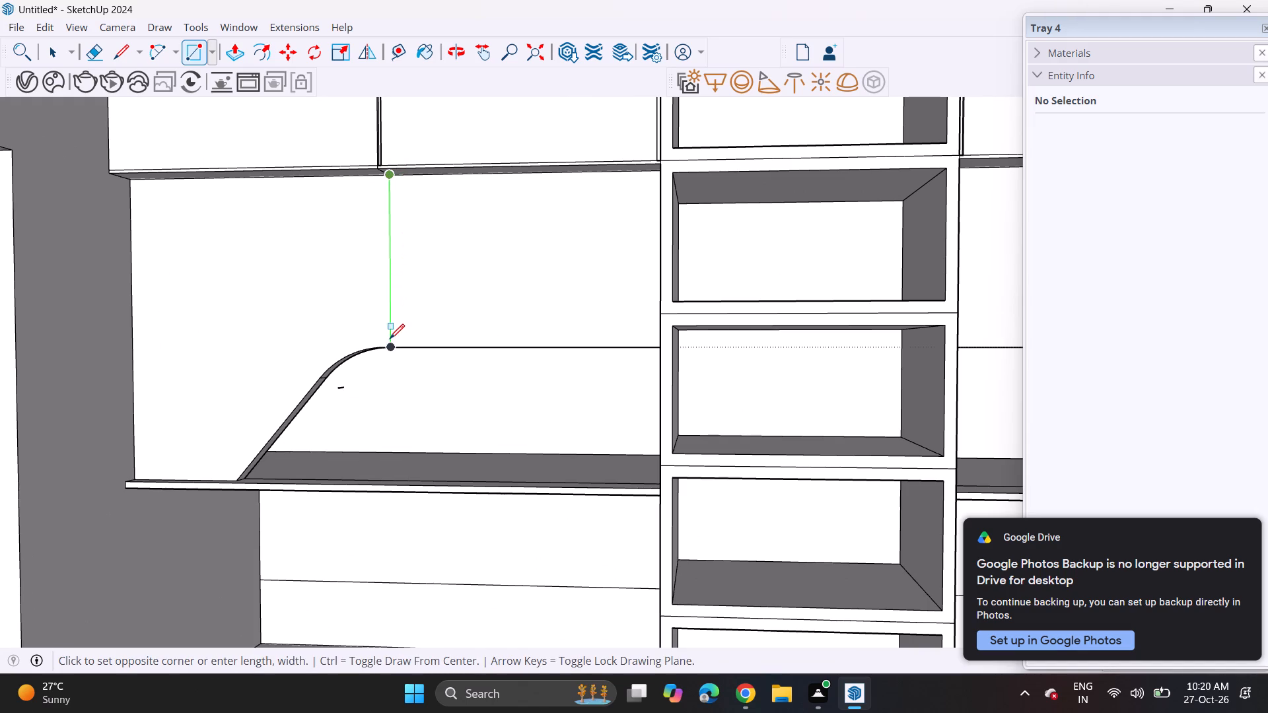
left_click(386, 345)
Push the narrow strip on the left curved panel inward to form a door groove.
scroll(425, 299, "down", 5)
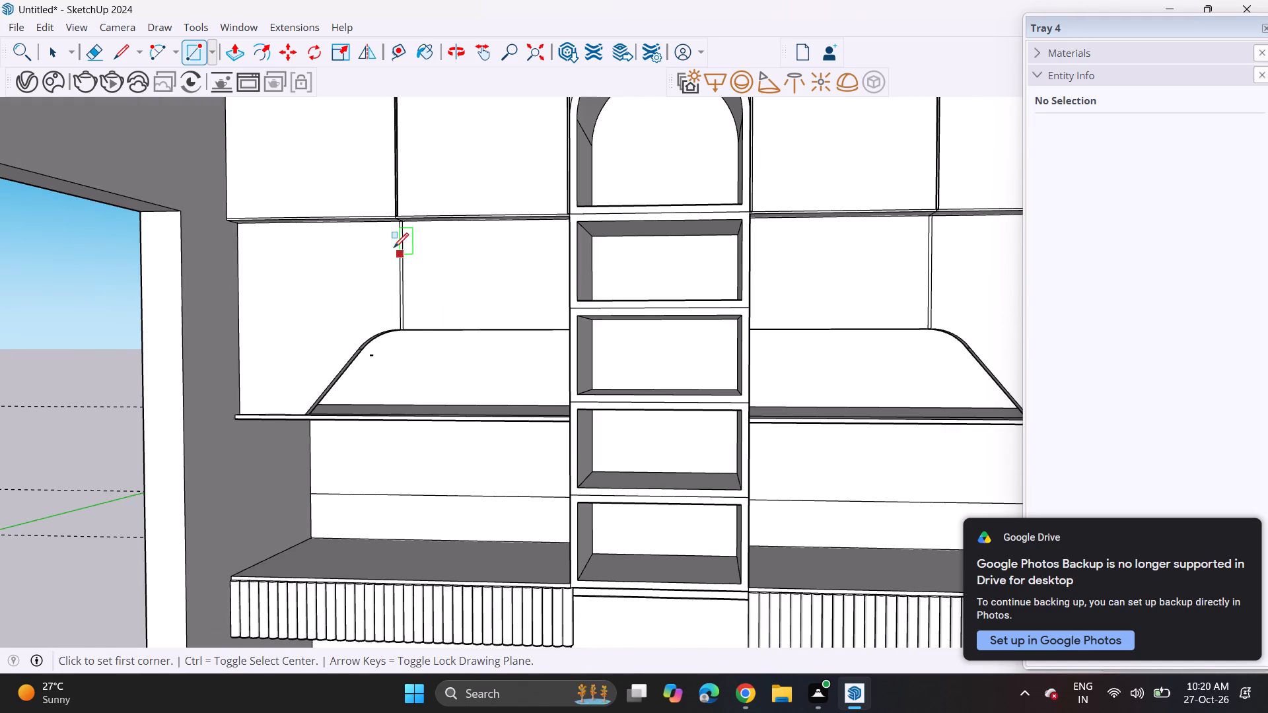
middle_click_drag(443, 309, 412, 348)
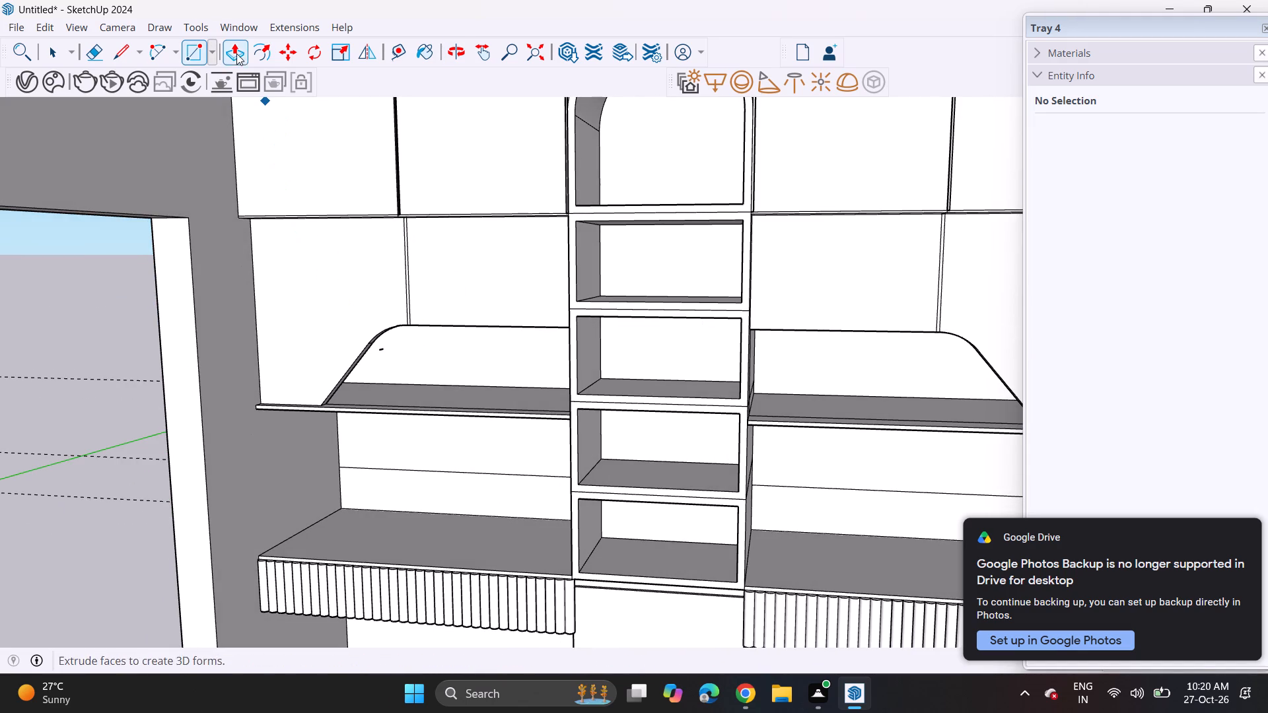
left_click(230, 57)
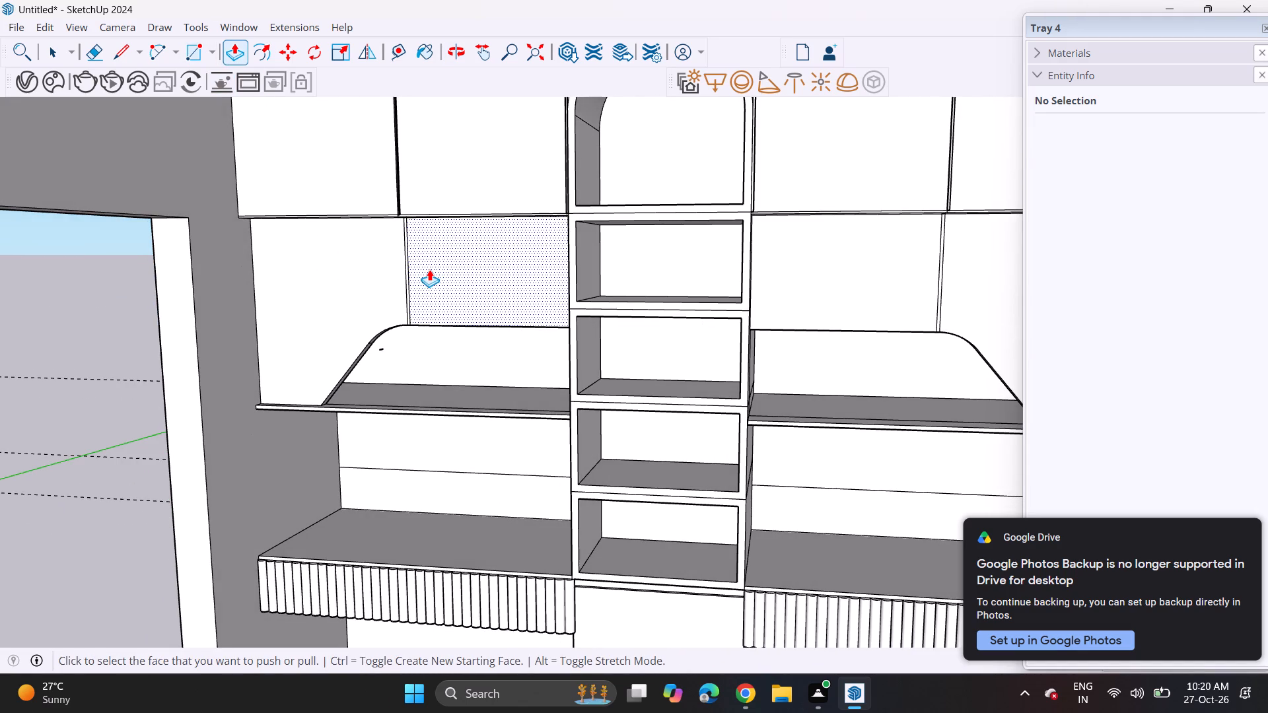
scroll(423, 281, "up", 13)
left_click(402, 360)
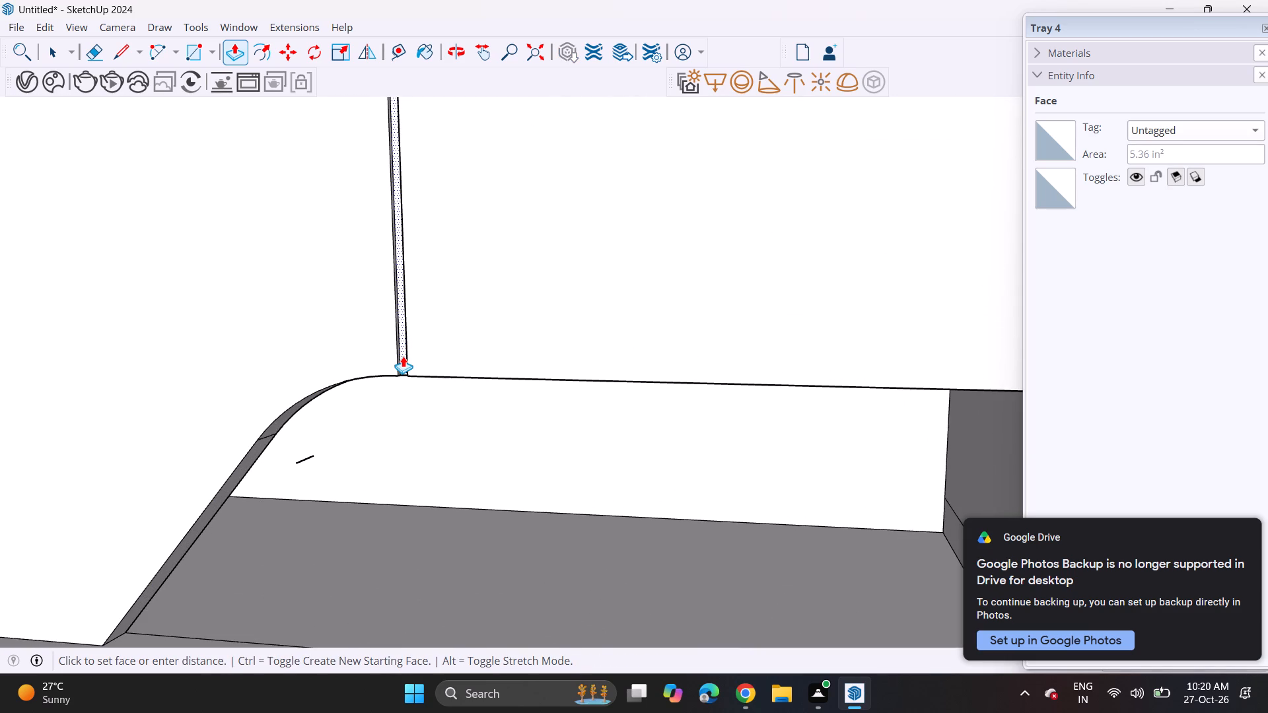
left_click(403, 356)
Repeat the same push depth on the narrow strip of the right curved panel to form its door groove.
scroll(338, 349, "down", 7)
middle_click_drag(460, 399, 455, 399, "shift")
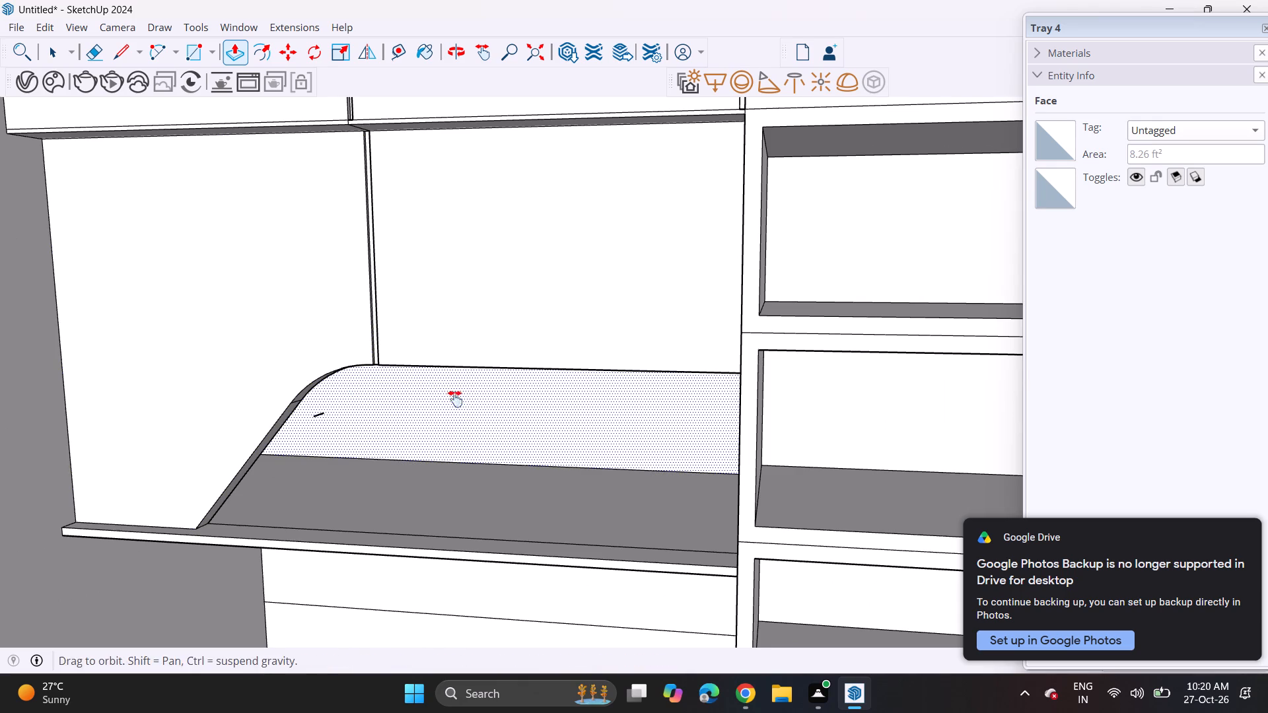
middle_click_drag(455, 399, 111, 375, "shift")
scroll(81, 384, "down", 6)
middle_click_drag(600, 372, 486, 395)
scroll(514, 368, "up", 8)
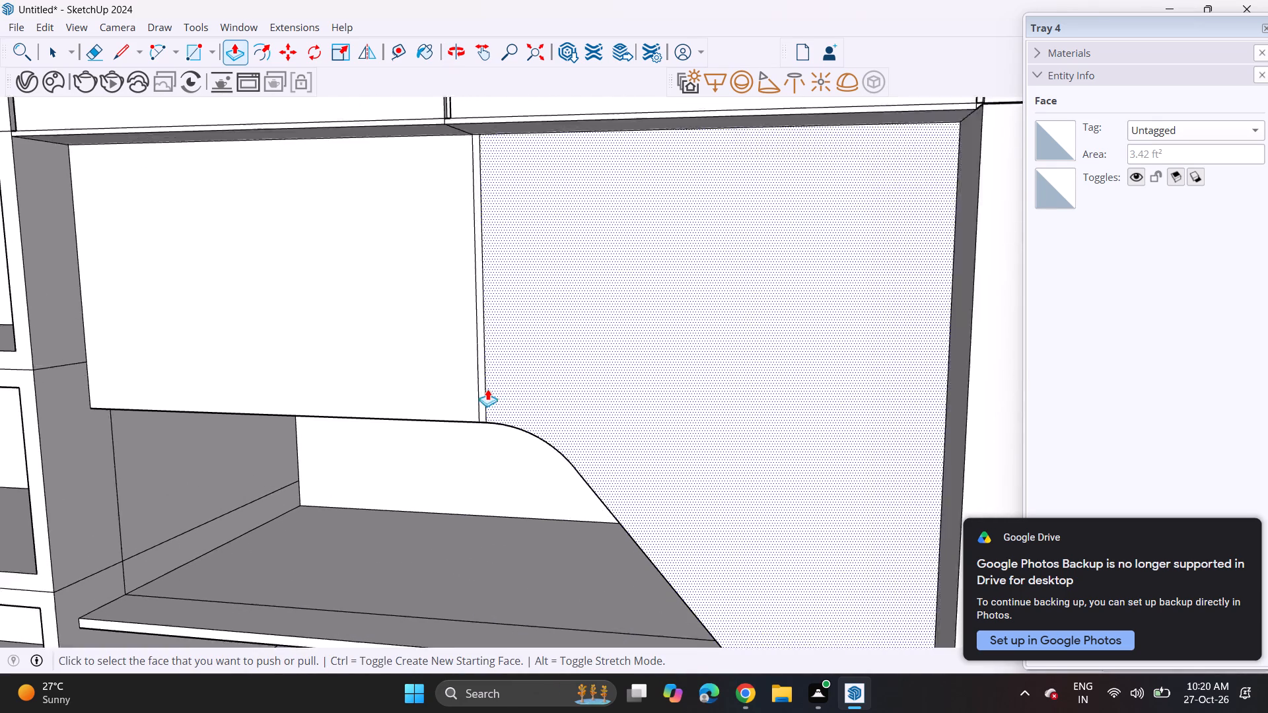
double_click(480, 409)
Erase the stray edges on the central shelf tower's side face next to the right-hand curved panel.
scroll(355, 390, "down", 7)
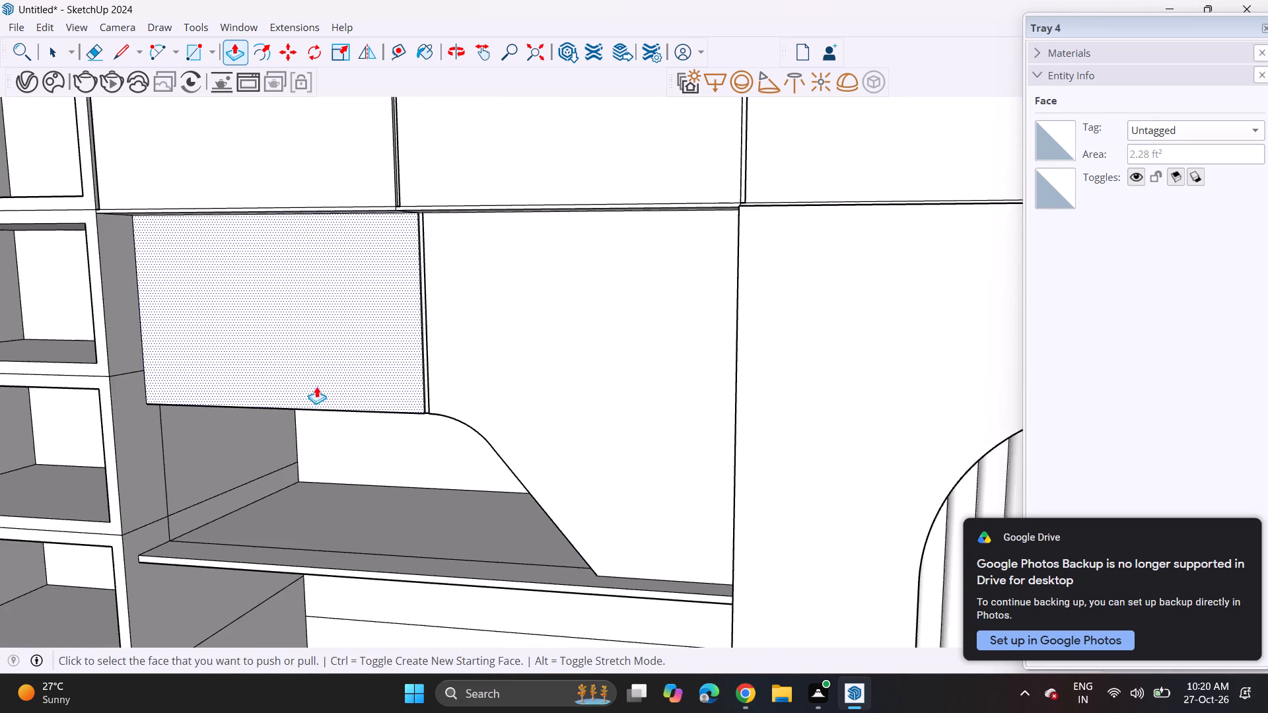
middle_click_drag(316, 386, 641, 395)
middle_click_drag(475, 374, 427, 368)
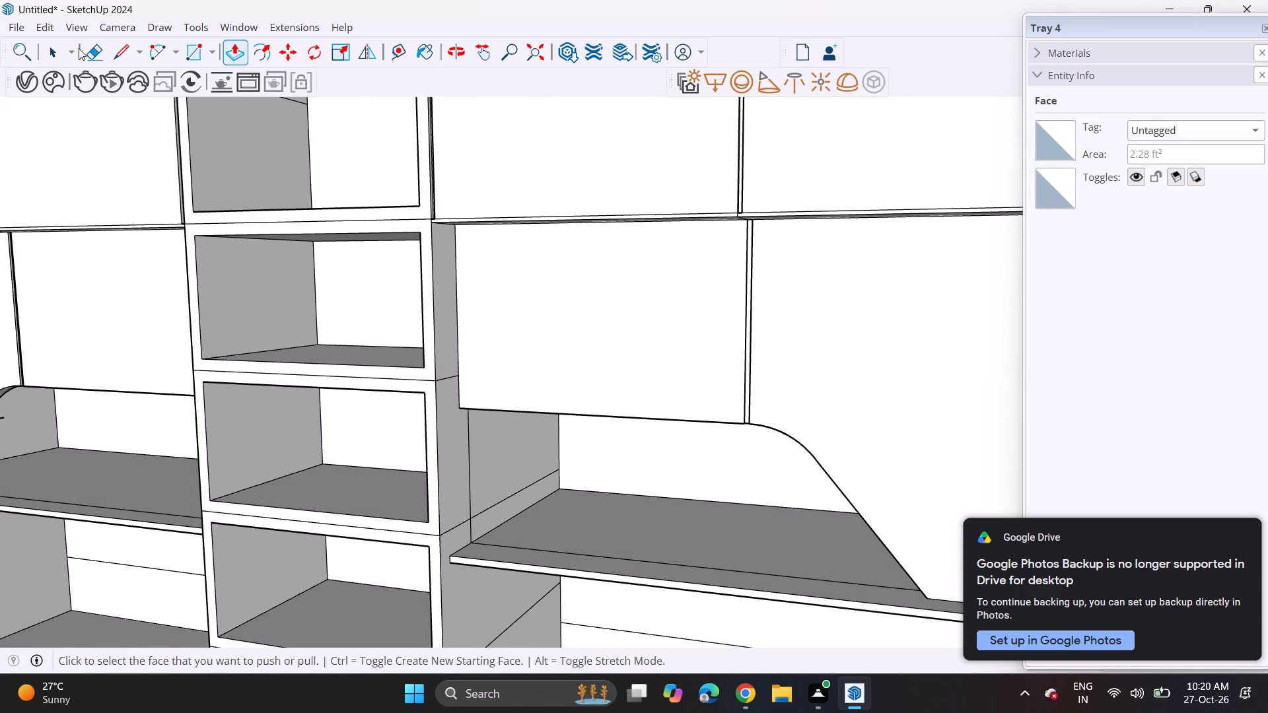
left_click(92, 50)
left_click(472, 516)
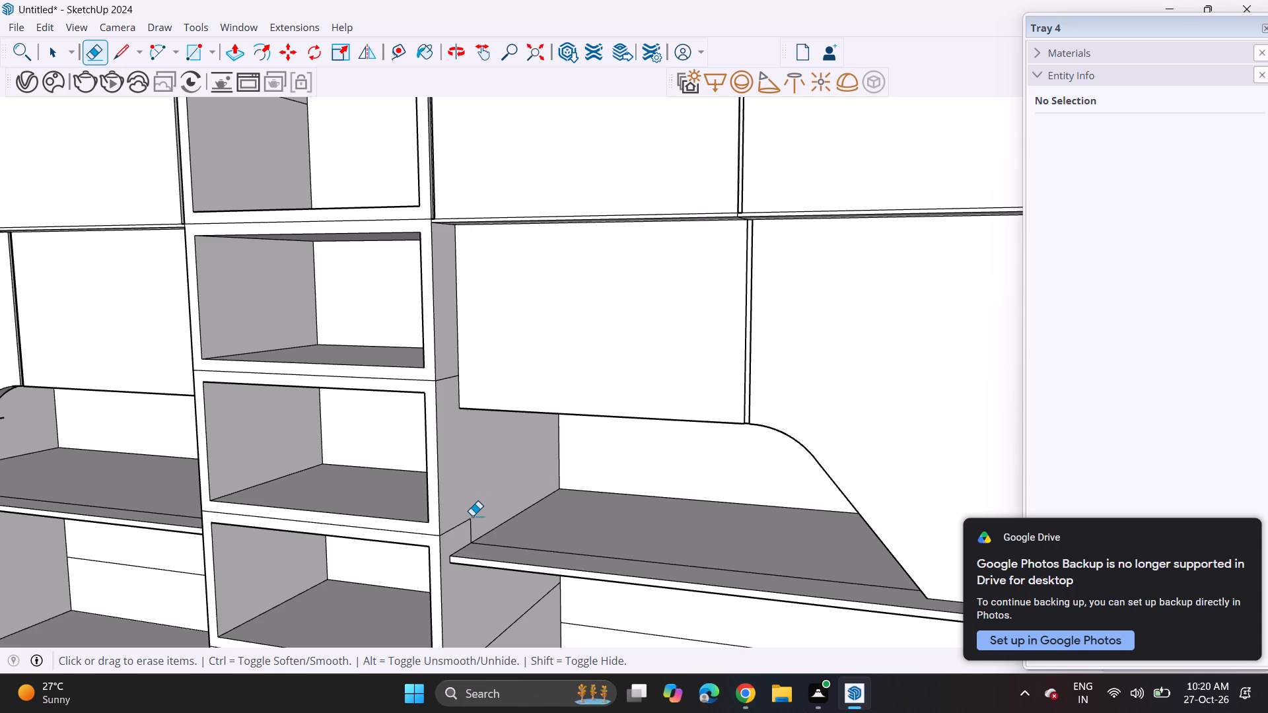
left_click(470, 522)
middle_click_drag(308, 458, 372, 436)
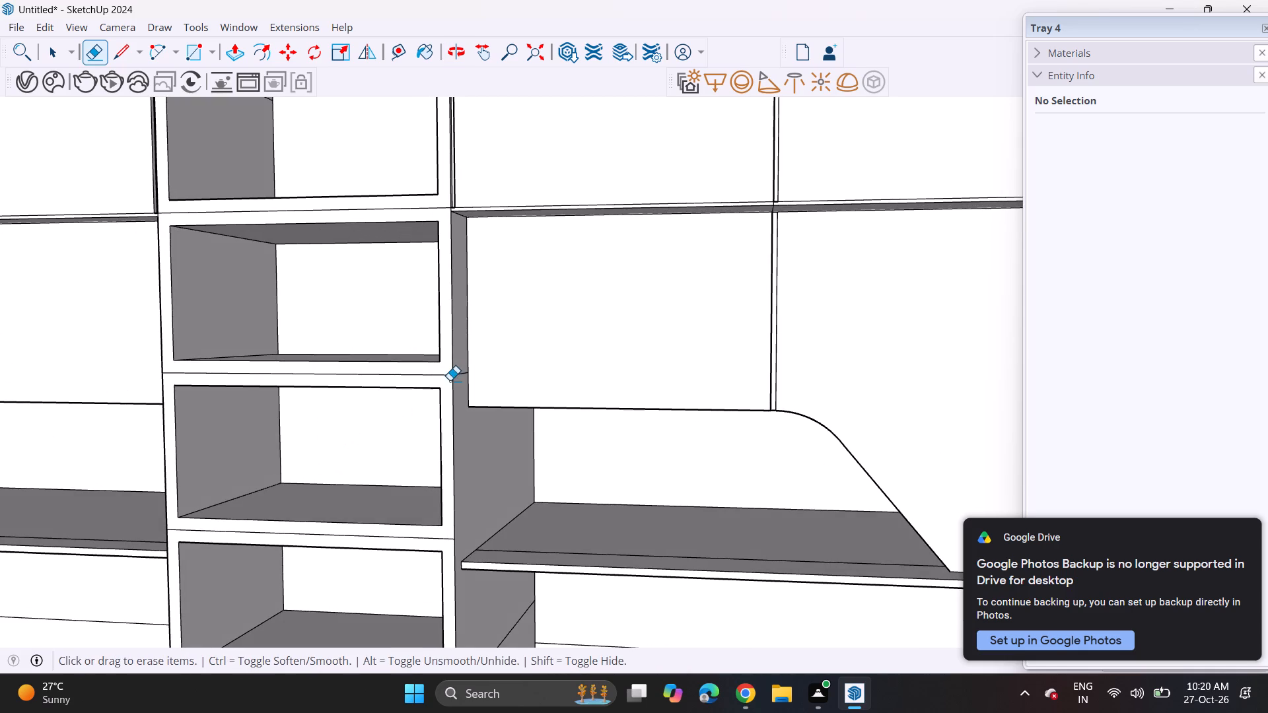
left_click(458, 373)
Erase the leftover horizontal and vertical edges on the shelf tower's opposite side, next to the left-hand curved panel.
middle_click_drag(261, 370, 623, 339)
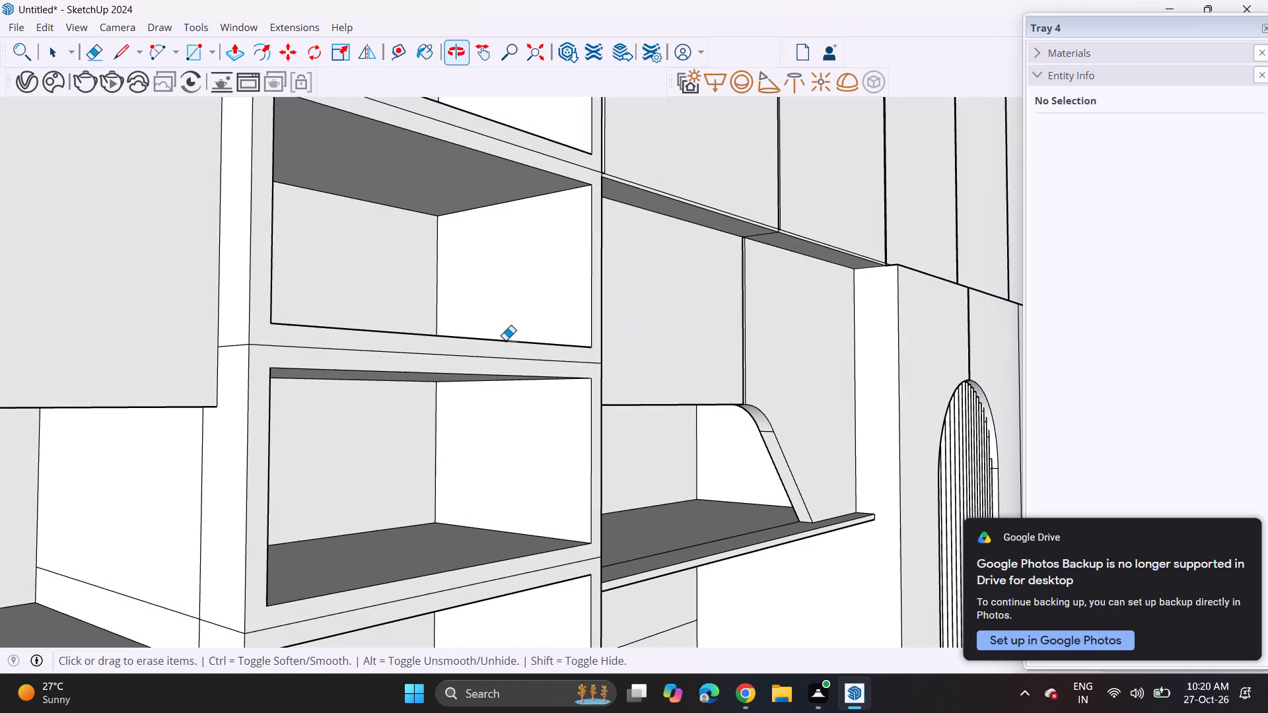
left_click(241, 345)
left_click(199, 458)
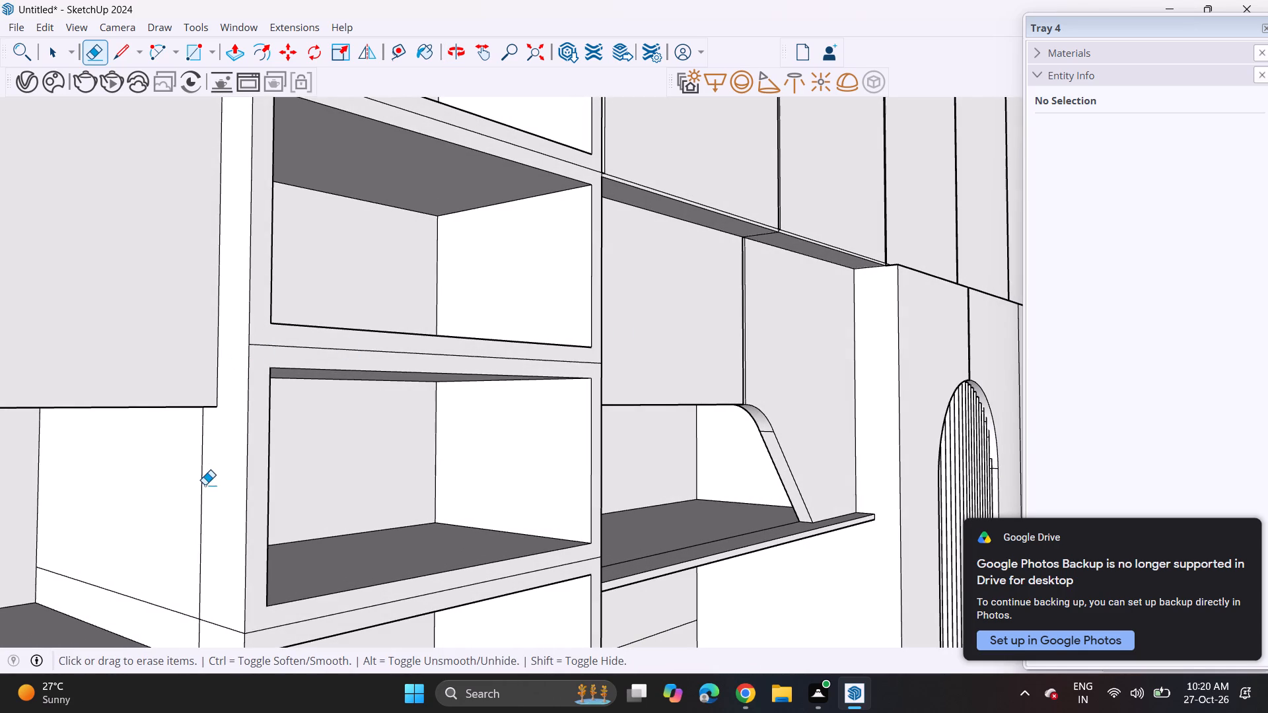
left_click(205, 485)
left_click(161, 606)
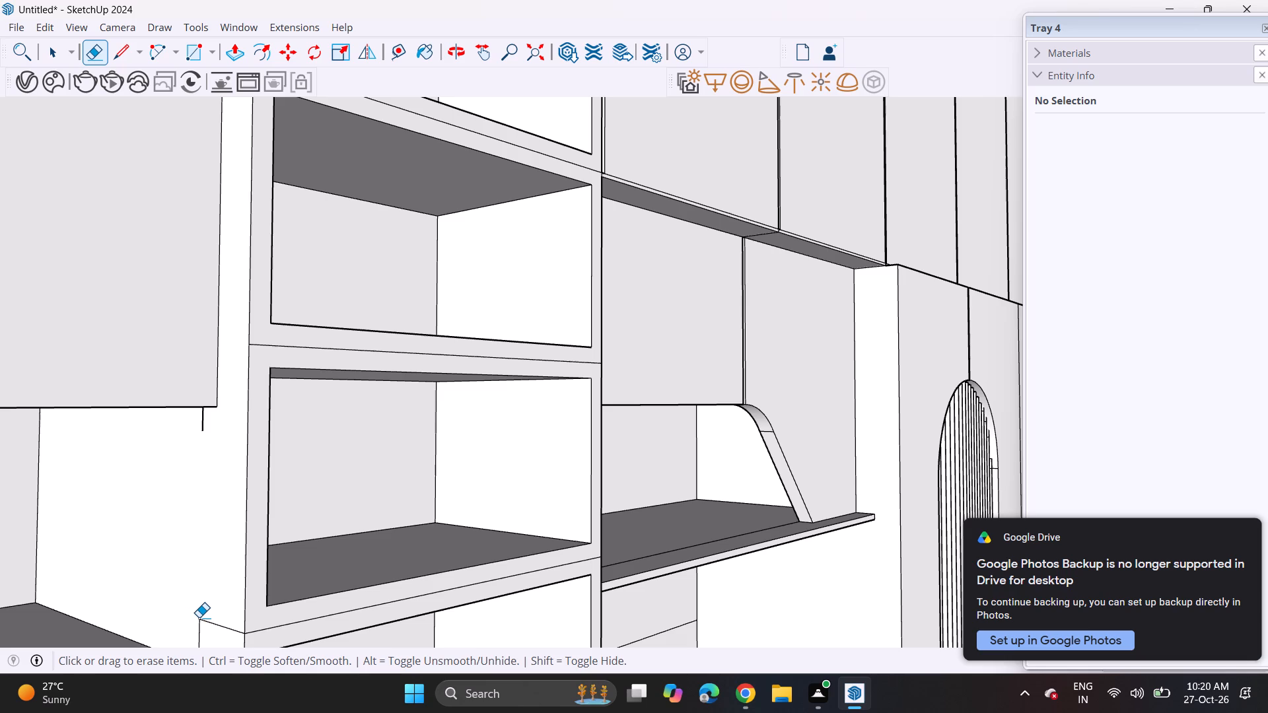
left_click(199, 617)
double_click(203, 623)
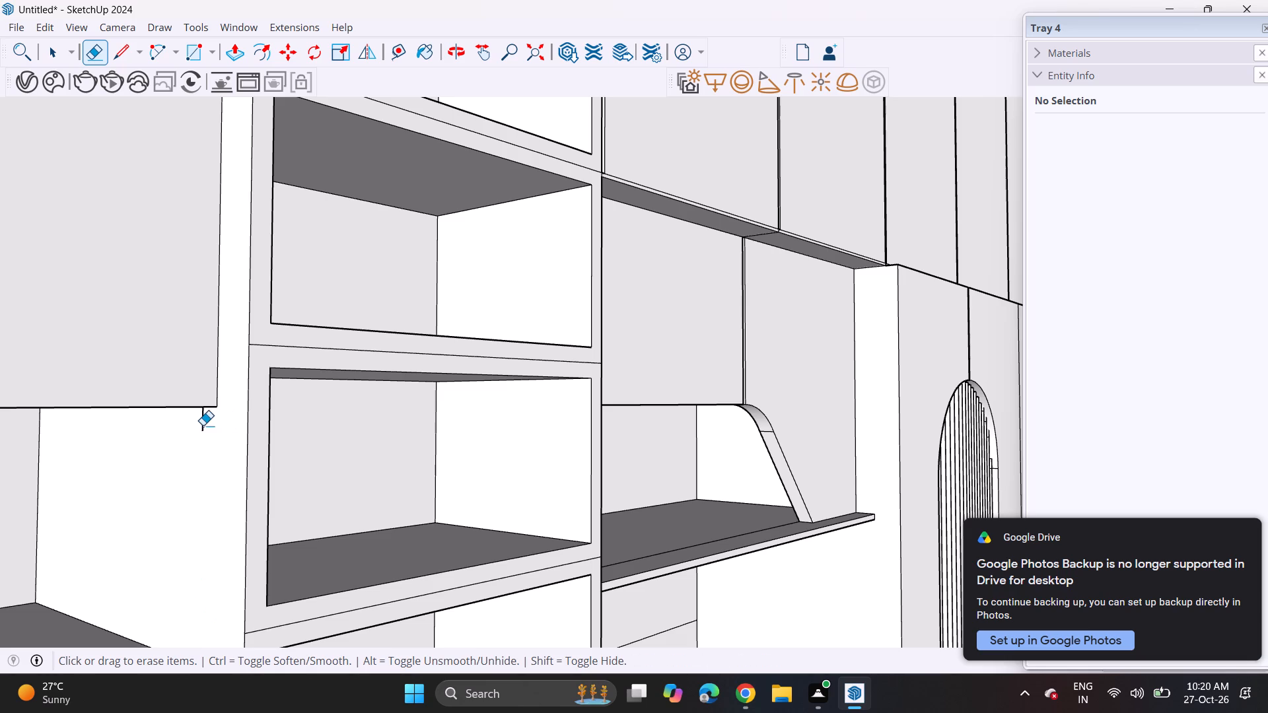
left_click(203, 425)
Erase the four horizontal seam lines across the front of the shelf tower, between its compartments.
middle_click_drag(245, 467, 43, 454)
scroll(24, 472, "down", 5)
scroll(349, 514, "down", 5)
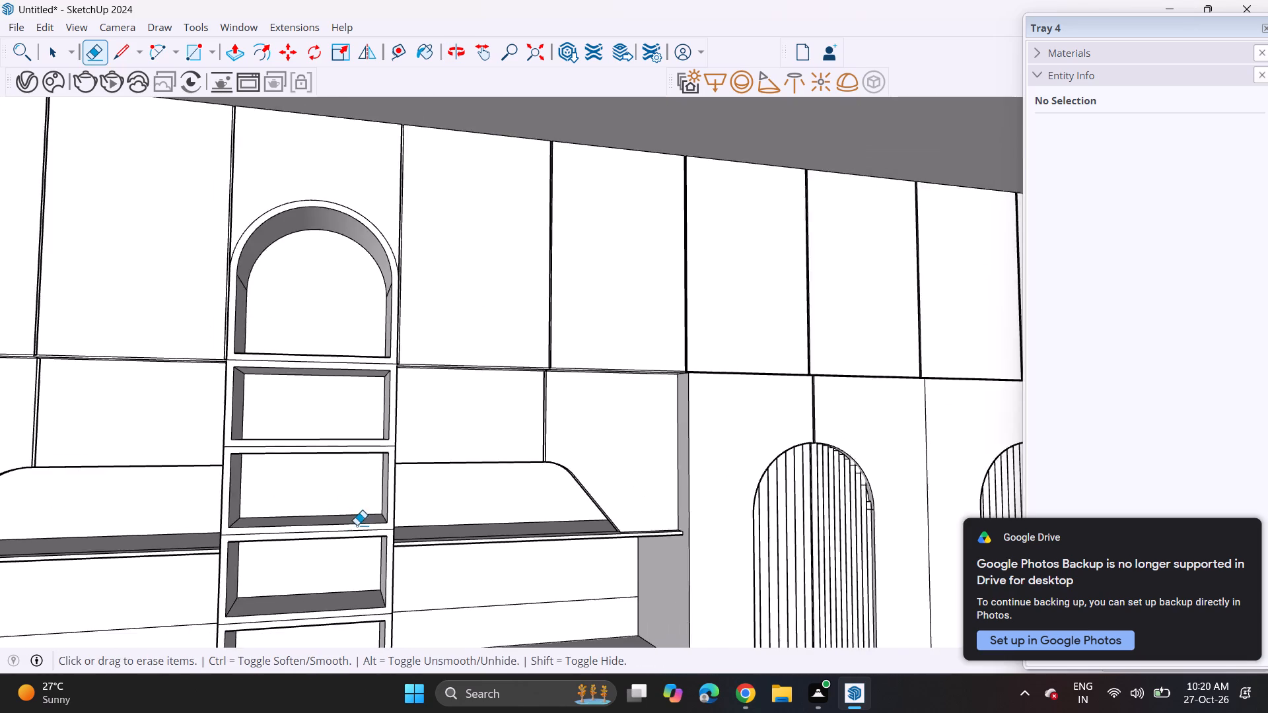
middle_click_drag(389, 524, 402, 458, "shift")
scroll(402, 458, "up", 1, "shift")
middle_click_drag(398, 458, 353, 484)
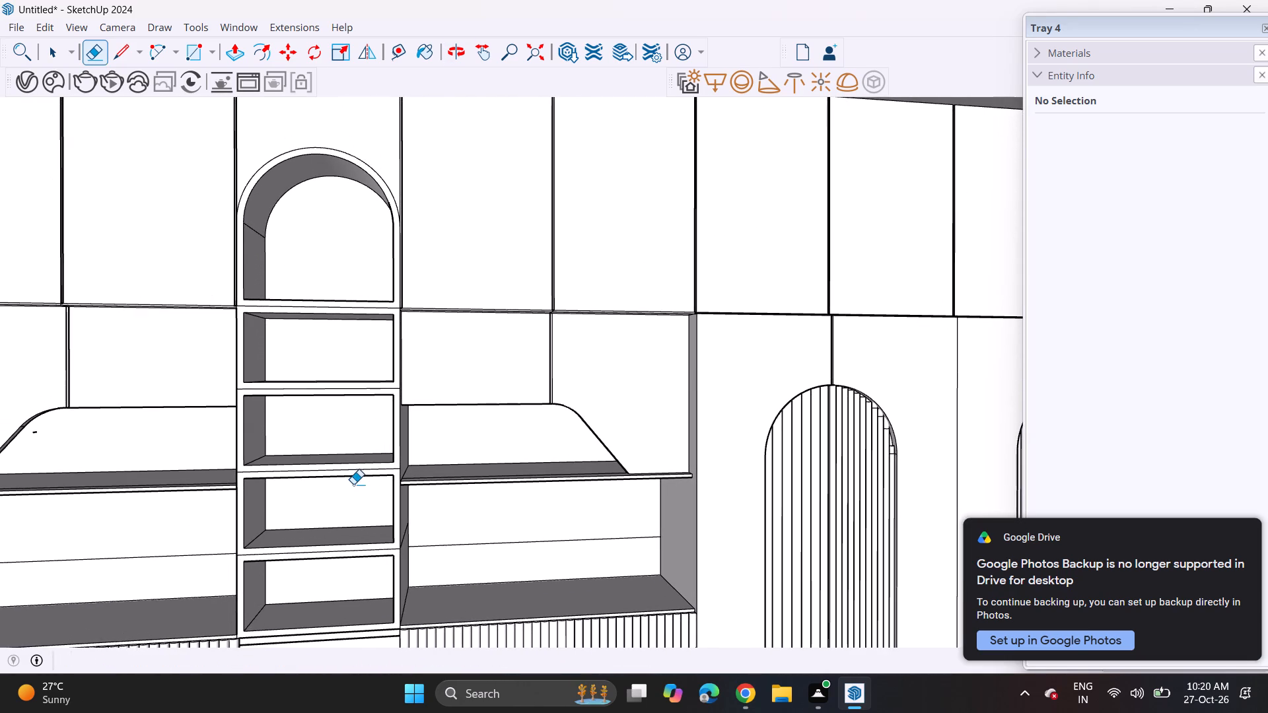
scroll(357, 339, "up", 6)
left_click(367, 280)
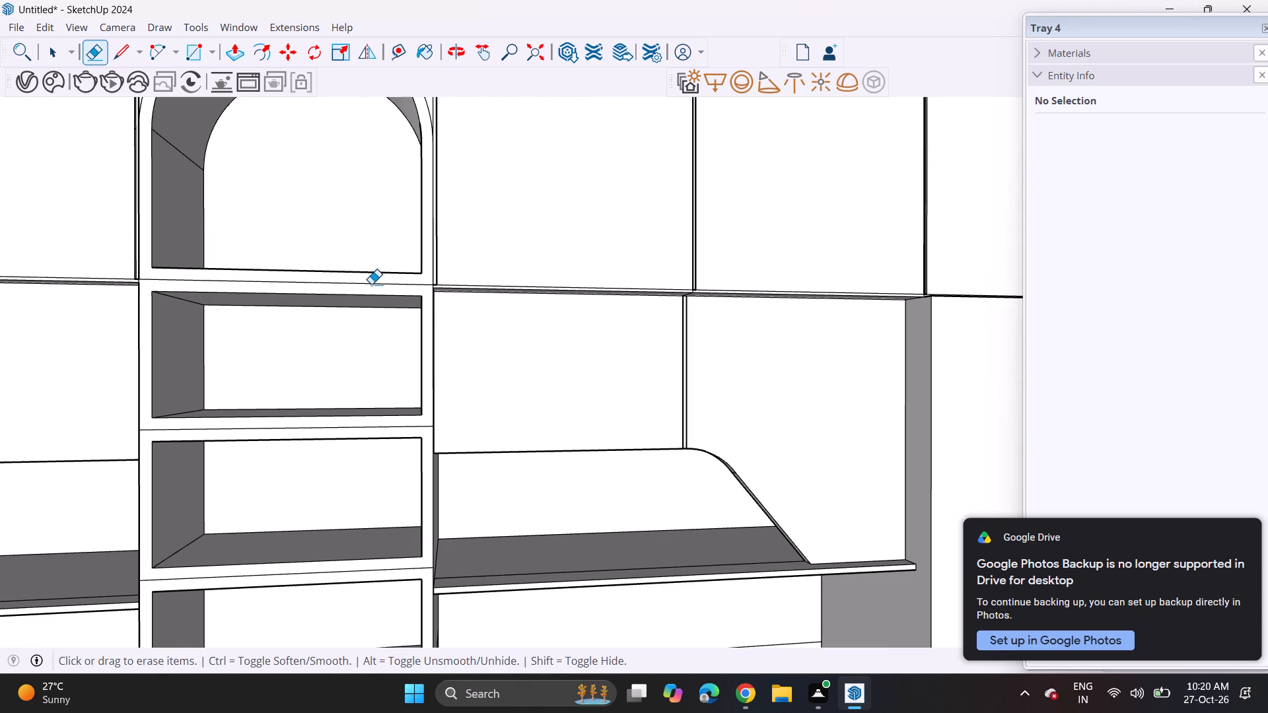
left_click(371, 284)
scroll(372, 306, "down", 5)
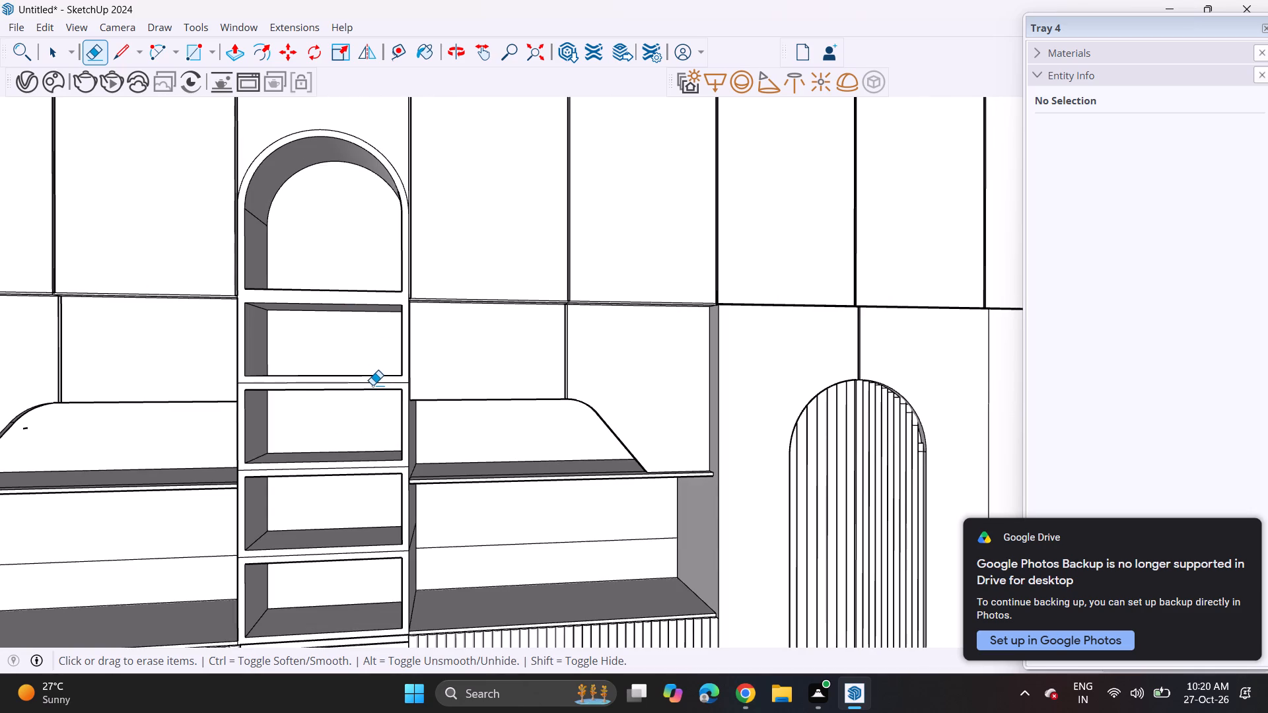
left_click(374, 380)
left_click(378, 382)
left_click(377, 465)
left_click(394, 467)
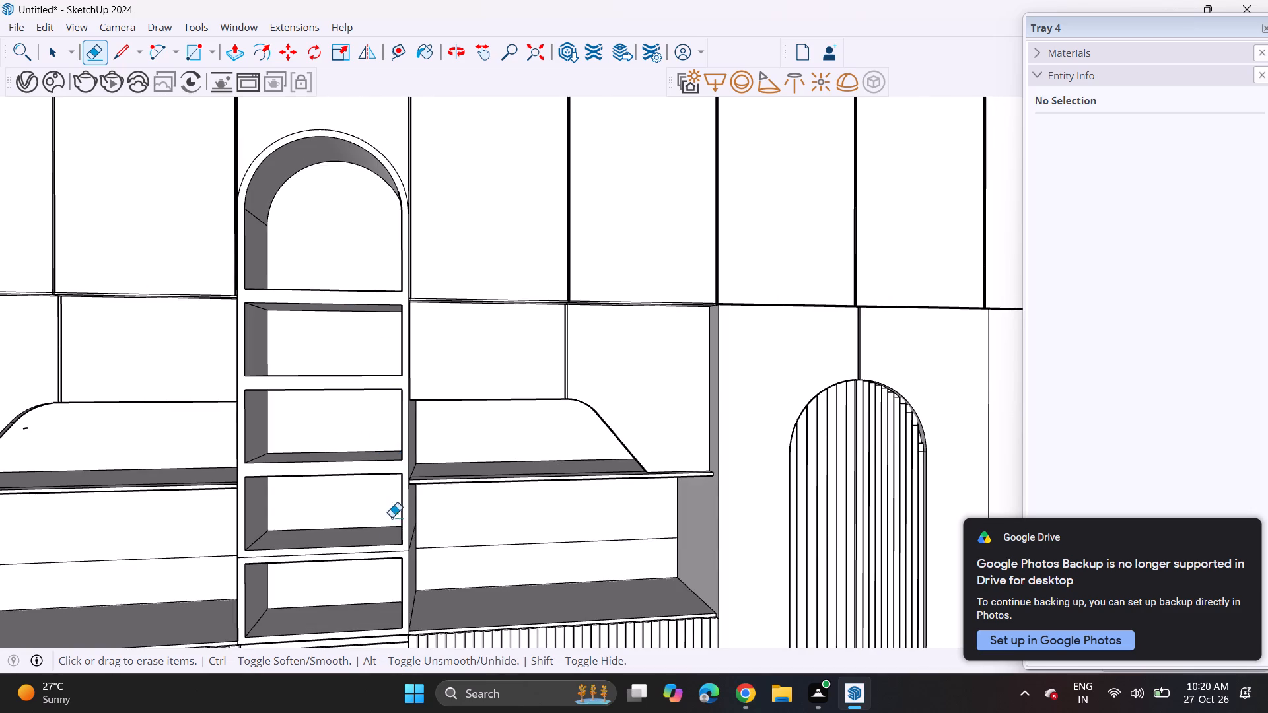
left_click(388, 552)
Thin the tower's top two shelves with Push/Pull by pushing in their undersides and upper faces.
left_click(233, 55)
scroll(337, 342, "up", 5)
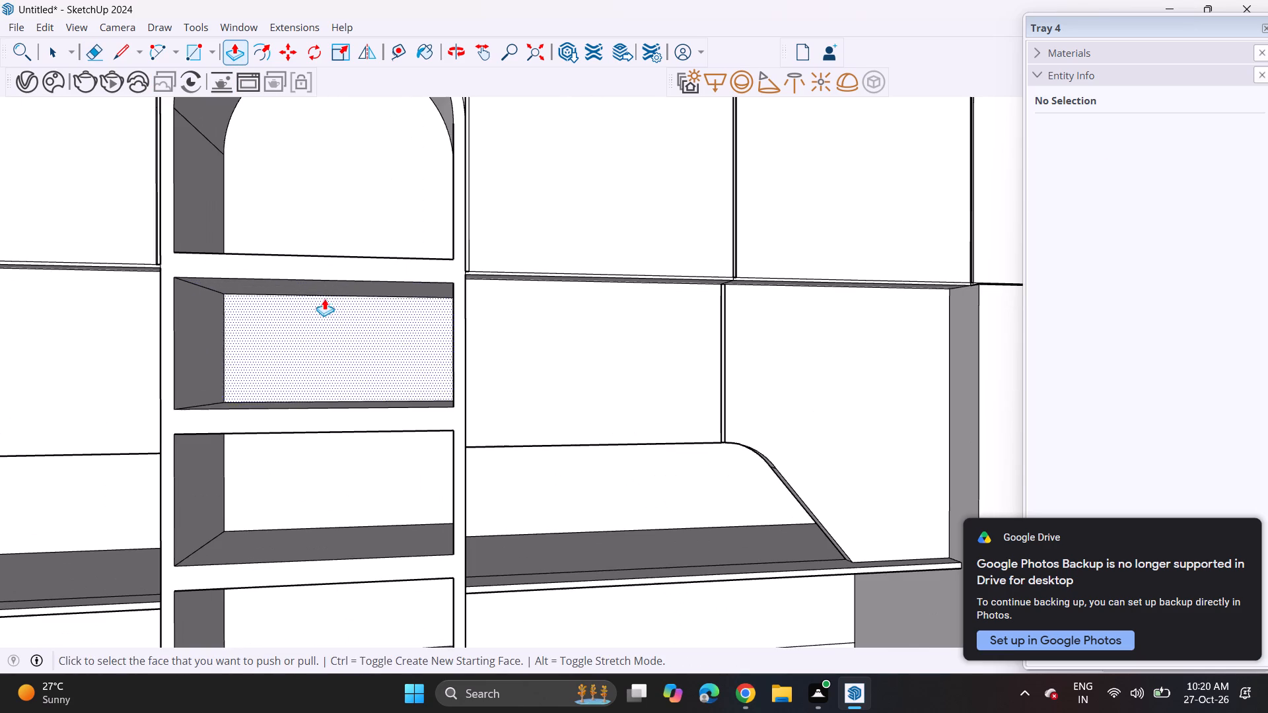
left_click(324, 287)
left_click(324, 281)
middle_click_drag(331, 236, 331, 257)
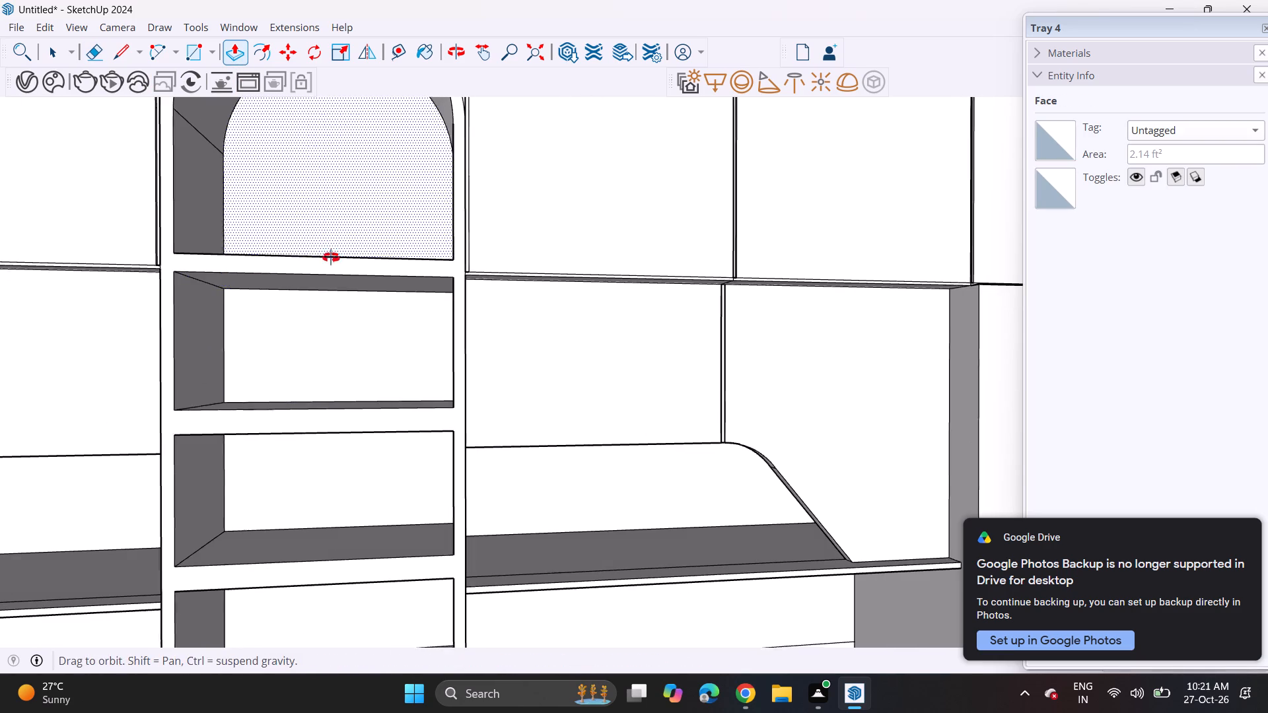
middle_click_drag(331, 257, 323, 306)
left_click(310, 285)
left_click(312, 294)
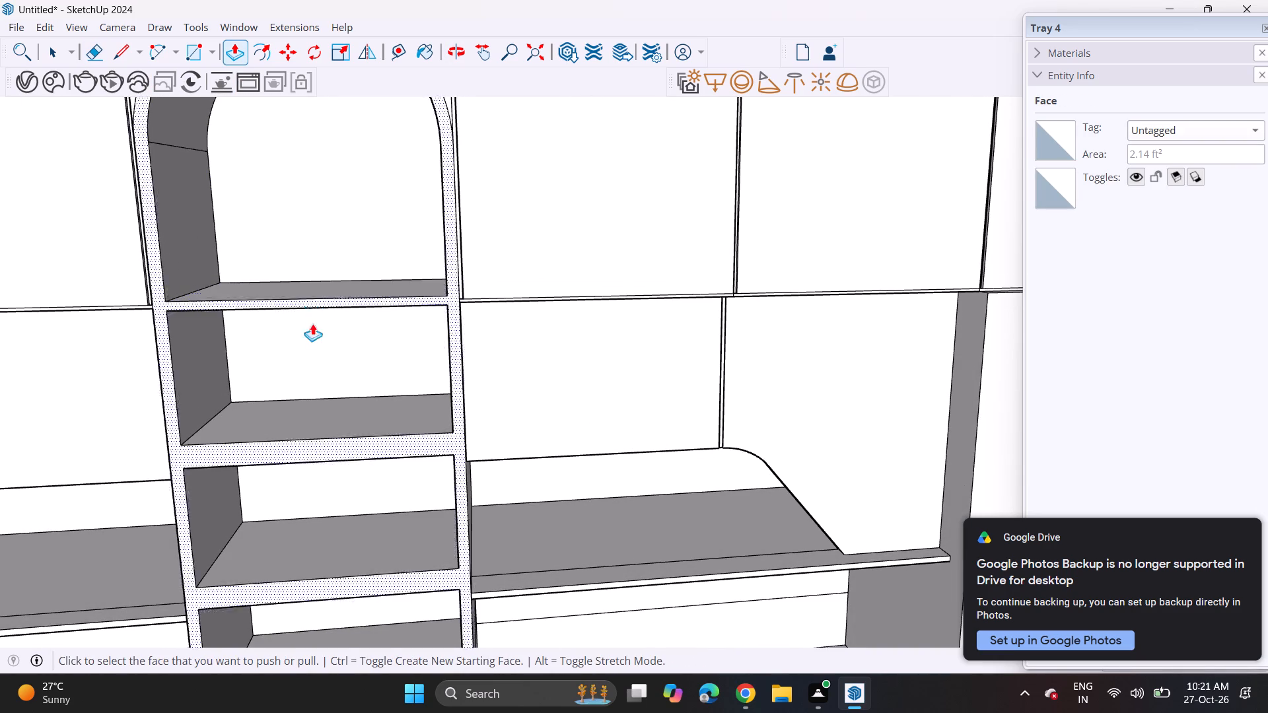
double_click(310, 426)
middle_click_drag(332, 467, 316, 380)
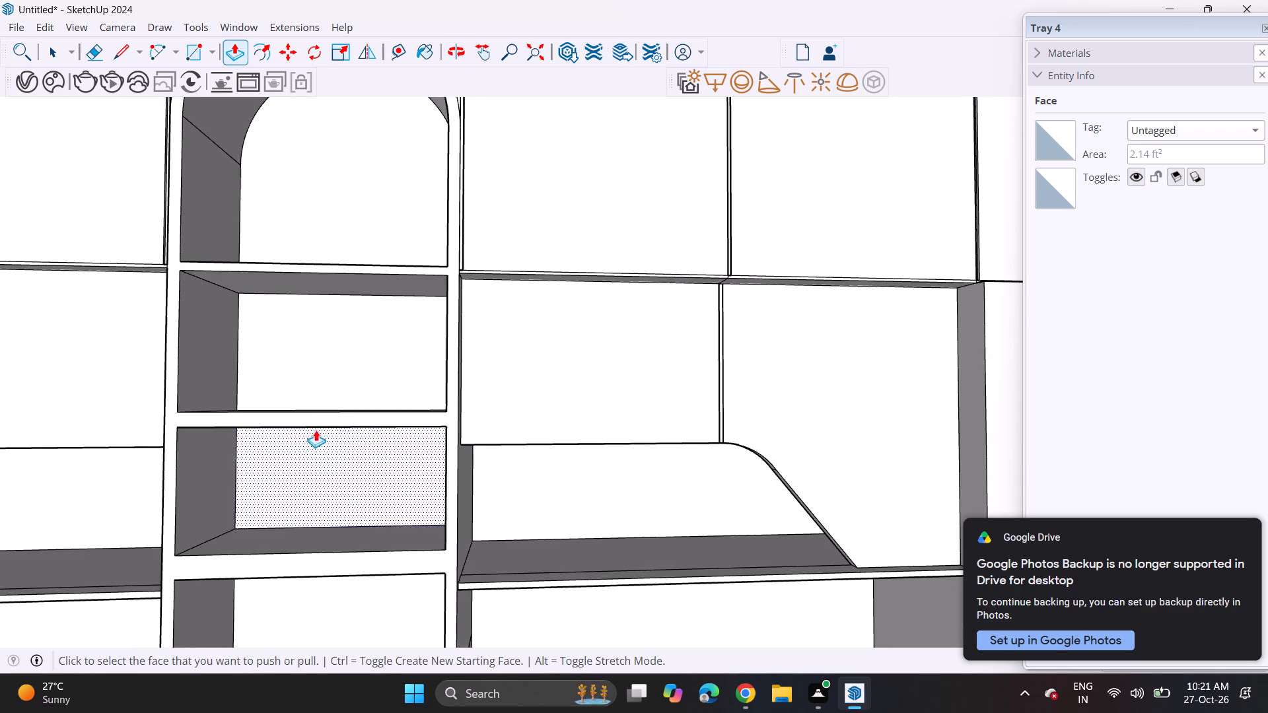
middle_click_drag(324, 408, 316, 357)
double_click(317, 423)
Thin the tower's lower two shelves by pushing their undersides upward with Push/Pull.
scroll(317, 436, "down", 4)
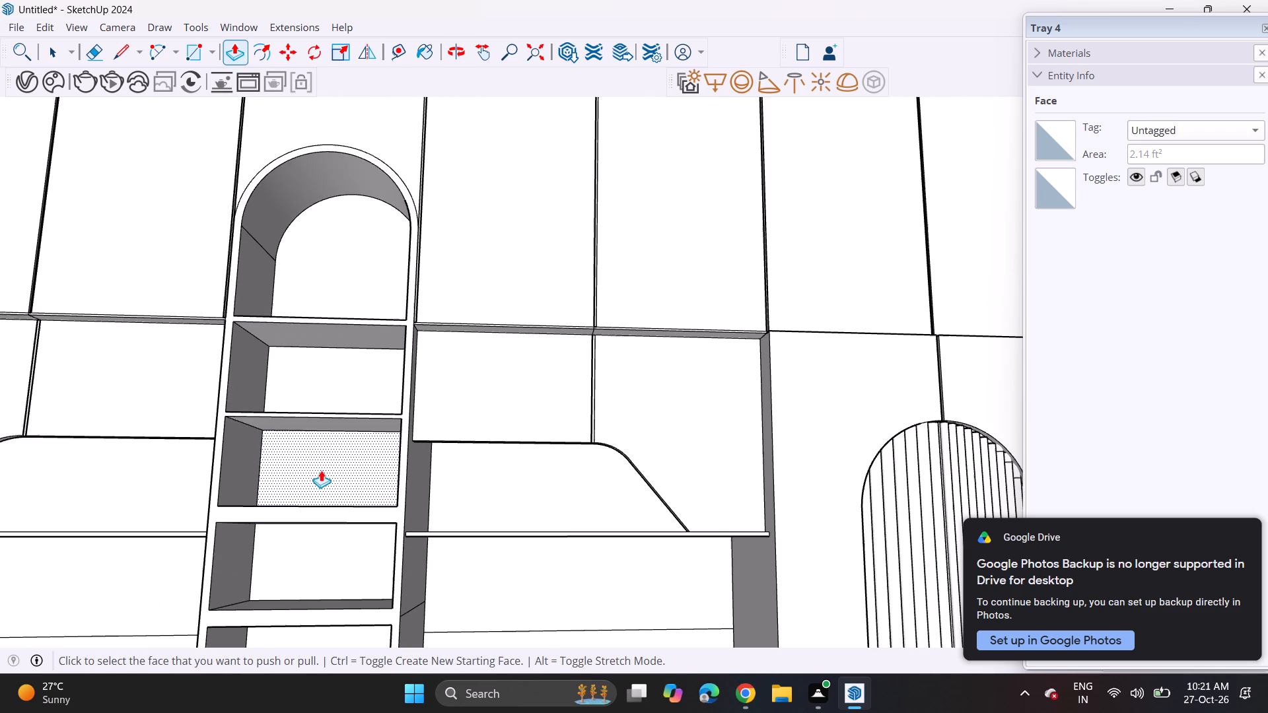
middle_click_drag(328, 464, 333, 351)
left_click(322, 413)
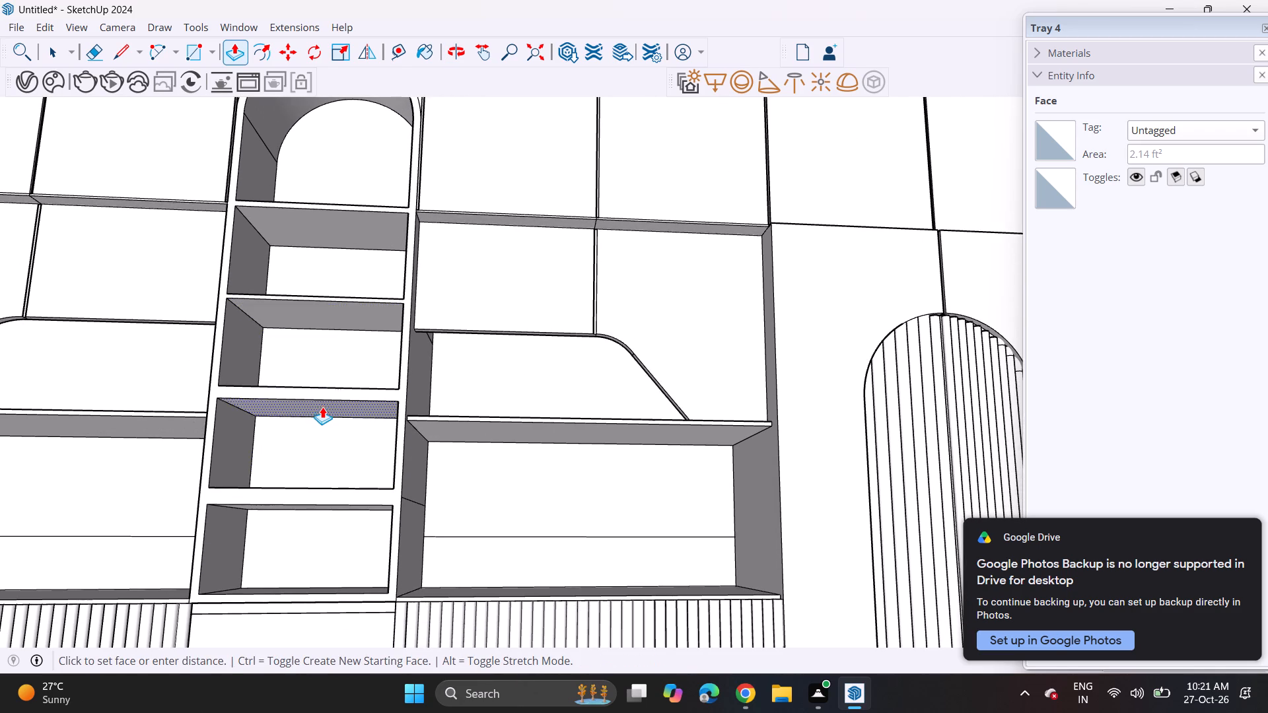
left_click(322, 404)
left_click(321, 508)
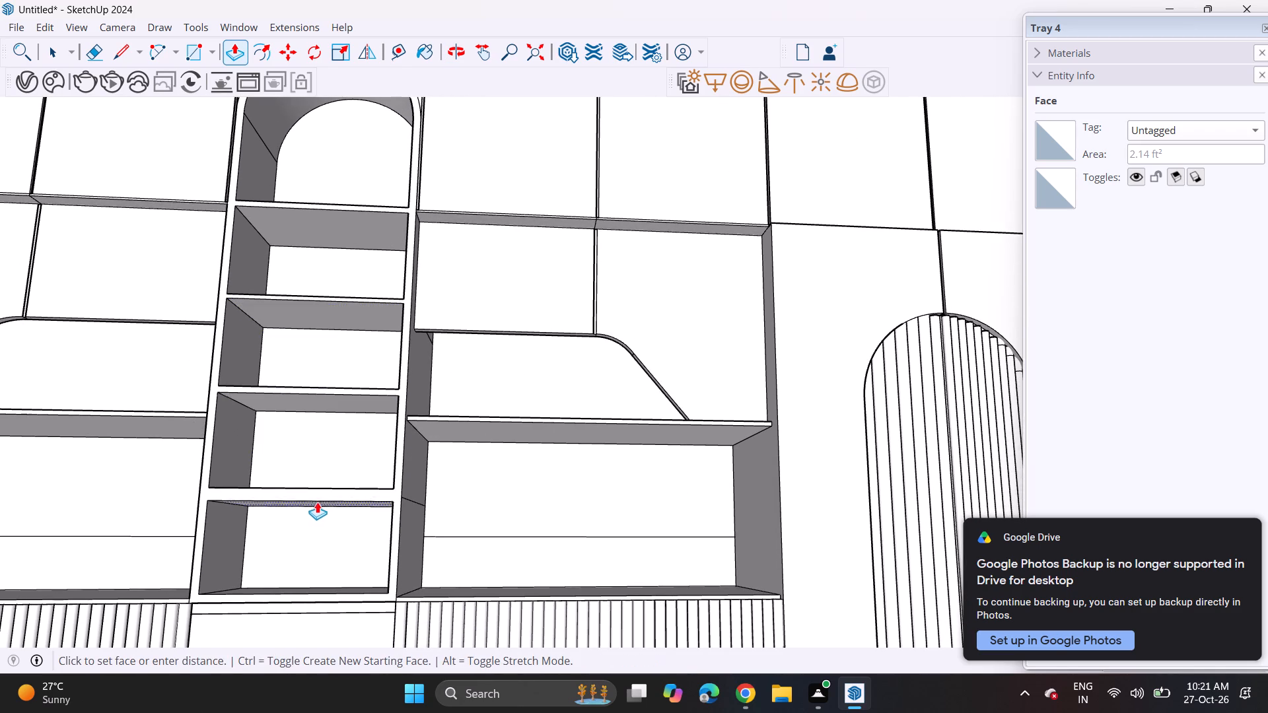
left_click(317, 498)
Erase the stray horizontal edge on each side face of the shelf tower, just above the fluted counter.
middle_click_drag(355, 463, 334, 508)
scroll(319, 450, "down", 6)
left_click(100, 52)
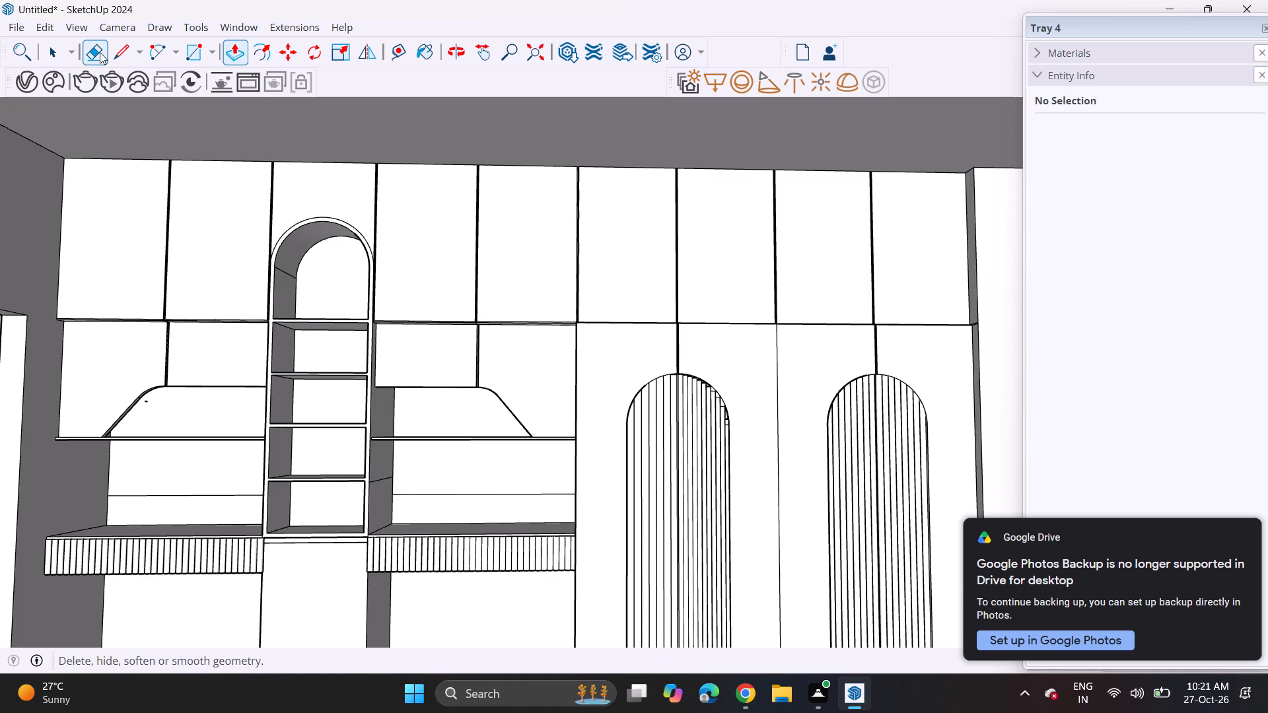
left_click(385, 480)
scroll(206, 483, "up", 1)
middle_click_drag(221, 475, 466, 458)
middle_click_drag(322, 453, 165, 483)
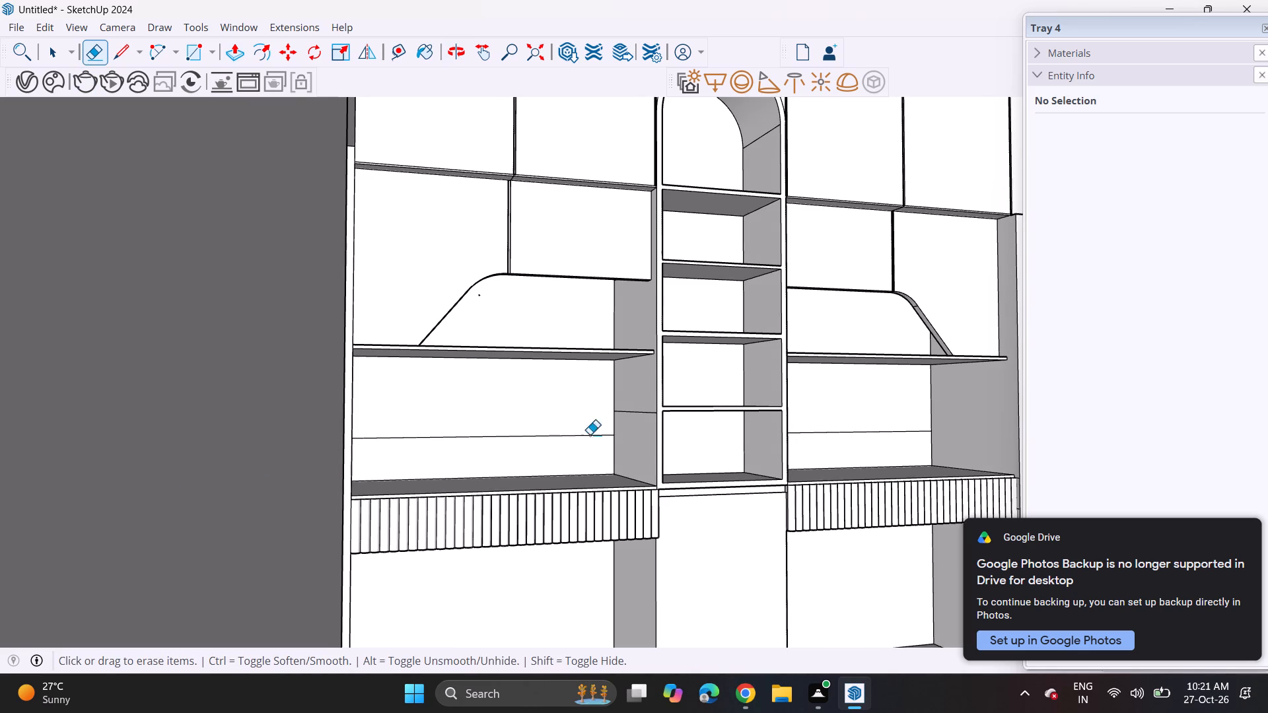
left_click(632, 415)
middle_click_drag(622, 413, 235, 440, "shift")
scroll(203, 423, "up", 1)
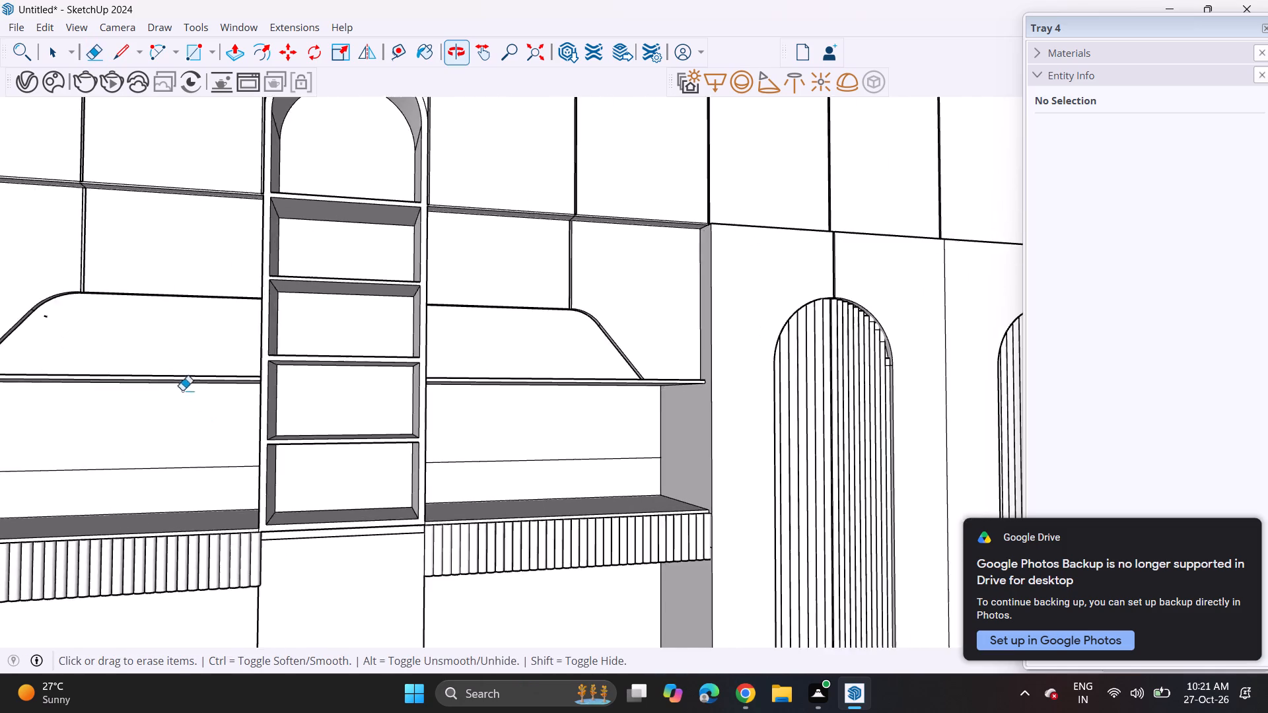
Erase the small stray mark inside the curved panel near the room's side wall, just below its rounded corner.
scroll(176, 386, "down", 4)
scroll(433, 434, "up", 1)
middle_click_drag(413, 431, 303, 431)
scroll(305, 426, "down", 2)
scroll(307, 435, "up", 1)
scroll(130, 353, "up", 6)
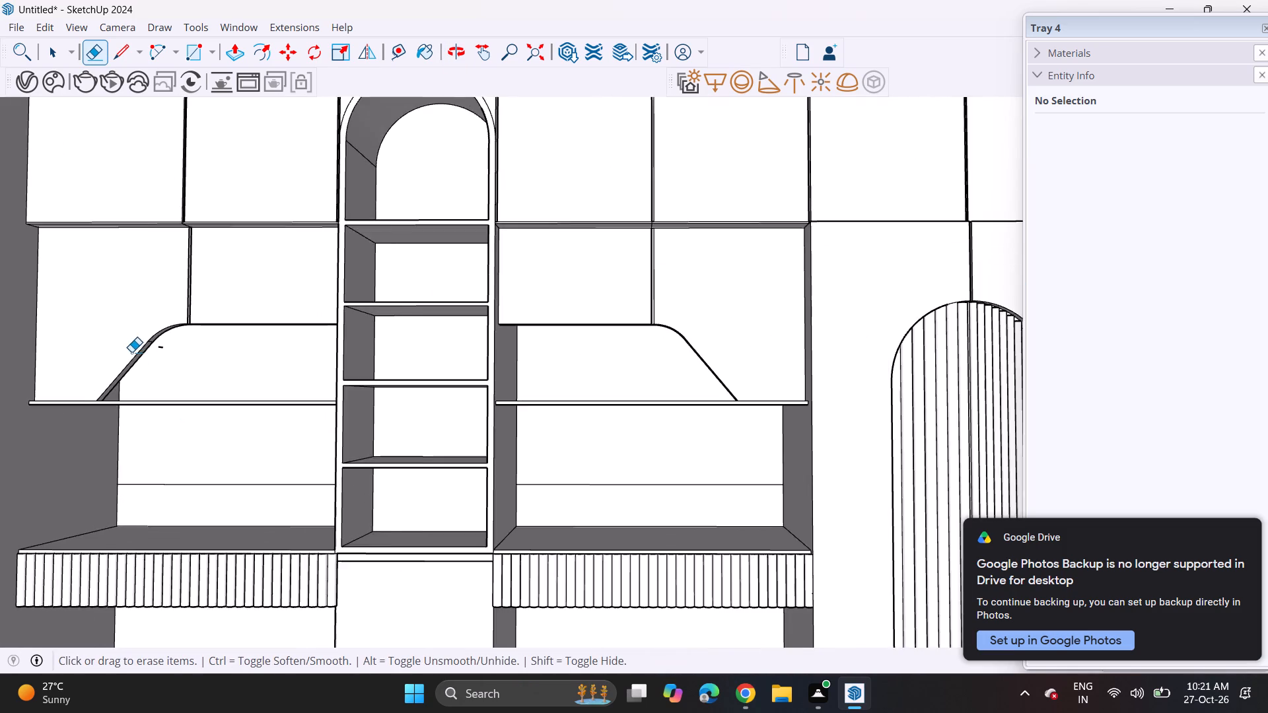
scroll(149, 352, "up", 3)
scroll(149, 352, "down", 1)
scroll(149, 352, "up", 2)
left_click(166, 341)
Review the whole cabinet wall within the room from the front.
scroll(172, 376, "down", 3)
scroll(172, 390, "up", 1)
scroll(172, 393, "down", 1)
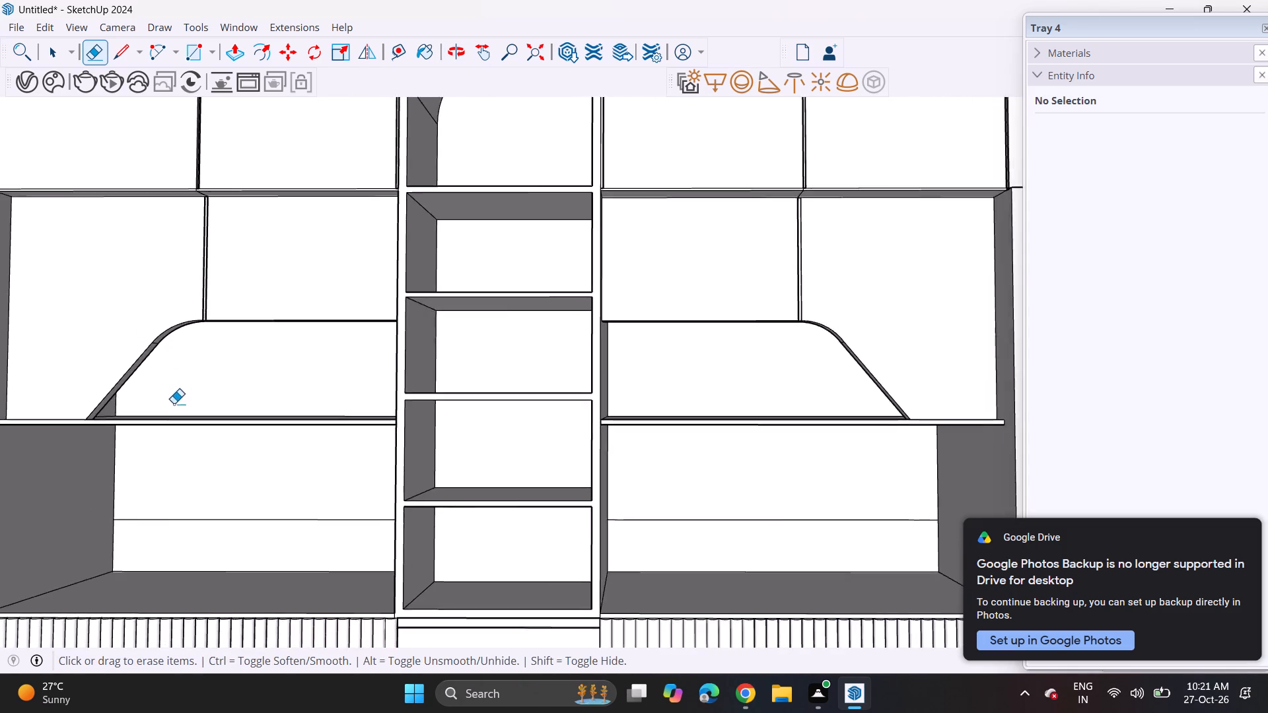
scroll(174, 404, "up", 1)
scroll(172, 413, "down", 10)
middle_click_drag(199, 468, 283, 434)
scroll(283, 434, "up", 1)
scroll(283, 434, "down", 3)
middle_click_drag(361, 453, 356, 452)
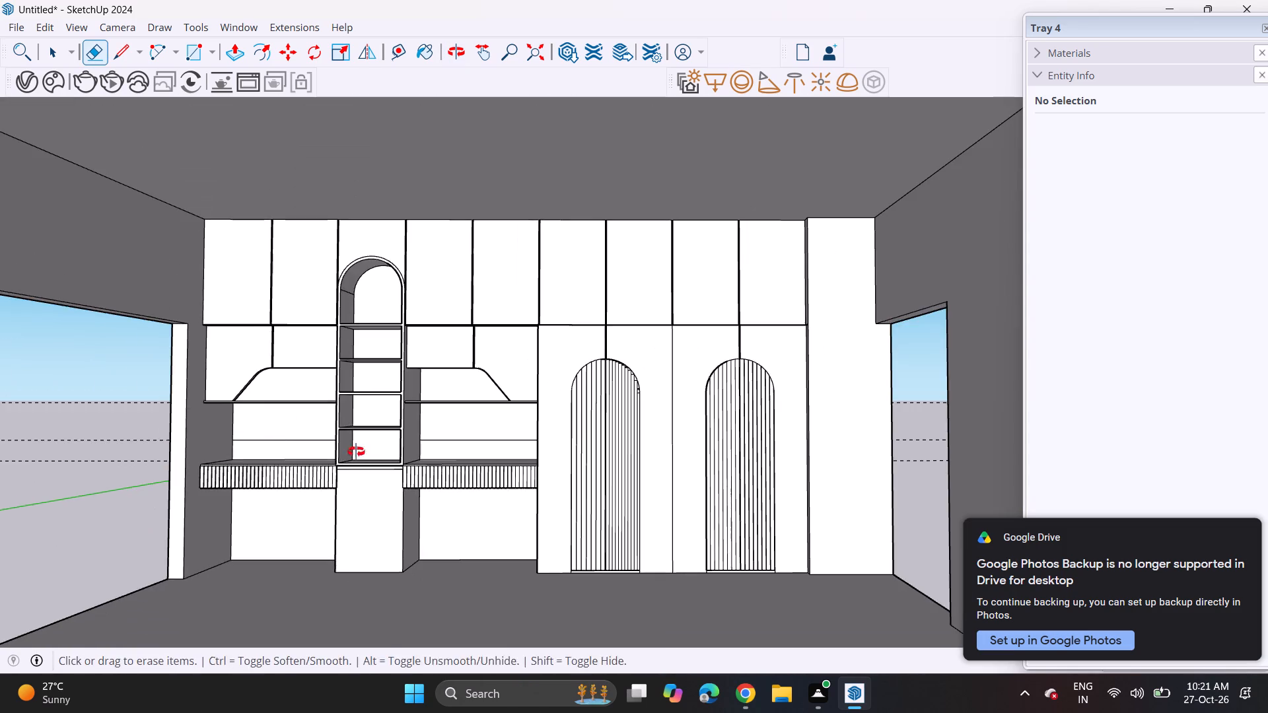
middle_click_drag(356, 452, 324, 414)
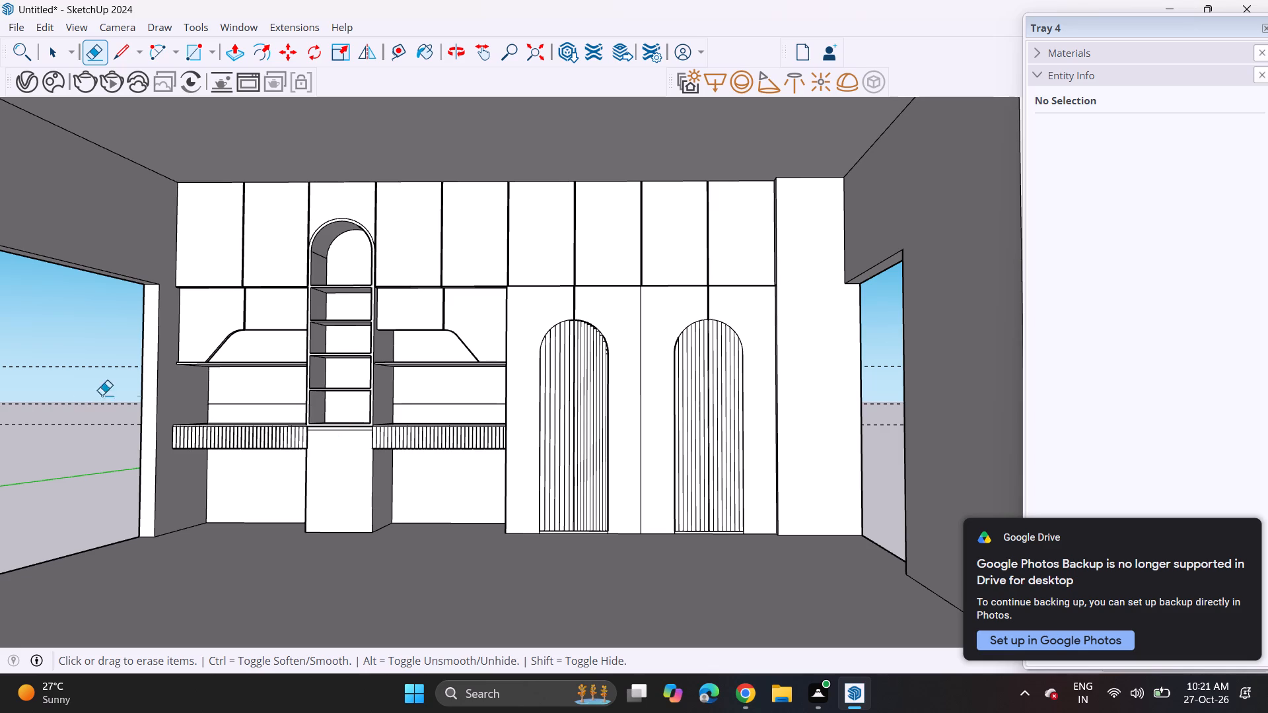
key("space")
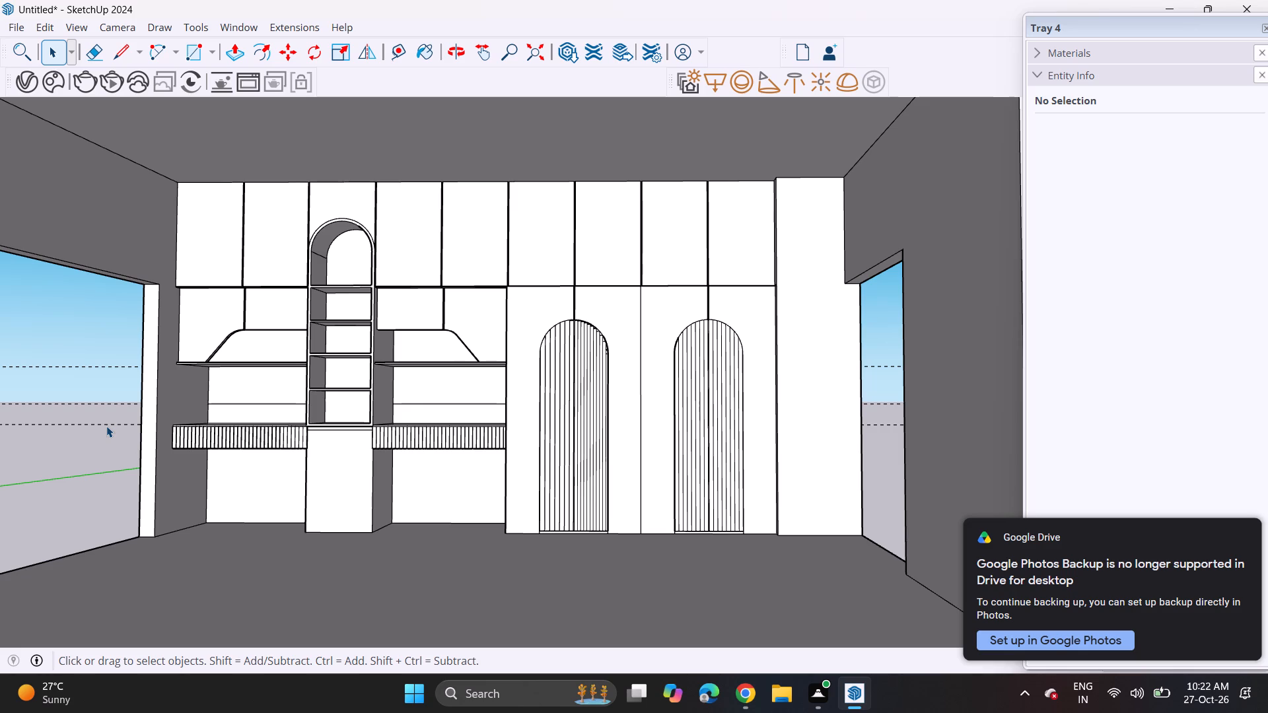
scroll(106, 426, "down", 3)
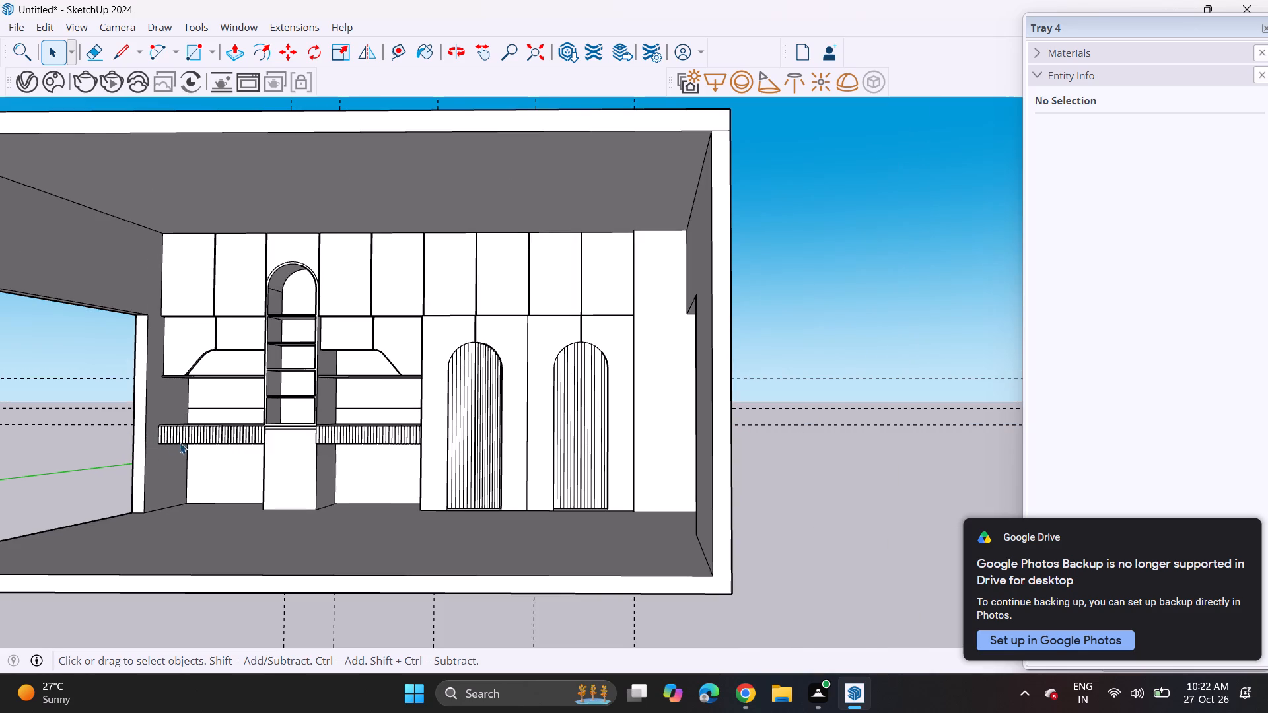
middle_click_drag(182, 442, 221, 452)
middle_click_drag(226, 463, 328, 474, "shift")
middle_click_drag(347, 476, 315, 478)
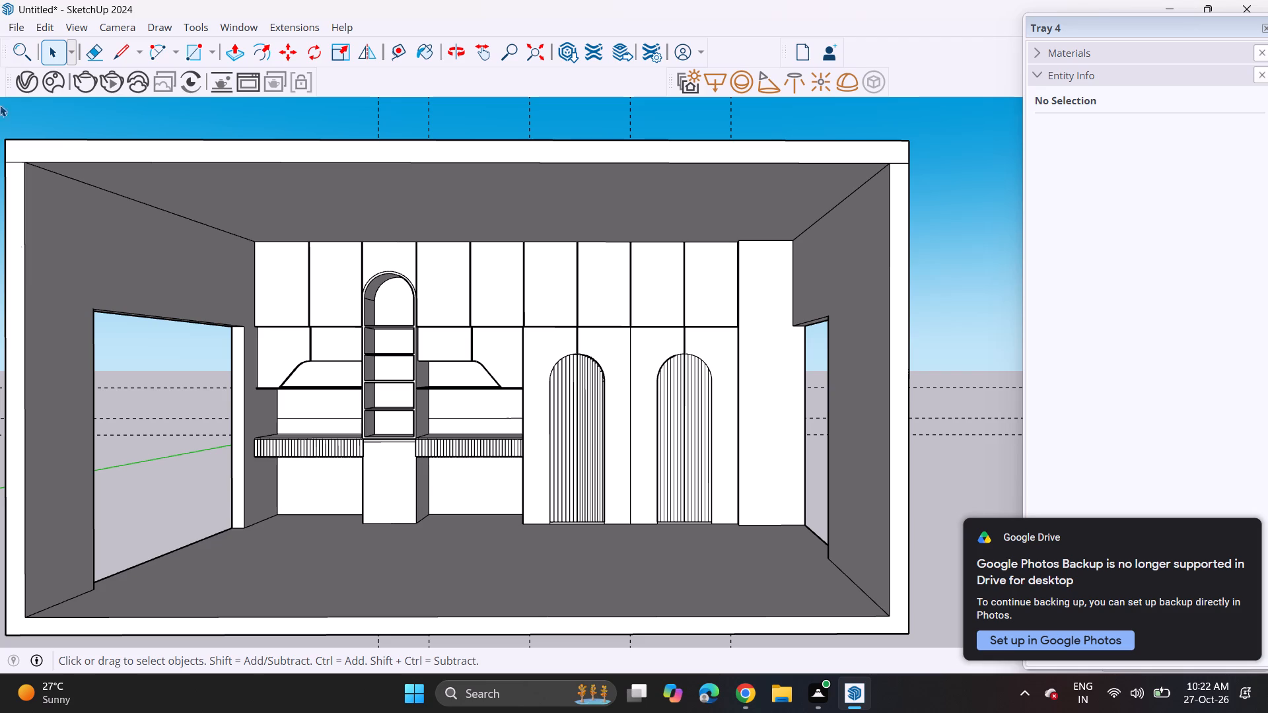
Import the Architecture+and+design+books_1 model from the Downloads folder and bring it to the cabinet wall for placement.
left_click(17, 22)
left_click(49, 258)
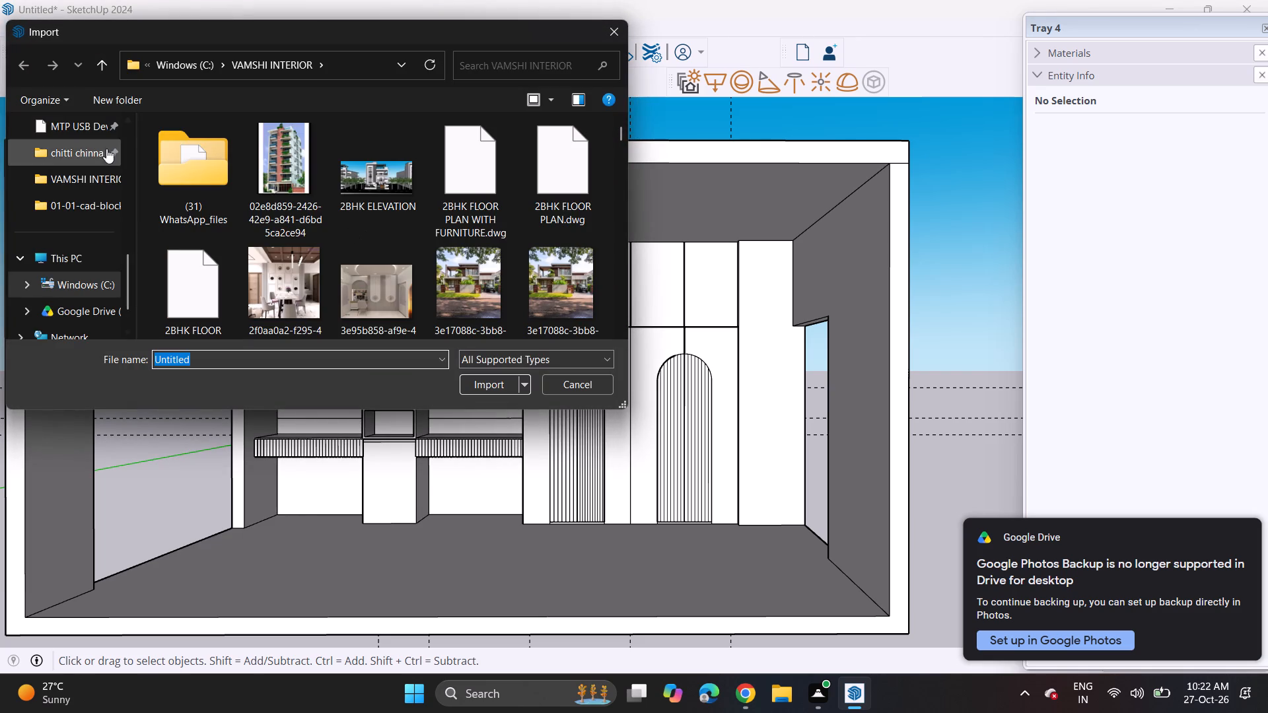
scroll(102, 189, "up", 3)
left_click(79, 232)
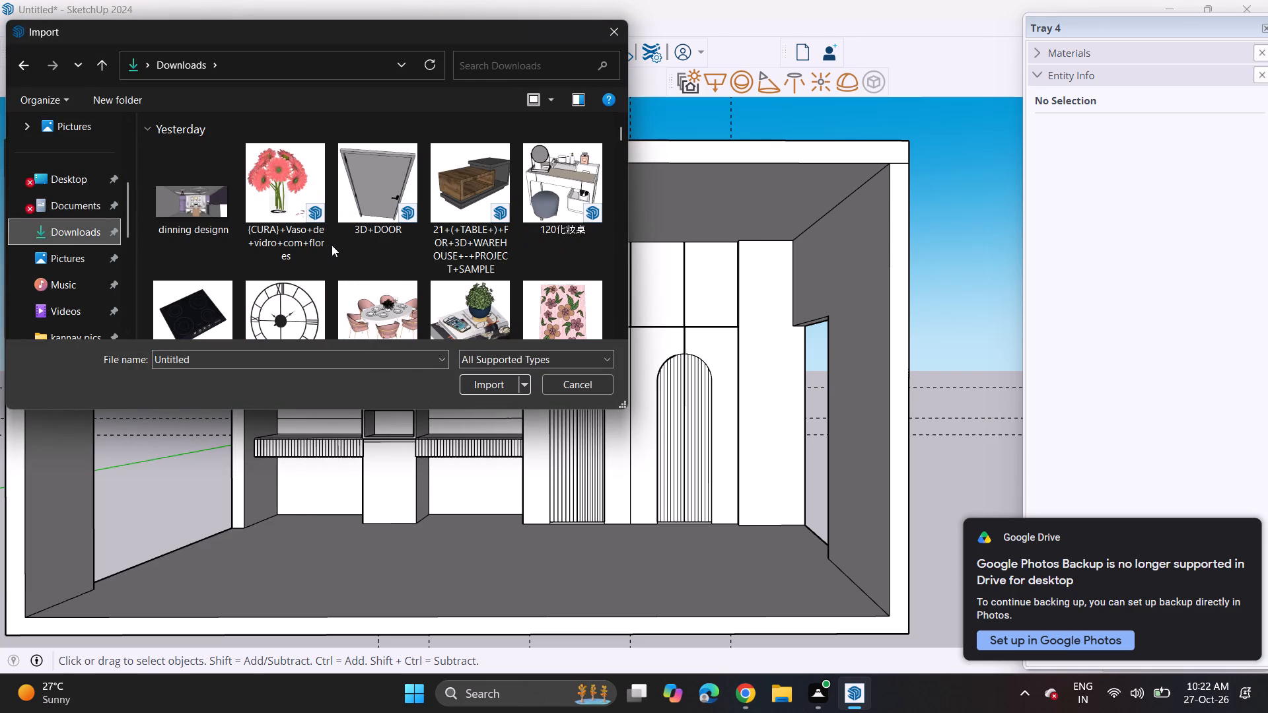
scroll(332, 245, "down", 3)
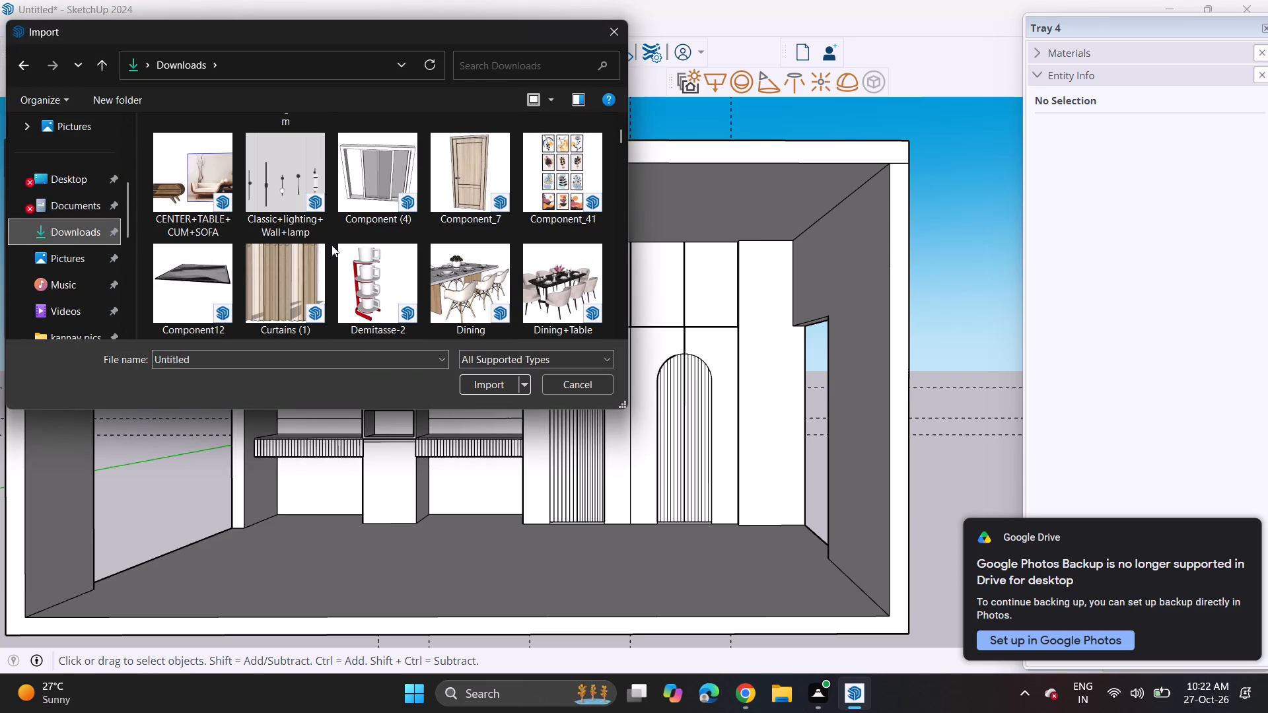
scroll(332, 245, "down", 2)
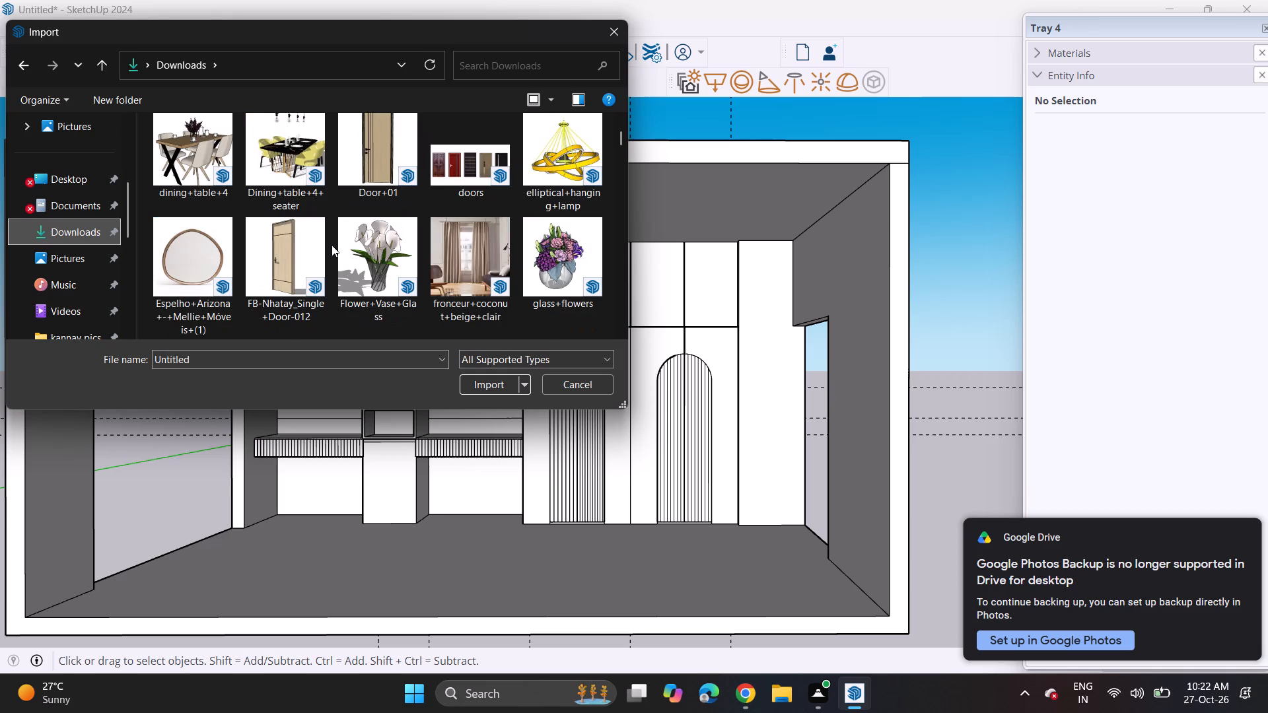
scroll(332, 245, "down", 5)
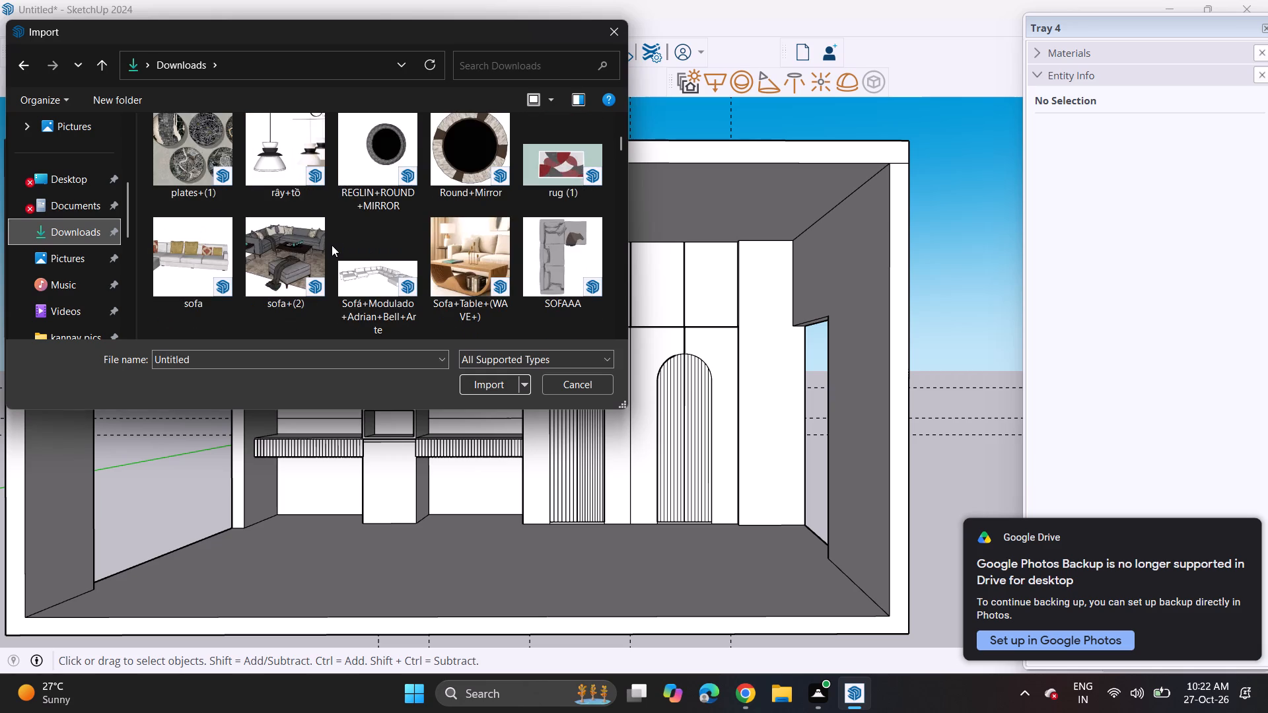
scroll(332, 245, "down", 5)
scroll(332, 245, "up", 1)
scroll(332, 245, "down", 1)
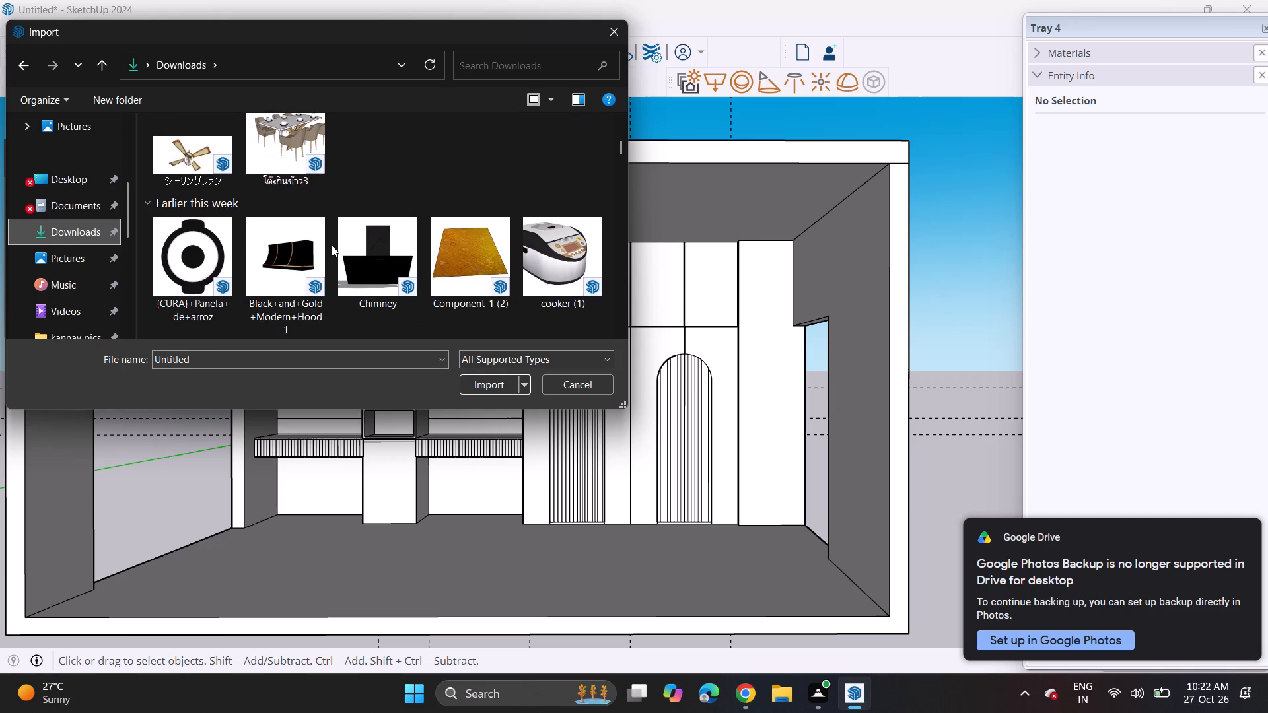
scroll(332, 245, "down", 4)
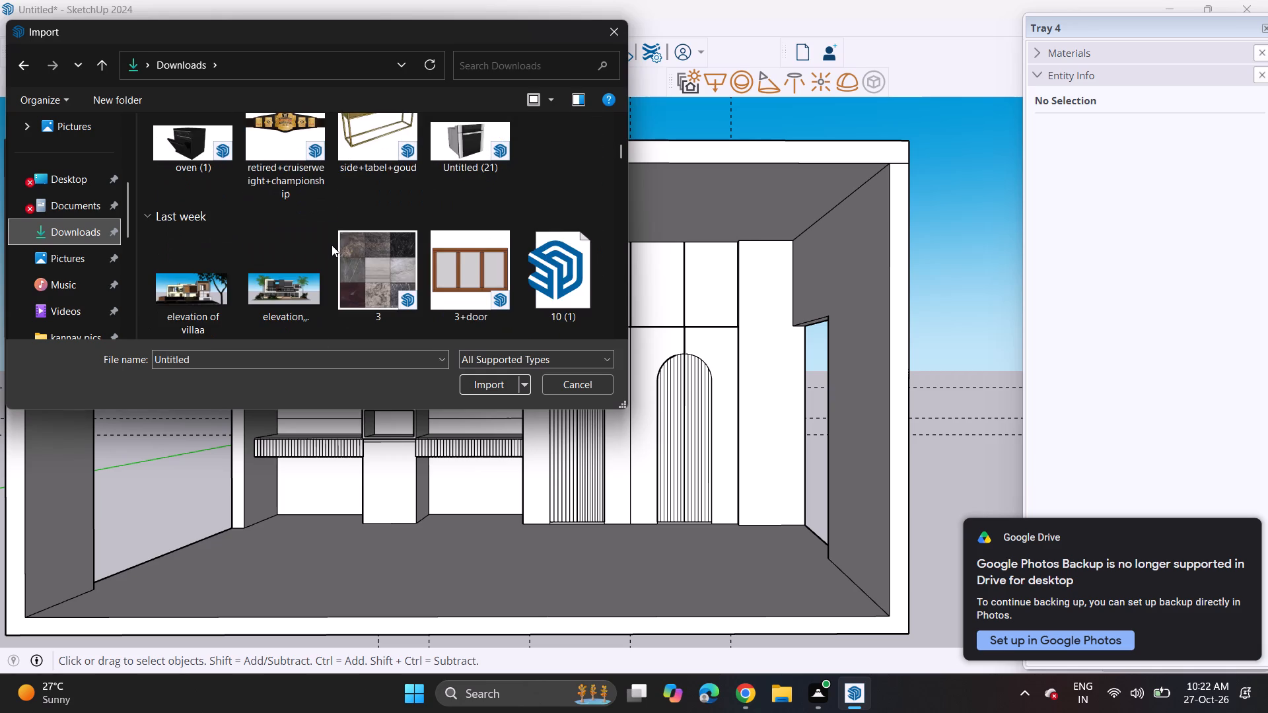
scroll(332, 245, "down", 4)
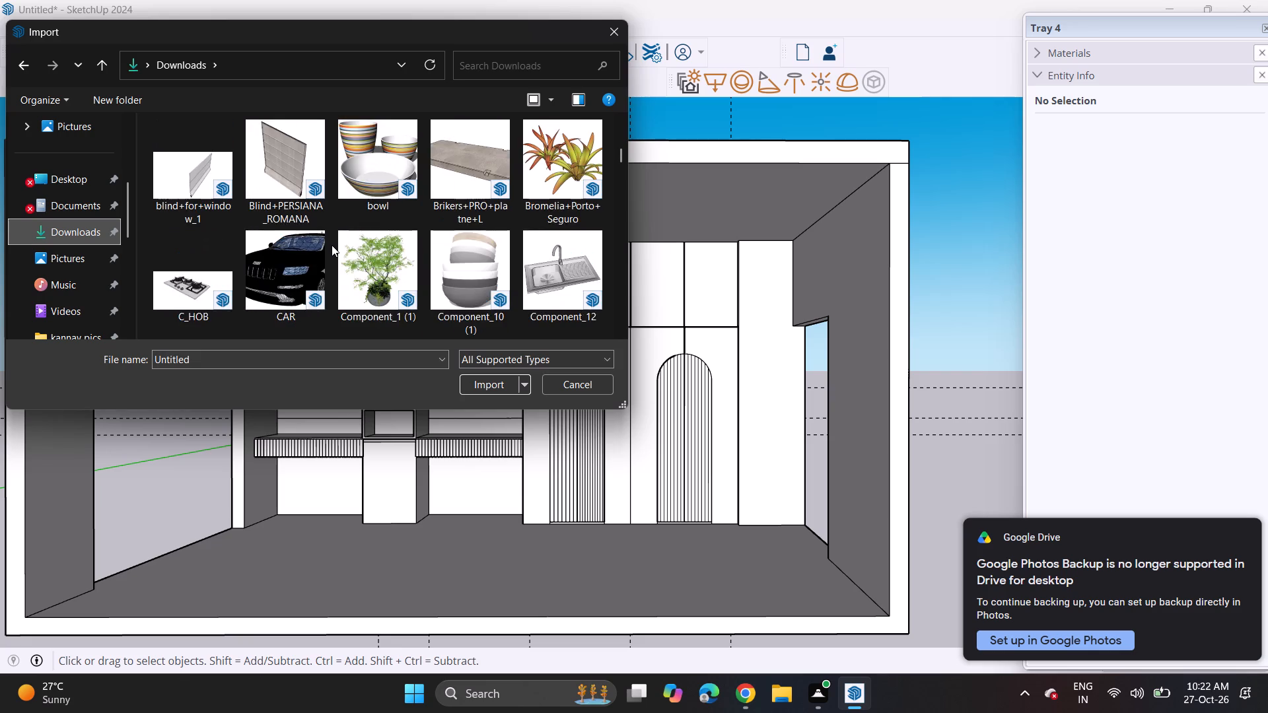
scroll(332, 245, "down", 4)
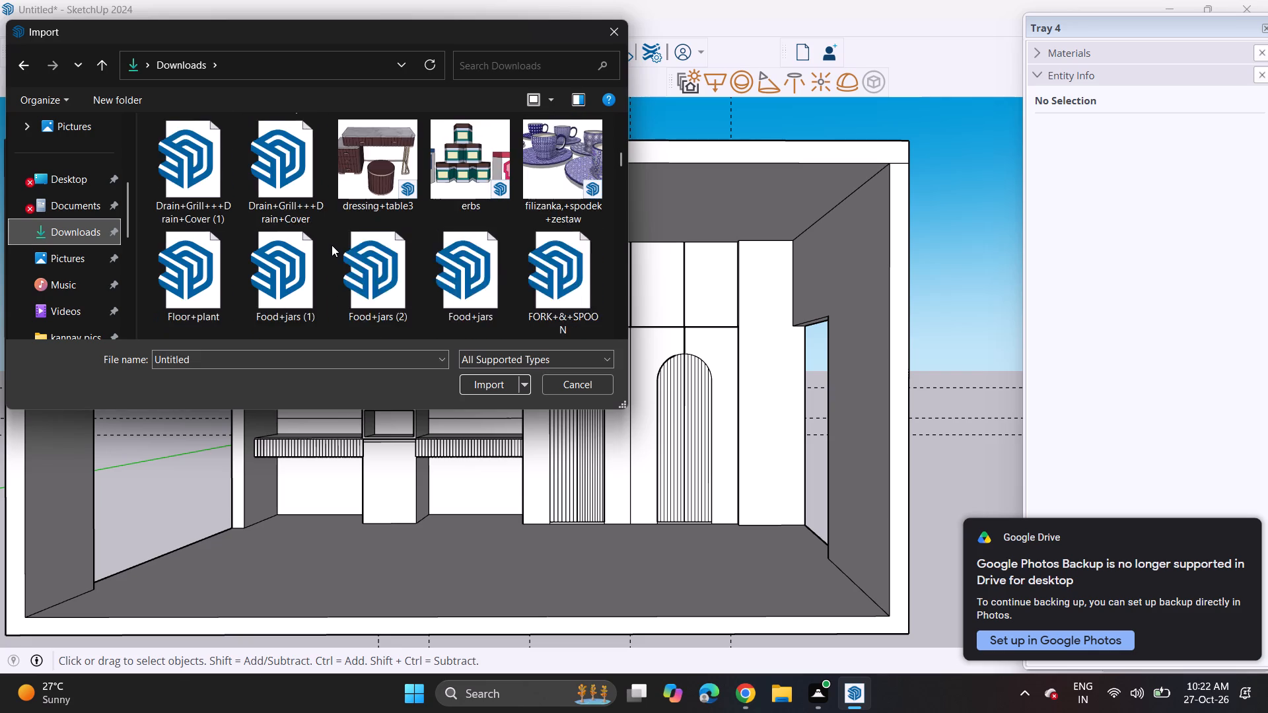
scroll(332, 245, "down", 4)
scroll(332, 245, "up", 1)
scroll(332, 245, "down", 2)
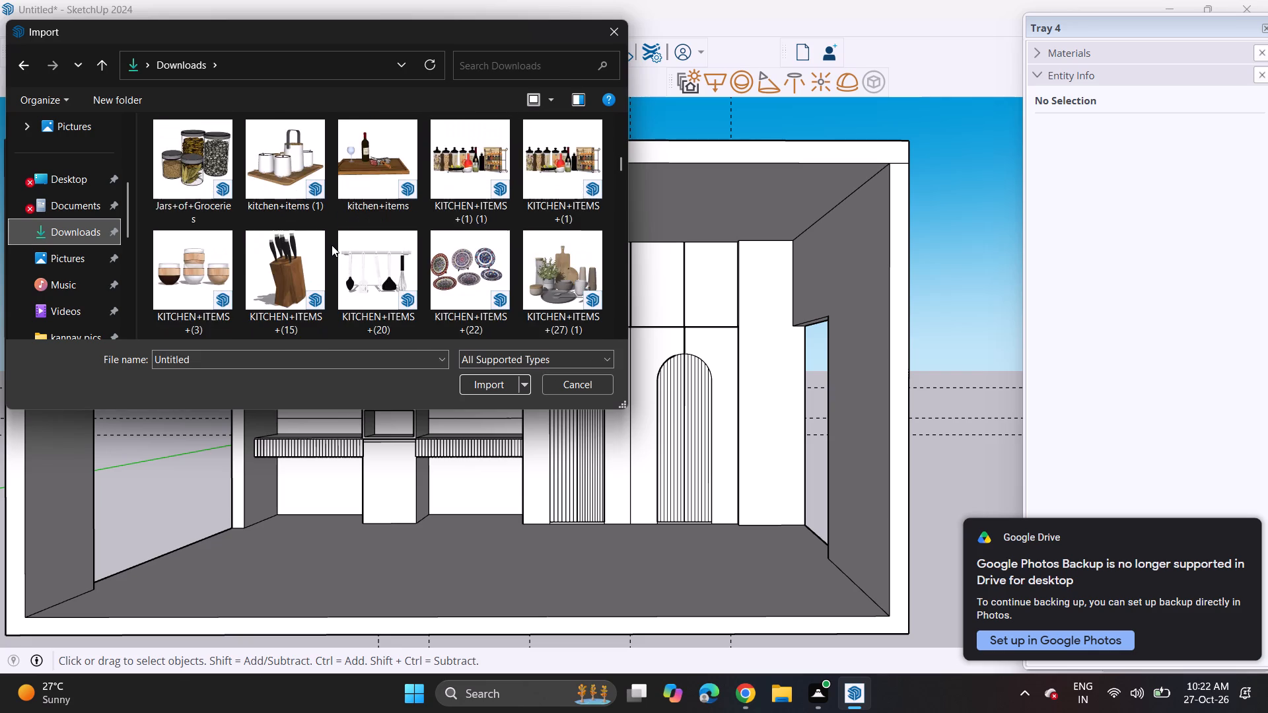
scroll(332, 245, "down", 2)
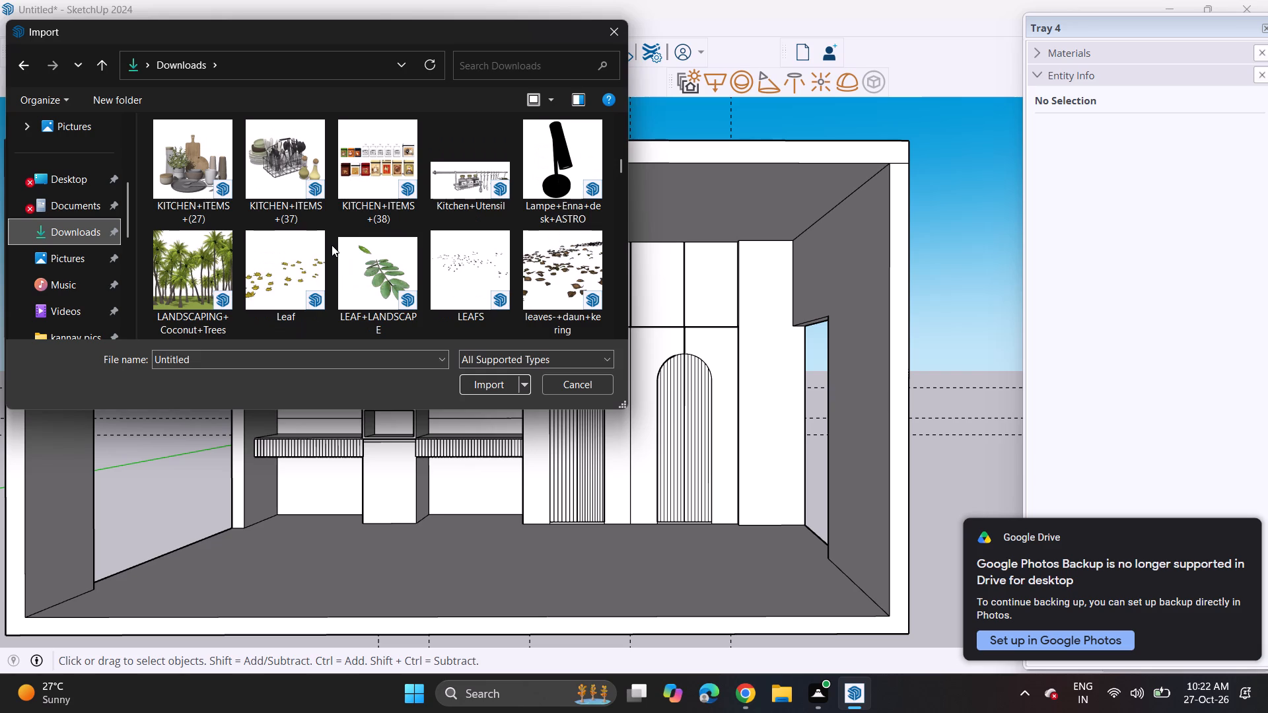
scroll(332, 245, "up", 1)
scroll(332, 245, "down", 1)
scroll(332, 245, "up", 1)
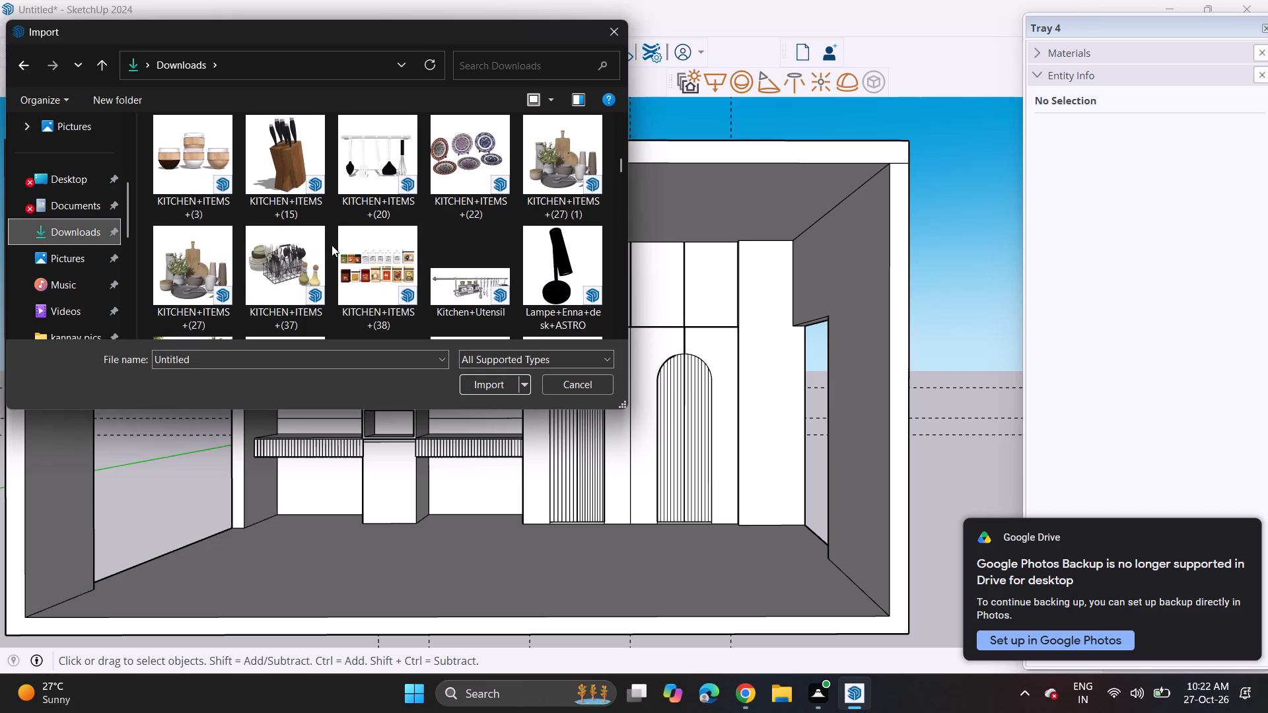
scroll(332, 245, "down", 1)
scroll(332, 245, "up", 1)
scroll(332, 245, "down", 4)
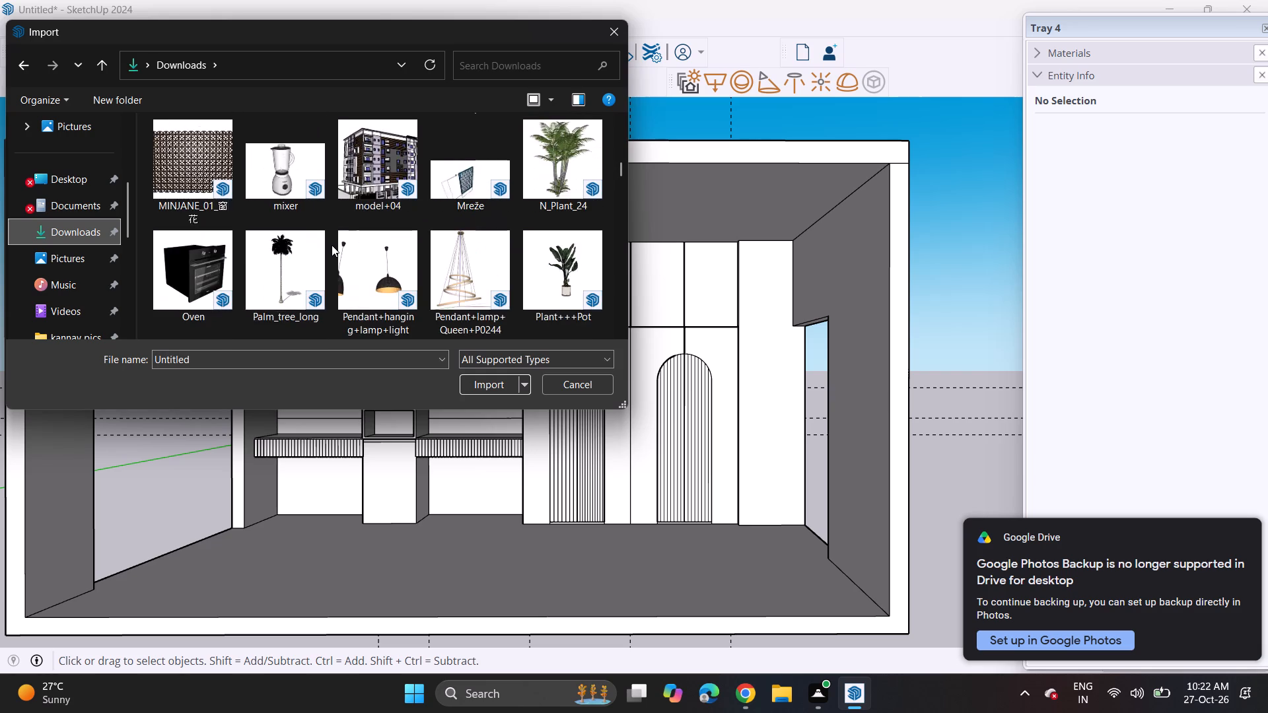
scroll(332, 245, "down", 3)
scroll(332, 245, "up", 3)
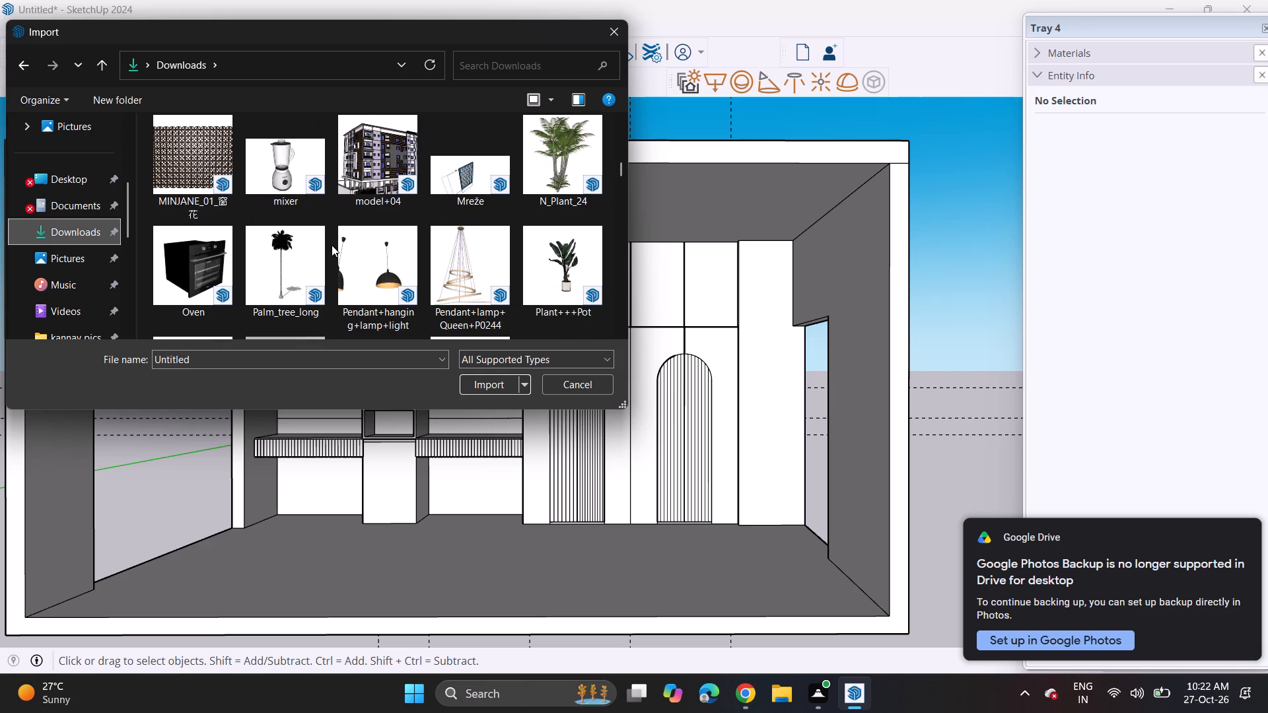
scroll(332, 245, "down", 6)
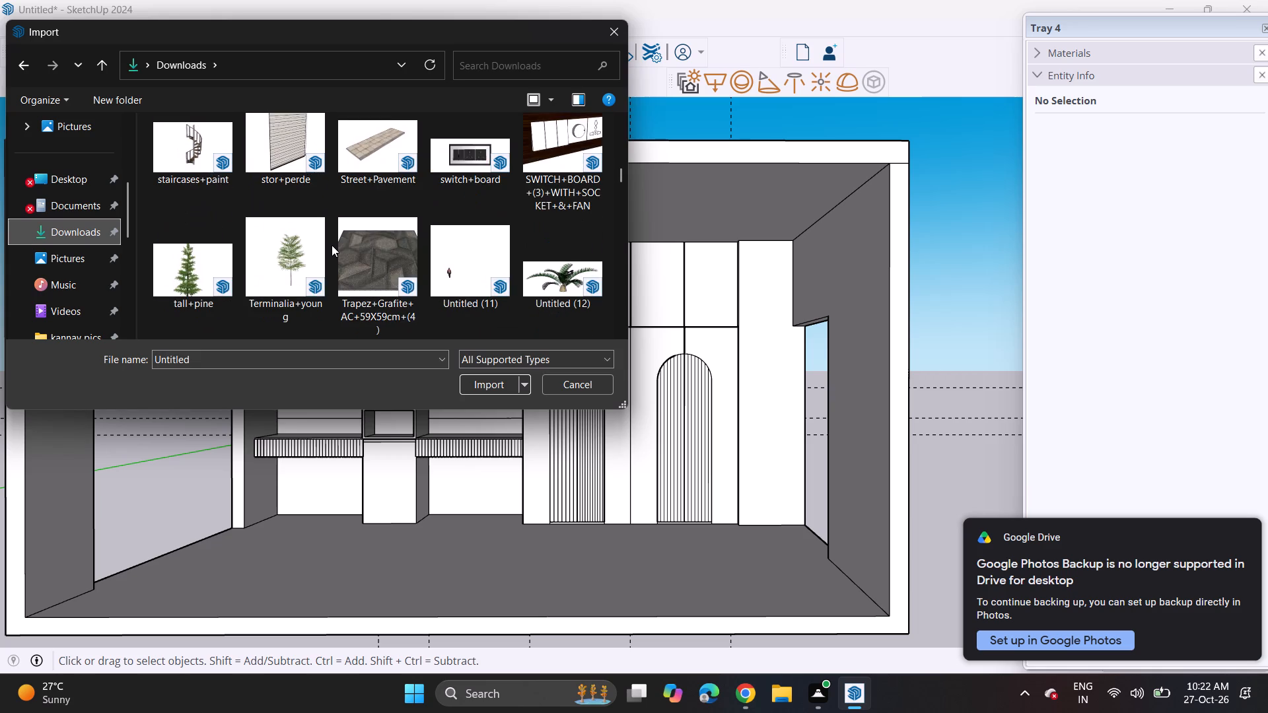
scroll(332, 245, "down", 2)
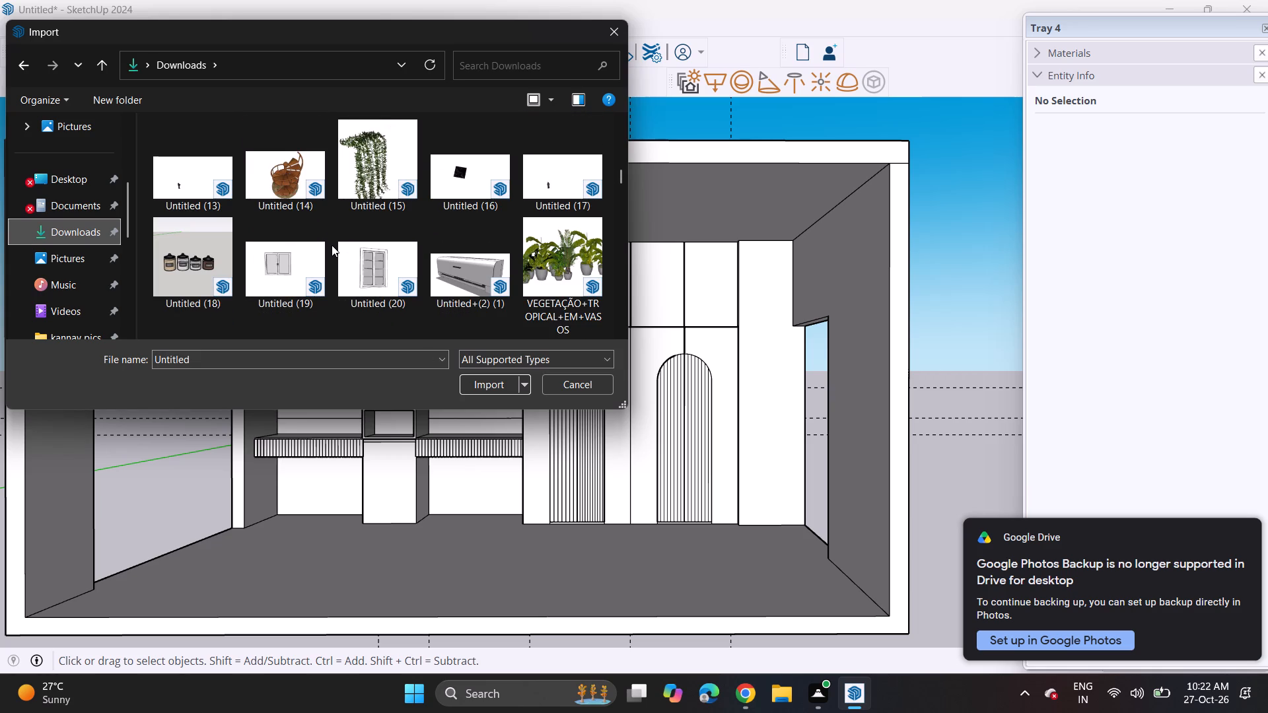
scroll(332, 245, "down", 2)
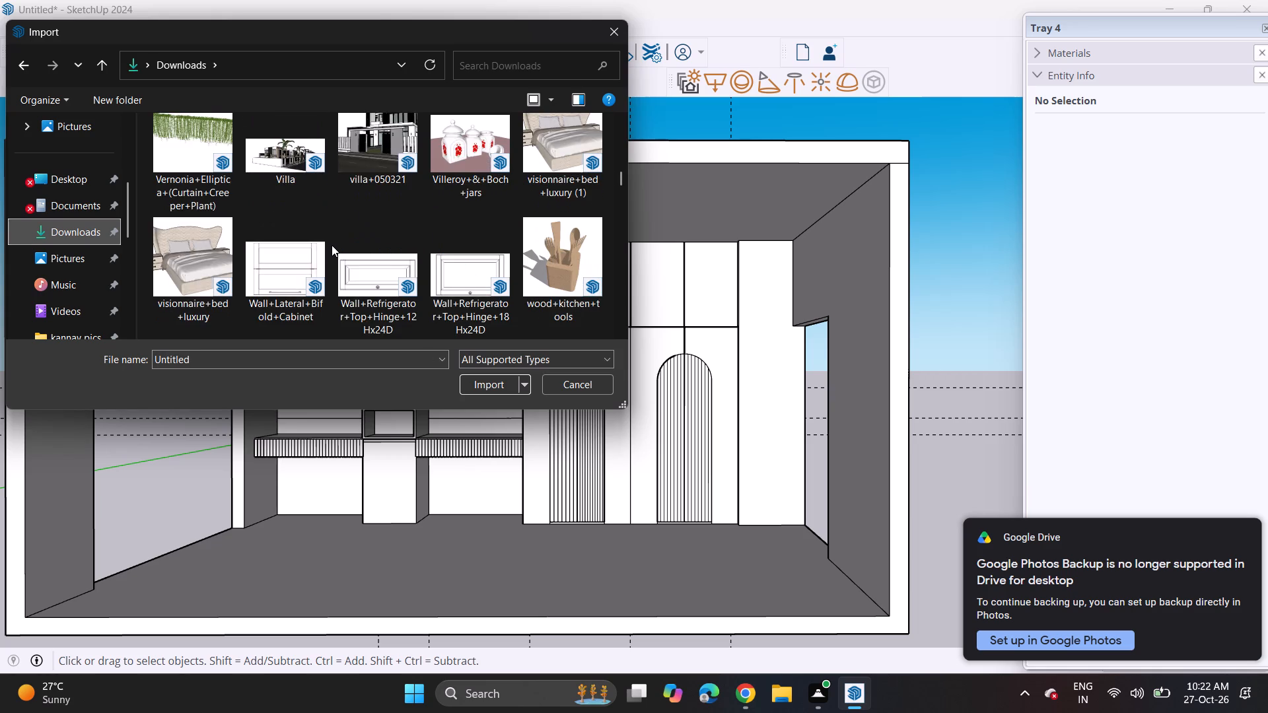
scroll(332, 245, "down", 2)
scroll(332, 245, "up", 1)
scroll(332, 245, "down", 2)
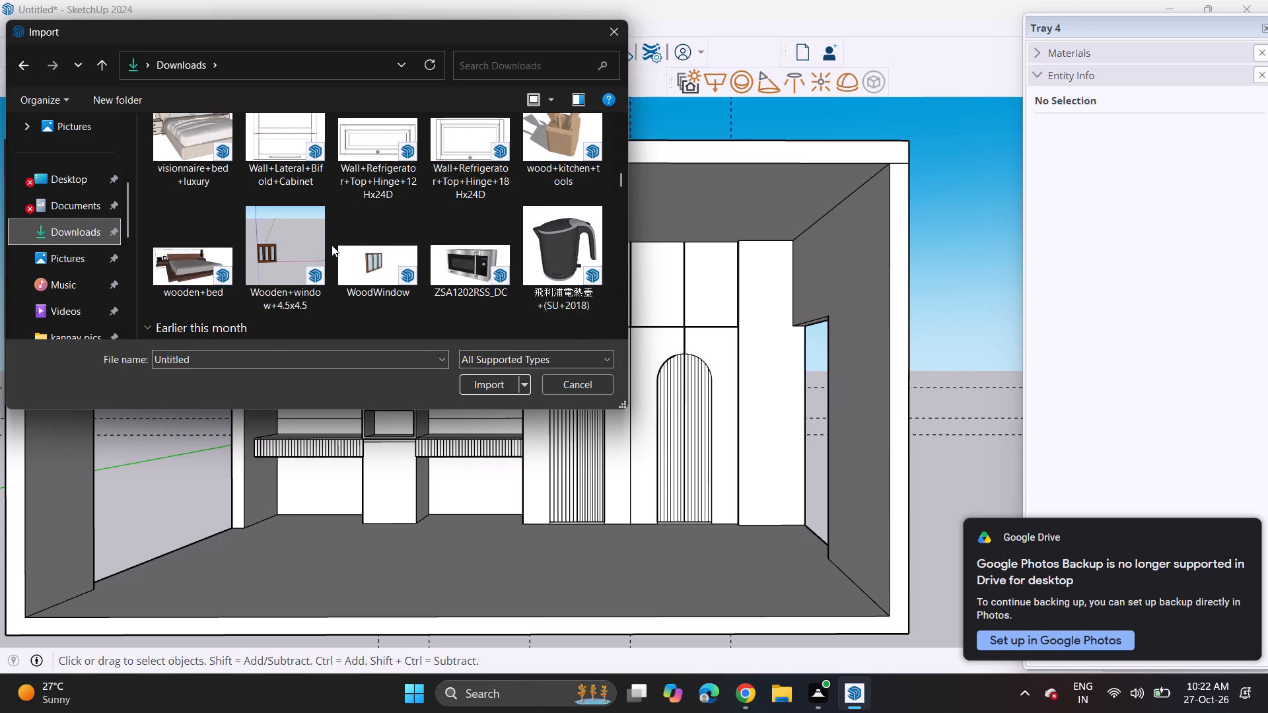
scroll(332, 245, "down", 2)
scroll(332, 245, "up", 1)
scroll(332, 245, "down", 4)
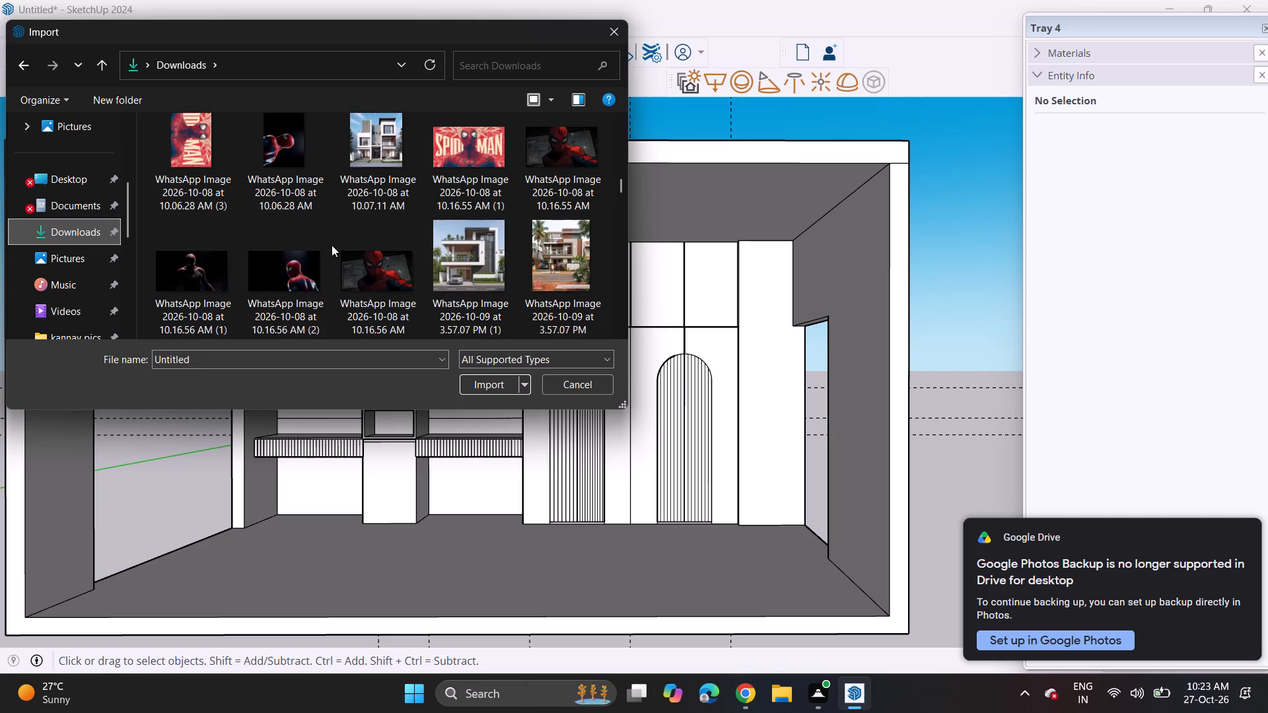
scroll(332, 245, "down", 3)
scroll(332, 245, "up", 1)
scroll(332, 245, "down", 3)
scroll(332, 245, "up", 1)
scroll(332, 245, "down", 1)
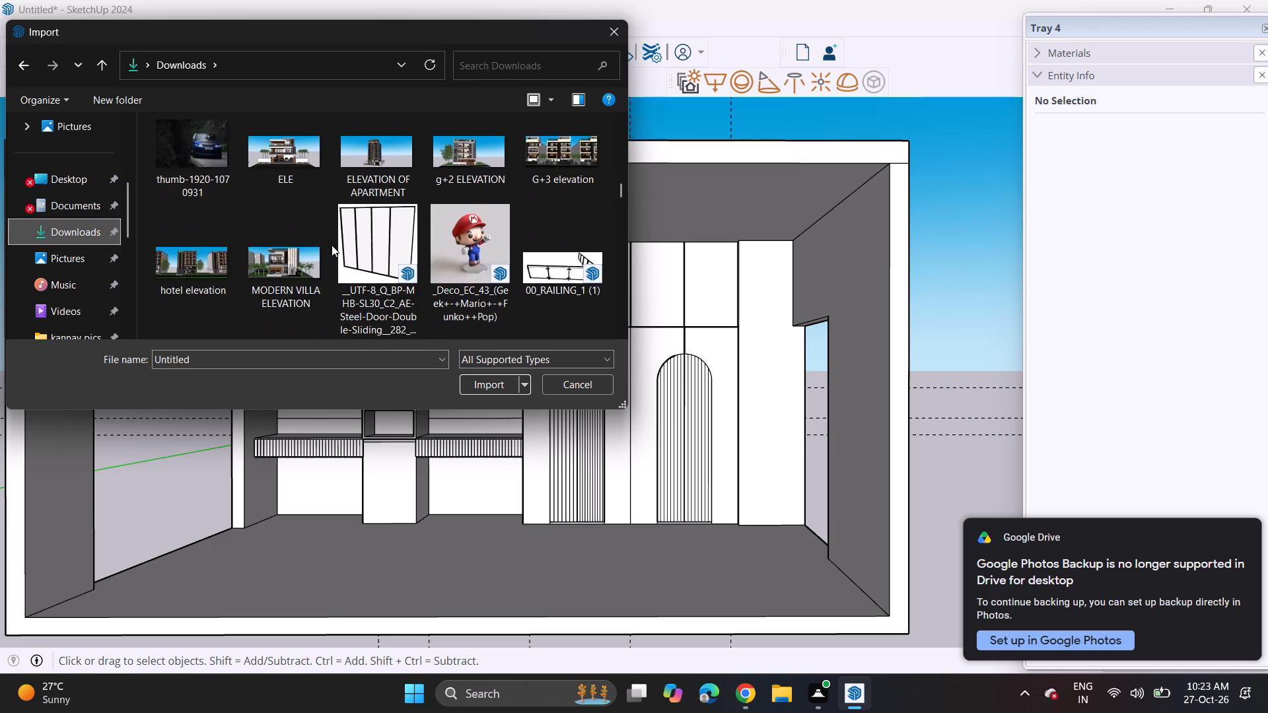
scroll(332, 245, "down", 2)
scroll(332, 245, "up", 1)
scroll(332, 245, "down", 3)
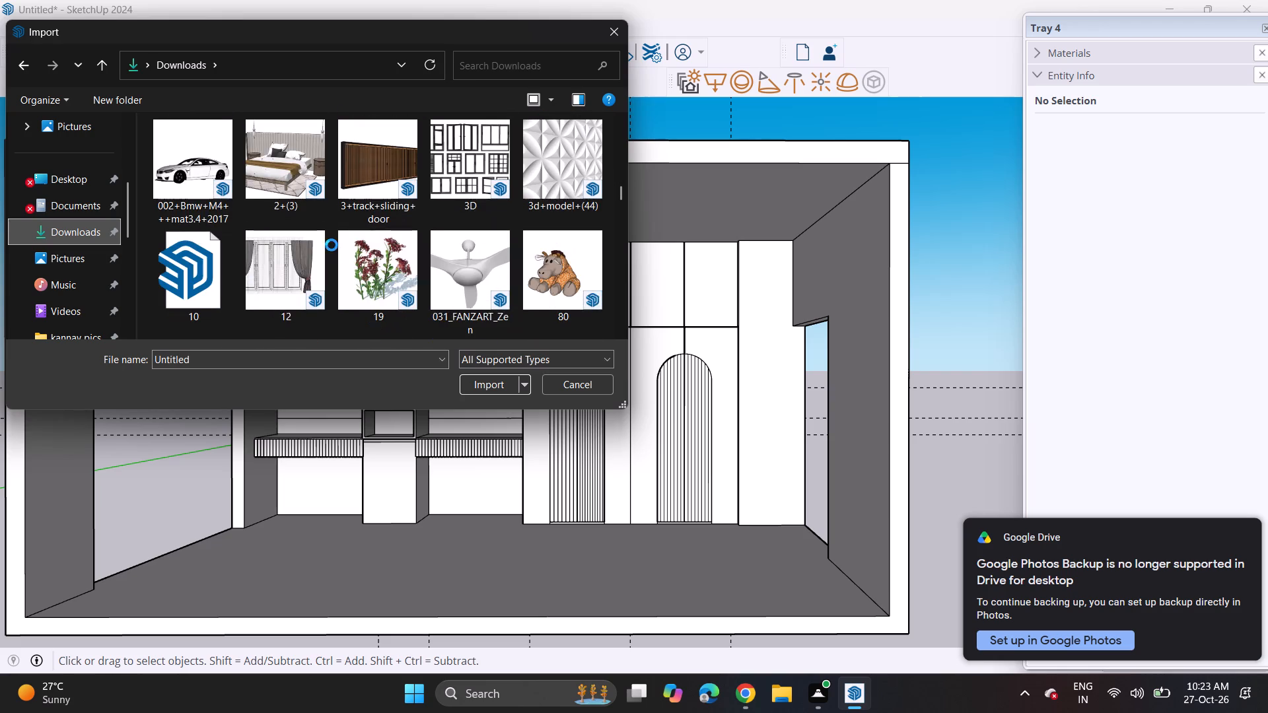
scroll(332, 245, "down", 3)
scroll(332, 245, "up", 1)
scroll(332, 245, "down", 2)
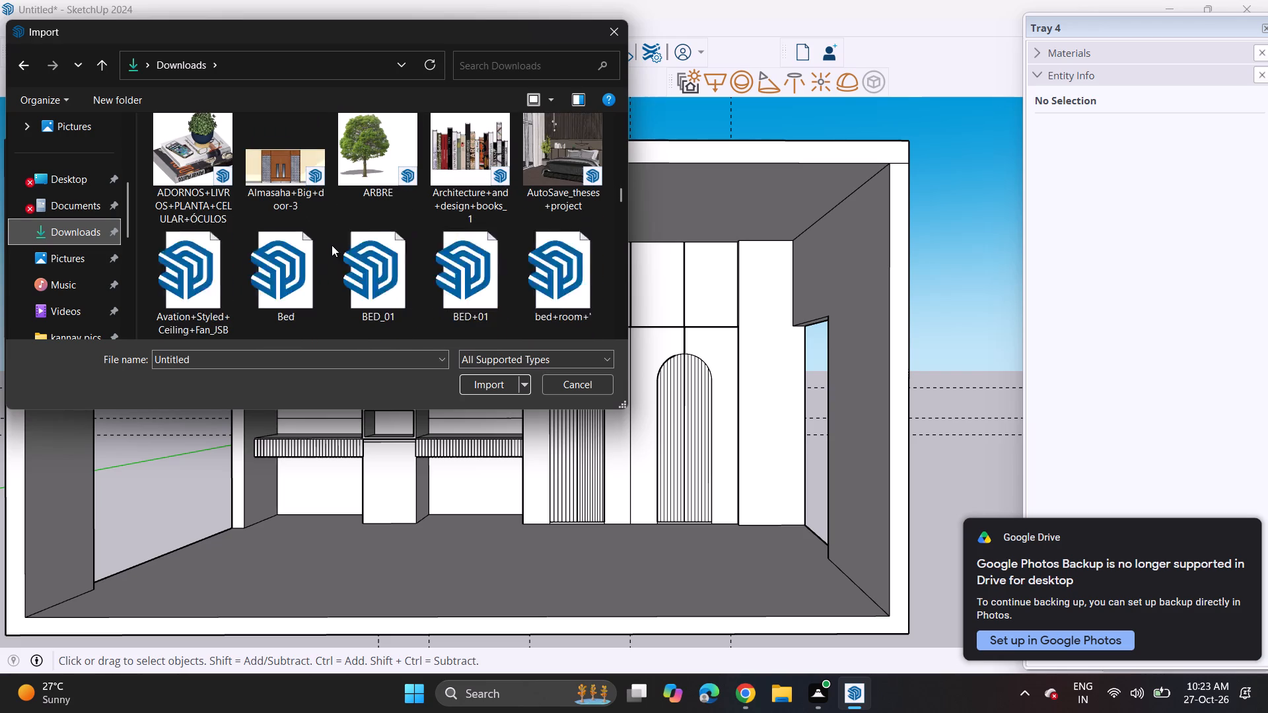
left_click(449, 160)
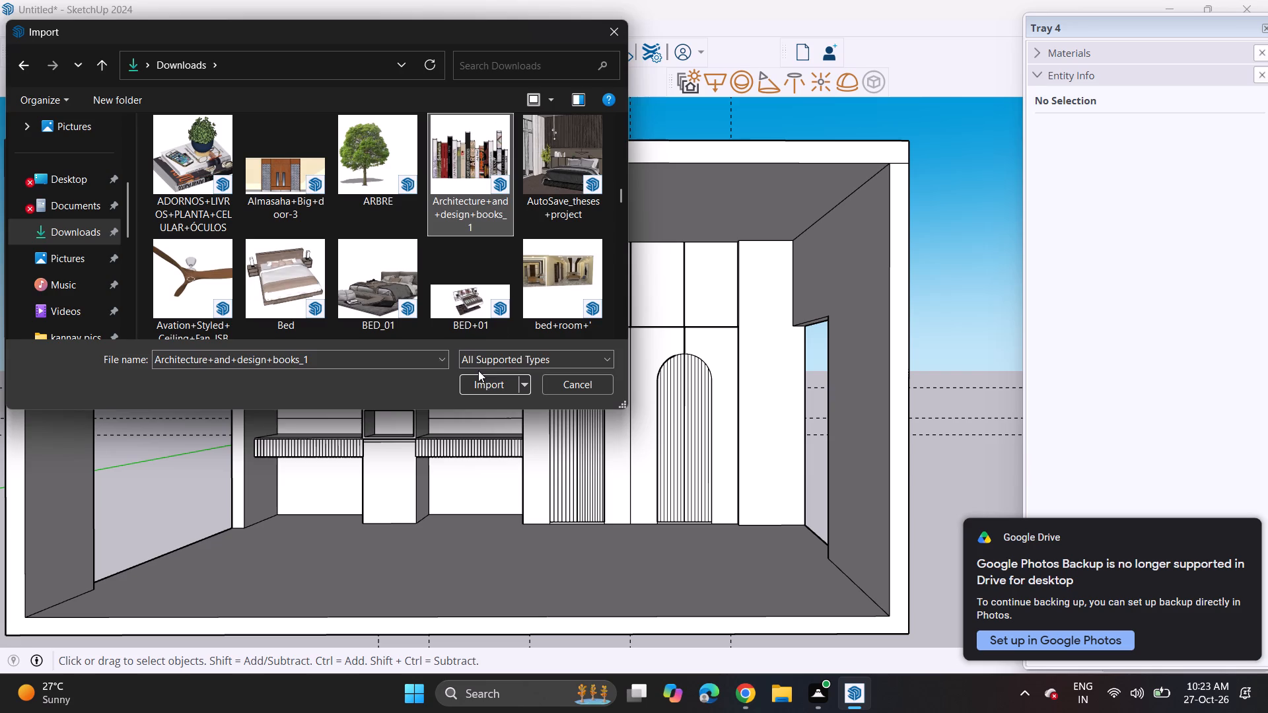
left_click(486, 386)
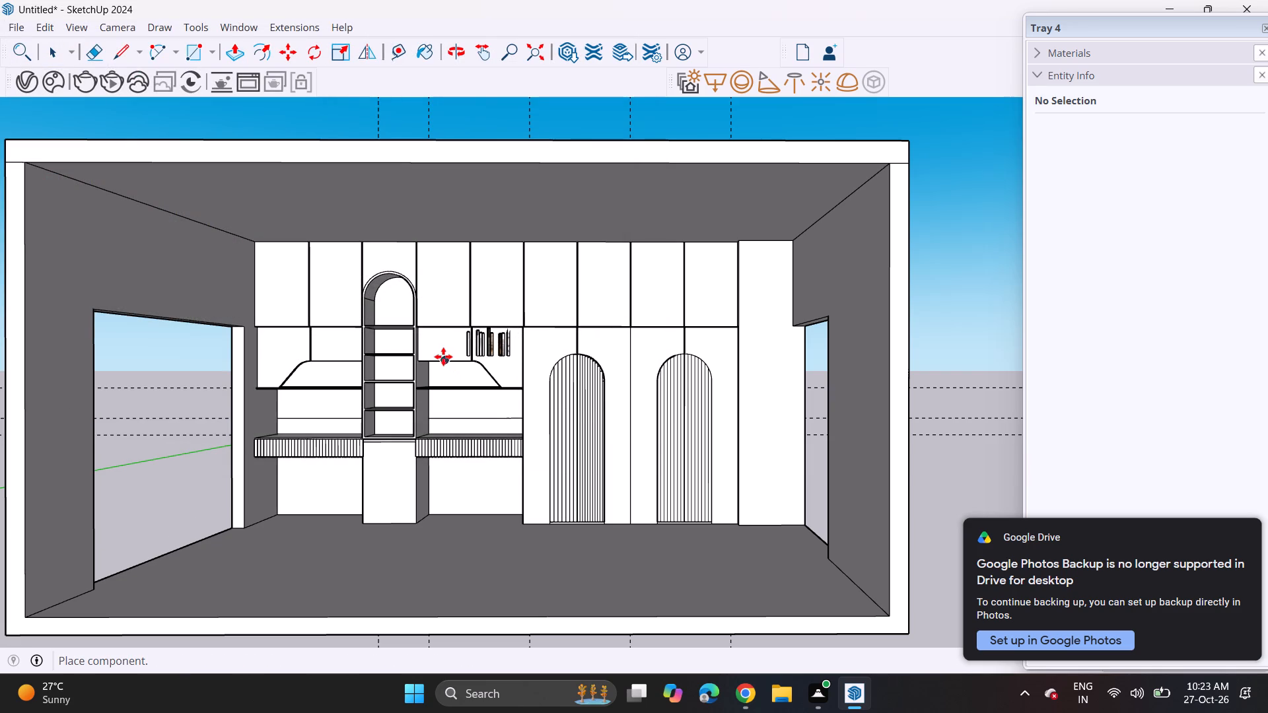
scroll(275, 389, "up", 3)
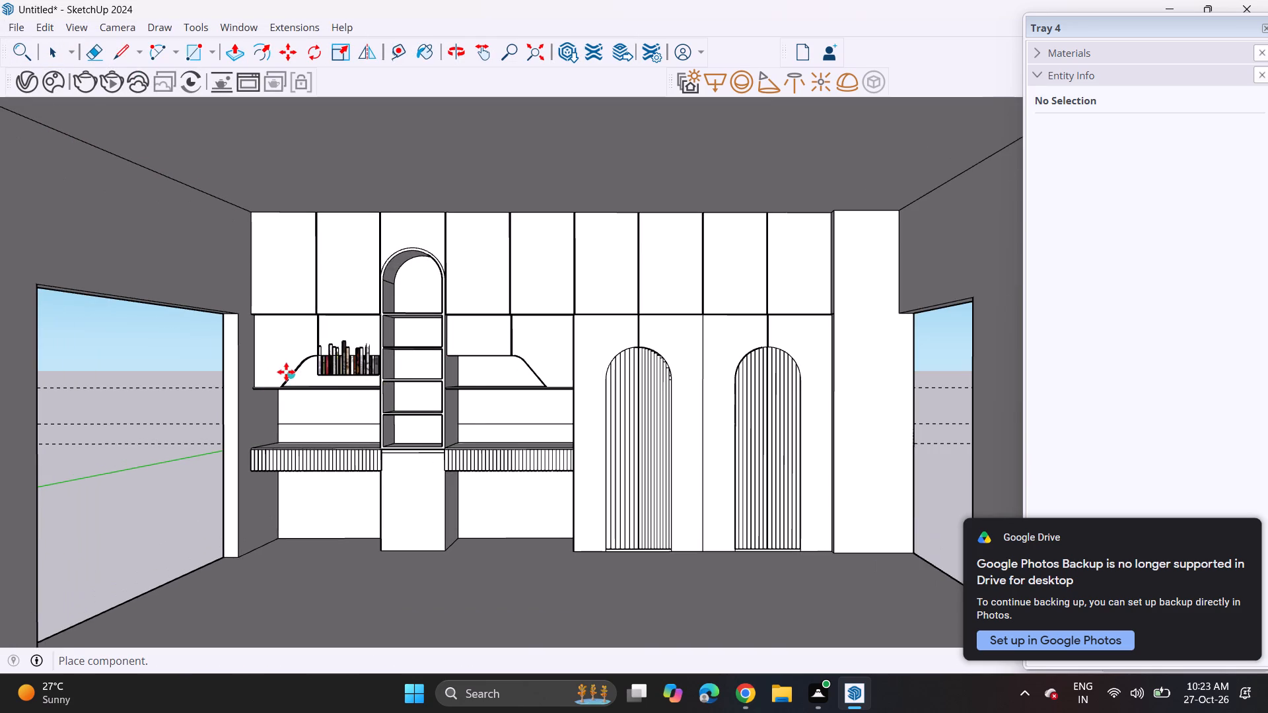
Place the imported books on the open shelf near the room's side wall and move them back behind the curved cabinet panel.
scroll(286, 372, "up", 1)
middle_click_drag(286, 372, 306, 429)
scroll(306, 429, "down", 1)
scroll(306, 429, "up", 1)
scroll(270, 382, "up", 12)
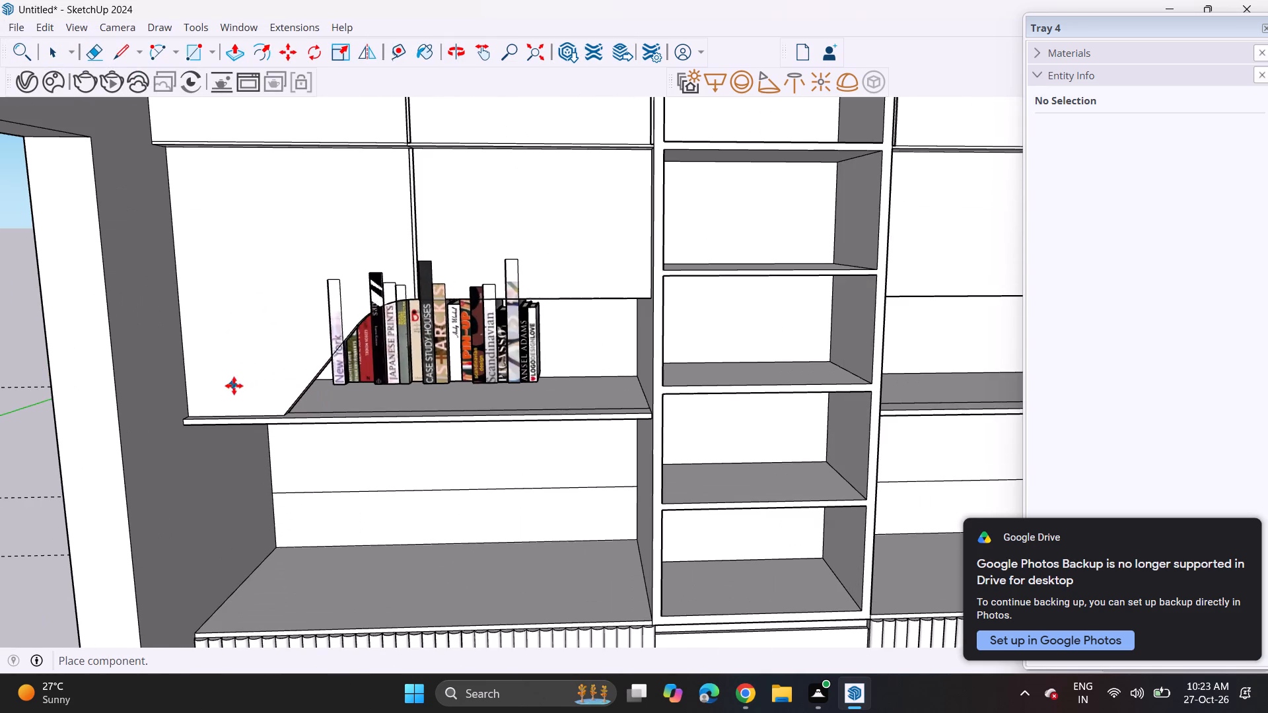
left_click(217, 403)
left_click(445, 383)
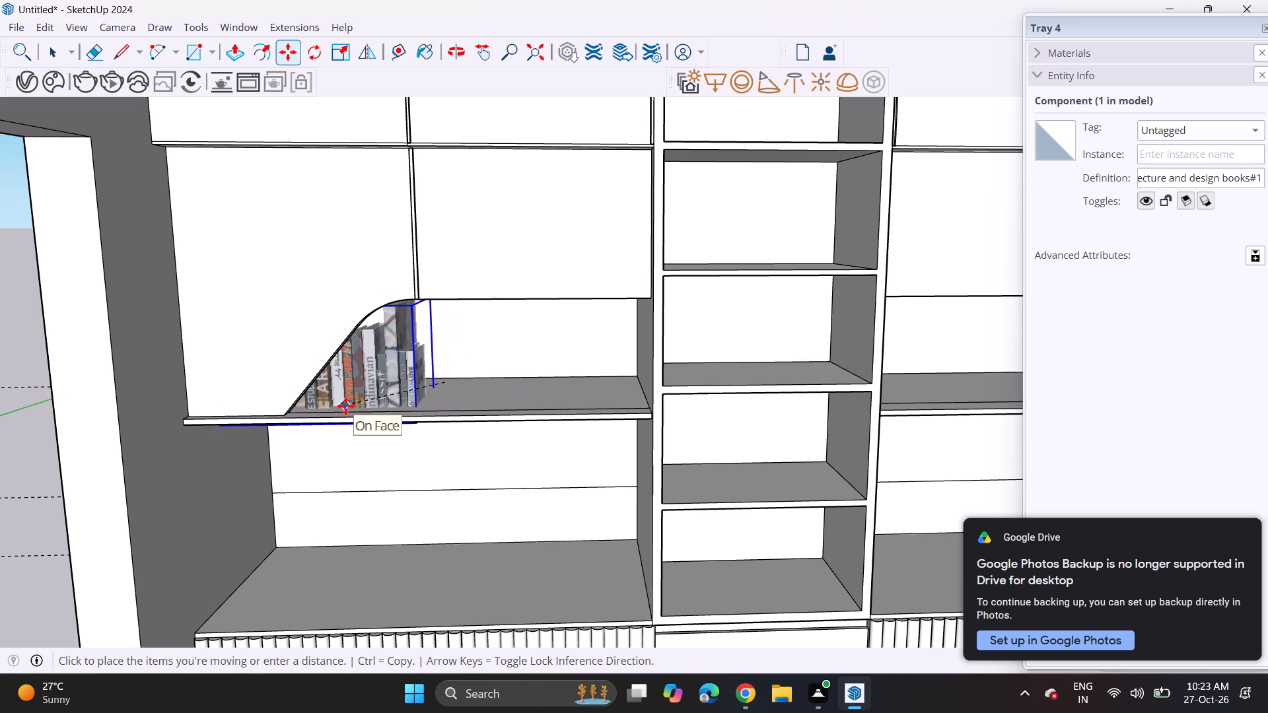
left_click(345, 406)
scroll(357, 397, "down", 2)
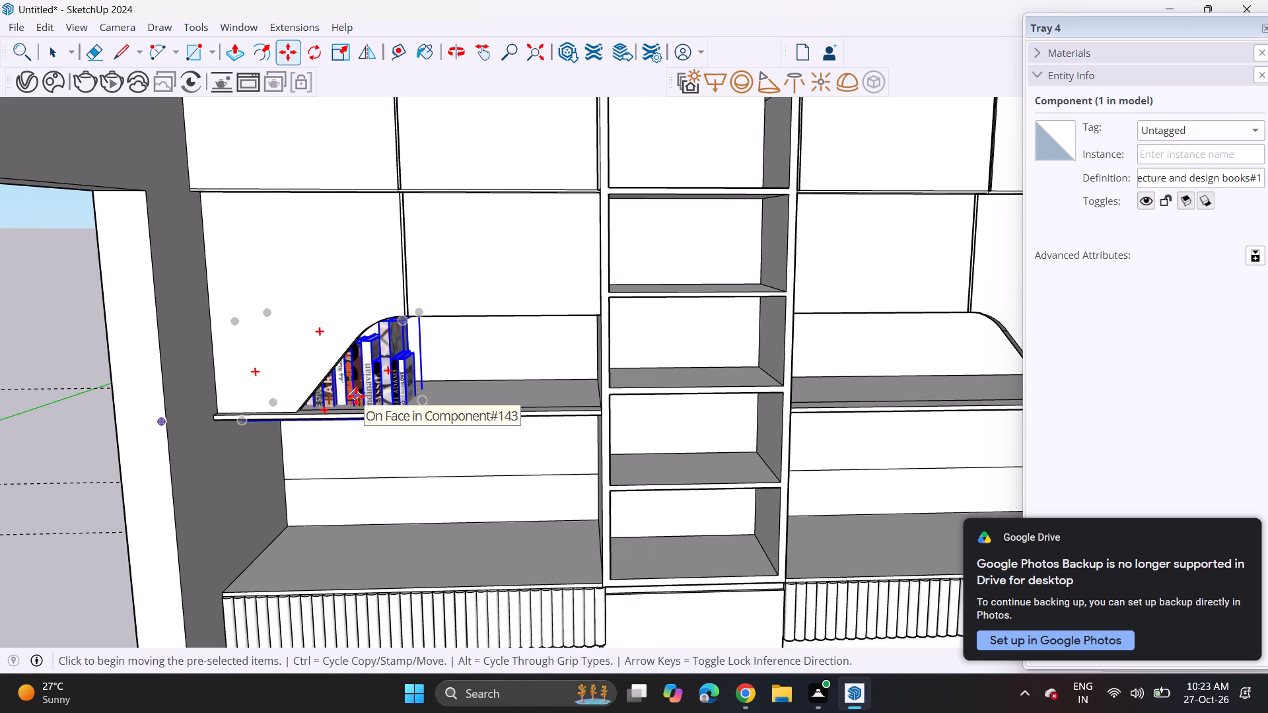
Copy the row of books across the shelf tower to the matching curved niche beside the arched fluted doors.
left_click(350, 388)
middle_click_drag(462, 376, 190, 366, "shift")
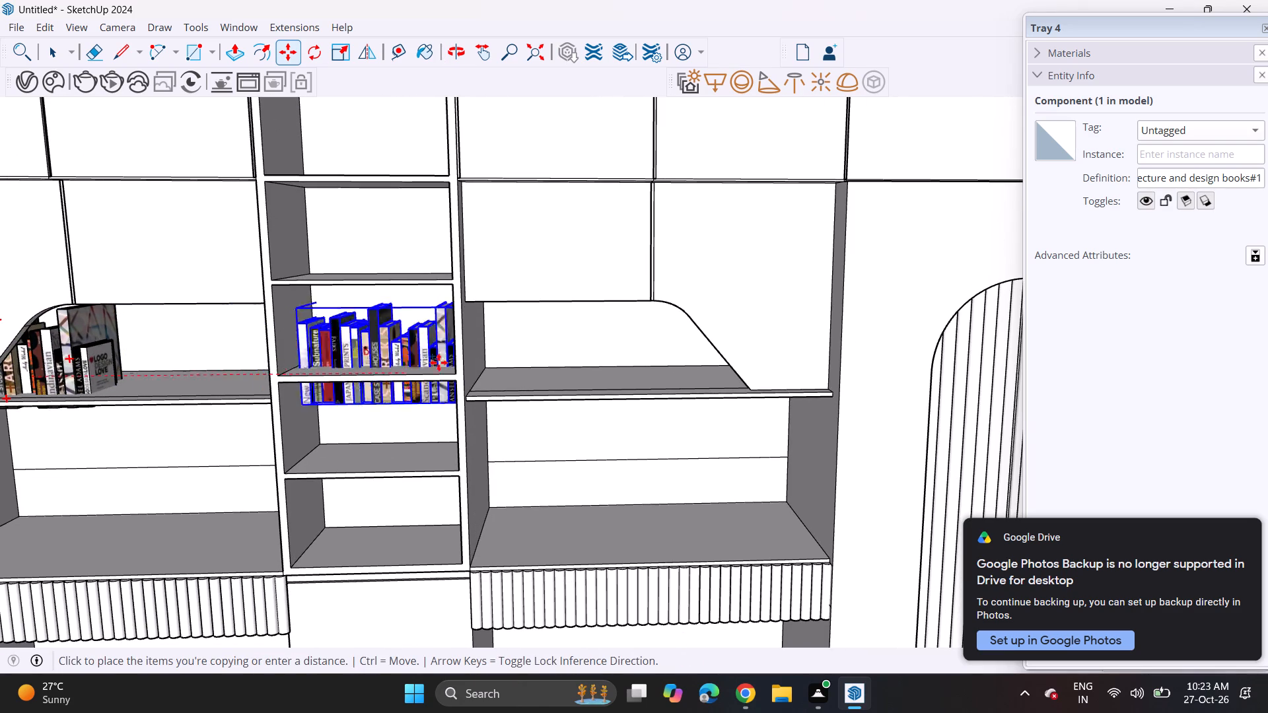
left_click(587, 321)
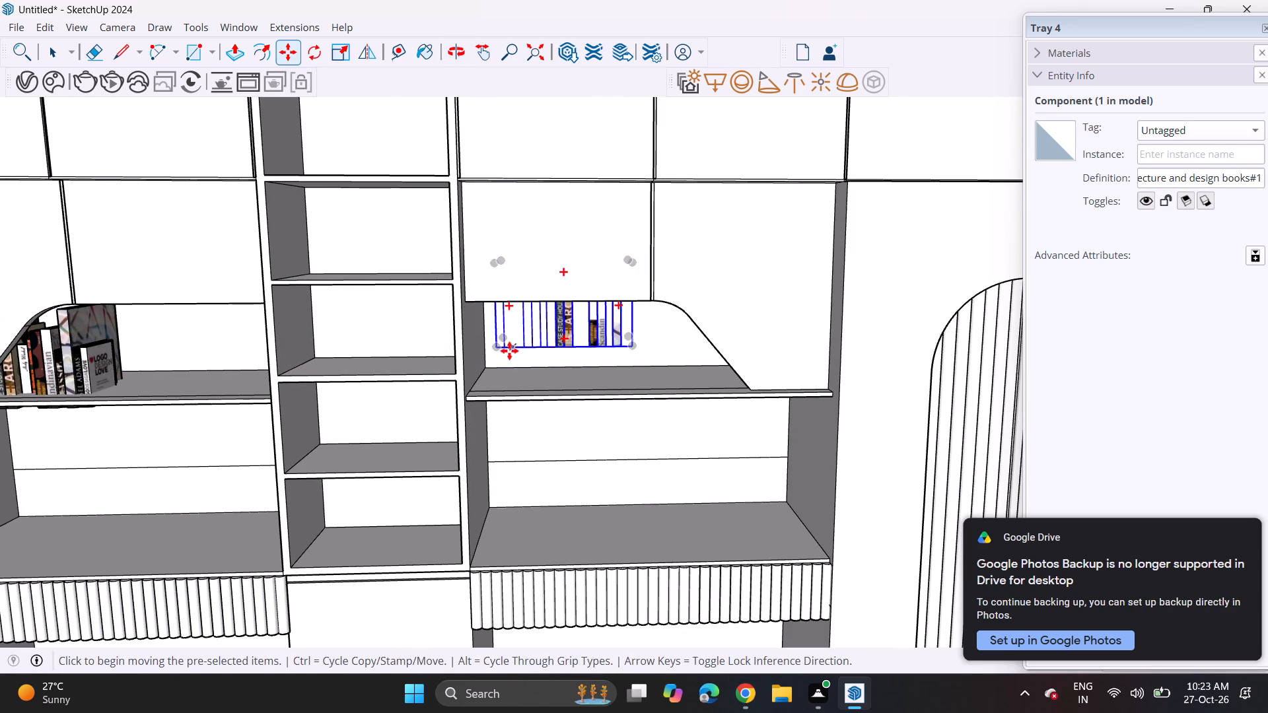
Move the copied books down to shelf level and back into the niche, close to the shelf tower's side.
left_click(493, 349)
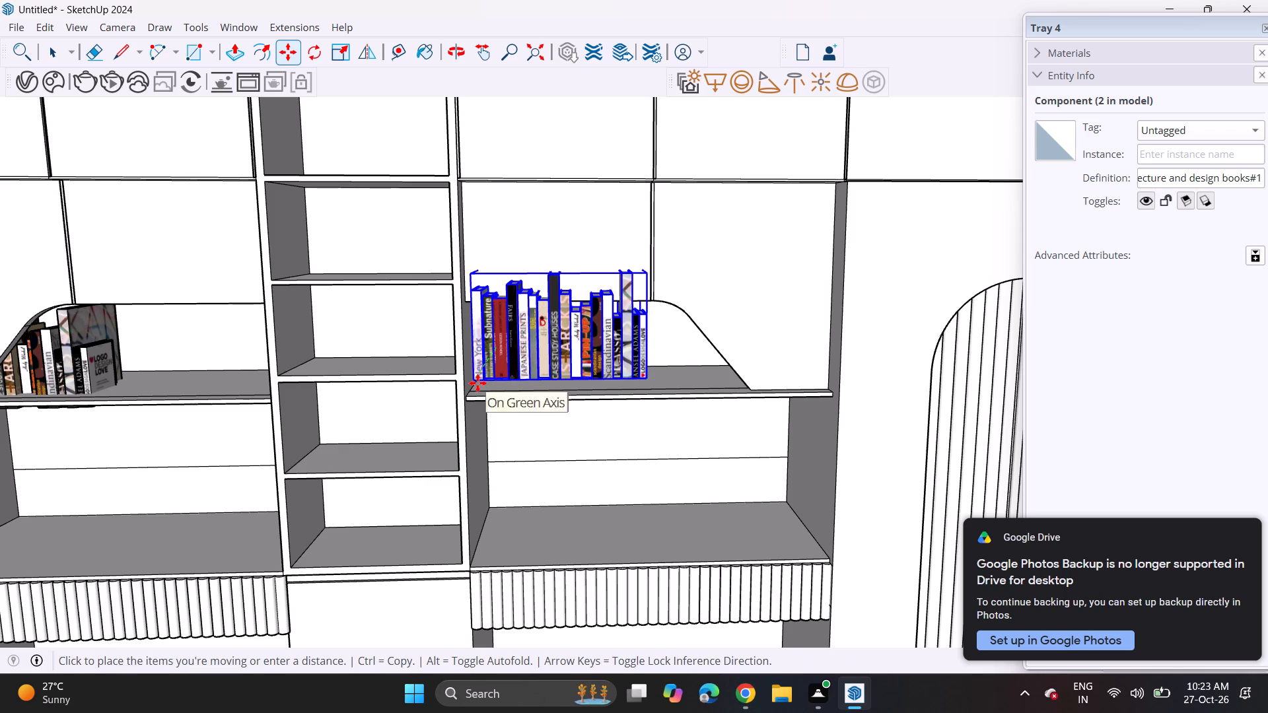
left_click(477, 383)
middle_click_drag(588, 368, 557, 325)
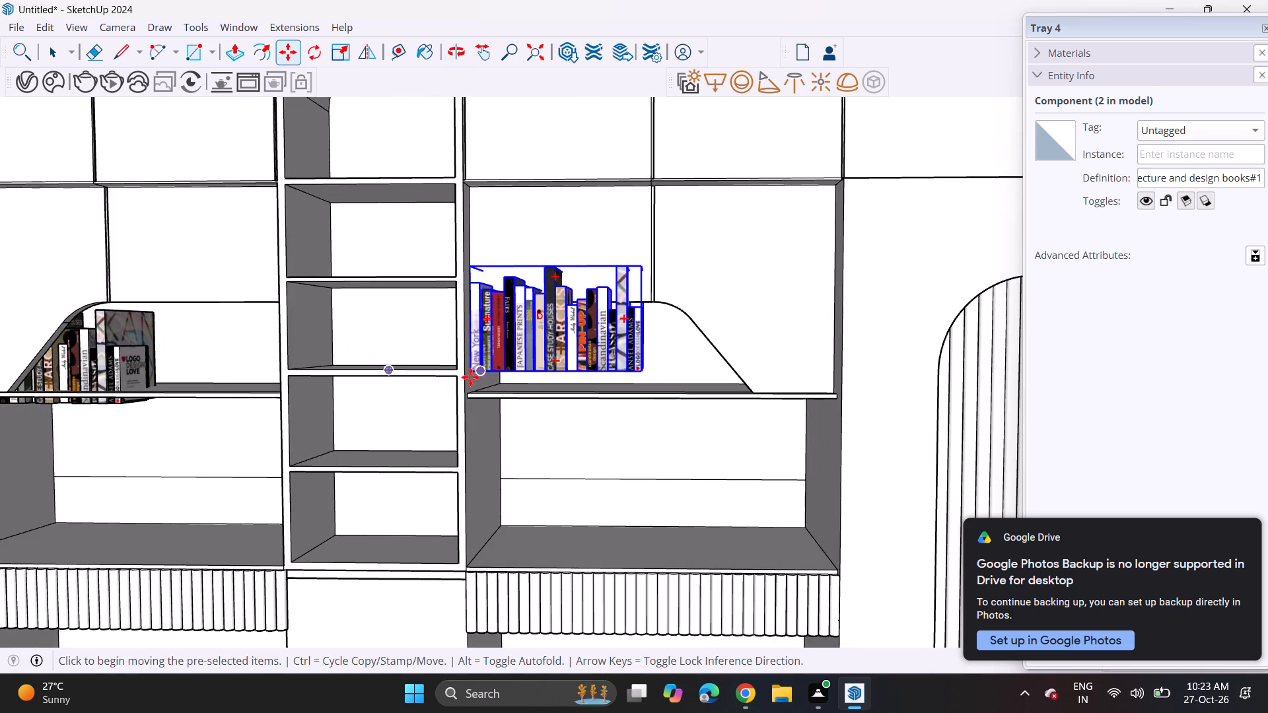
left_click(469, 378)
scroll(494, 380, "up", 1)
middle_click_drag(494, 380, 520, 455)
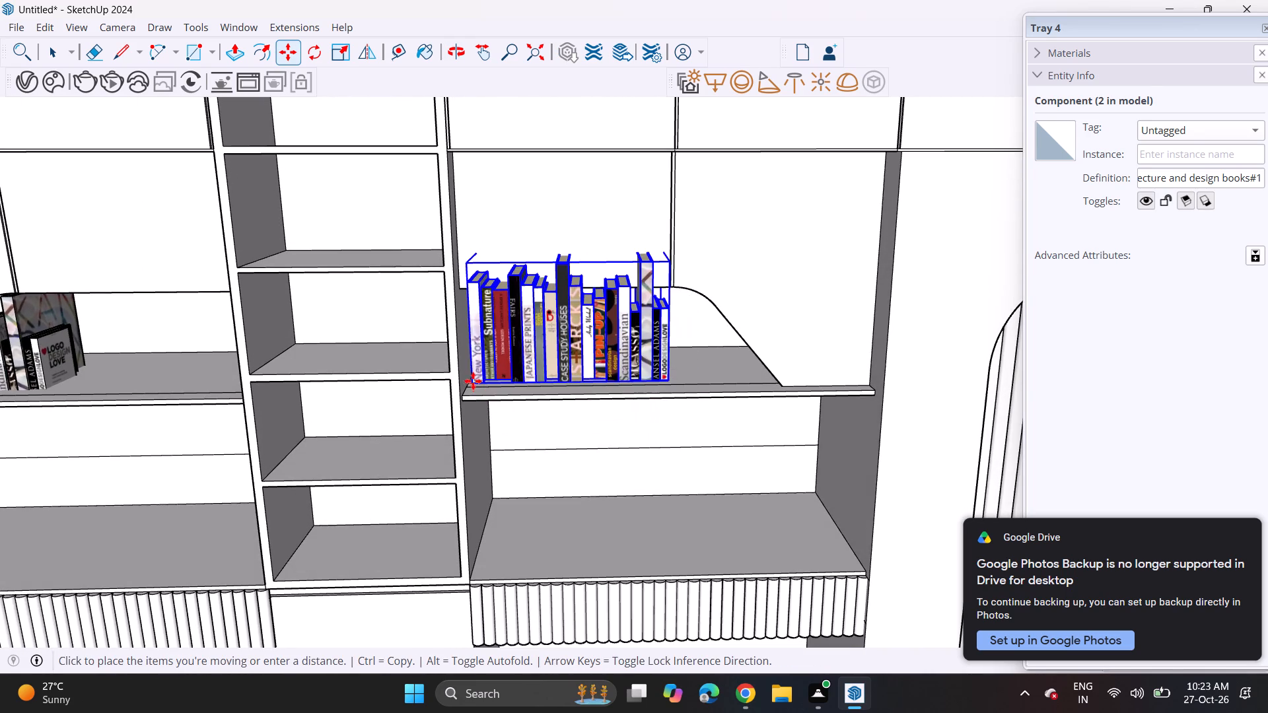
left_click(472, 380)
middle_click_drag(589, 318, 359, 347)
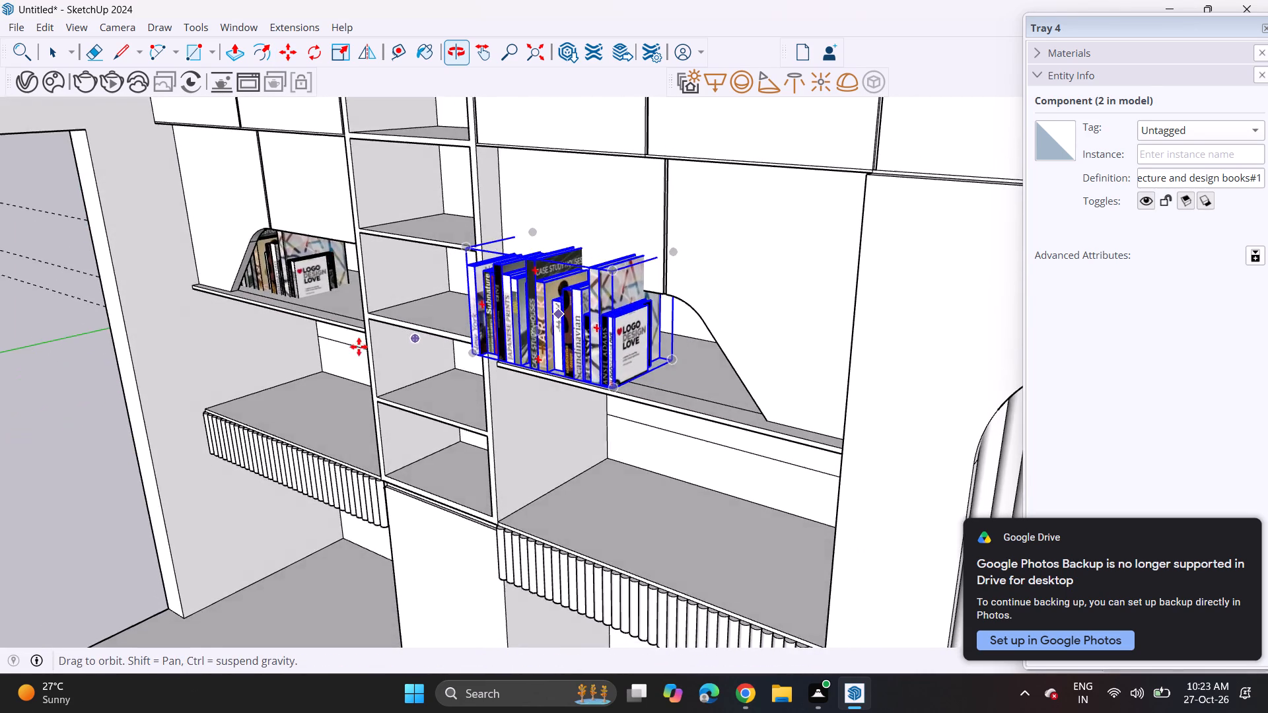
scroll(496, 327, "up", 5)
left_click(452, 372)
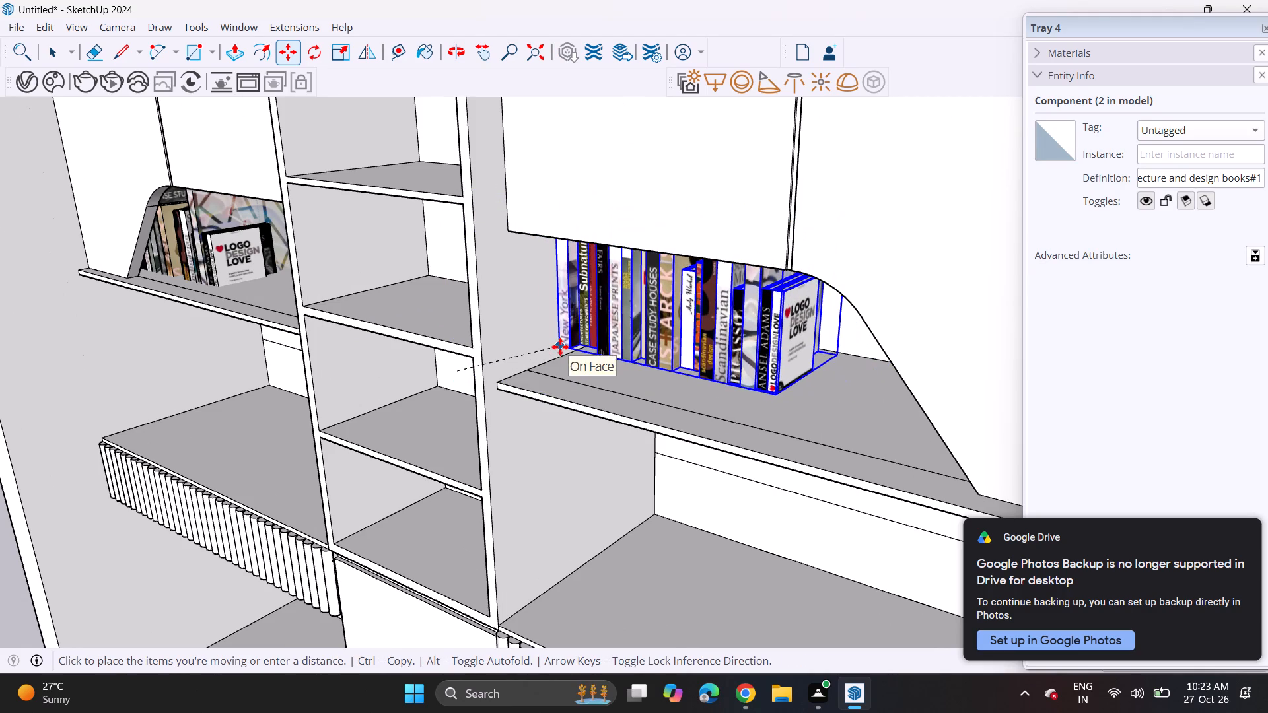
left_click(560, 347)
Fine-tune the copied books' position so their base sits on the niche shelf beside the shelf tower.
scroll(586, 376, "up", 1)
middle_click_drag(592, 372, 732, 326)
scroll(706, 311, "up", 2)
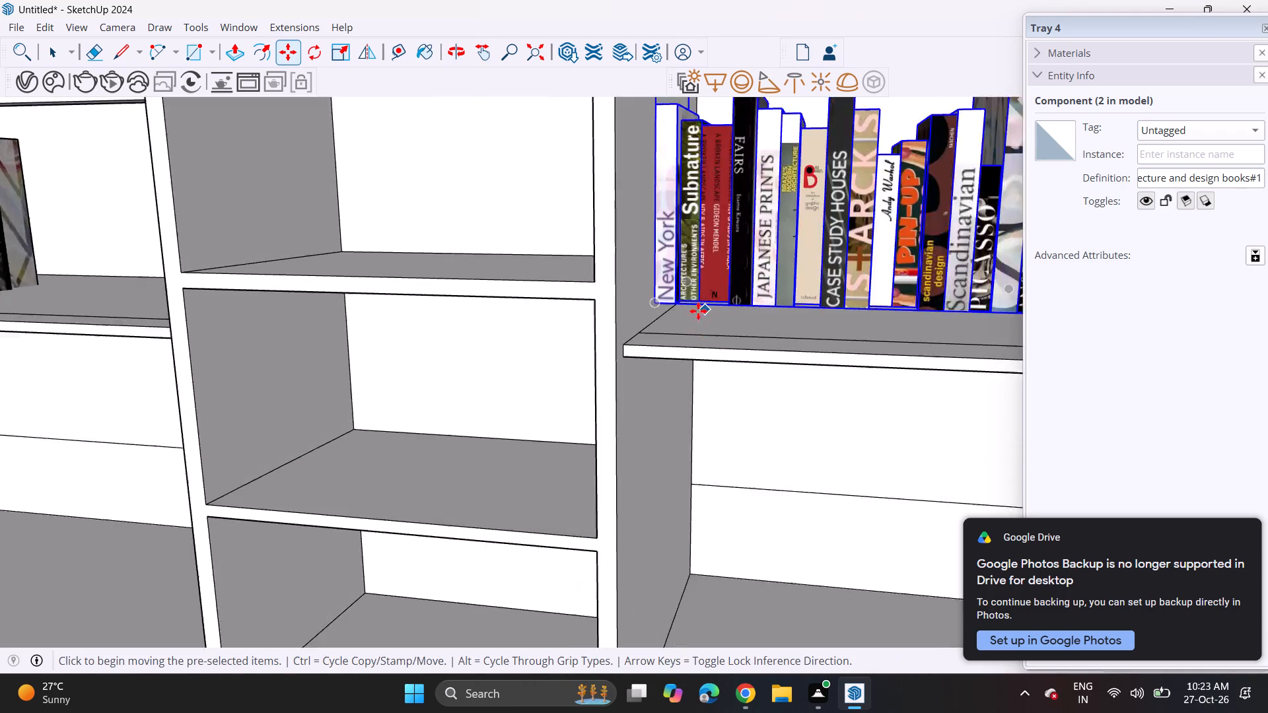
scroll(698, 311, "up", 9)
left_click(639, 292)
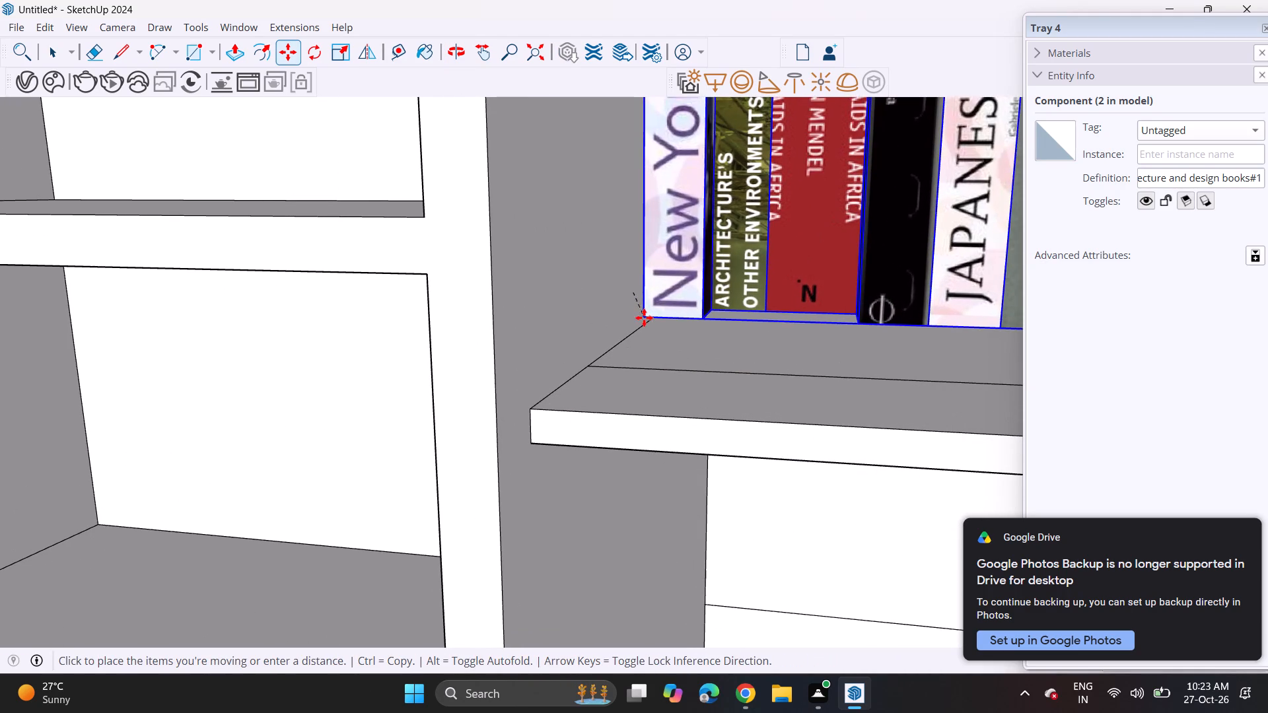
left_click(651, 277)
left_click(719, 155)
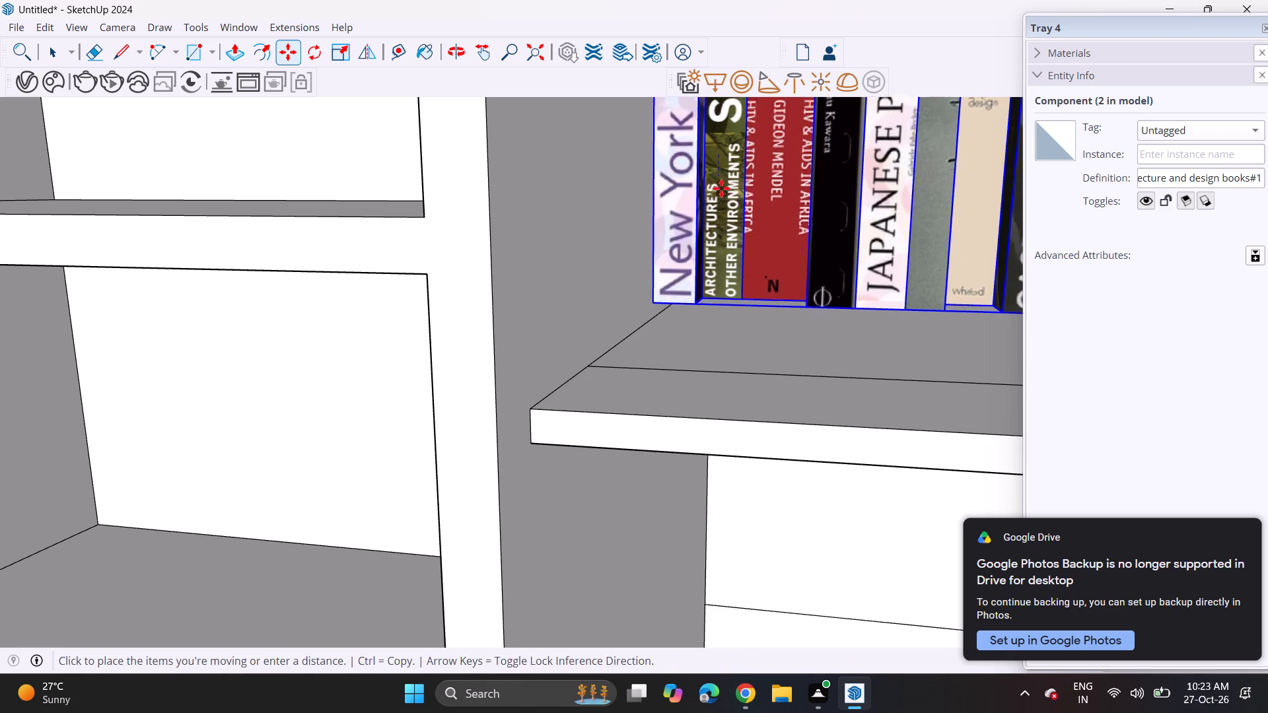
left_click(722, 193)
scroll(616, 254, "down", 9)
scroll(600, 282, "up", 1)
scroll(599, 286, "down", 8)
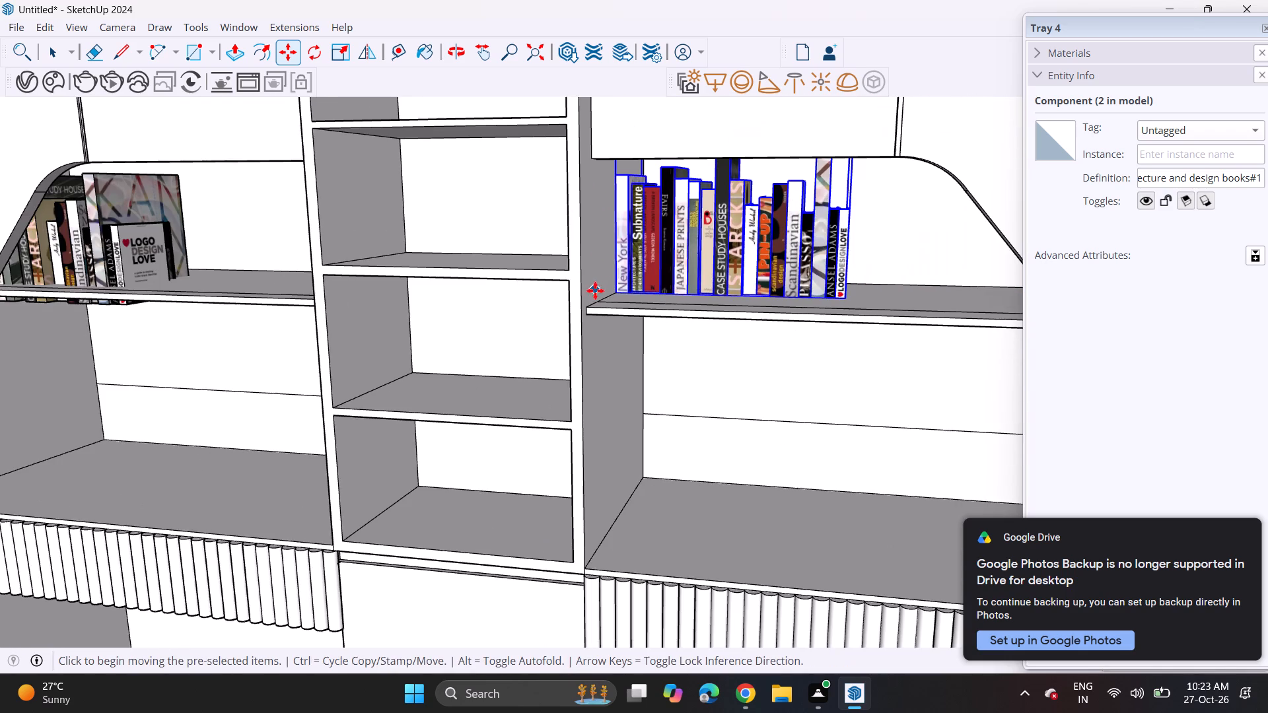
Raise the original row of books in the niche near the side wall so its base rests on the shelf.
middle_click_drag(135, 287, 474, 322, "shift")
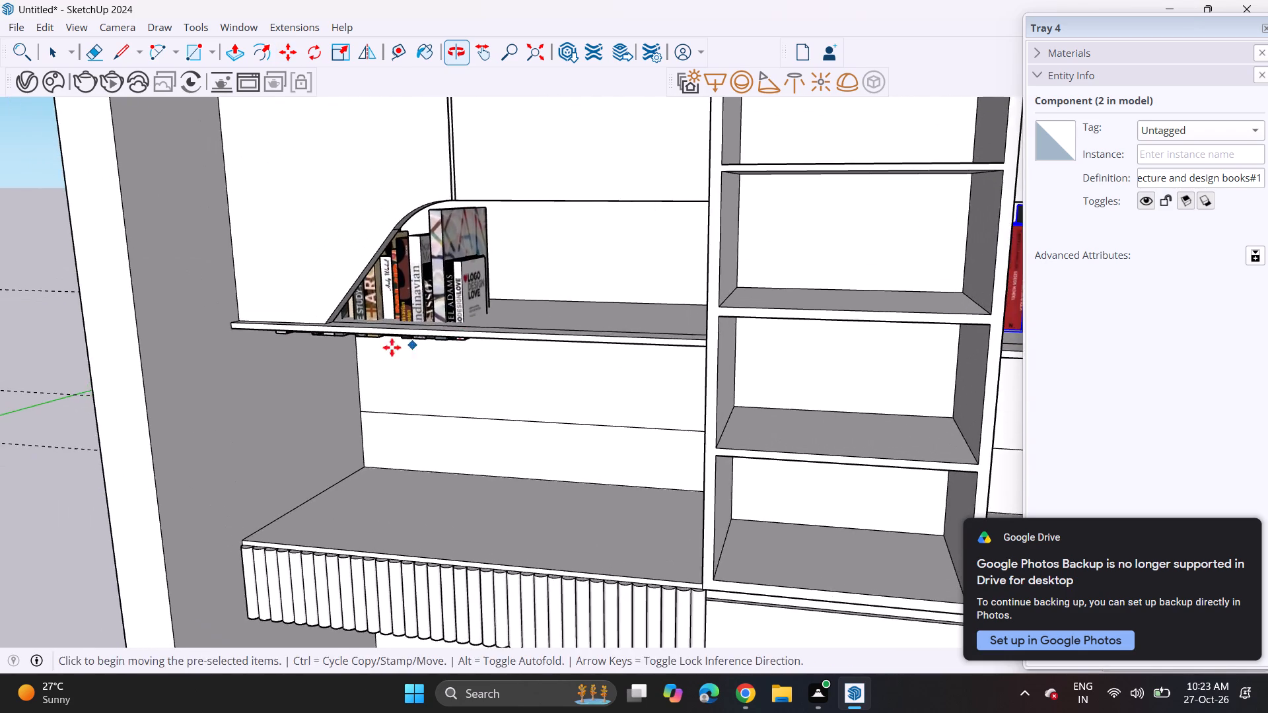
scroll(386, 336, "up", 1)
middle_click_drag(384, 323, 386, 265)
scroll(275, 371, "up", 4)
key("space")
left_click(273, 337)
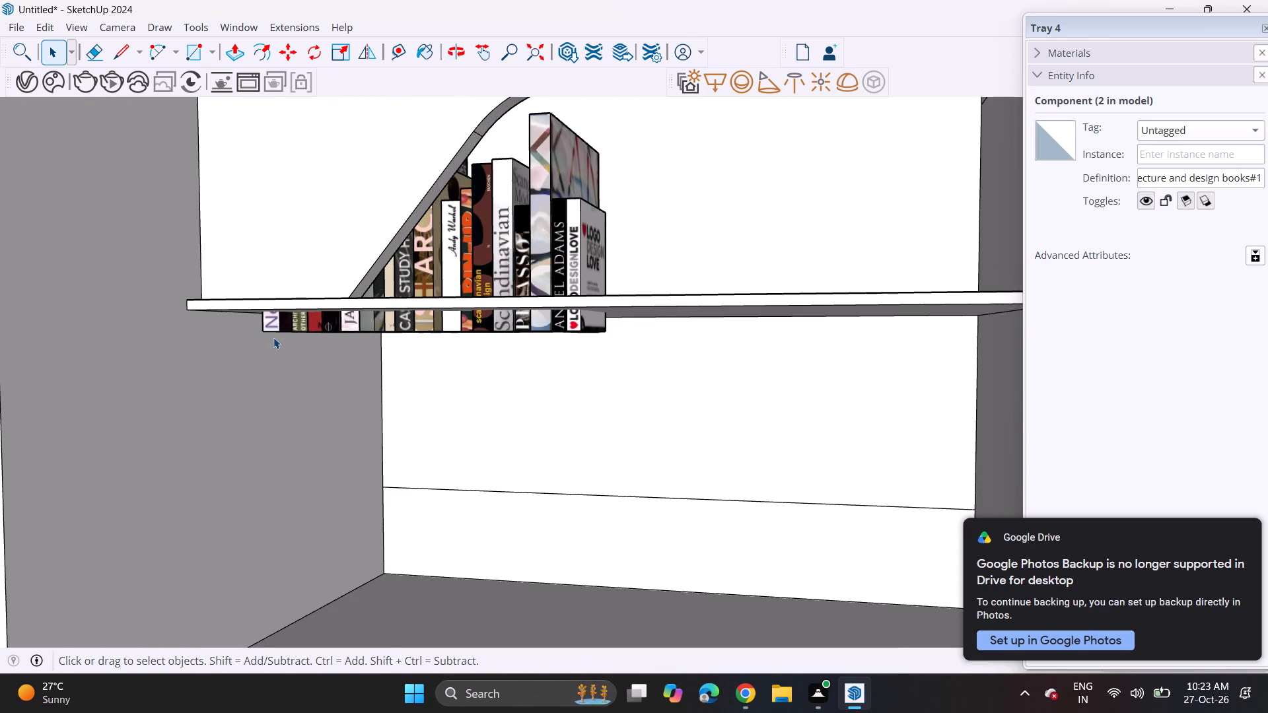
left_click(277, 331)
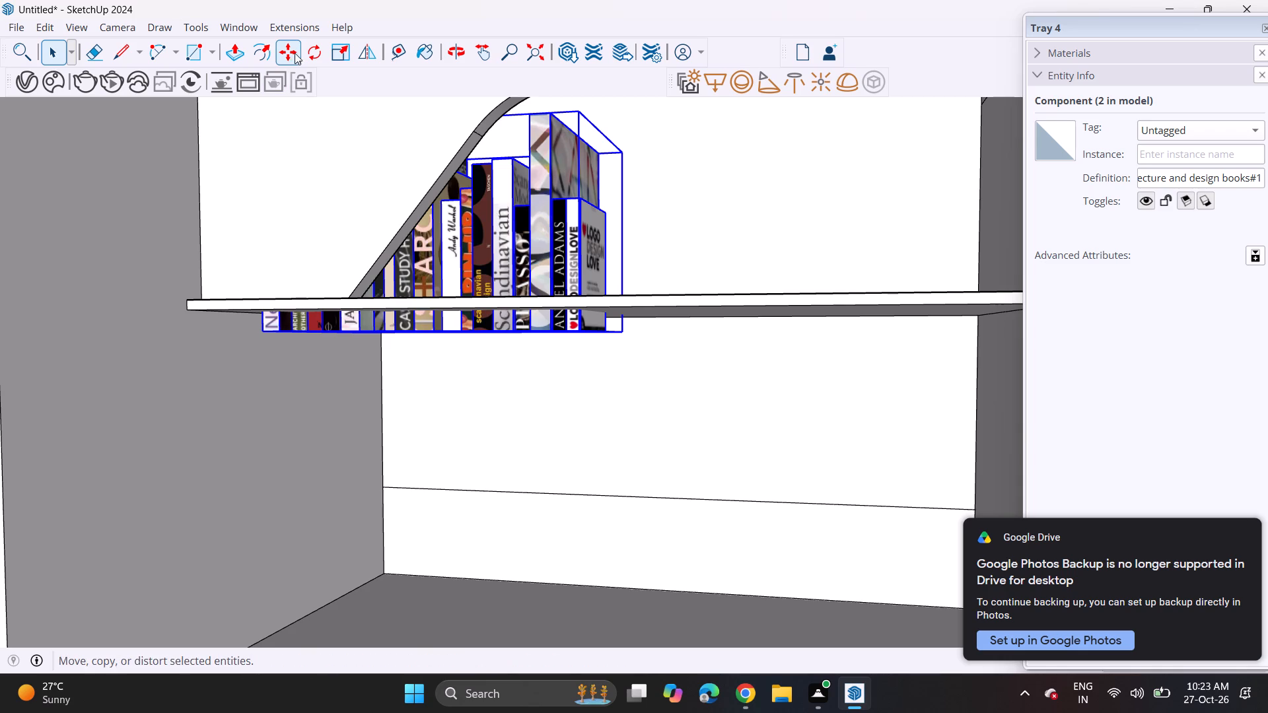
left_click(292, 53)
middle_click_drag(433, 230, 422, 287)
left_click(583, 345)
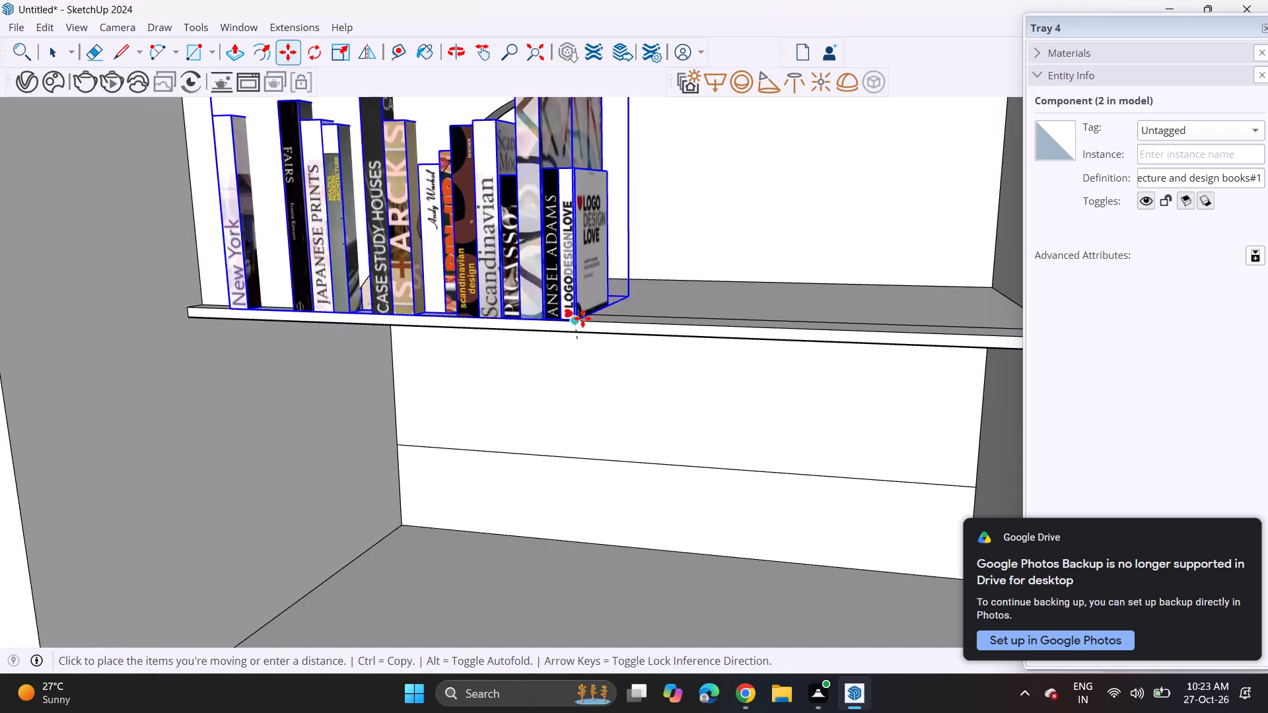
left_click(582, 316)
key("space")
left_click(658, 262)
scroll(650, 267, "down", 3)
scroll(647, 270, "up", 1)
scroll(644, 273, "down", 2)
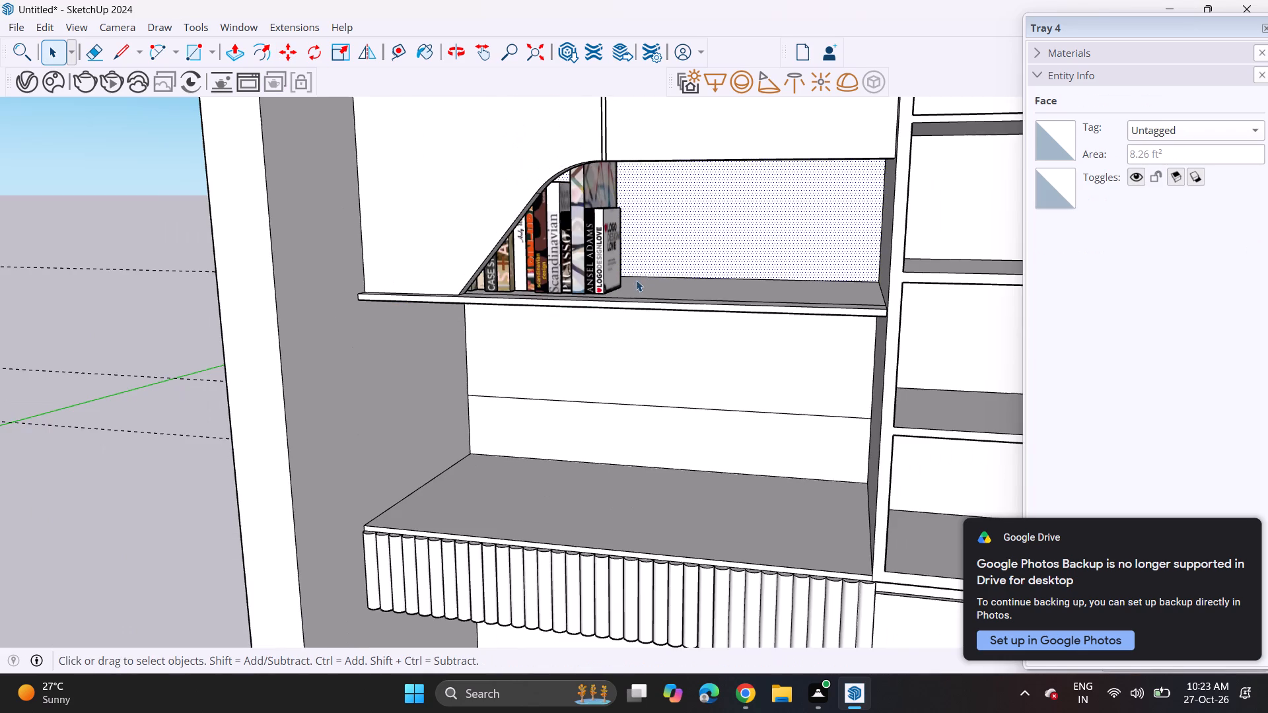
Review both book-filled niches and the whole cabinet wall from the front.
scroll(629, 290, "down", 3)
middle_click_drag(678, 278, 429, 335, "shift")
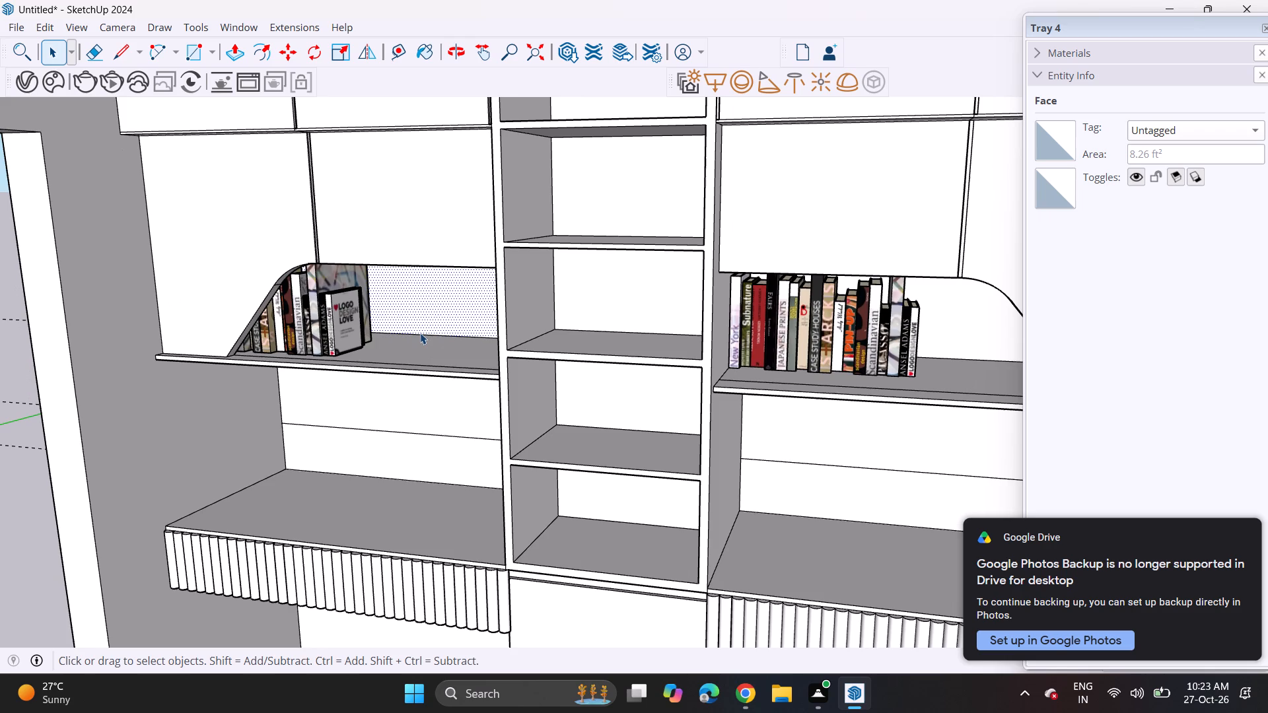
scroll(429, 341, "down", 2)
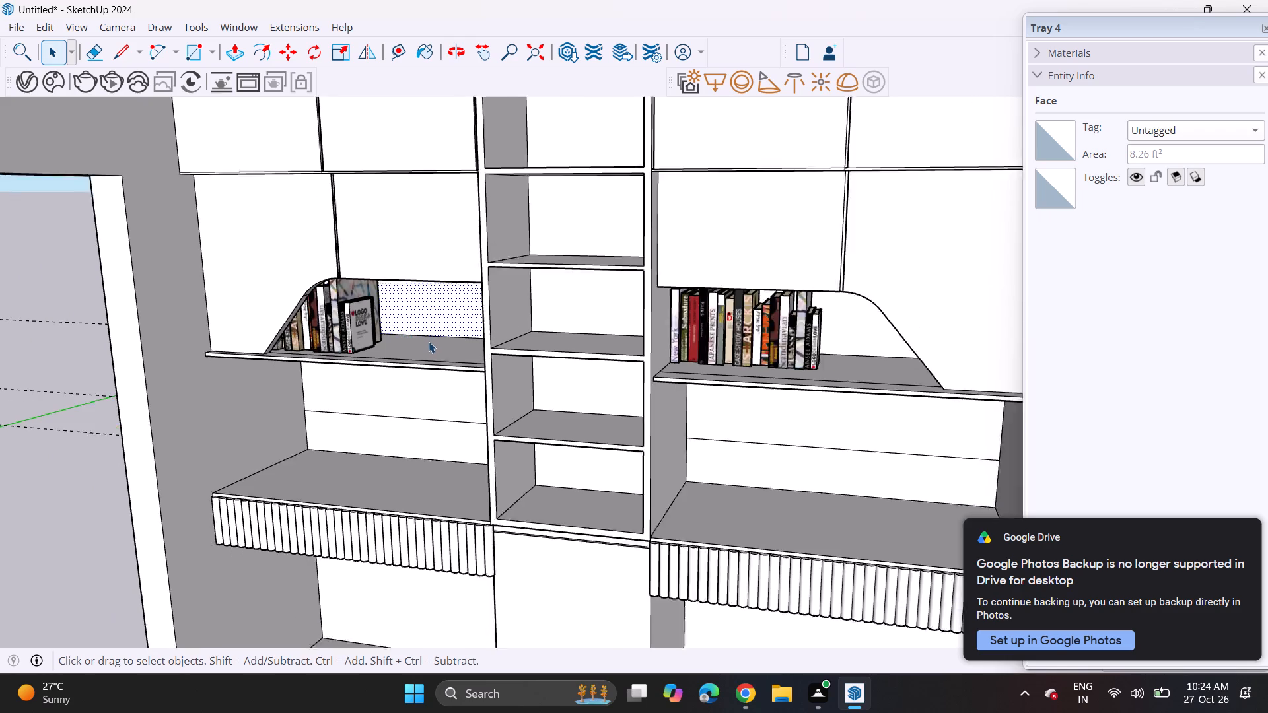
scroll(429, 341, "down", 2)
middle_click_drag(456, 333, 529, 282)
scroll(529, 282, "up", 1)
scroll(529, 284, "down", 1)
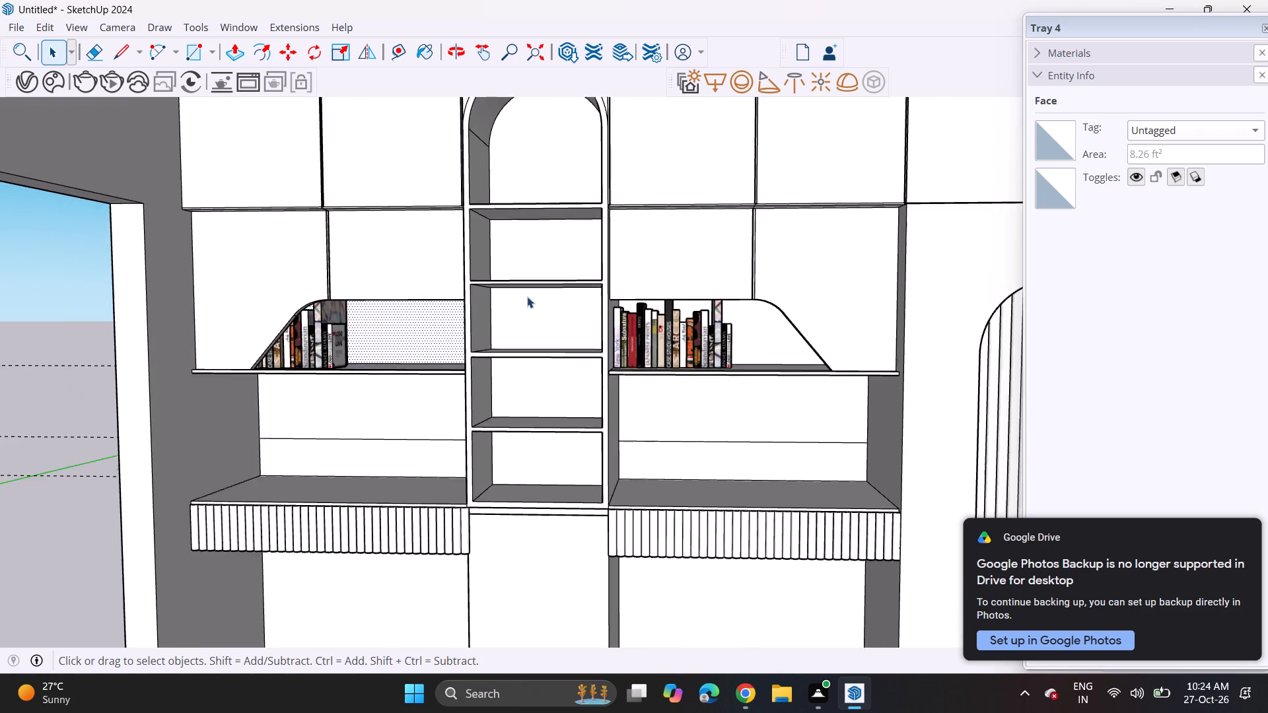
scroll(527, 296, "down", 4)
scroll(524, 327, "up", 1)
scroll(524, 327, "down", 1)
middle_click_drag(578, 341, 417, 335, "shift")
middle_click_drag(405, 333, 526, 317)
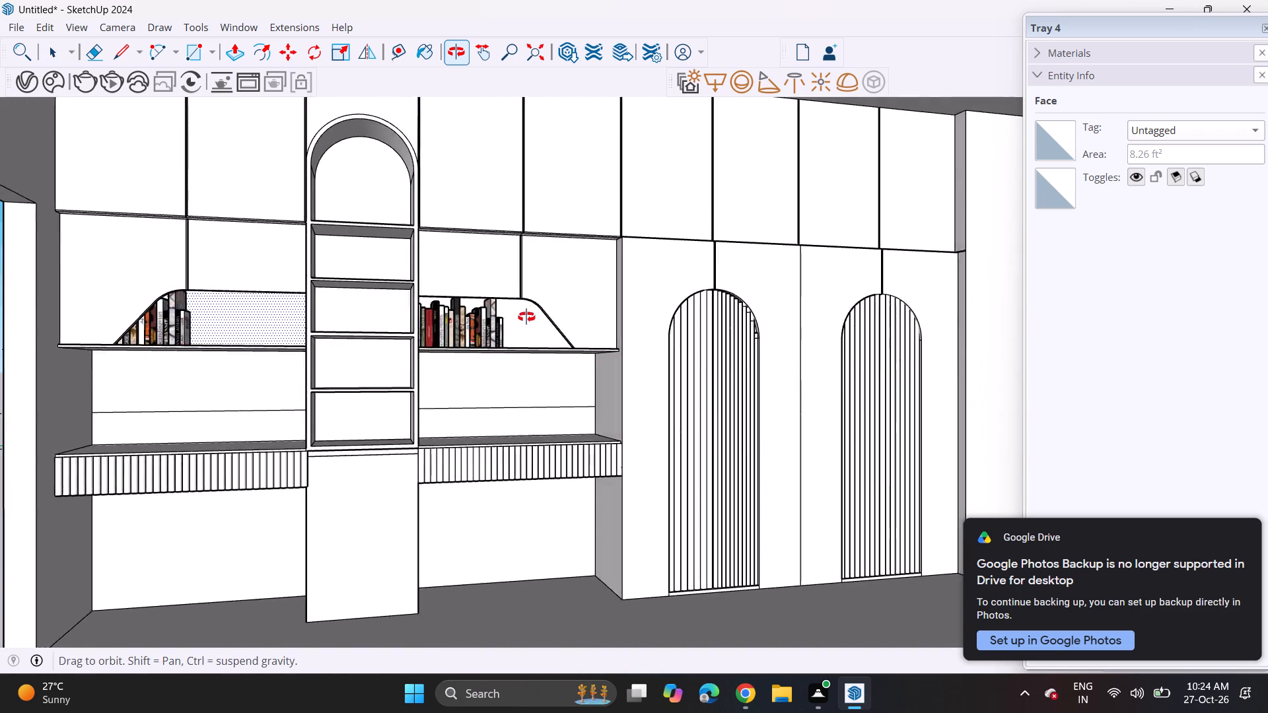
middle_click_drag(526, 317, 472, 342)
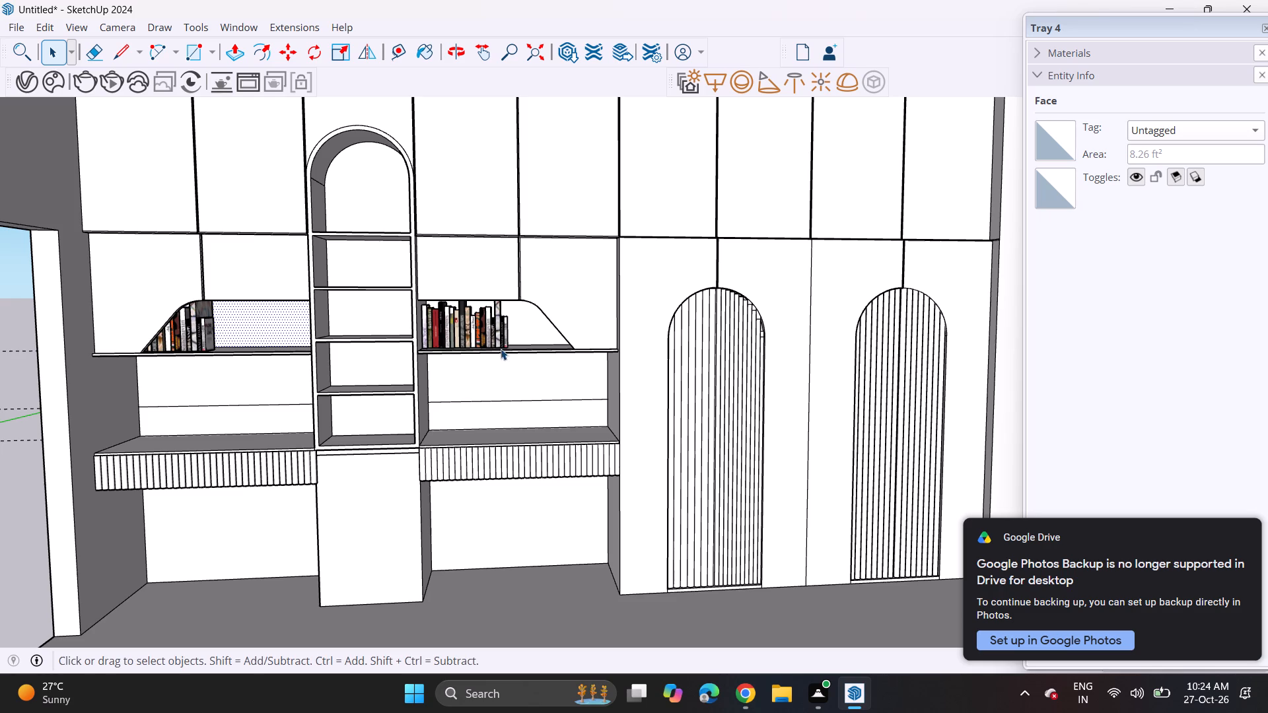
scroll(526, 368, "down", 2)
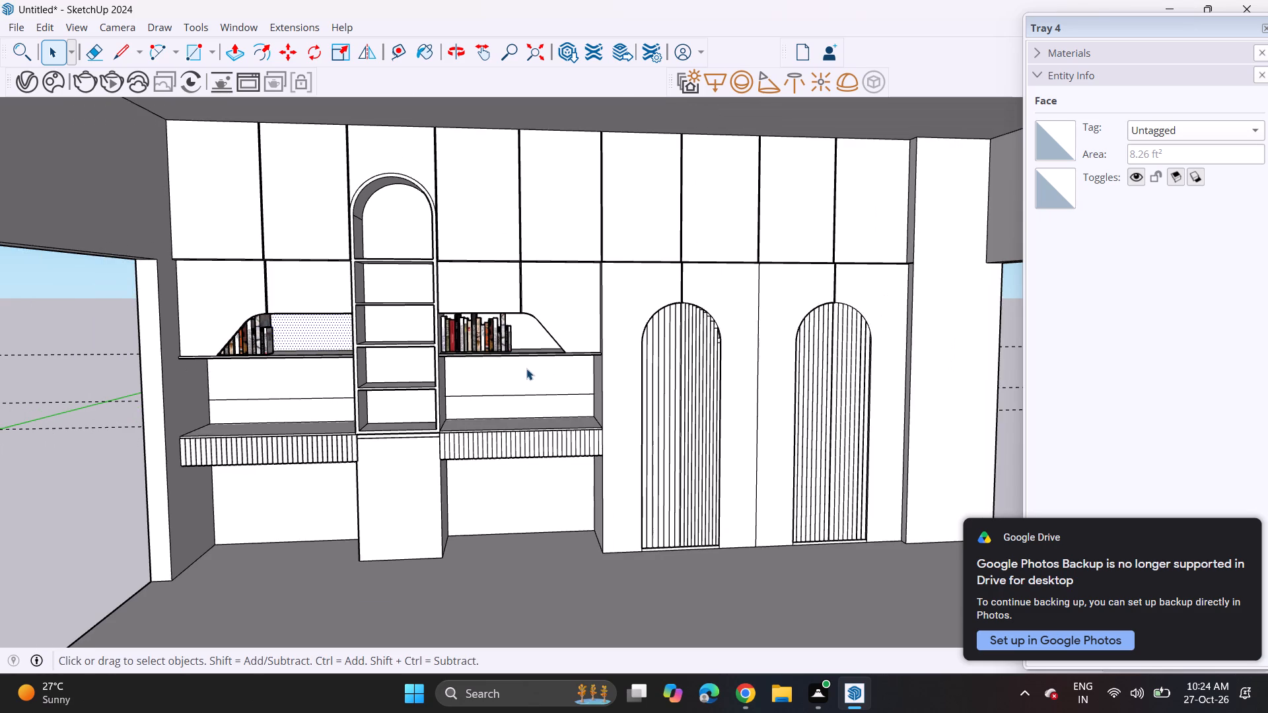
scroll(526, 368, "down", 1)
Import the (CURA)+Vaso+de+vidro+com+flores model from Downloads and place it on the fluted counter's end near the side wall.
left_click(15, 32)
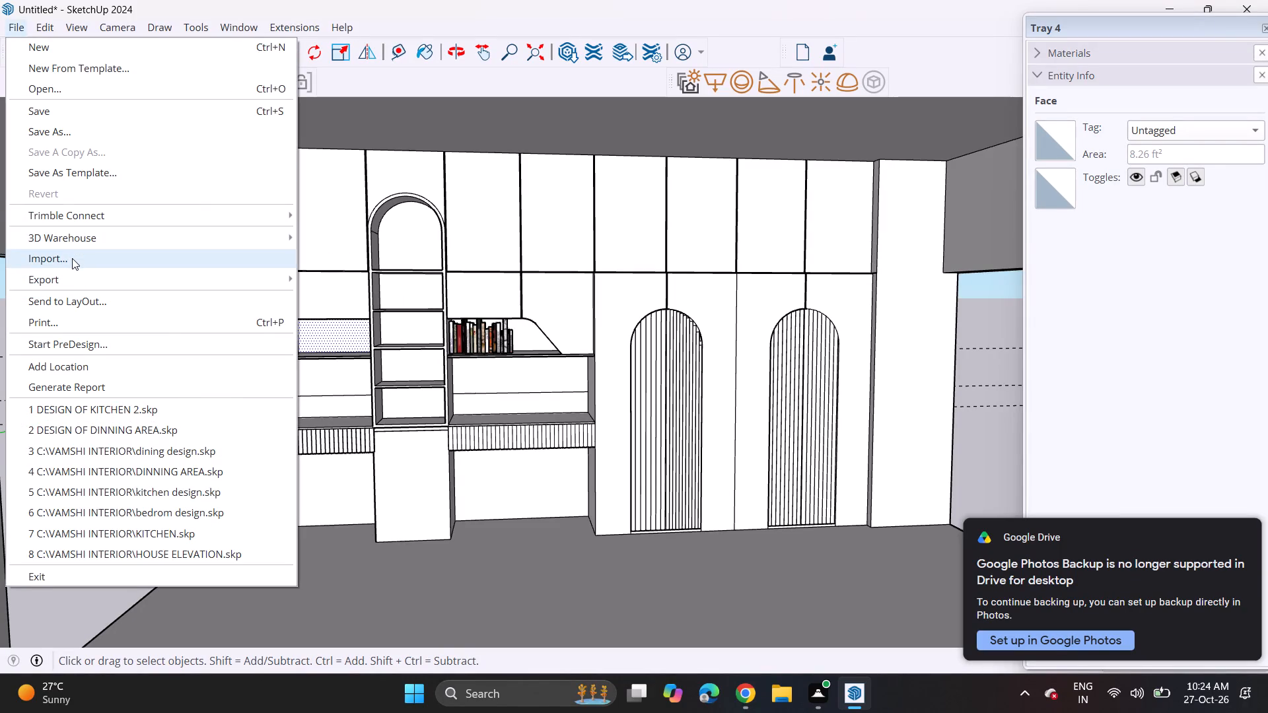
left_click(78, 263)
scroll(182, 259, "down", 1)
scroll(317, 225, "up", 1)
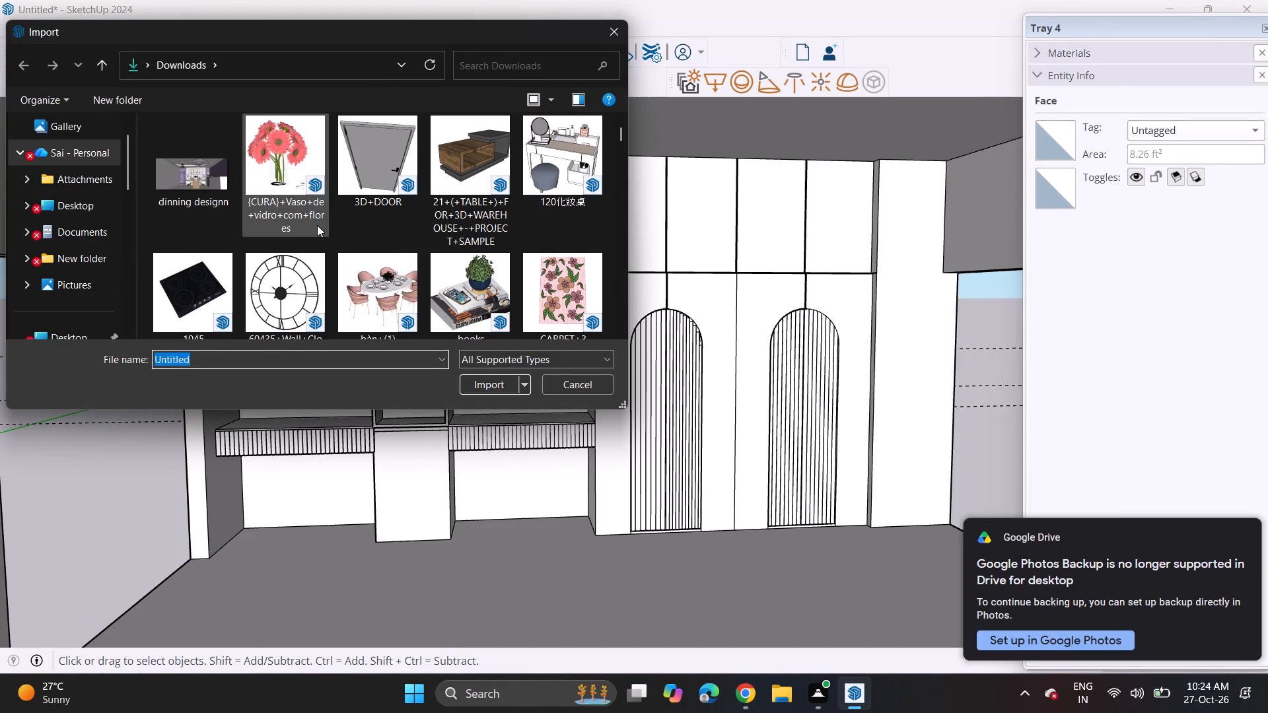
left_click(269, 176)
left_click(475, 385)
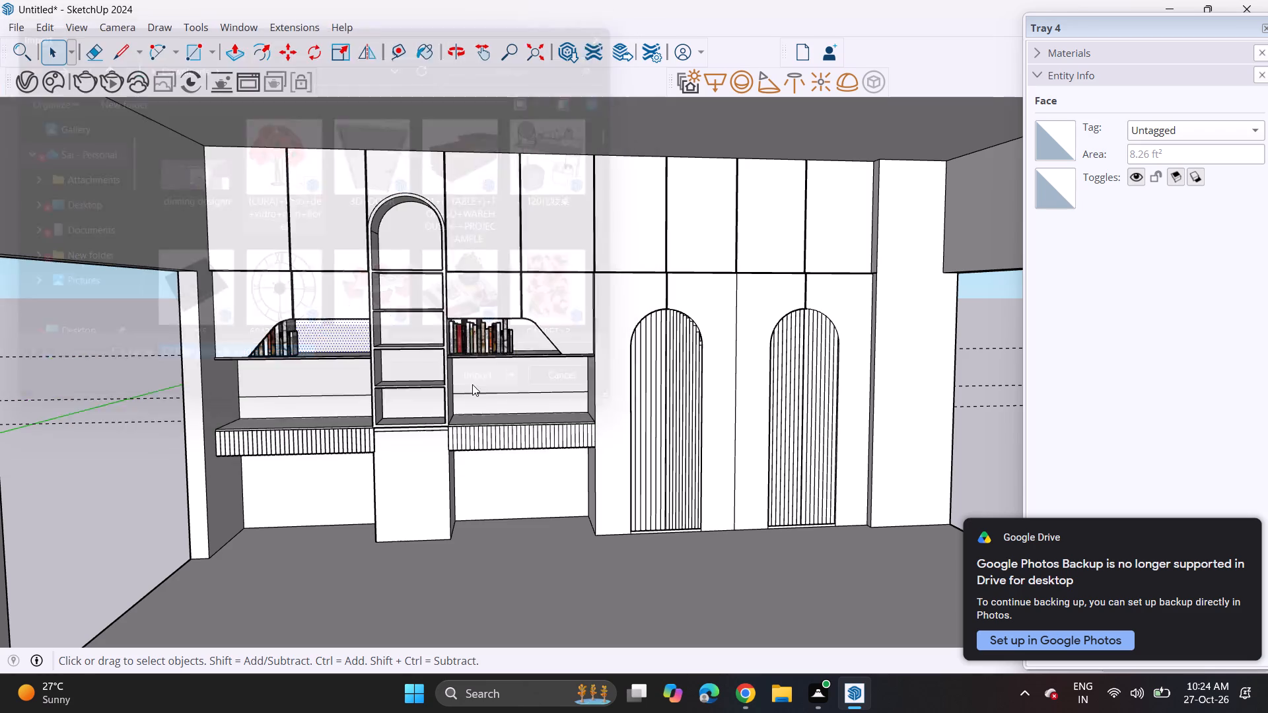
left_click(782, 390)
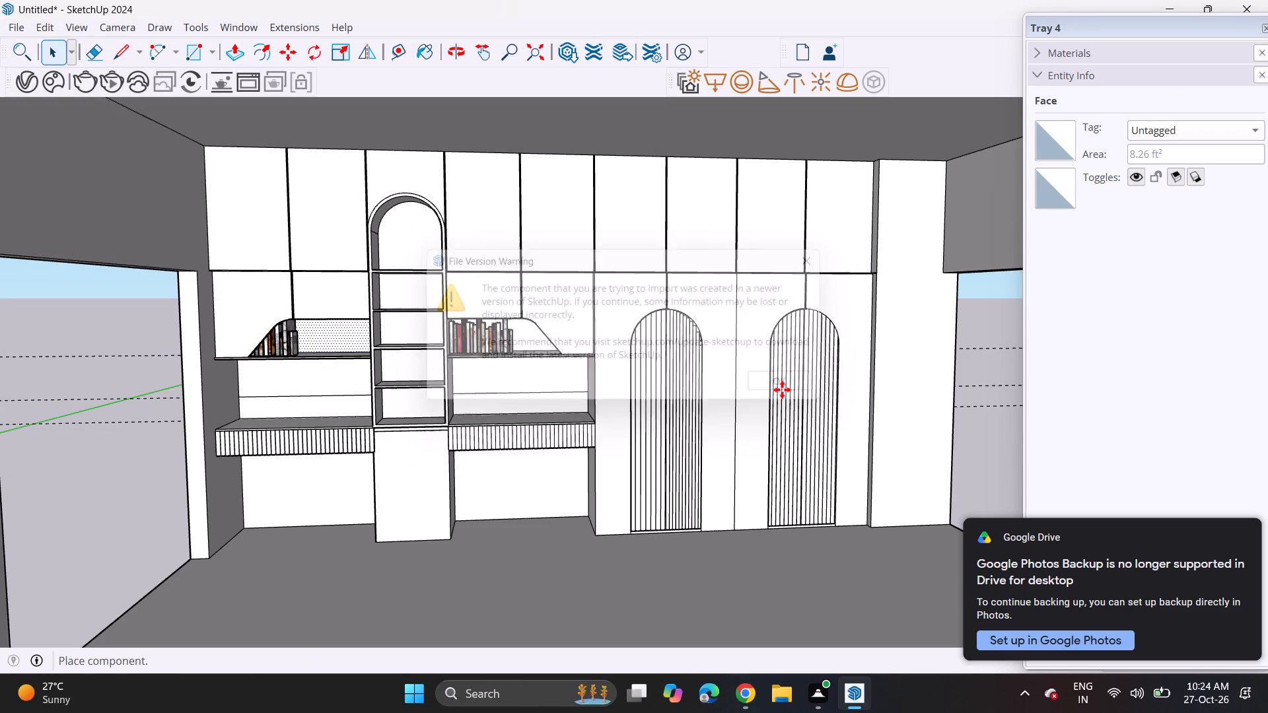
left_click(213, 429)
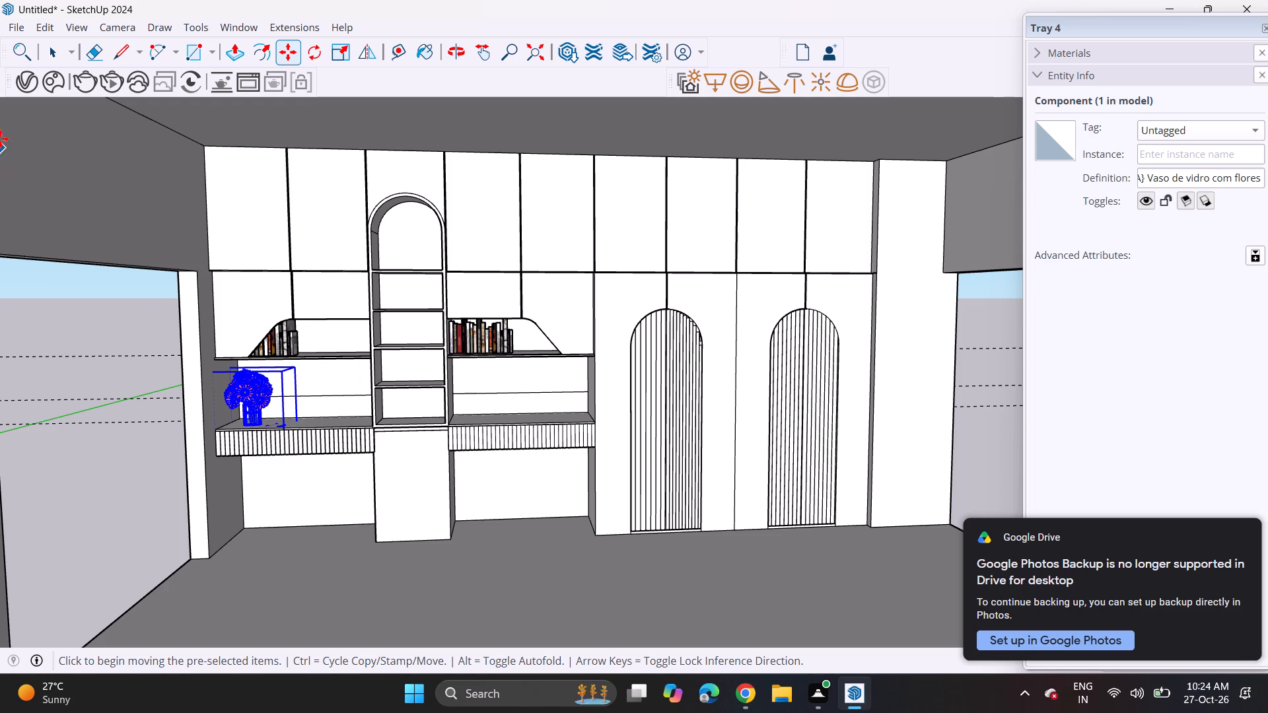
Import the books model with the potted plant from Downloads and place it on the shelf tower's top arched shelf.
left_click(18, 29)
left_click(53, 256)
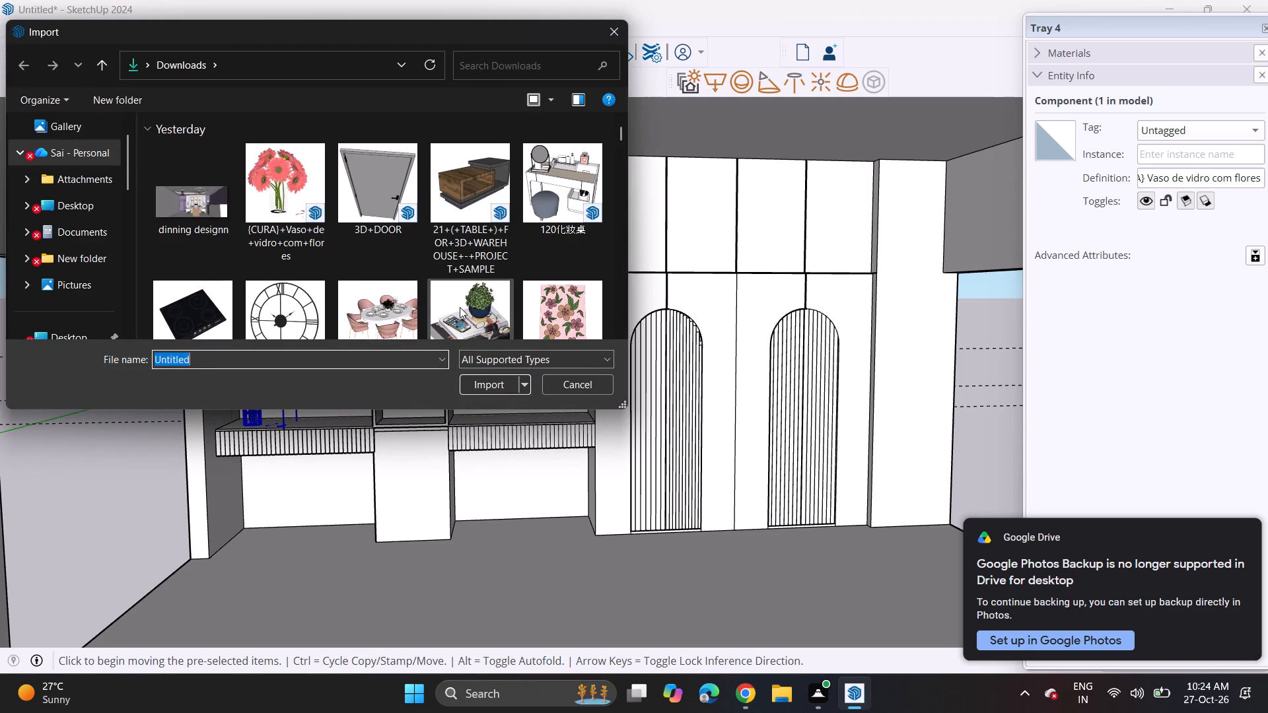
left_click(460, 307)
left_click(482, 386)
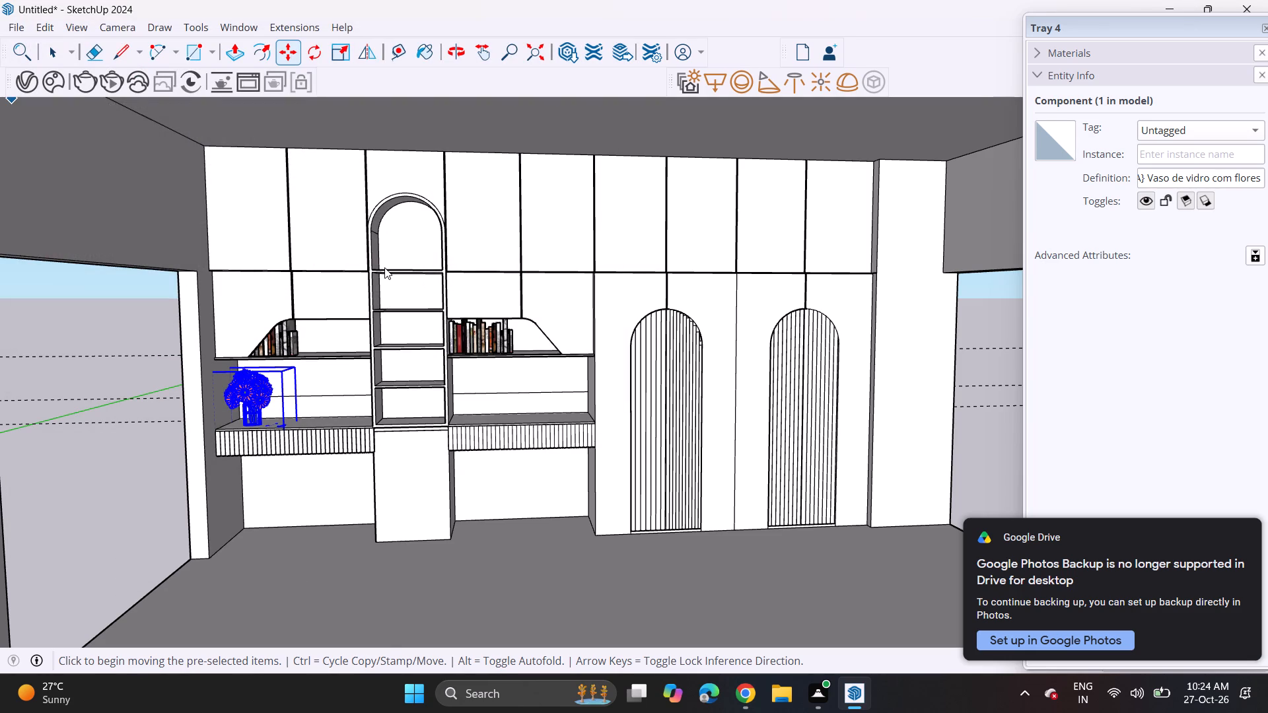
left_click(791, 394)
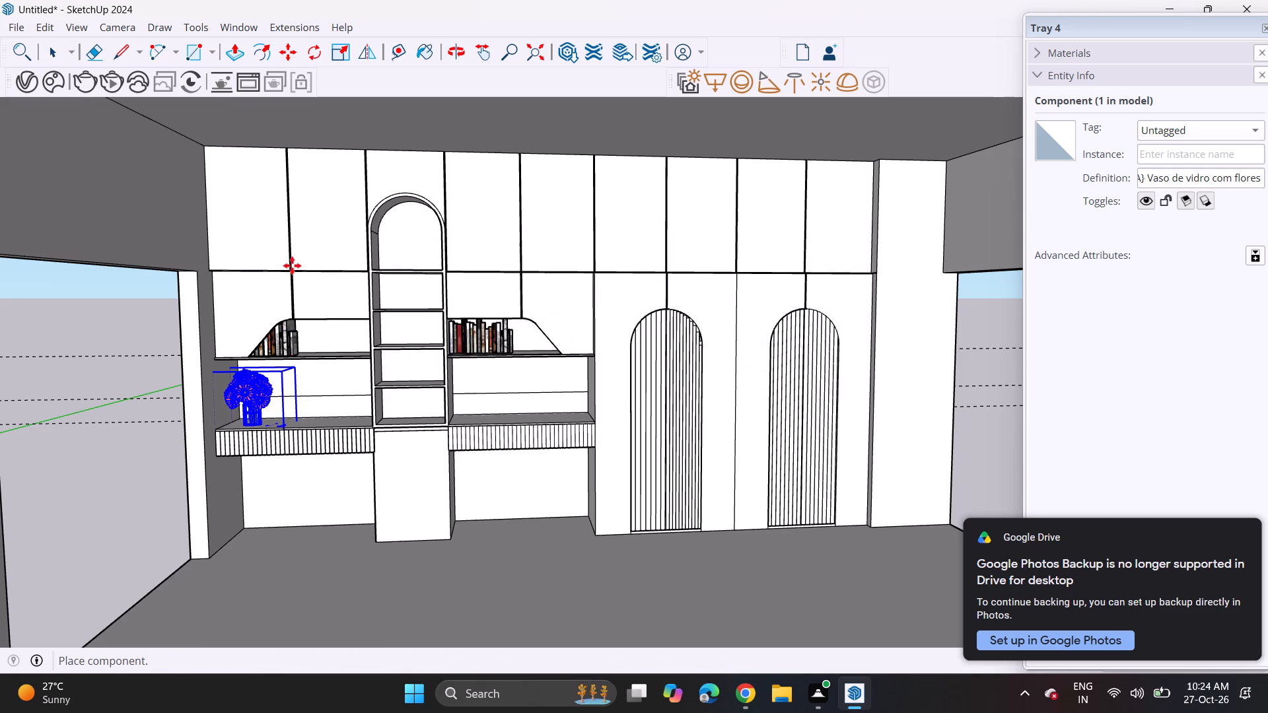
left_click(361, 267)
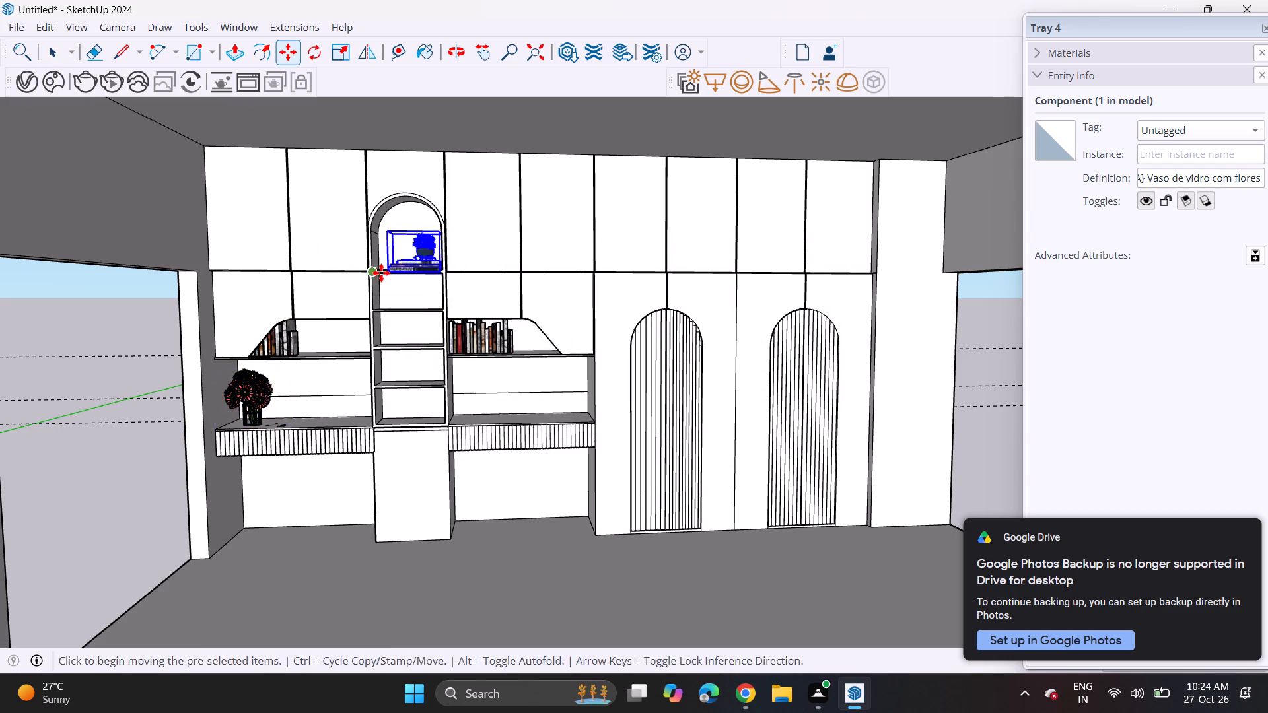
Move the plant-topped books back and toward the side wall so they sit roughly centred on the arched top shelf.
middle_click_drag(382, 275, 420, 312)
scroll(387, 267, "up", 15)
scroll(379, 290, "down", 1)
scroll(379, 290, "up", 2)
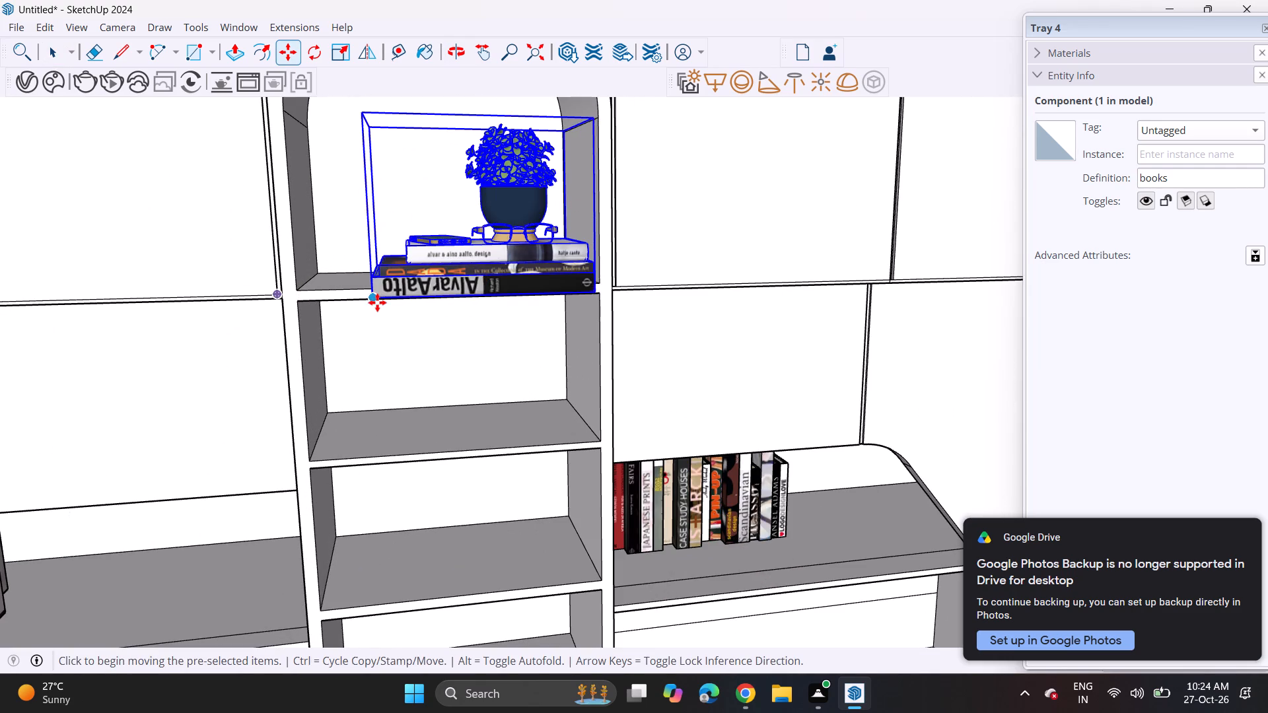
left_click(377, 302)
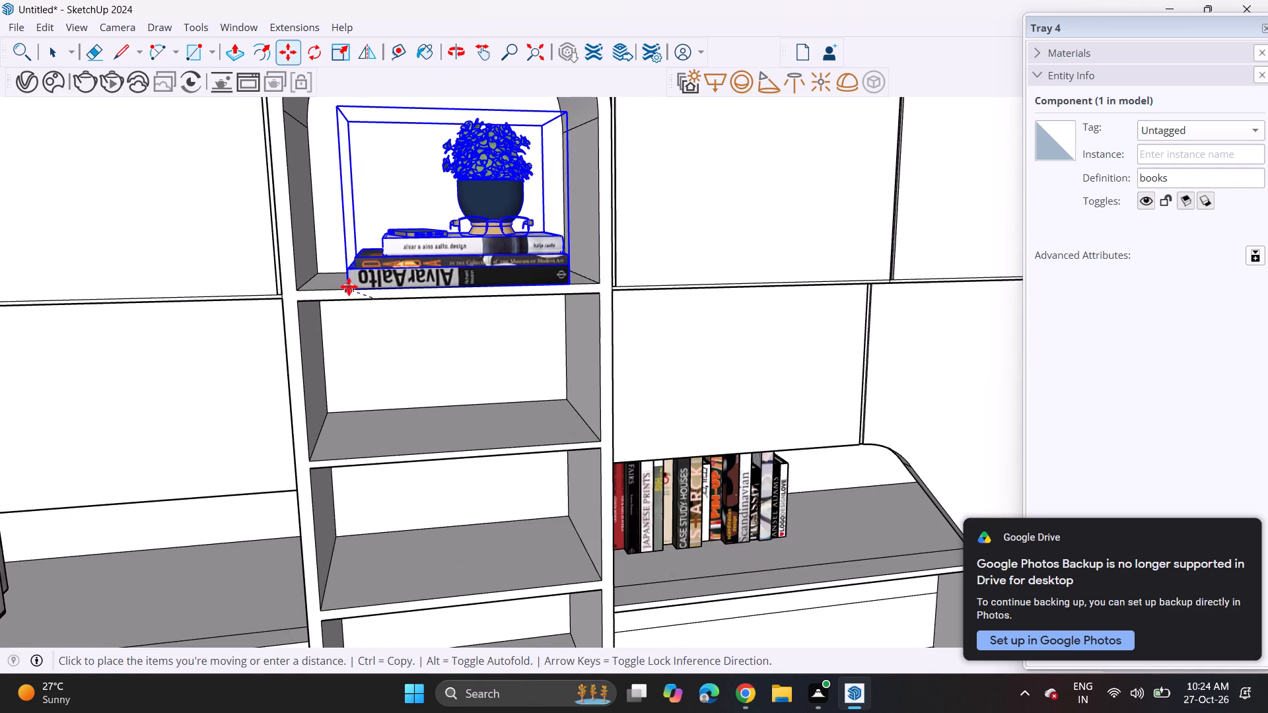
left_click(334, 288)
Import the Flower+Vase+Glass model from Downloads and place it on the fluted counter beside the red flower vase.
middle_click_drag(451, 294, 385, 261)
scroll(367, 241, "down", 1)
scroll(363, 246, "up", 1)
scroll(359, 259, "down", 10)
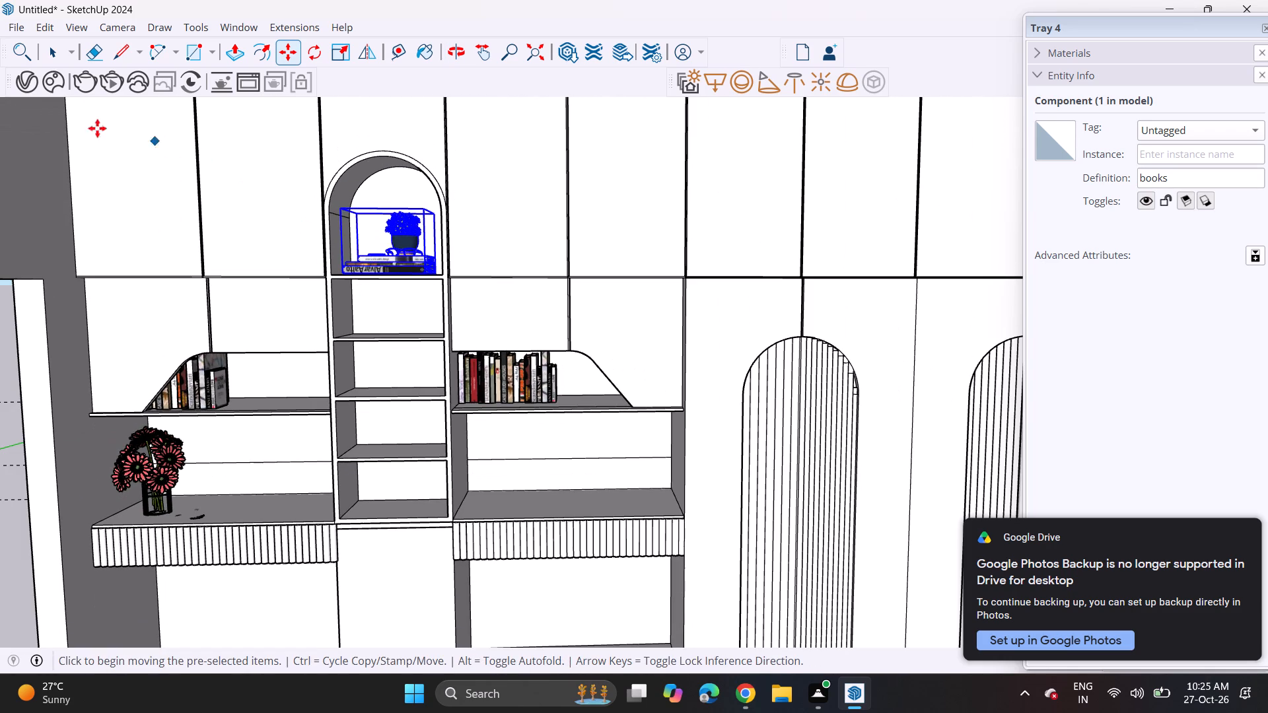
left_click(19, 29)
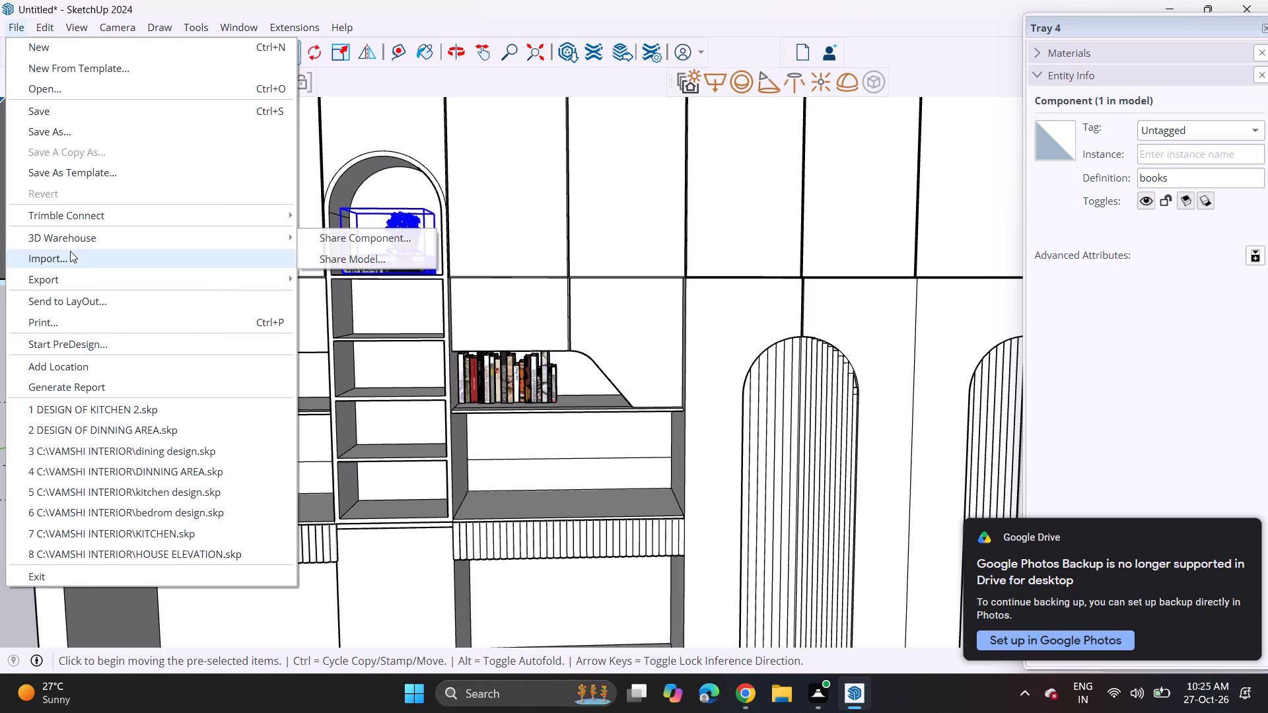
left_click(70, 251)
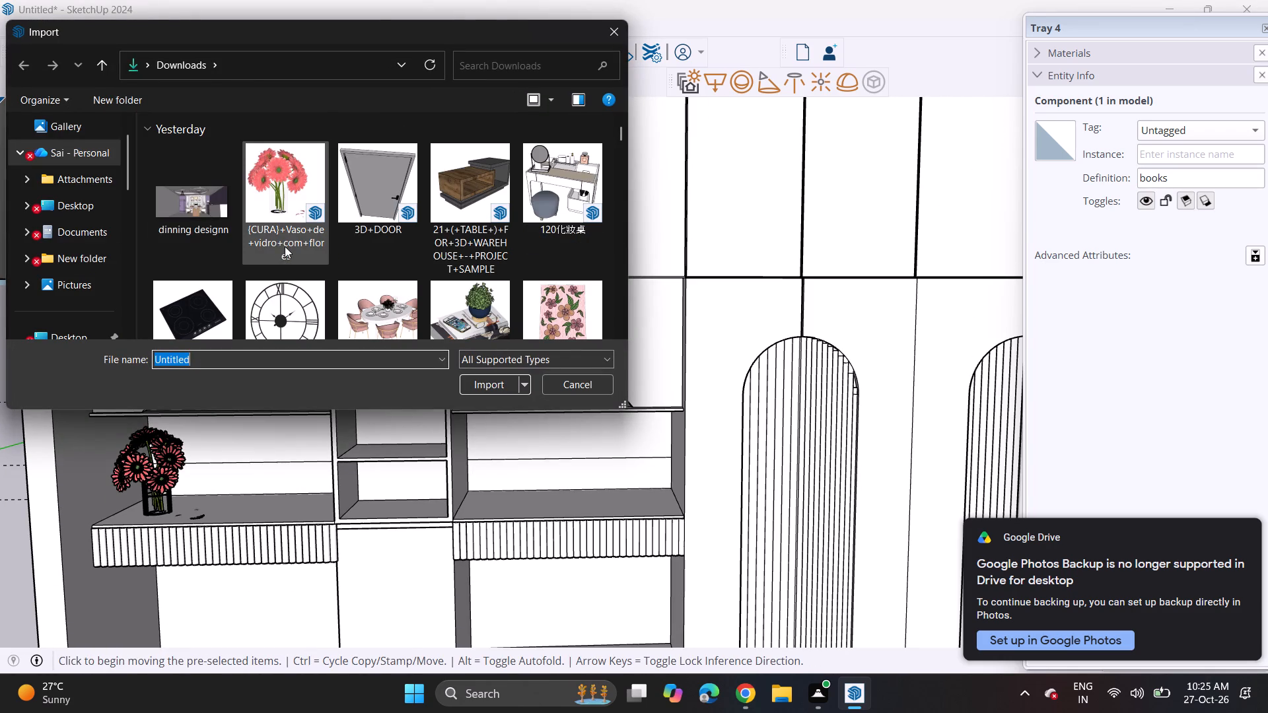
scroll(285, 246, "down", 4)
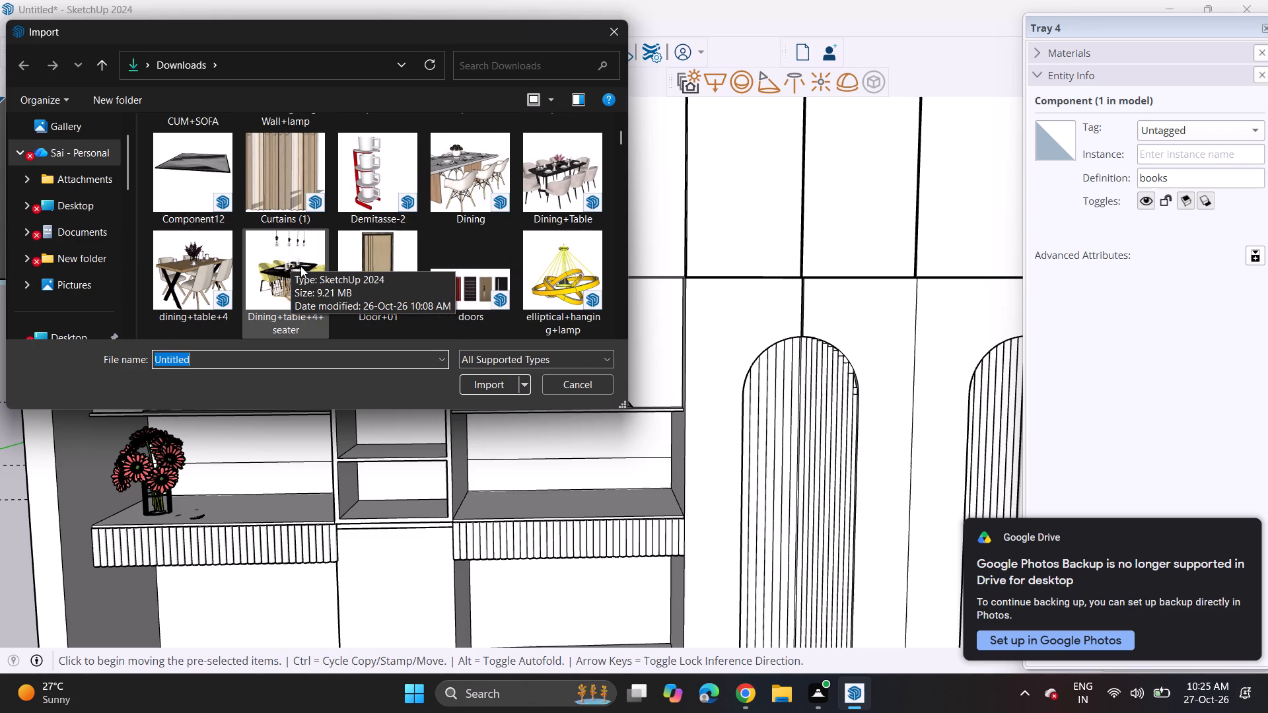
scroll(300, 266, "down", 2)
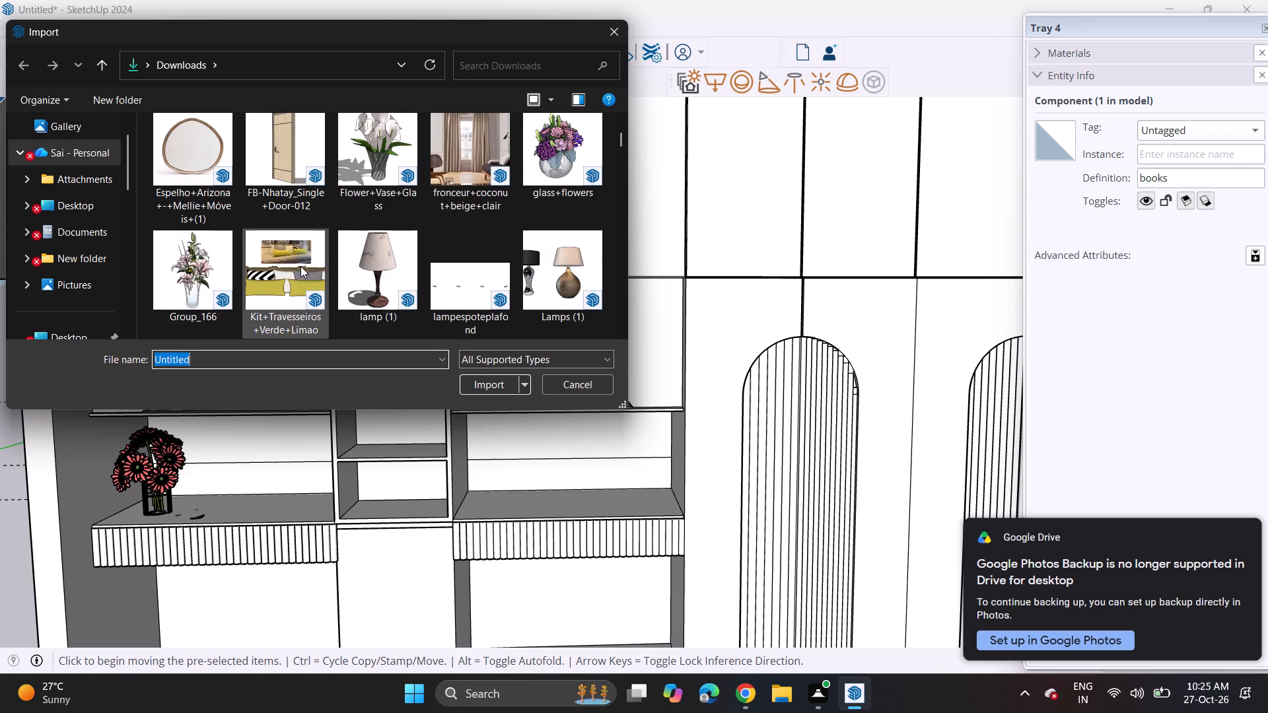
scroll(300, 266, "up", 2)
left_click(394, 257)
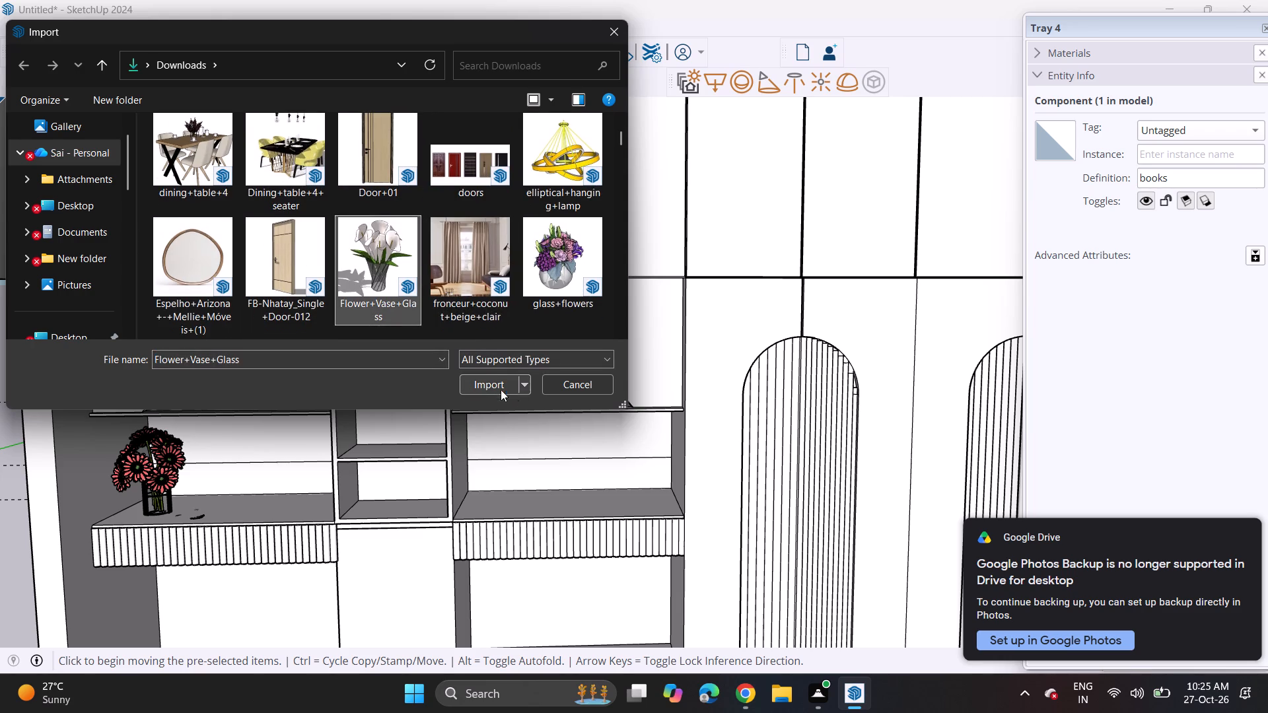
left_click(499, 384)
left_click(785, 382)
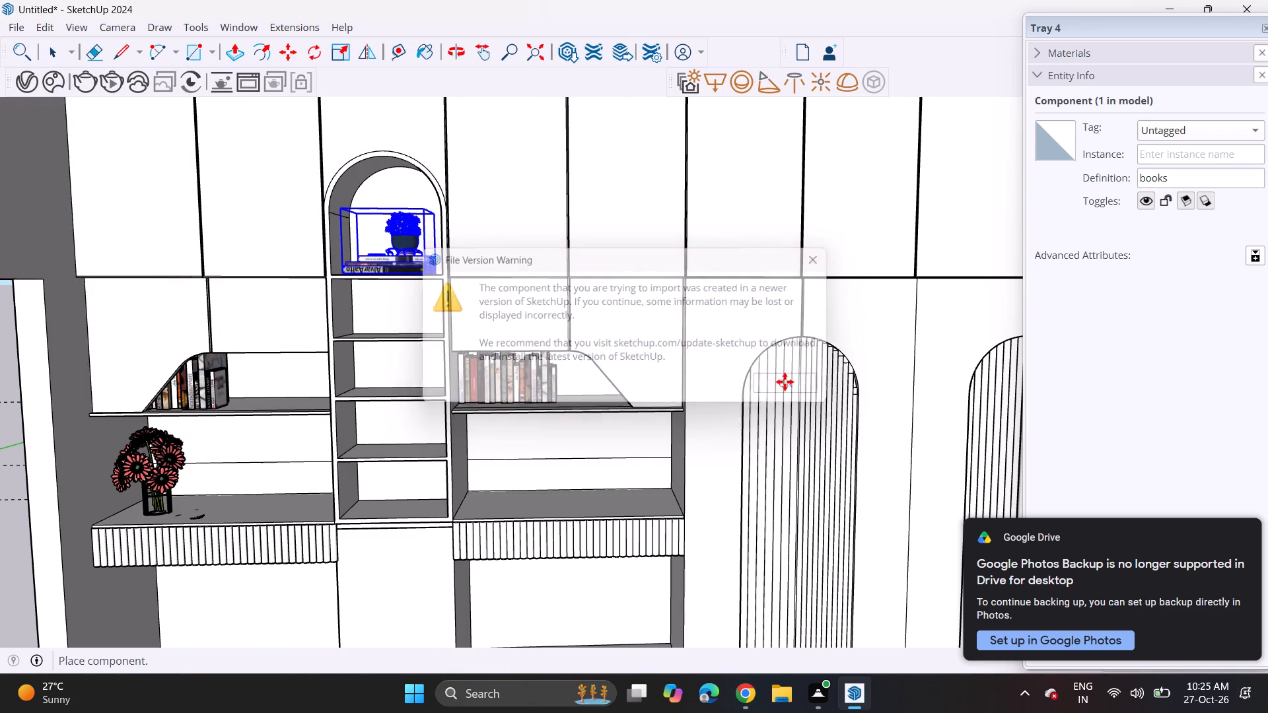
left_click(134, 523)
Delete the red flower vase from the fluted counter's end near the side wall.
key("space")
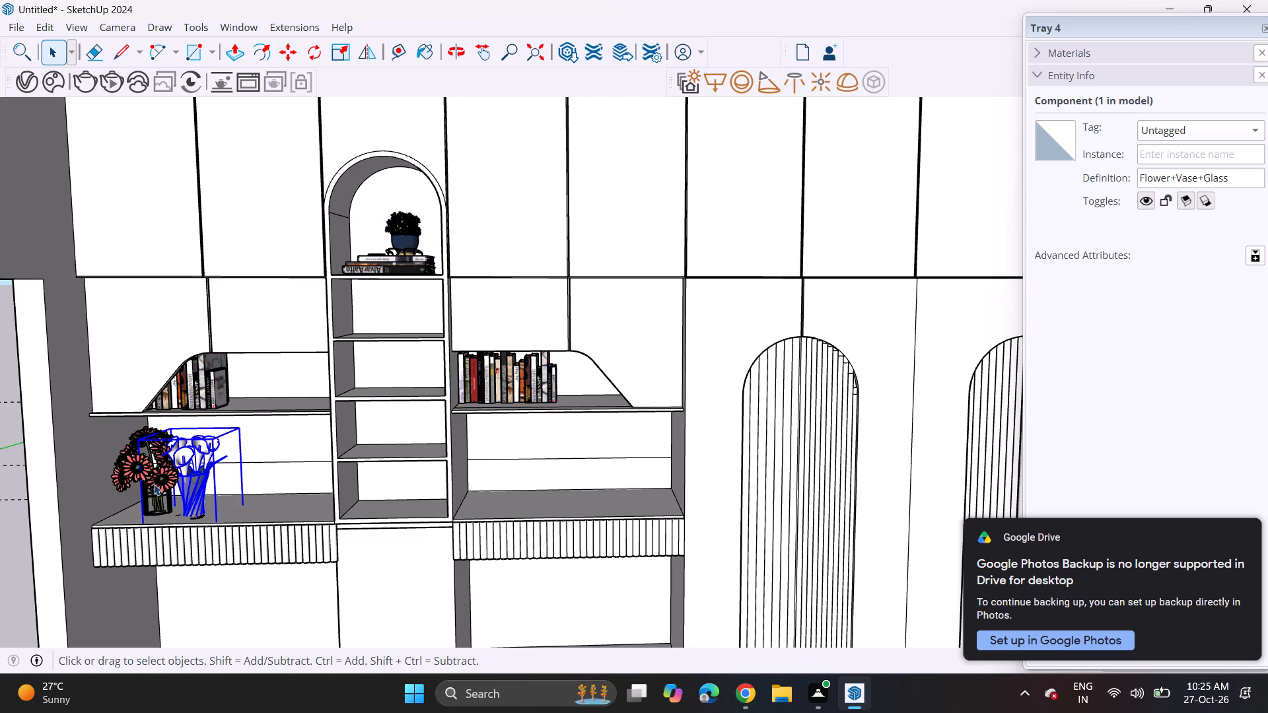
left_click(155, 484)
key("Delete")
key("Delete")
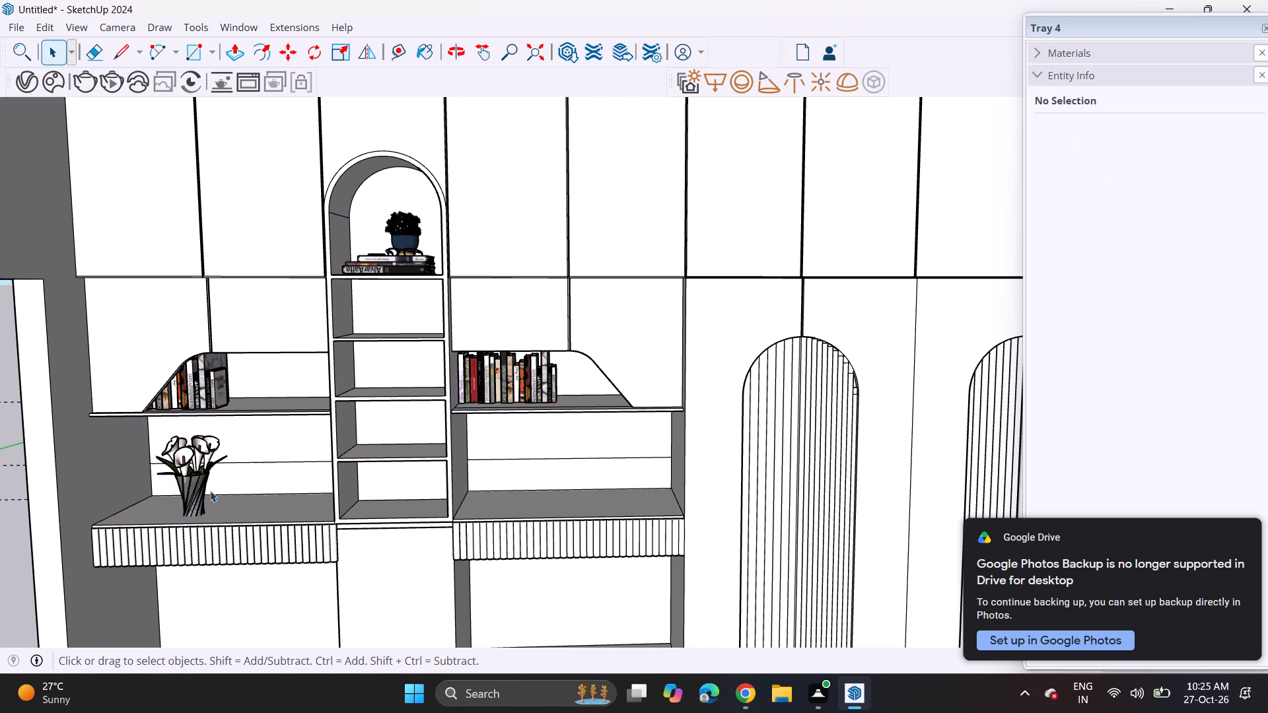
Move the Flower+Vase+Glass vase along the fluted counter toward the side wall, aligning its base with the counter's front edge.
left_click(204, 491)
key("m")
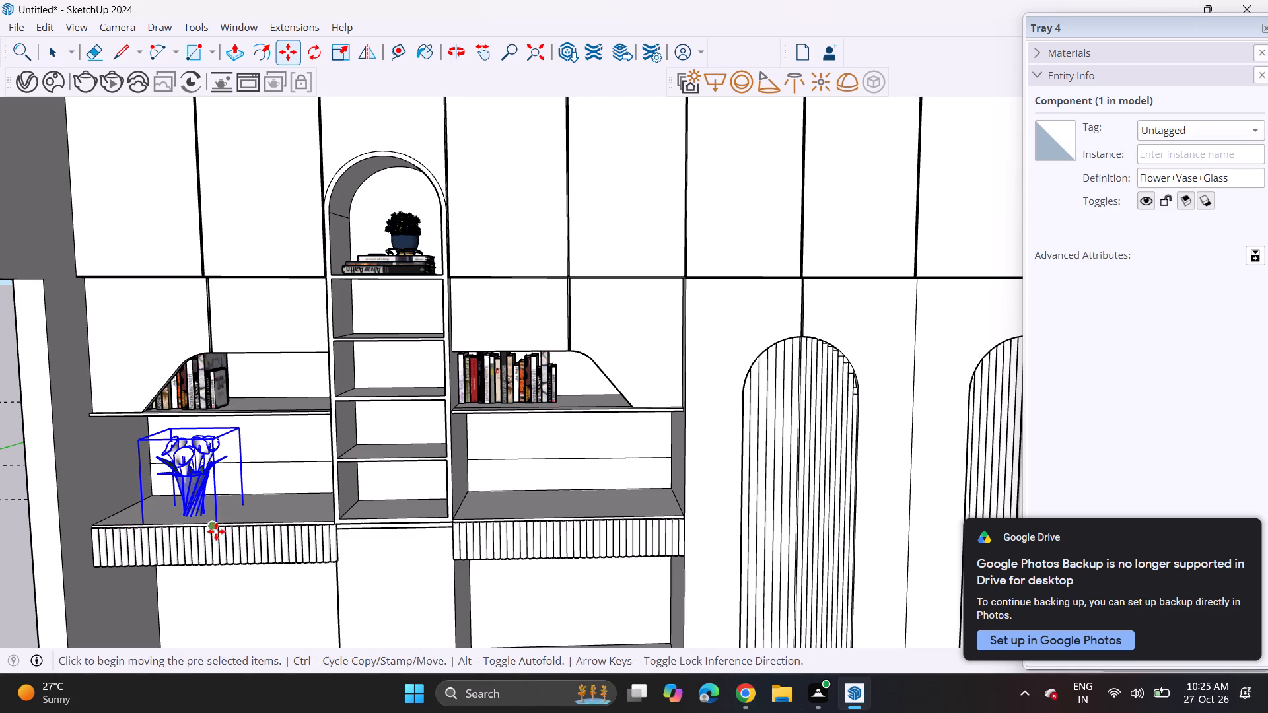
left_click(217, 531)
left_click(183, 520)
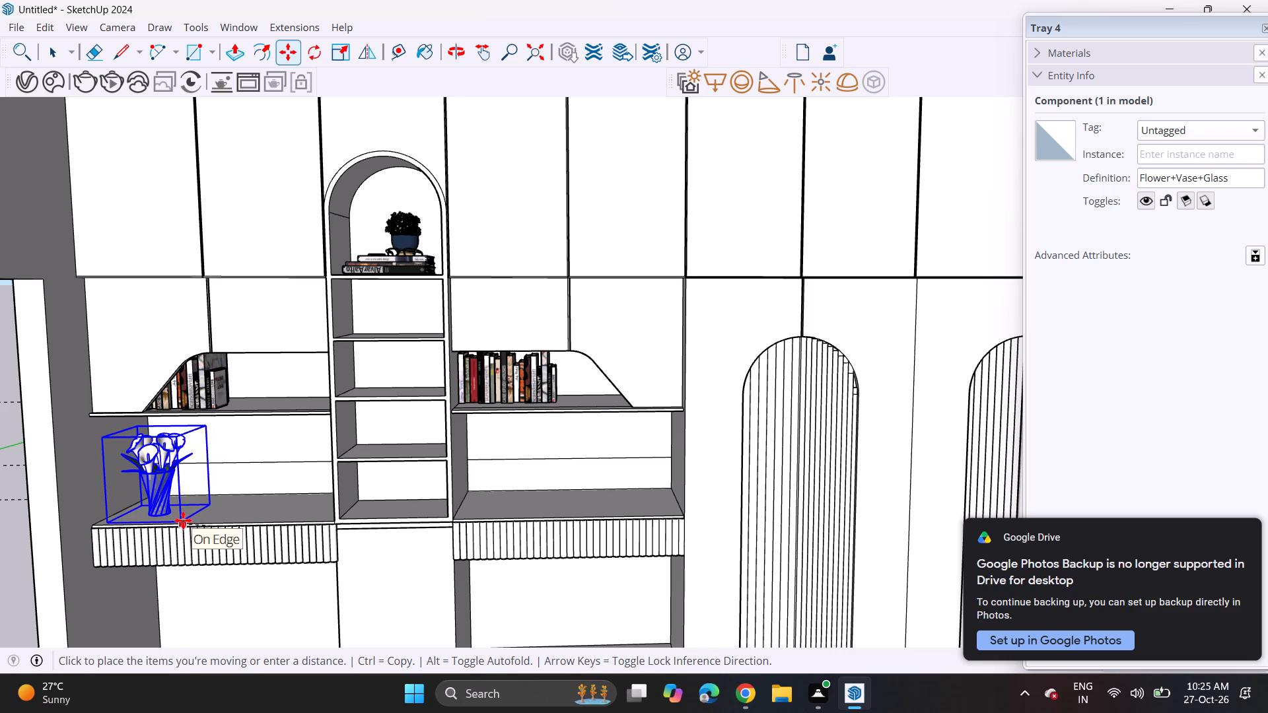
key("space")
left_click(243, 485)
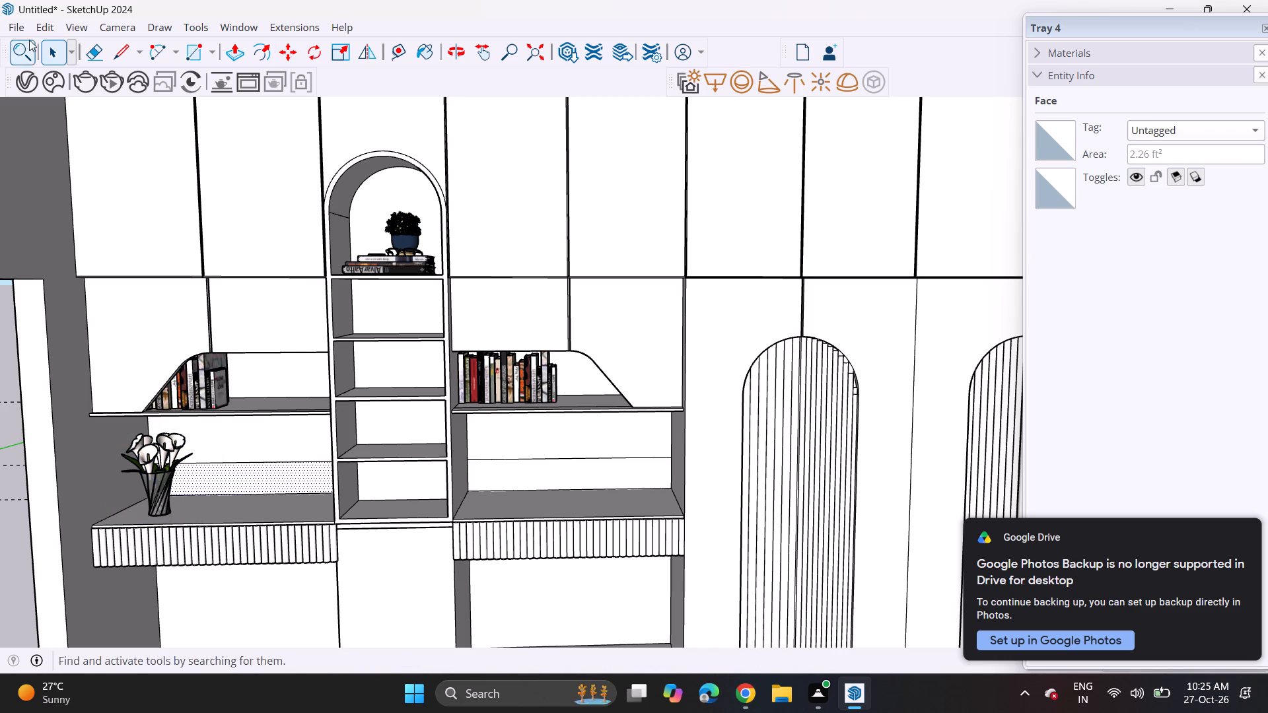
Open the model import and browse the Downloads folder for another decor model for the cabinet wall.
left_click(19, 28)
left_click(50, 263)
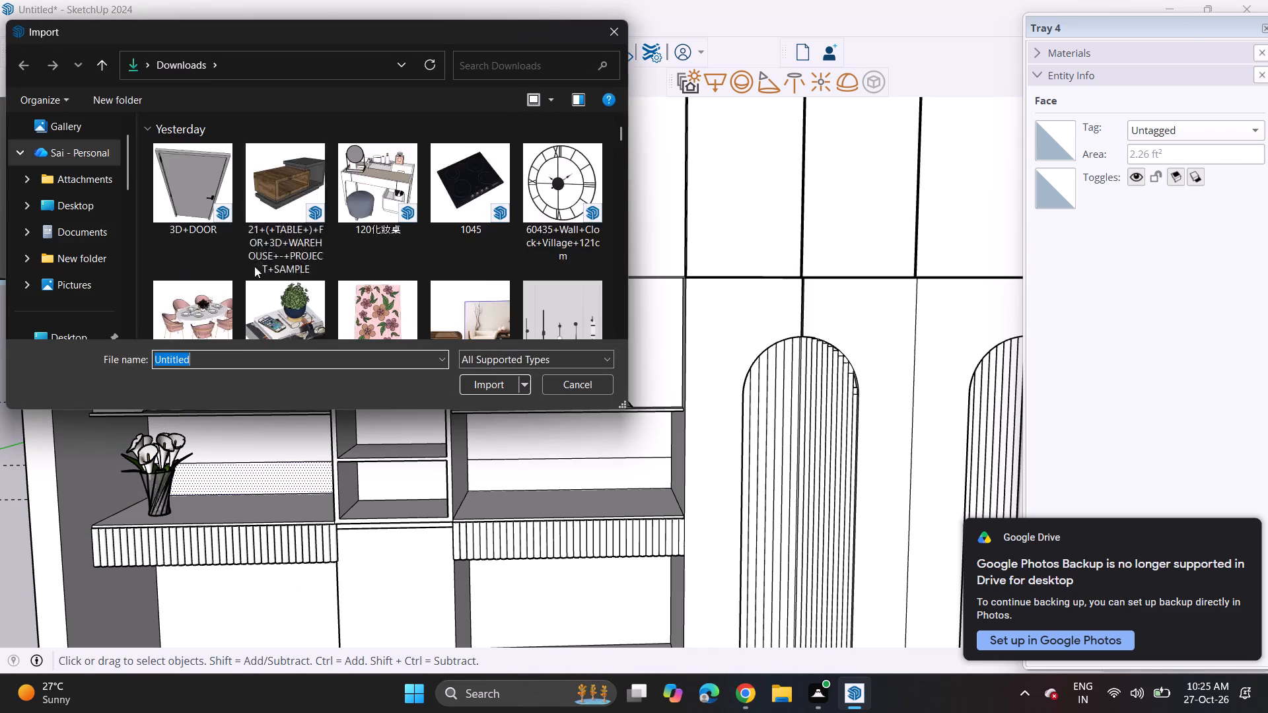
scroll(357, 259, "down", 4)
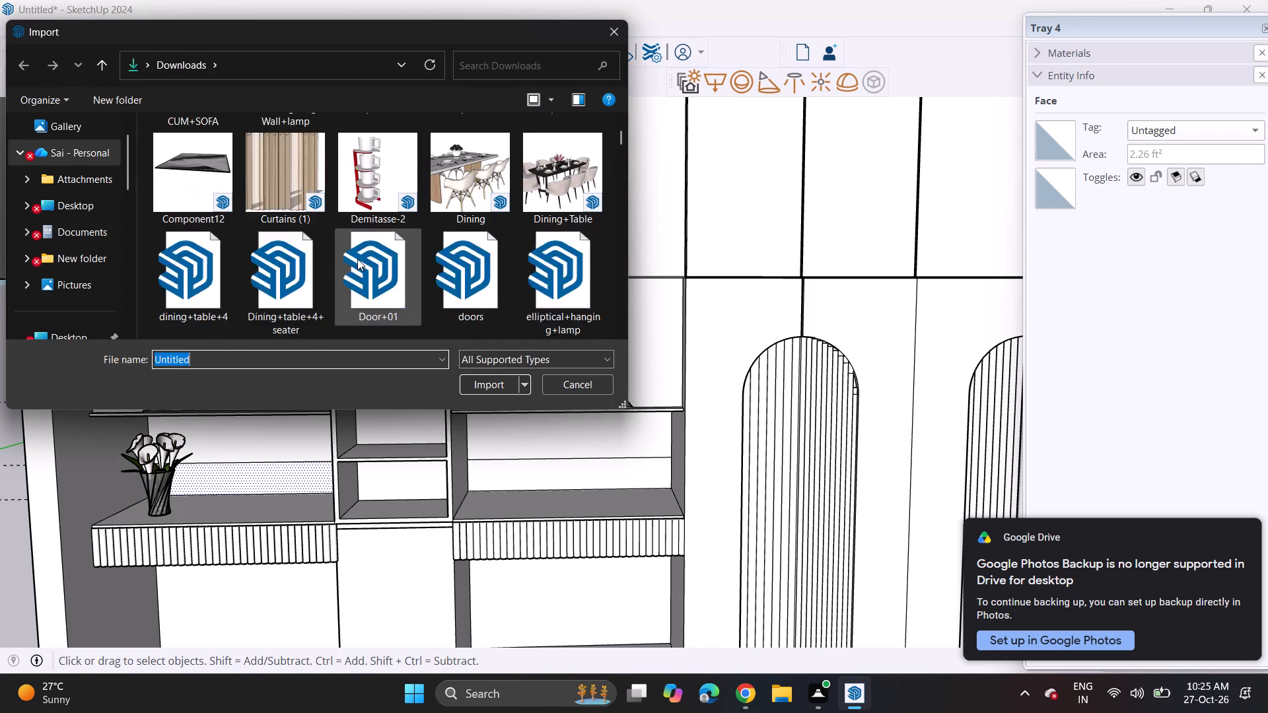
scroll(357, 259, "down", 4)
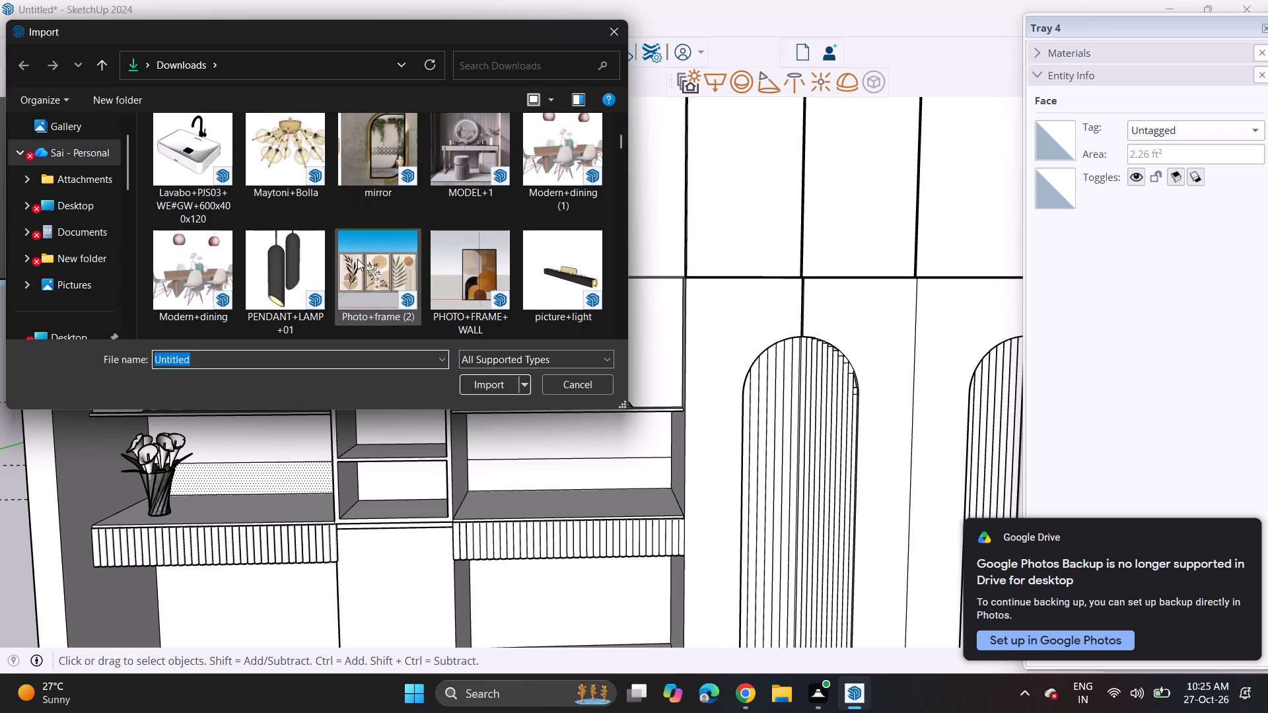
scroll(357, 259, "down", 2)
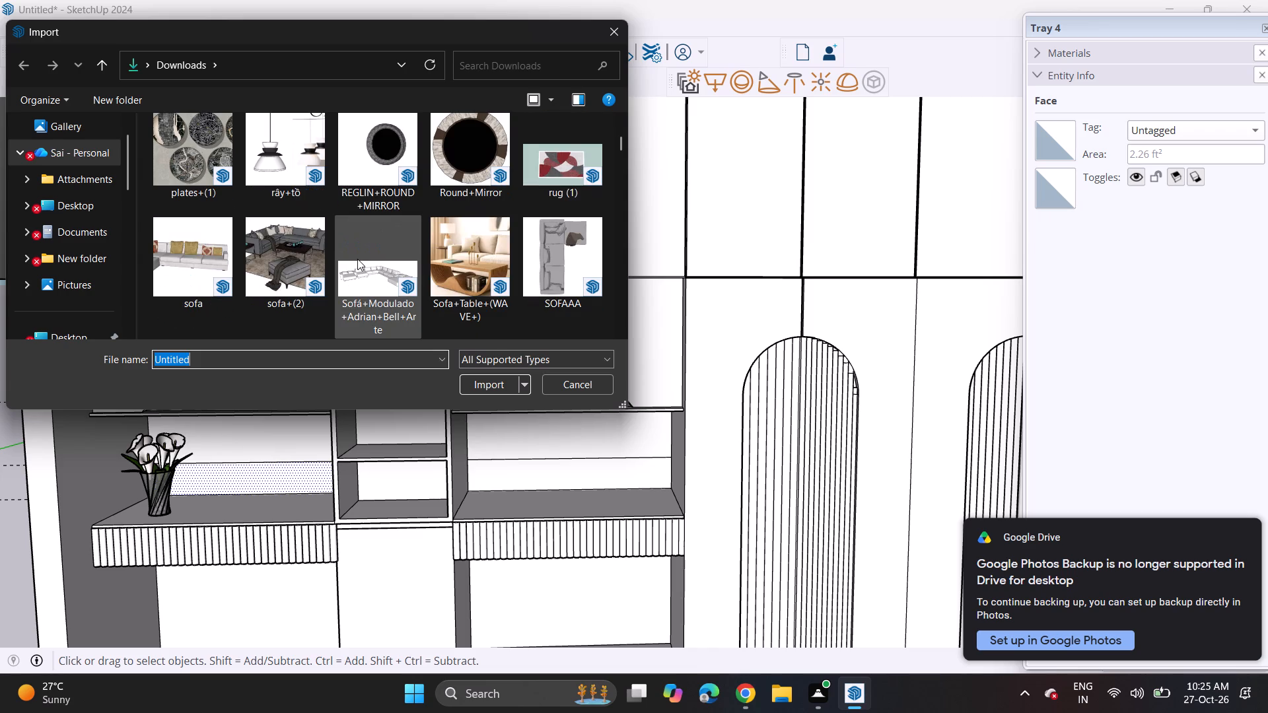
scroll(357, 259, "down", 3)
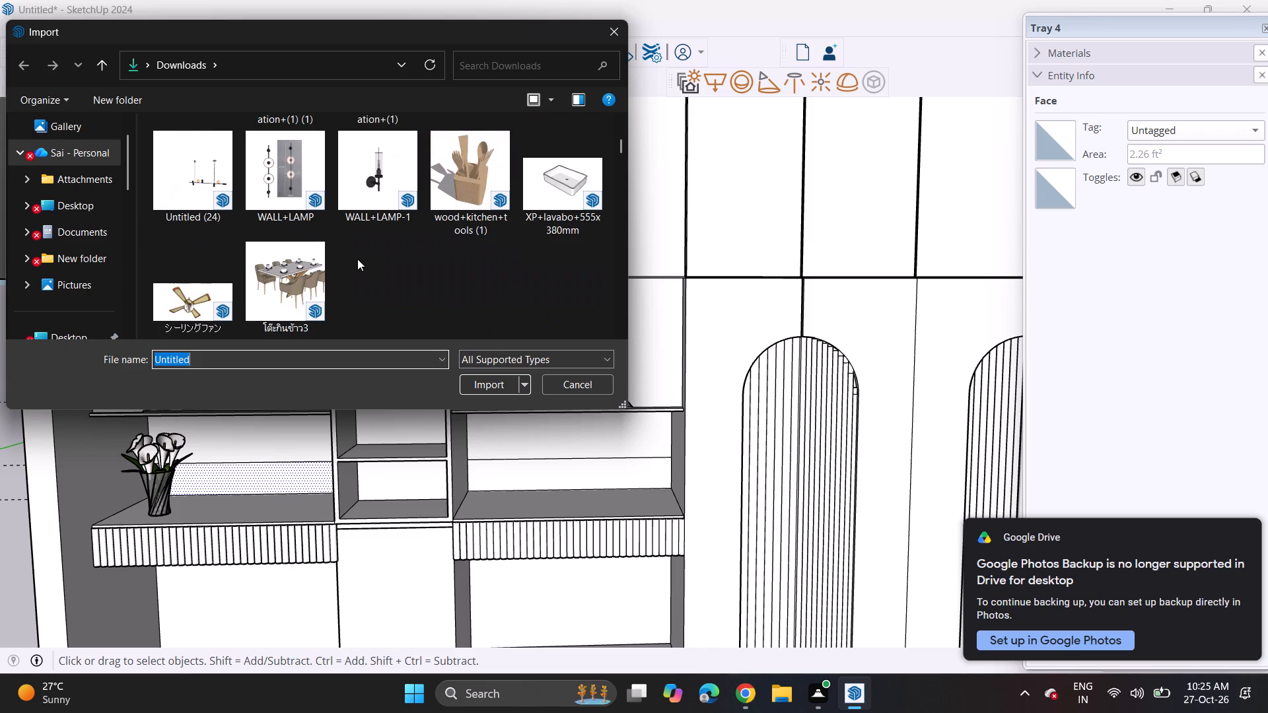
scroll(357, 259, "down", 4)
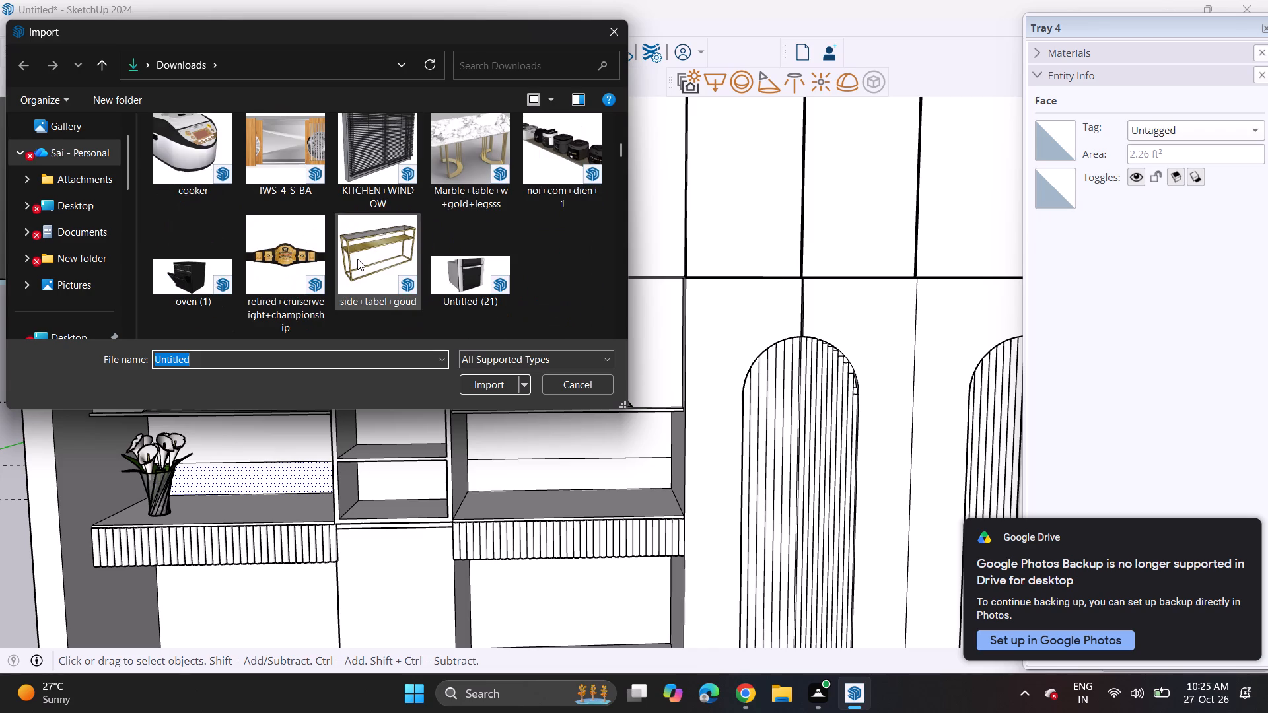
scroll(357, 259, "down", 4)
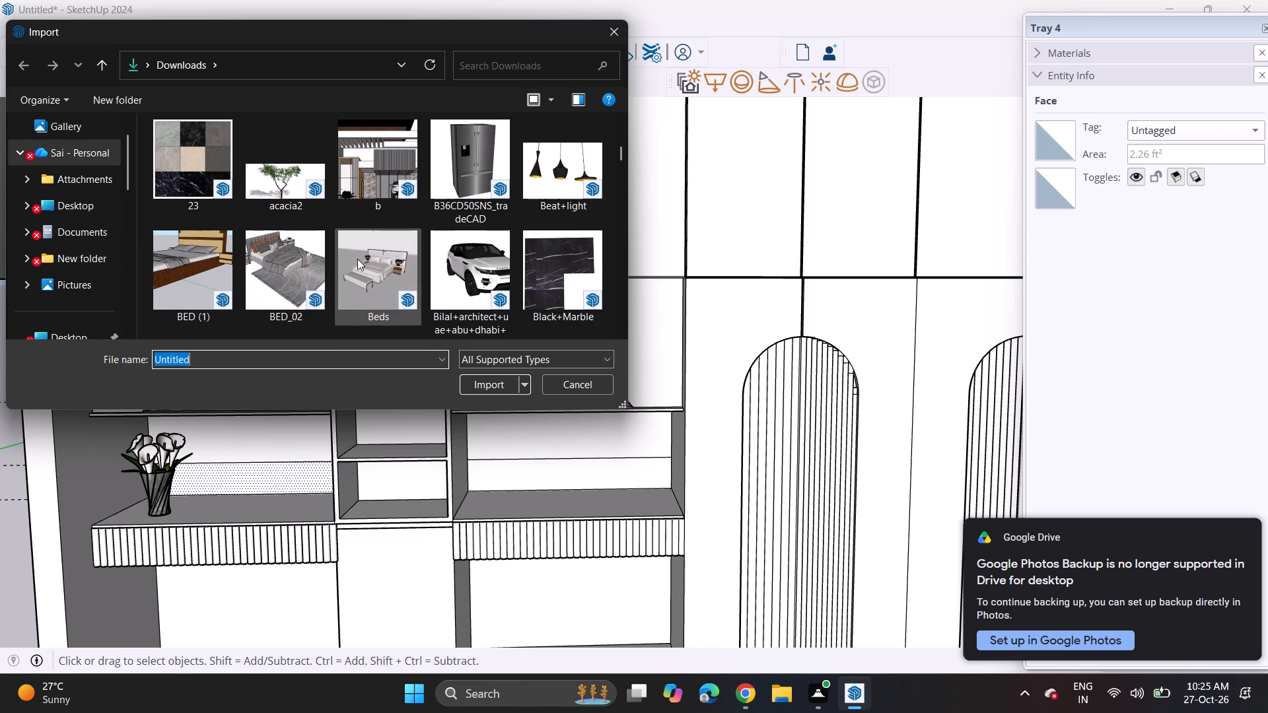
scroll(357, 259, "down", 3)
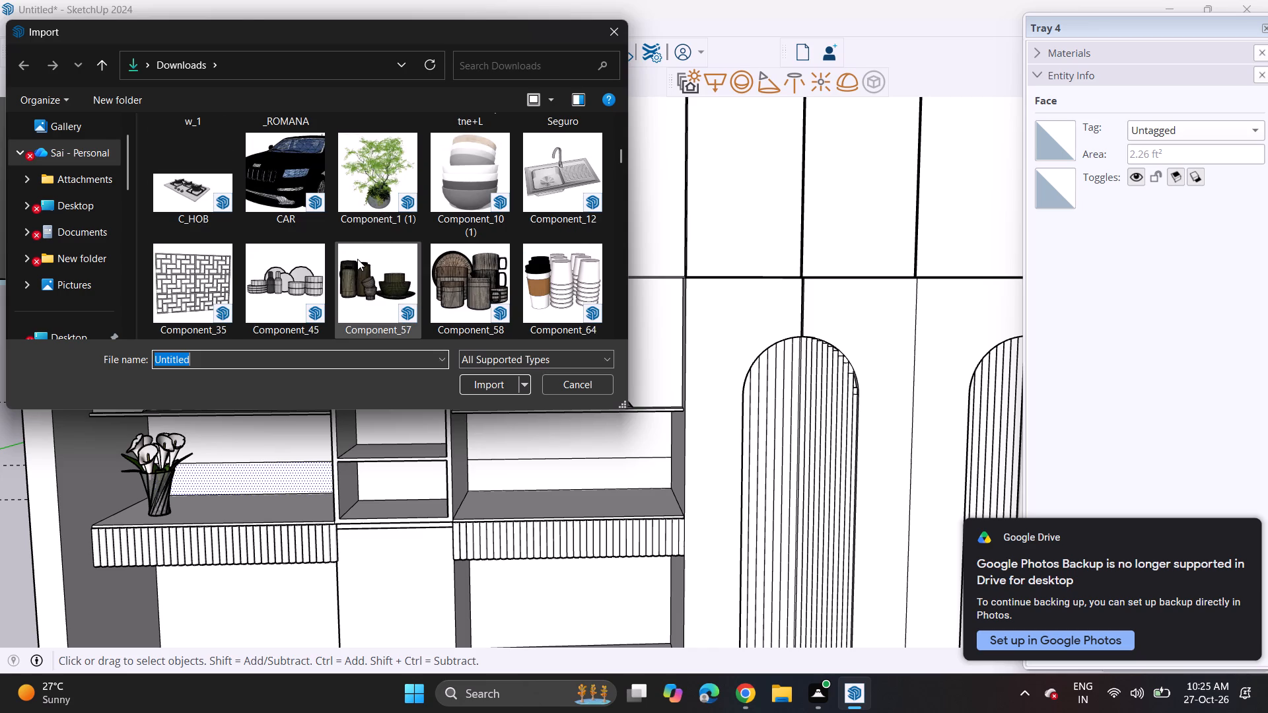
scroll(355, 259, "down", 1)
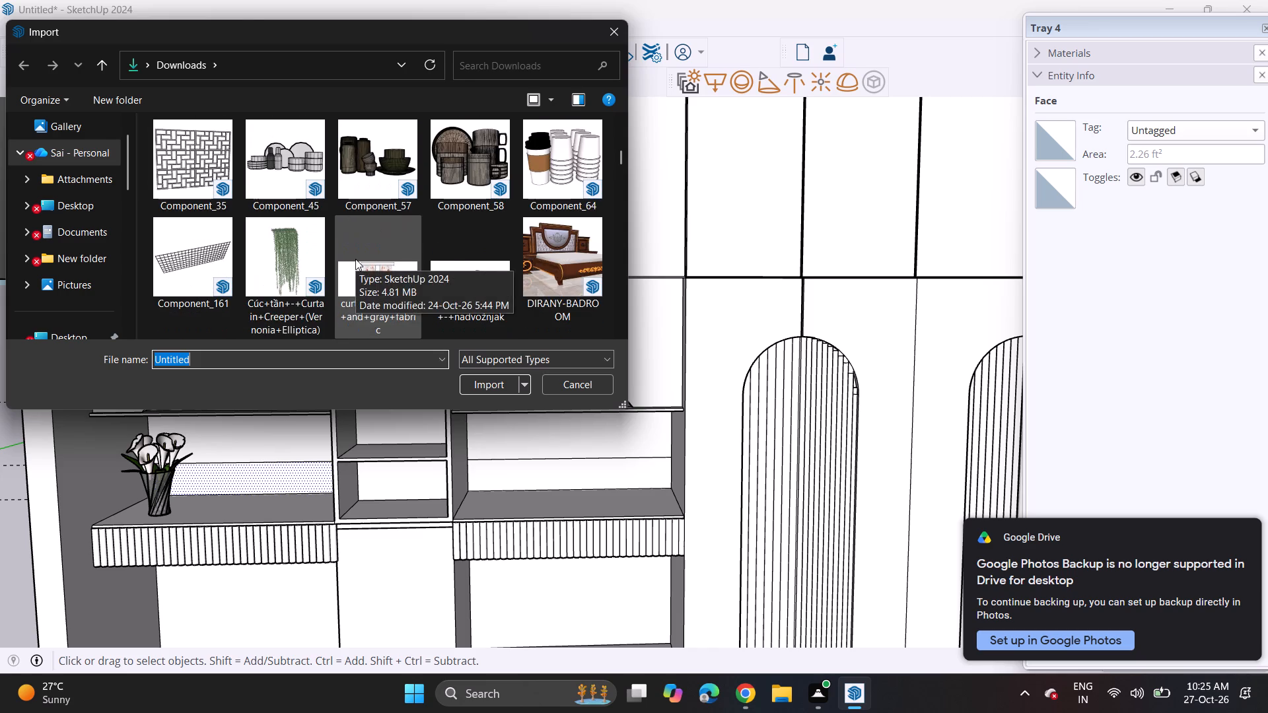
scroll(355, 259, "down", 1)
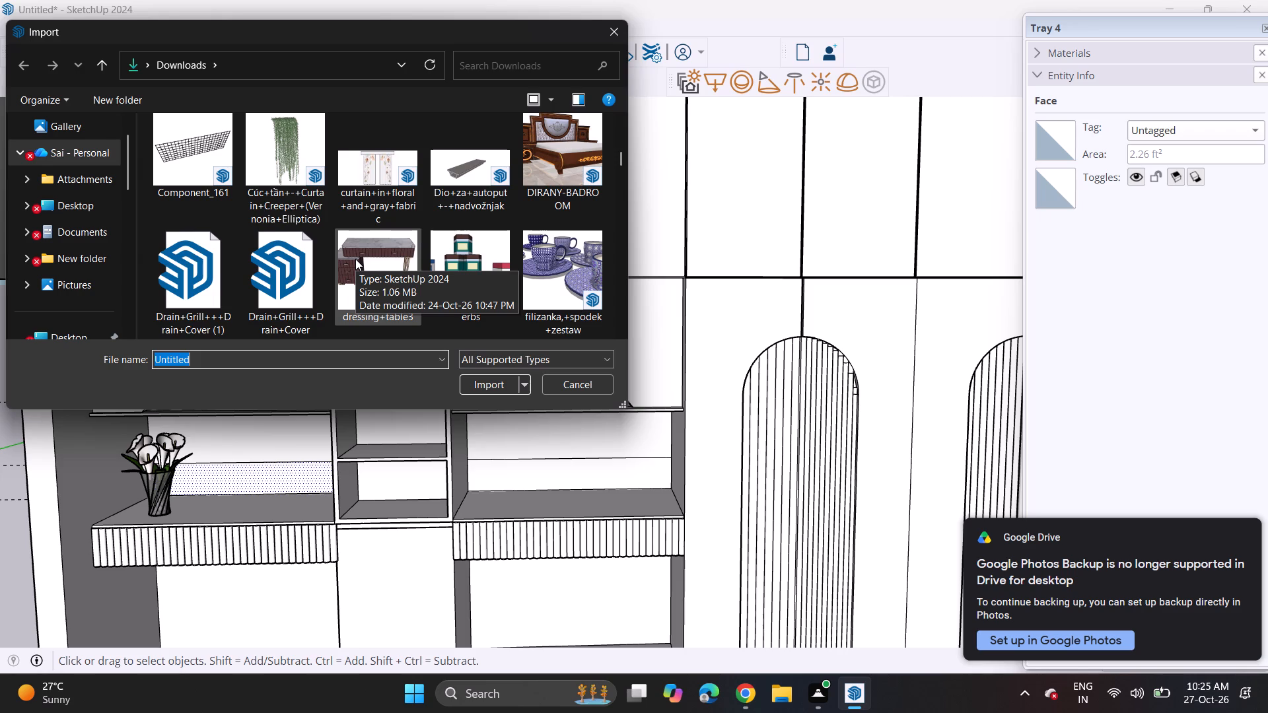
scroll(355, 259, "down", 1)
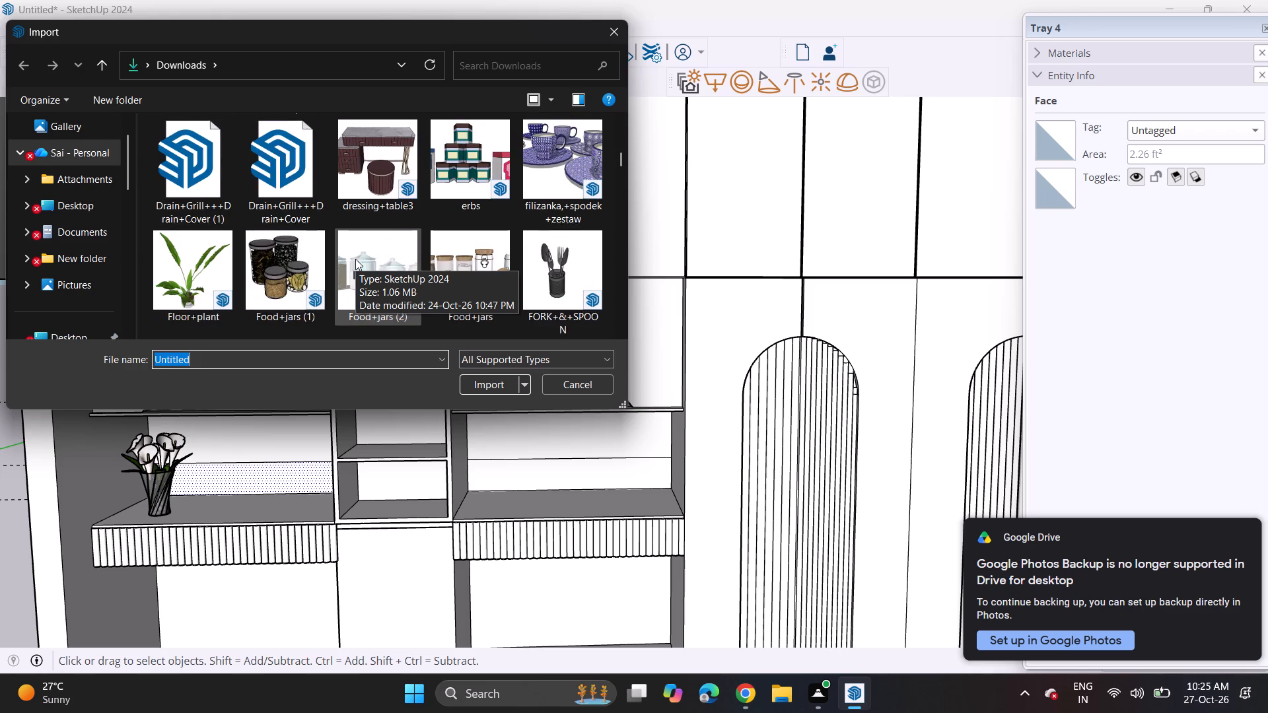
scroll(355, 259, "down", 2)
scroll(355, 259, "up", 1)
scroll(355, 259, "down", 1)
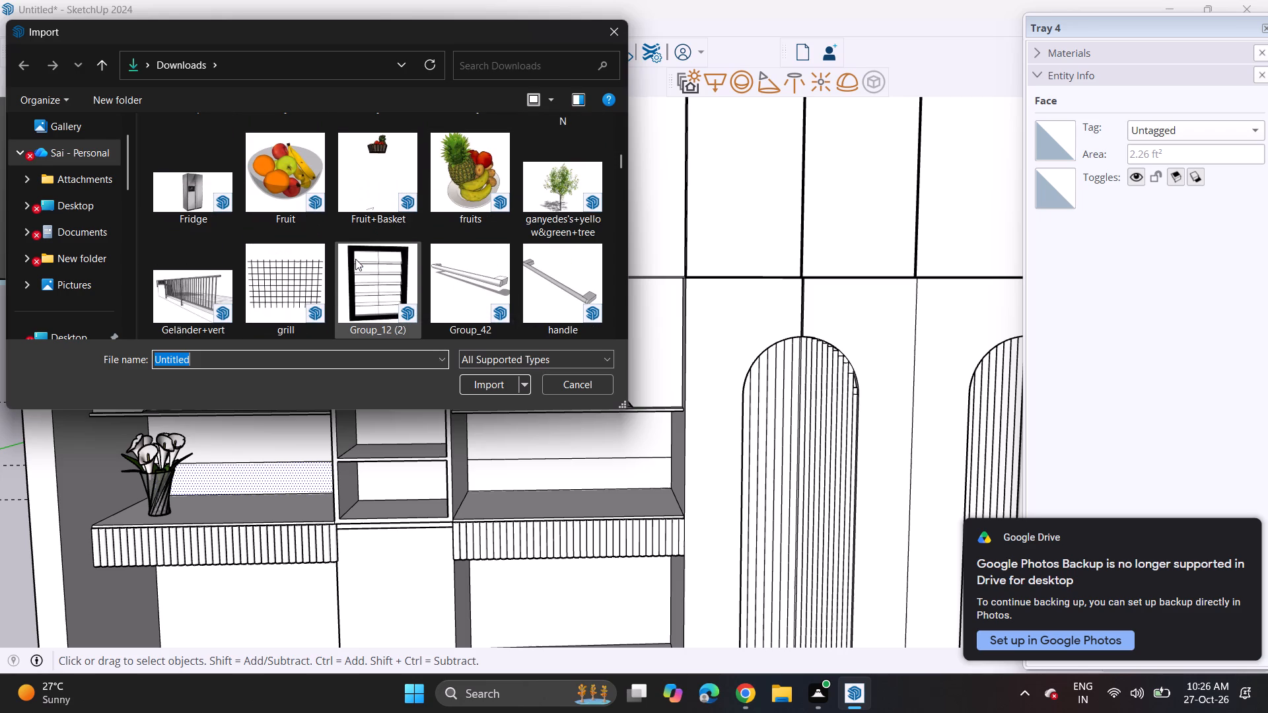
scroll(355, 259, "down", 1)
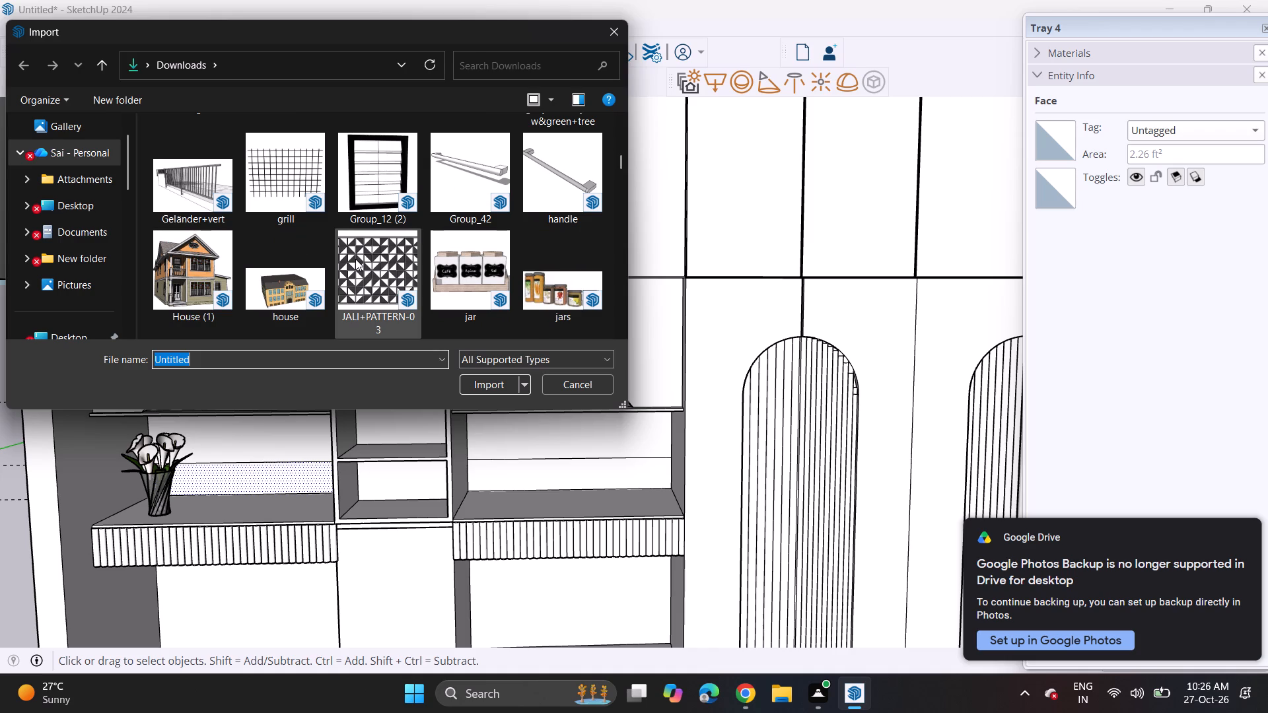
scroll(355, 259, "down", 3)
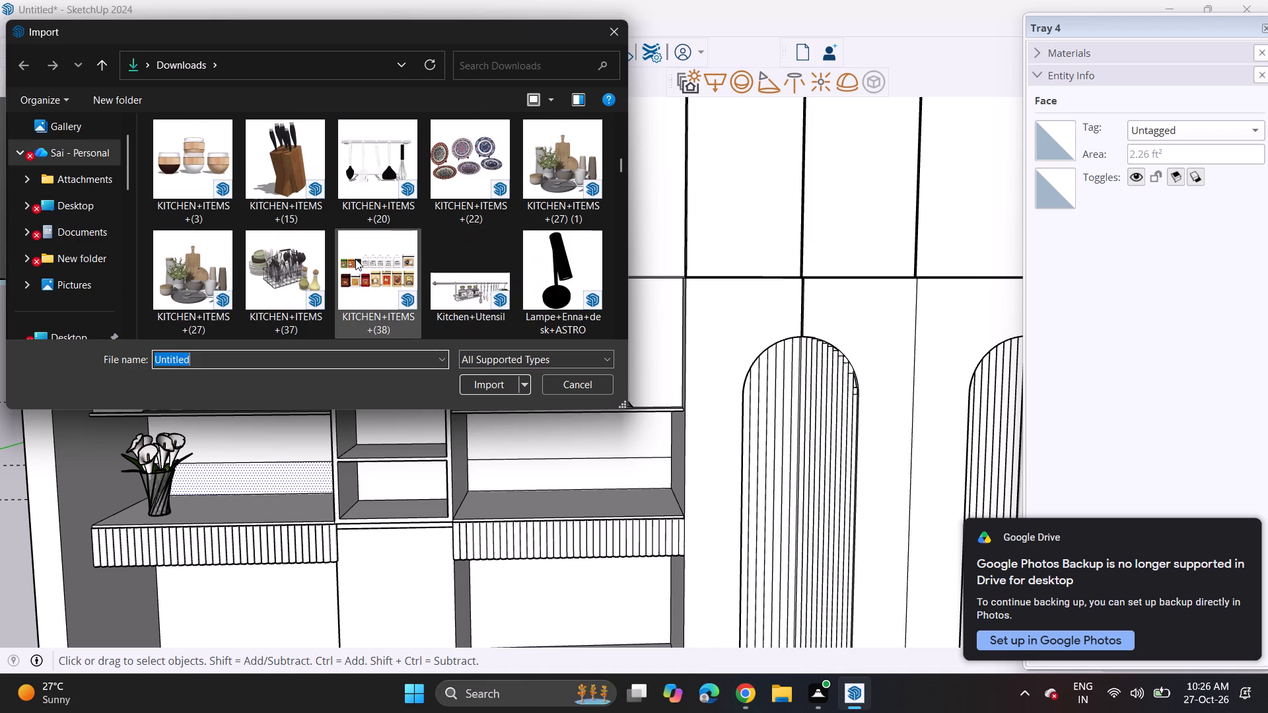
scroll(355, 259, "down", 1)
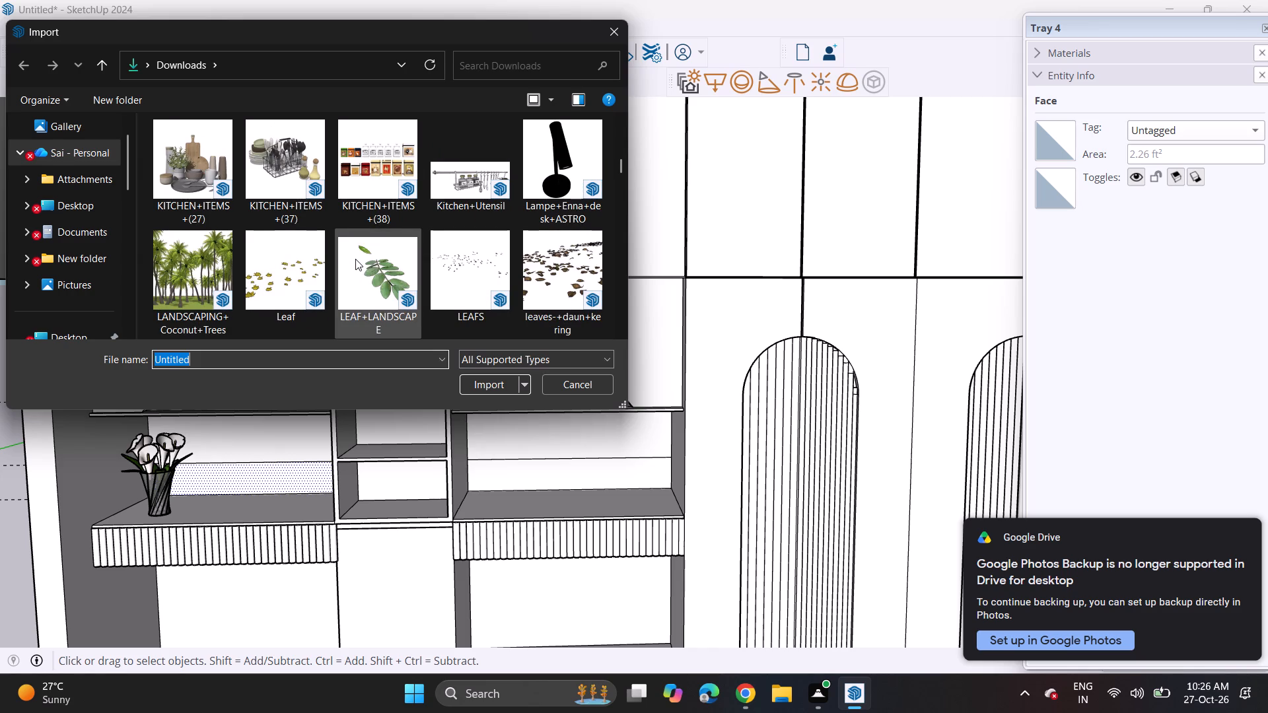
scroll(355, 259, "down", 2)
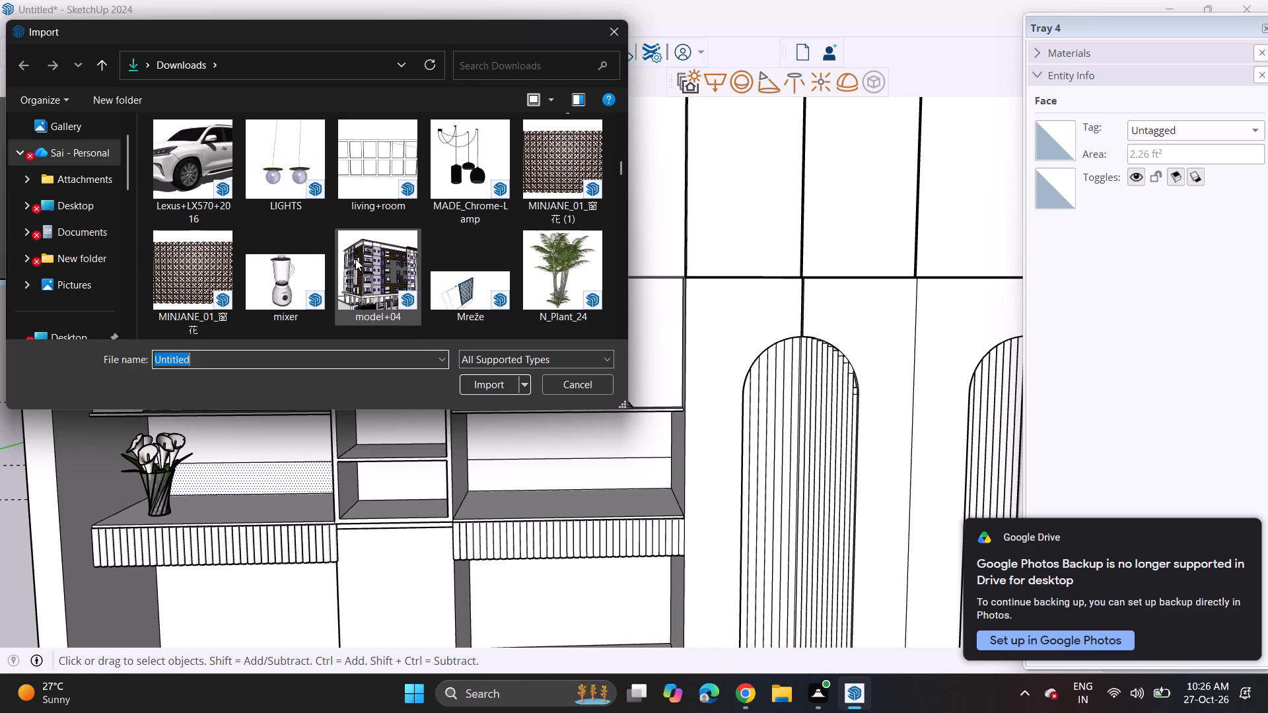
scroll(355, 259, "down", 1)
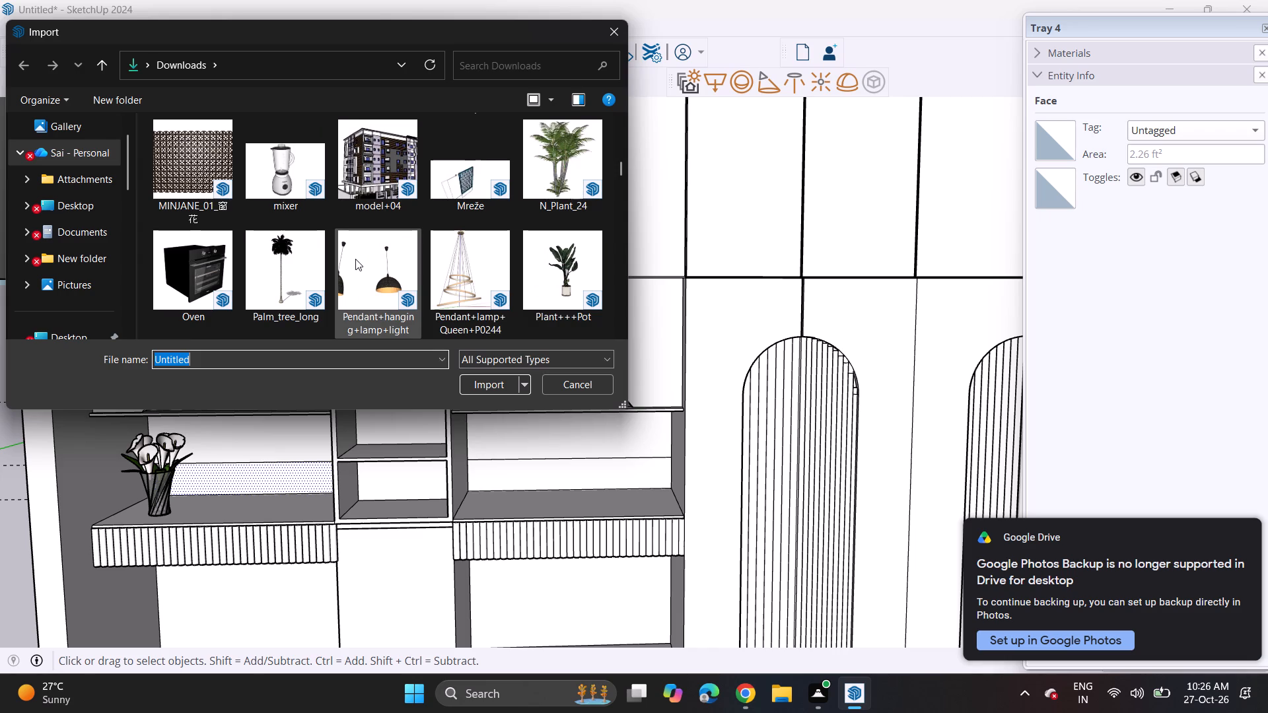
scroll(355, 259, "down", 3)
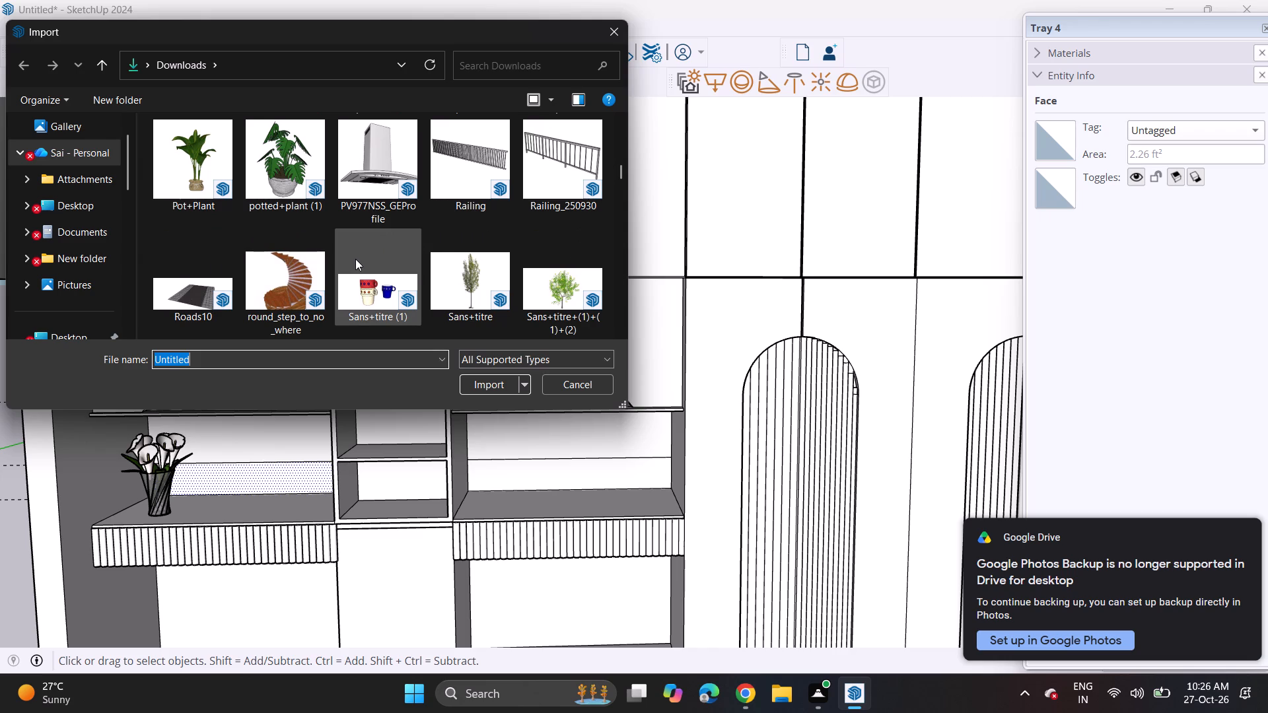
scroll(355, 259, "down", 1)
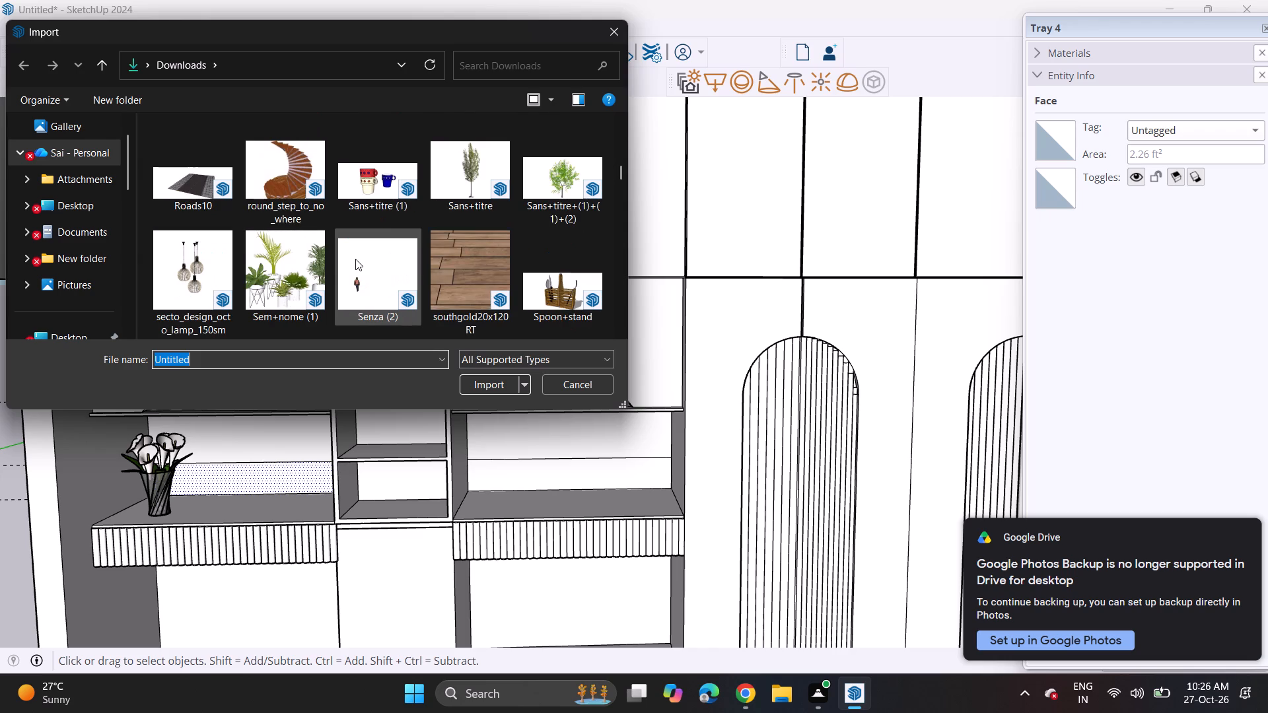
scroll(355, 259, "down", 1)
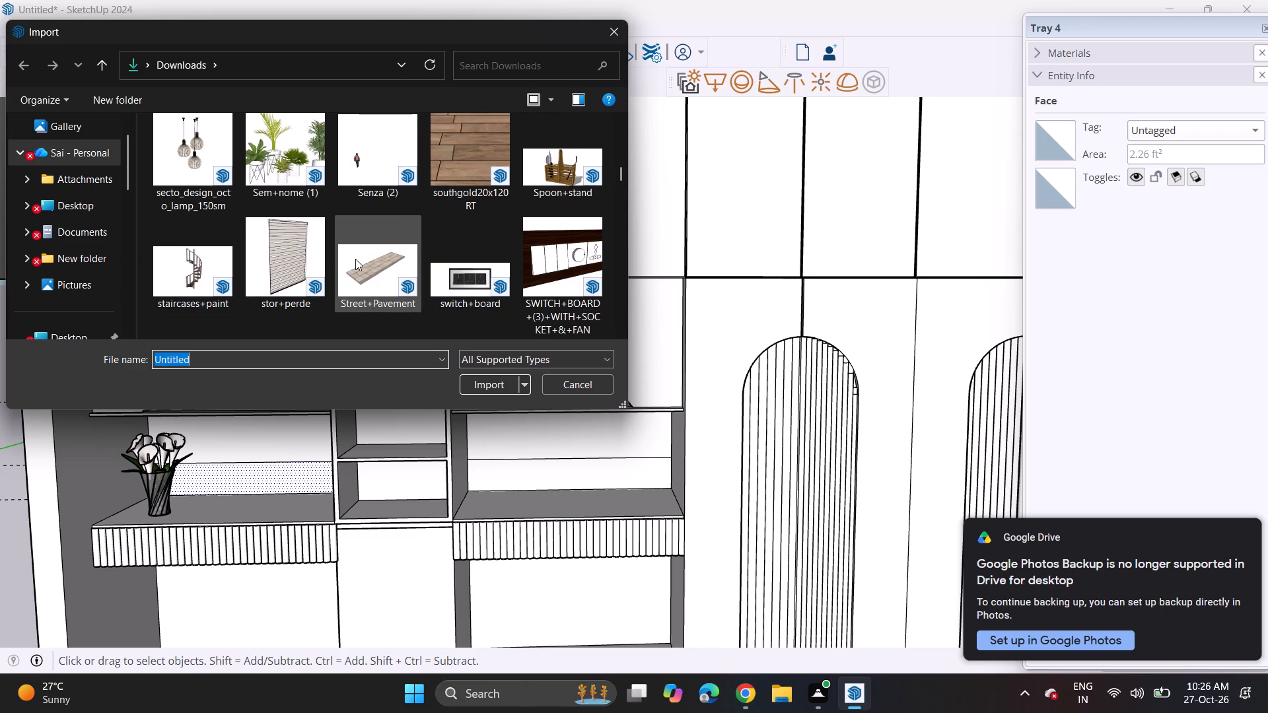
scroll(355, 259, "down", 2)
scroll(355, 259, "up", 1)
scroll(355, 259, "down", 4)
scroll(347, 266, "up", 1)
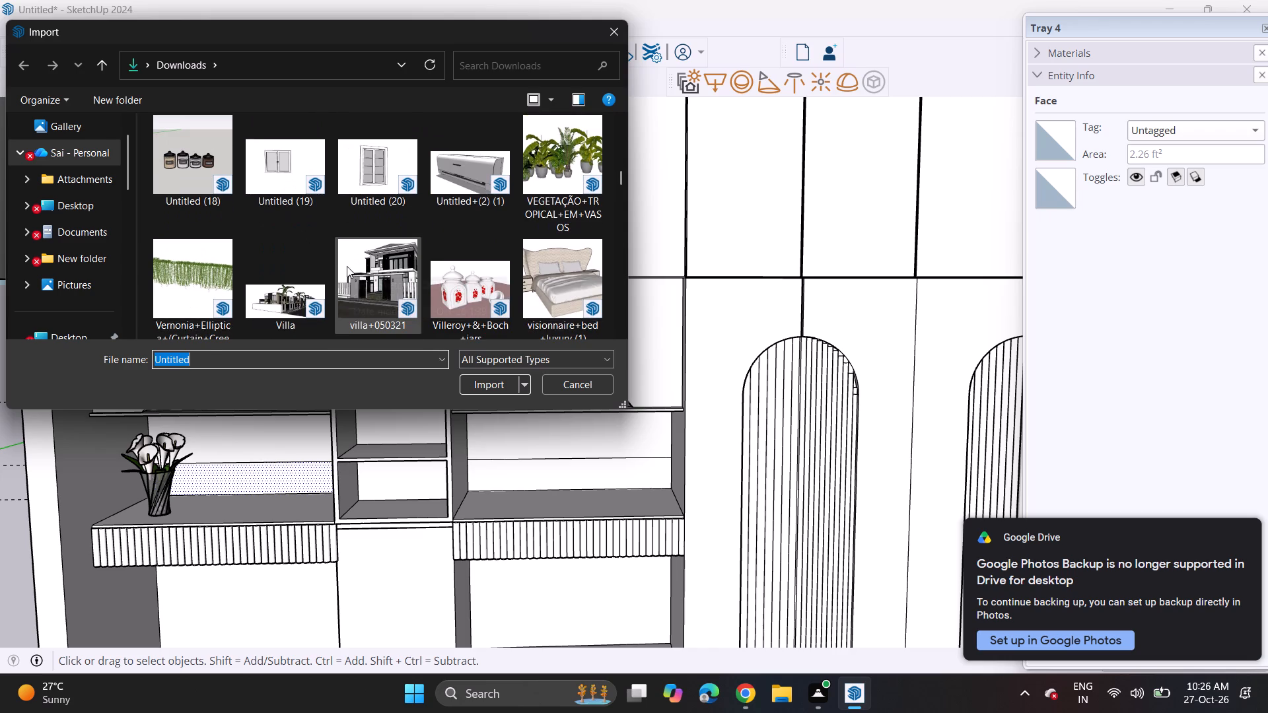
Import the _Deco_EC_43_(Geek+-+Mario+-+Funko++Pop) model from Downloads and place it outside the room, beyond the side wall.
scroll(343, 264, "down", 2)
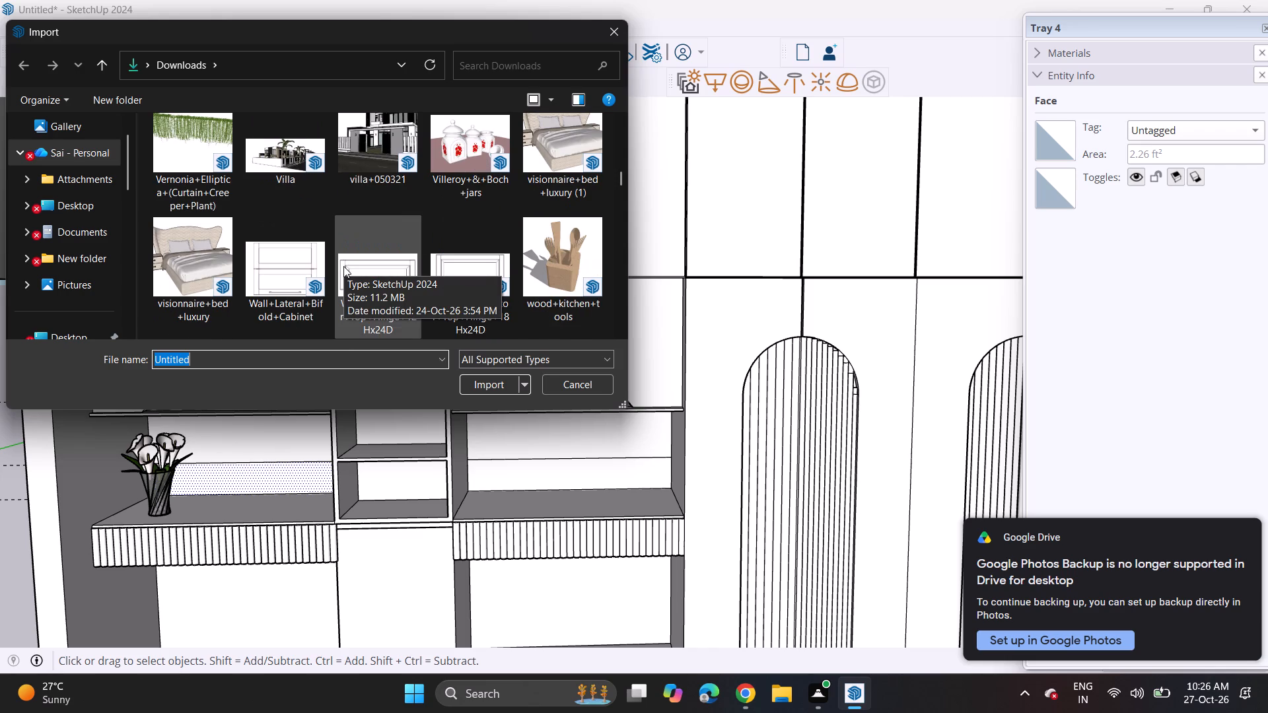
scroll(343, 266, "down", 1)
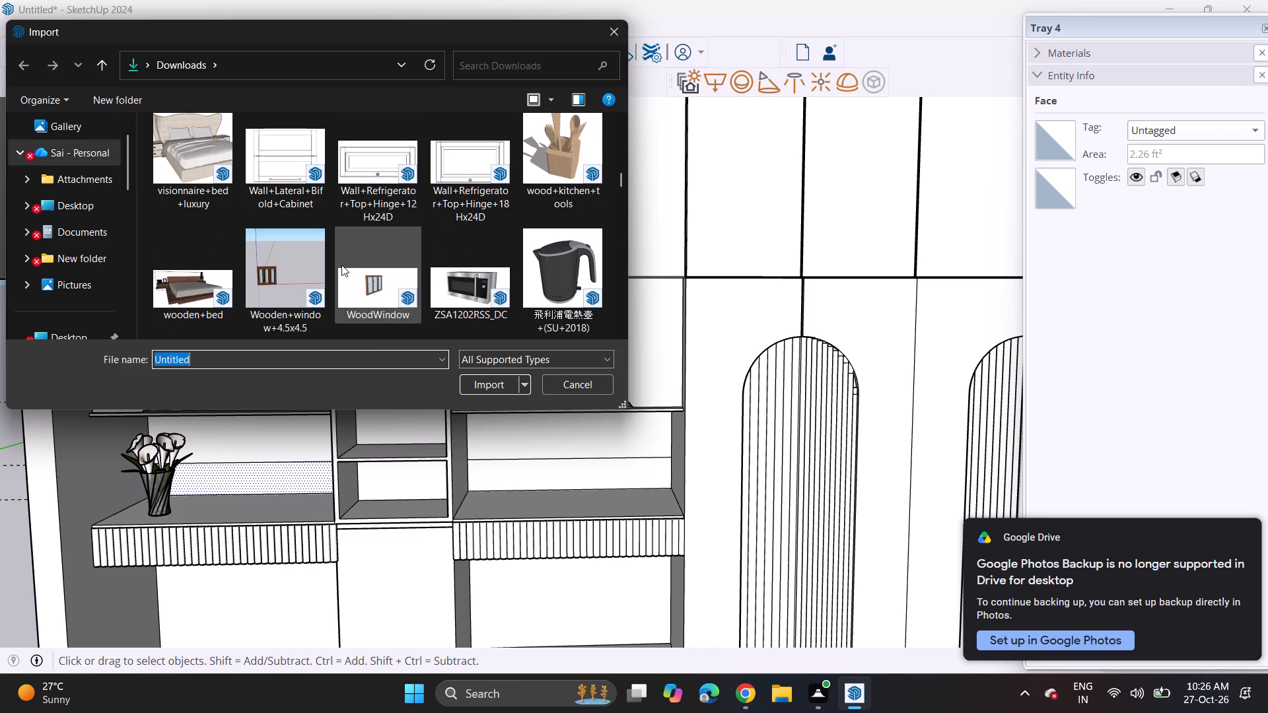
scroll(341, 265, "down", 1)
scroll(341, 265, "up", 1)
scroll(341, 265, "down", 4)
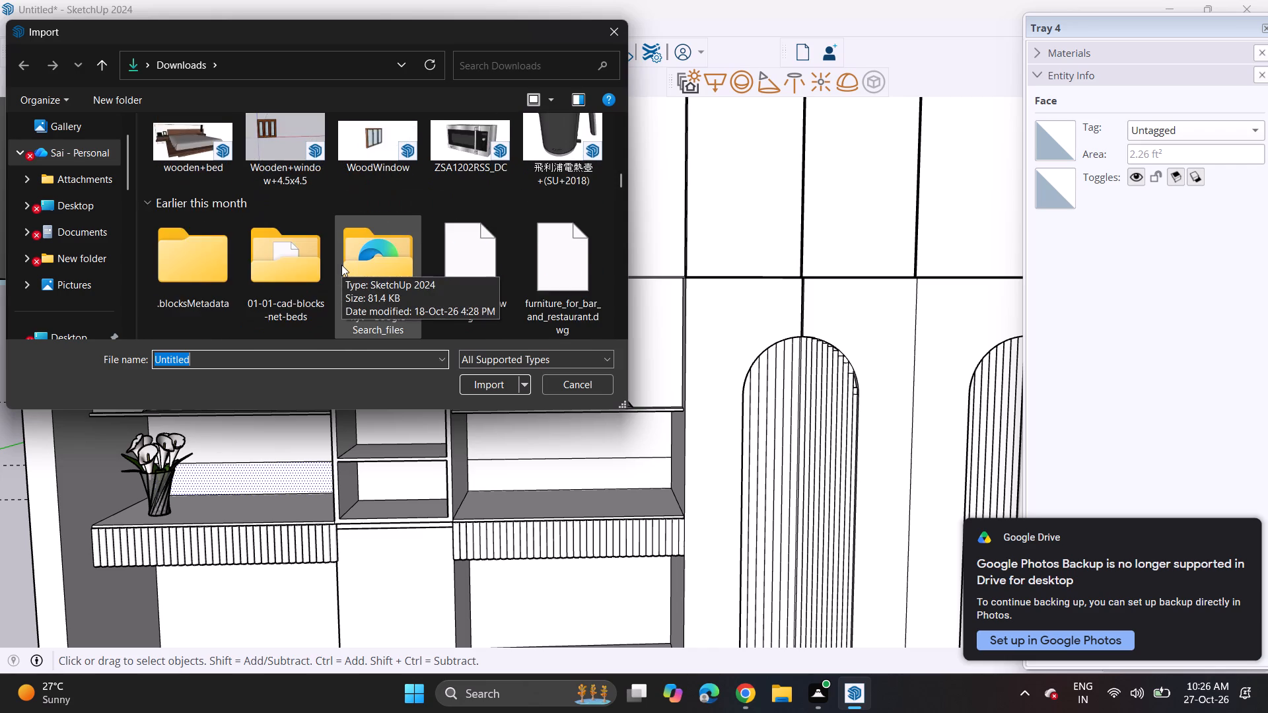
scroll(341, 265, "up", 1)
scroll(341, 265, "down", 8)
scroll(341, 265, "up", 1)
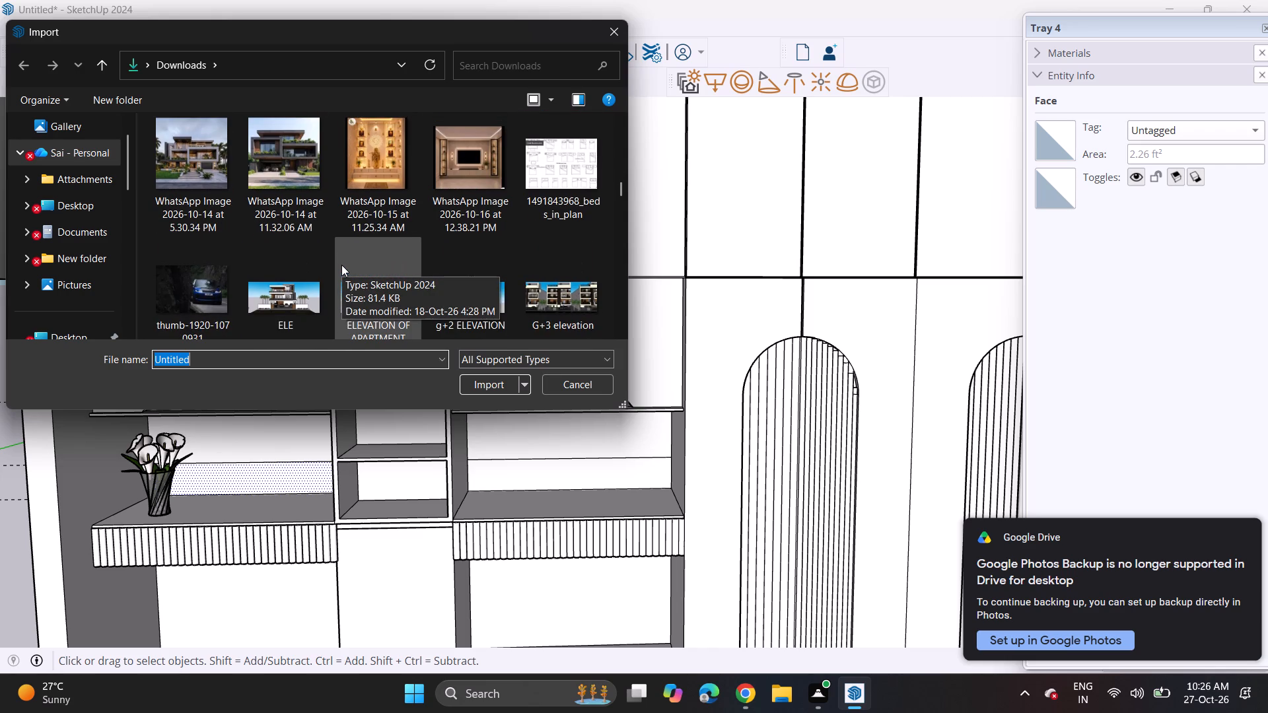
scroll(341, 265, "down", 2)
left_click(450, 244)
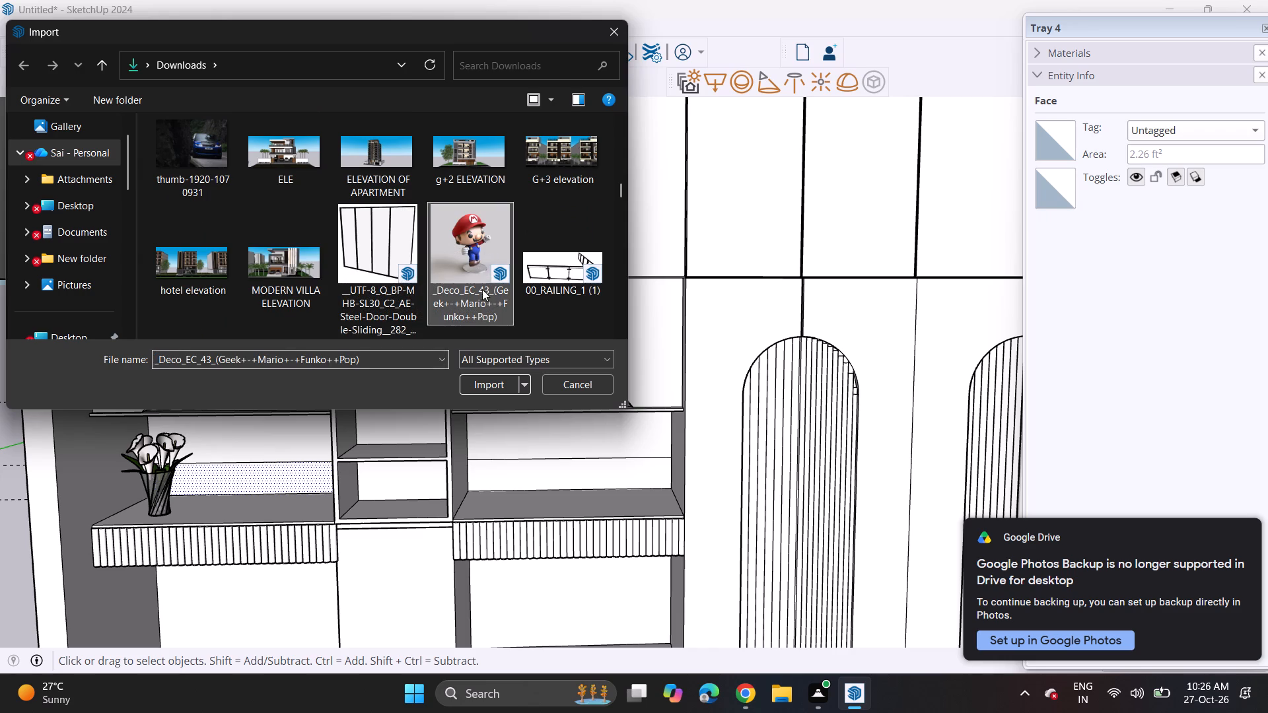
left_click(483, 380)
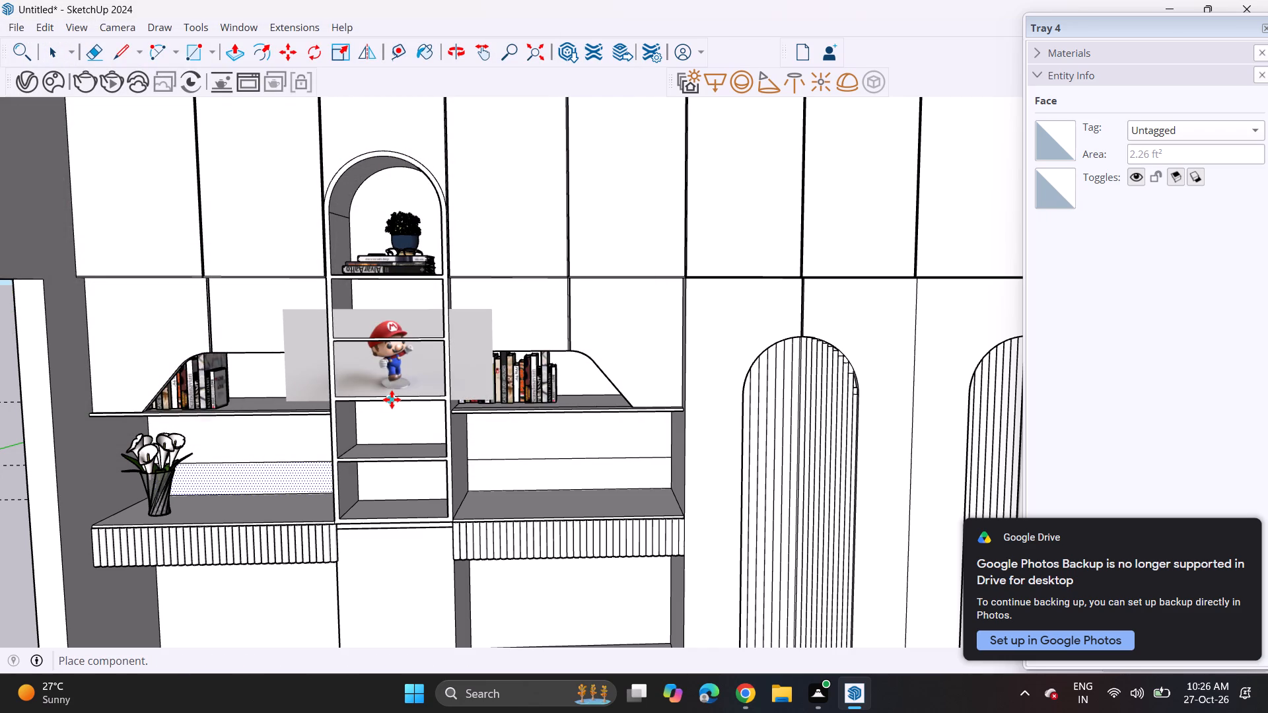
scroll(392, 393, "down", 12)
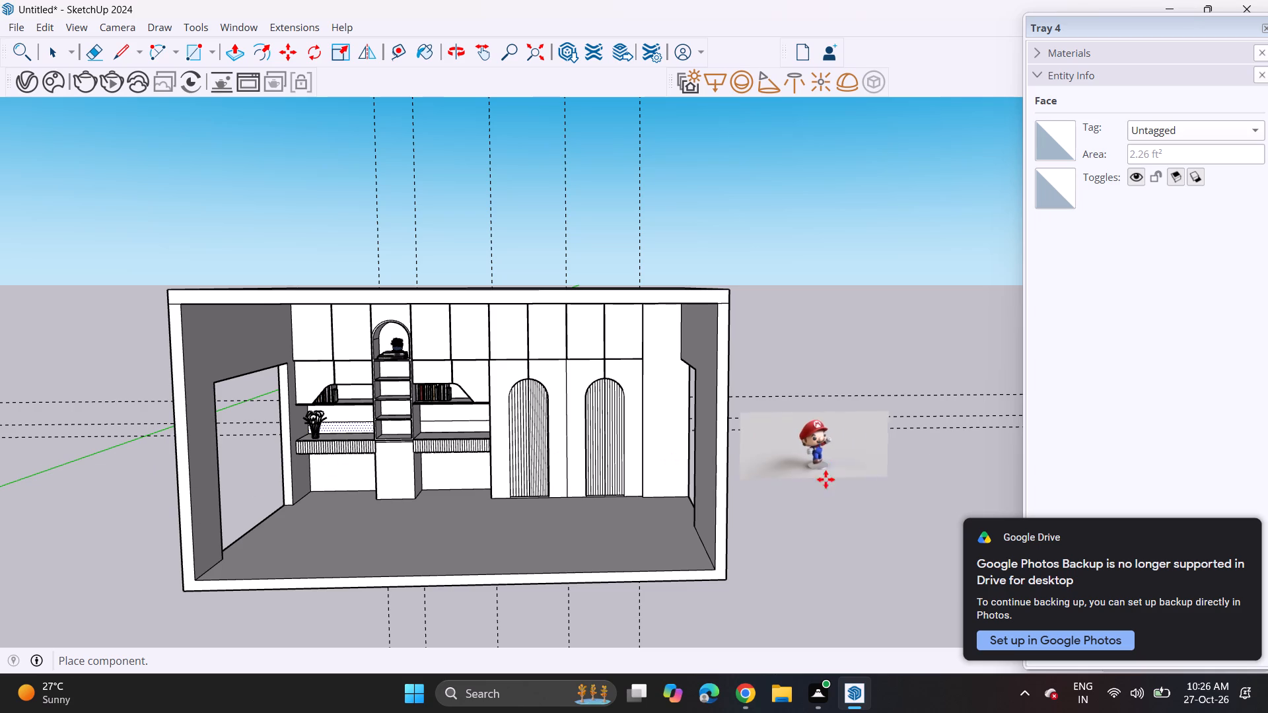
left_click(884, 463)
Explode the imported Mario component so the figure and its flat picture backdrop are separate objects.
middle_click_drag(813, 406, 318, 513)
scroll(284, 501, "up", 1)
scroll(279, 501, "down", 1)
scroll(277, 502, "up", 9)
scroll(275, 502, "up", 12)
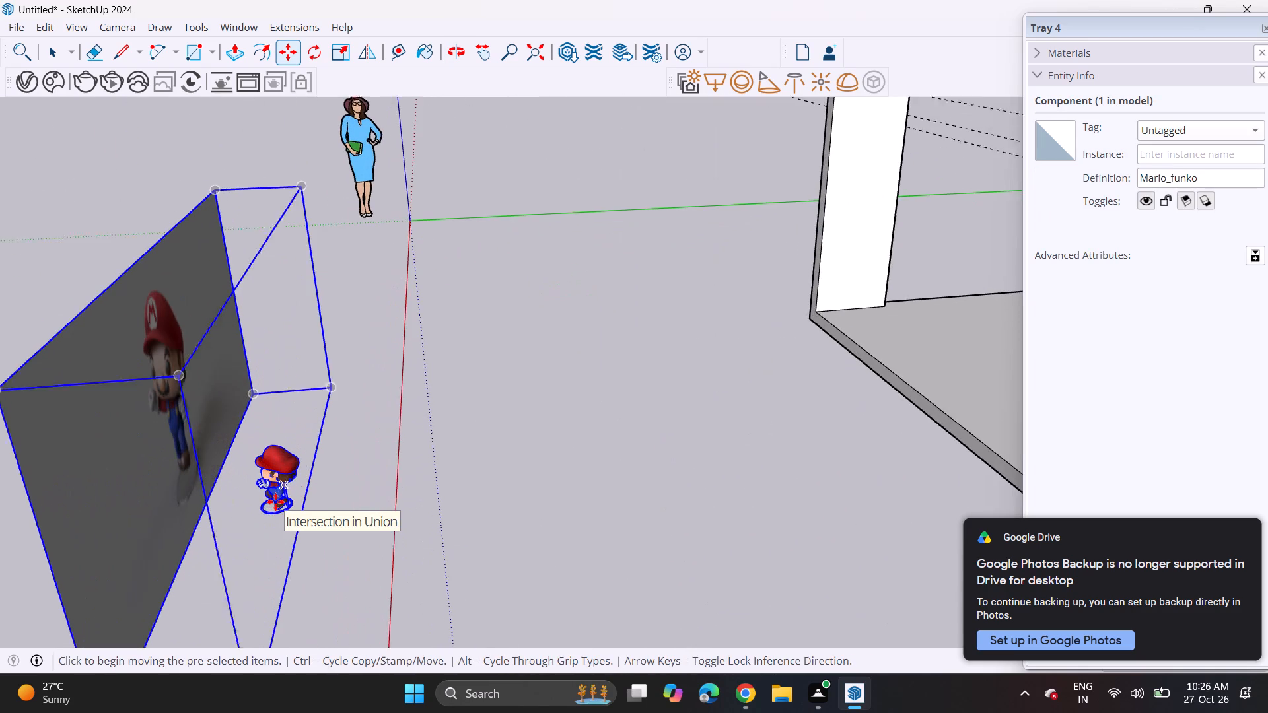
right_click(284, 479)
left_click(322, 151)
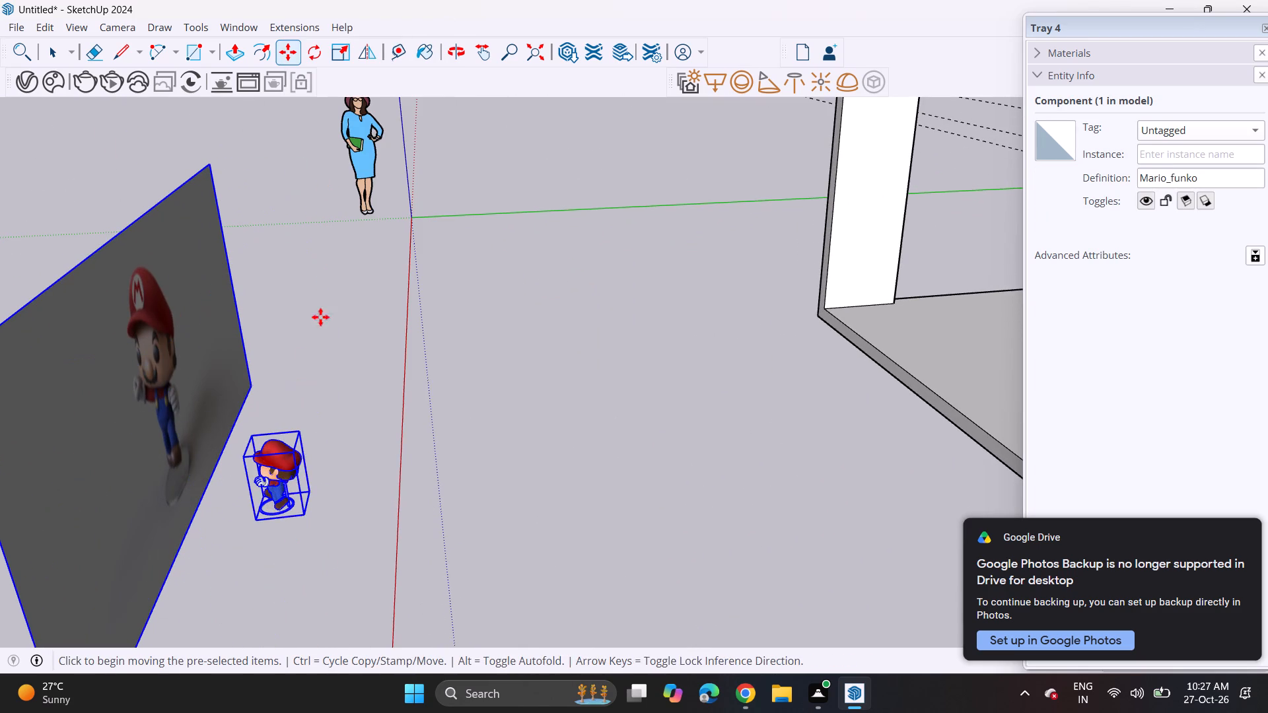
Move the Mario figure and backdrop together toward the red axis, and delete the flat picture backdrop.
left_click(304, 523)
left_click(427, 441)
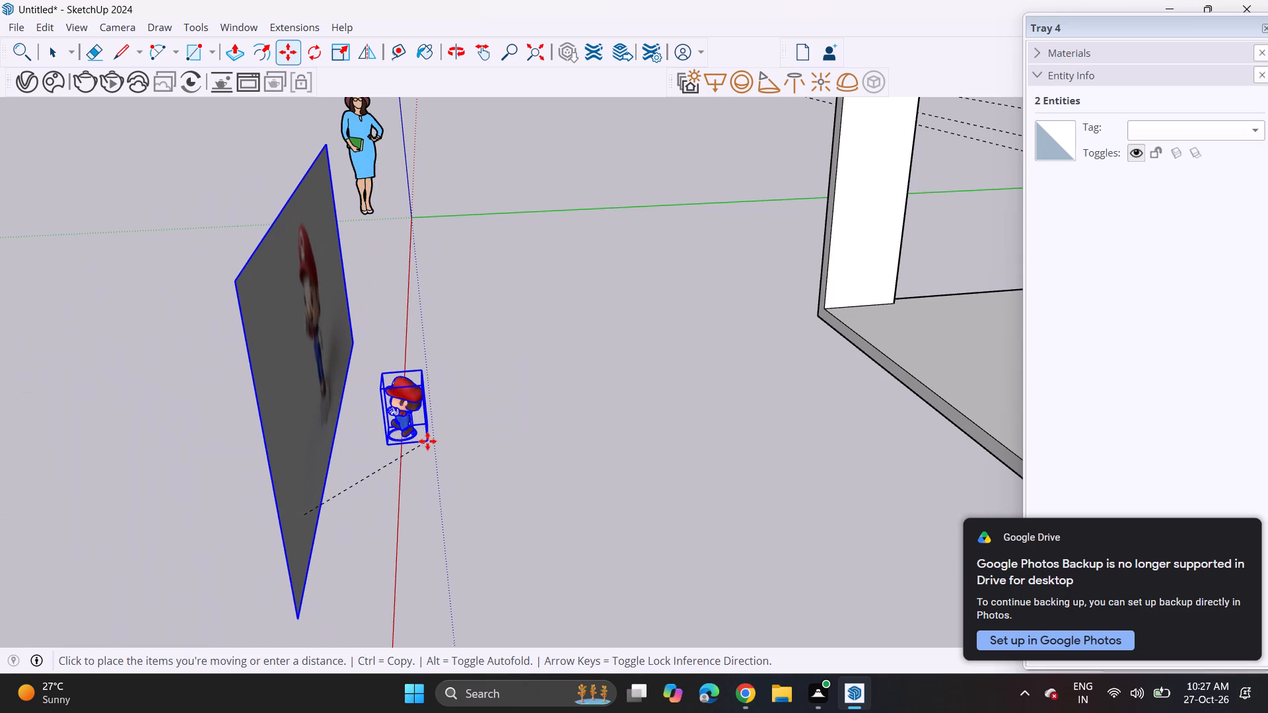
left_click(472, 450)
key("space")
left_click(395, 418)
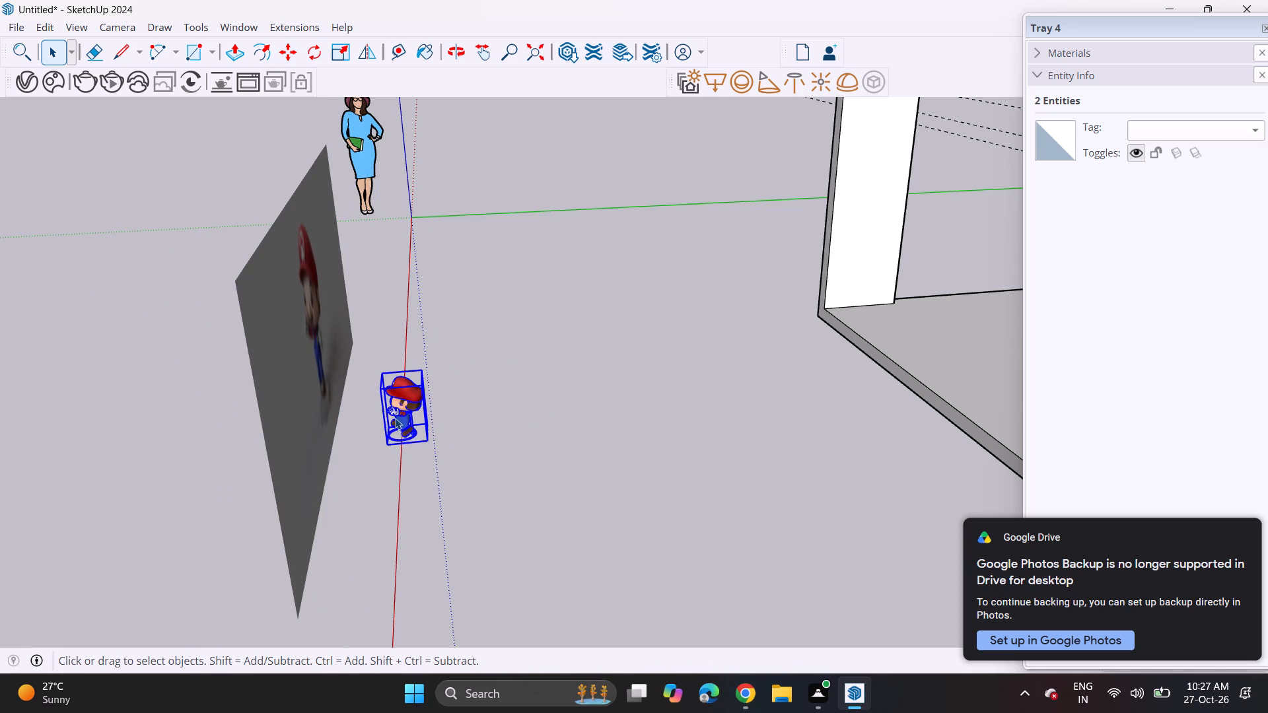
left_click(289, 421)
key("Delete")
Move the Mario figure from outside the room to the central niche shelf directly below the plant-topped books.
left_click(405, 434)
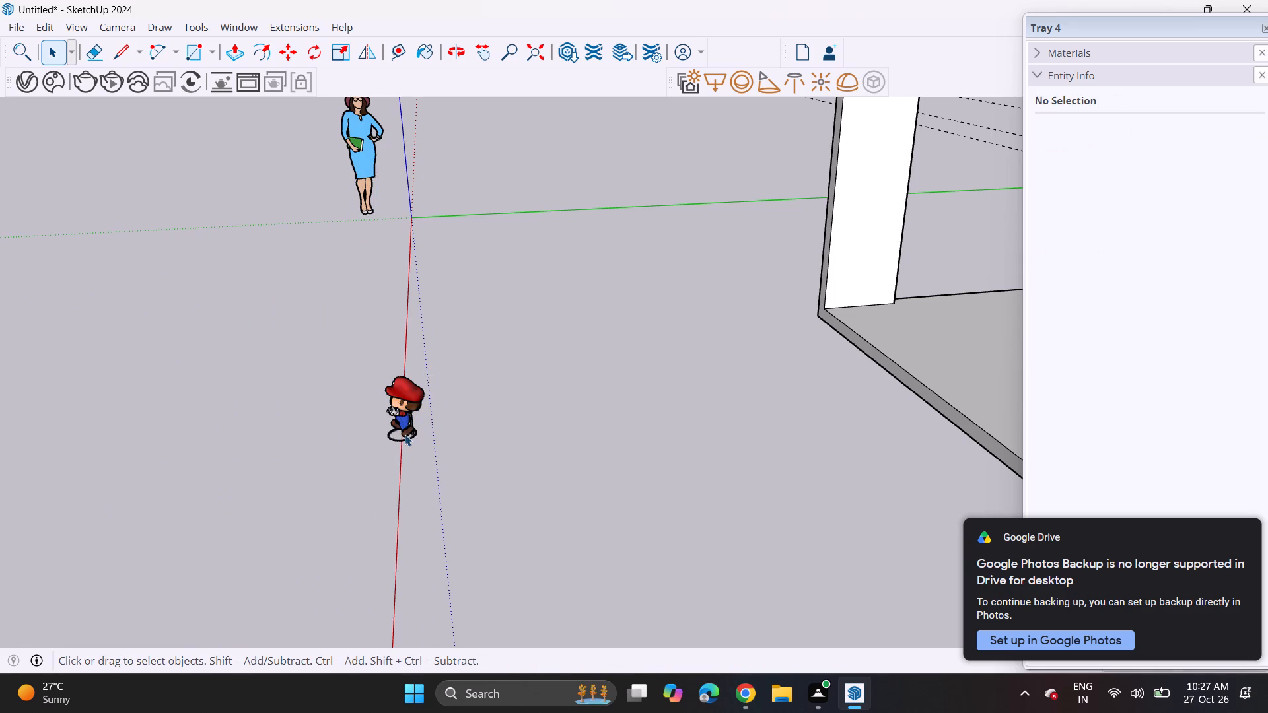
middle_click_drag(389, 440, 968, 359)
scroll(783, 389, "down", 3)
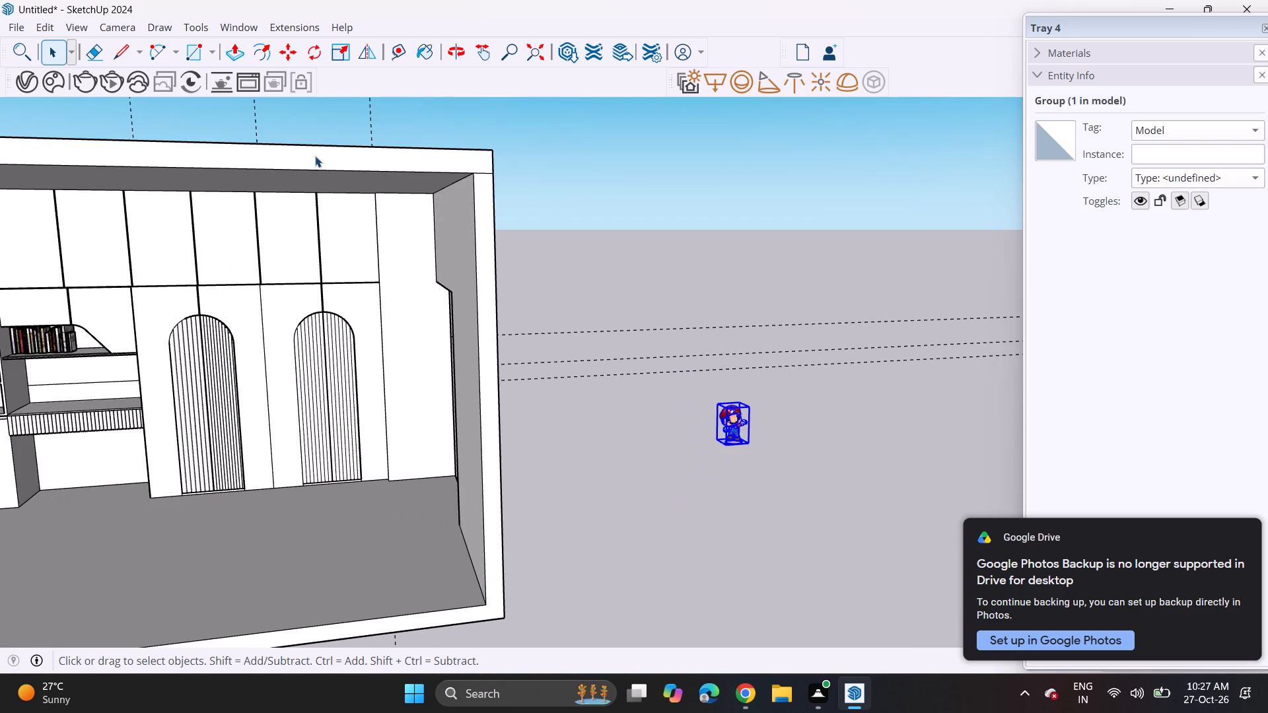
left_click(293, 59)
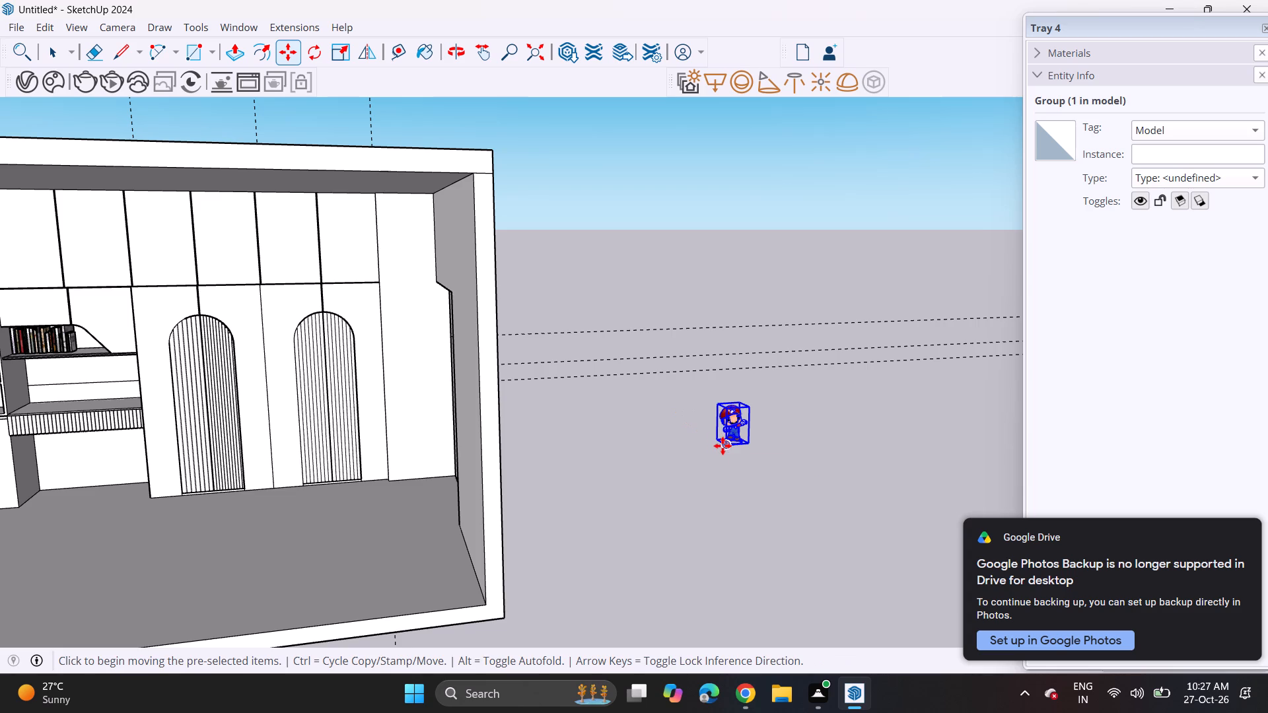
left_click(713, 444)
middle_click_drag(47, 355, 210, 382, "shift")
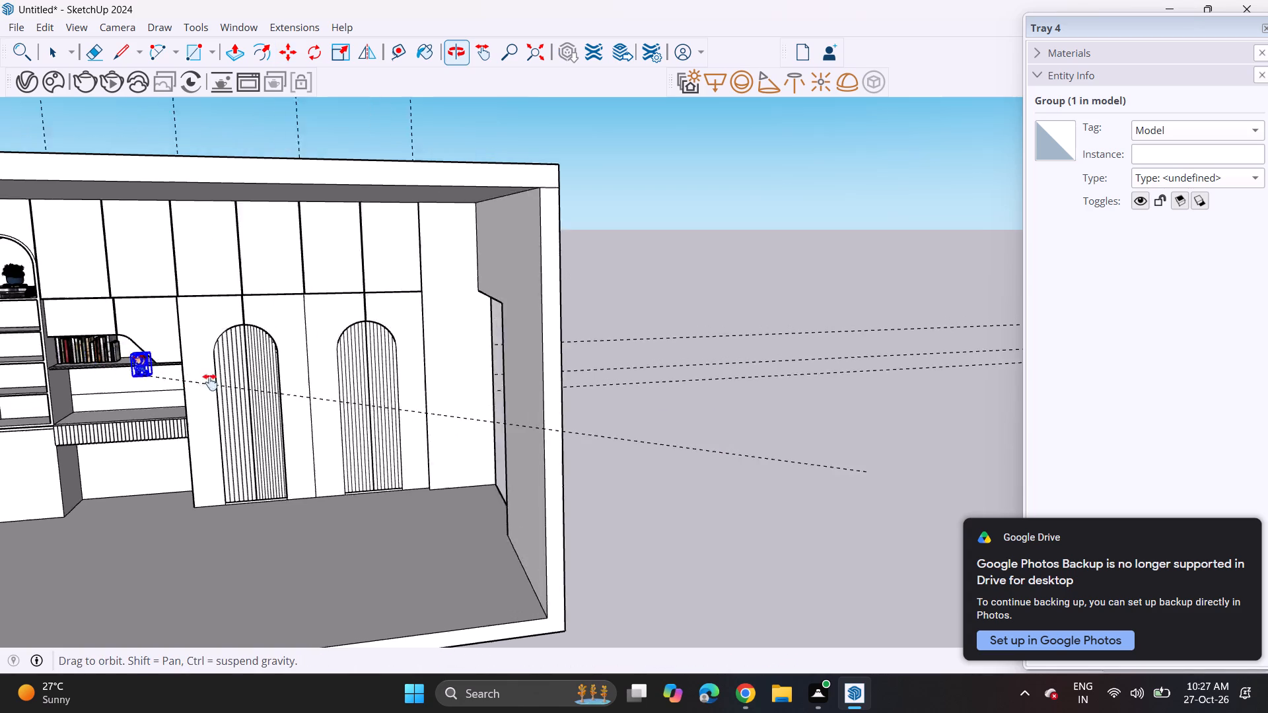
middle_click_drag(210, 382, 438, 388, "shift")
scroll(176, 370, "up", 9)
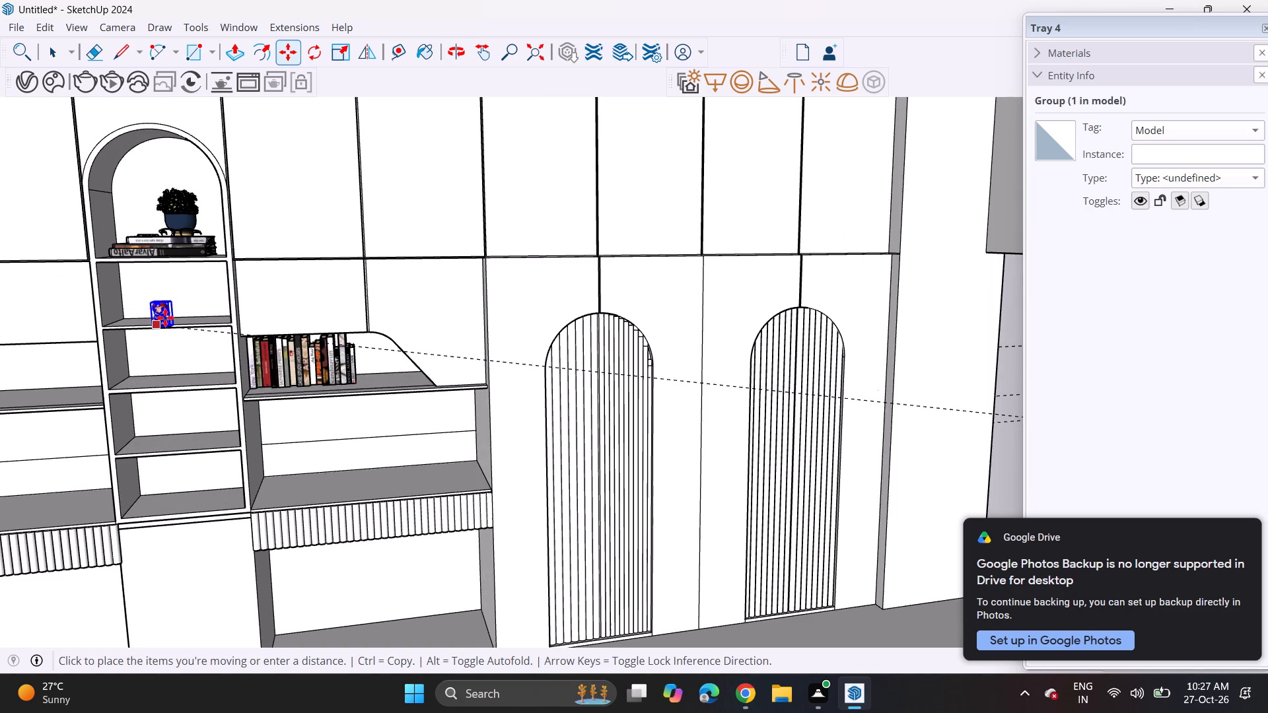
left_click(160, 320)
Reposition the Mario figure by its base corner so it stands on the surface of the shelf below the plant-topped books.
scroll(166, 313, "up", 3)
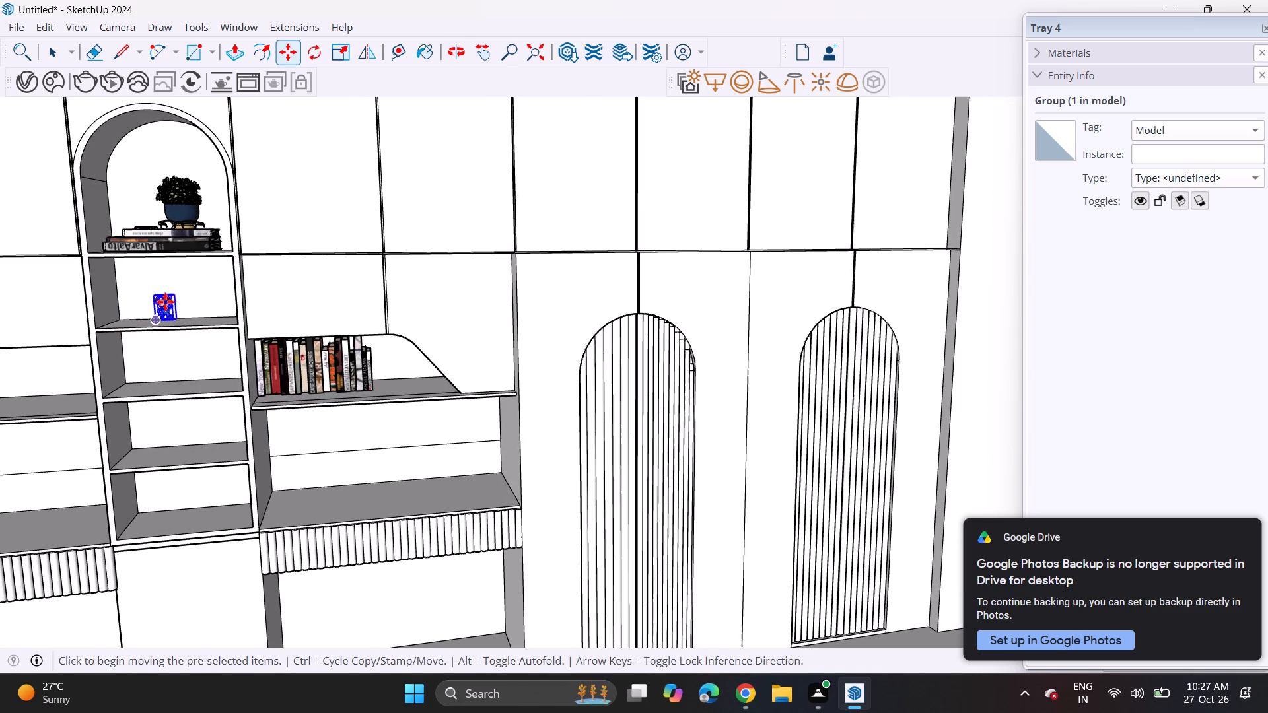
scroll(165, 302, "up", 6)
scroll(166, 270, "down", 1)
scroll(167, 269, "up", 3)
left_click(137, 349)
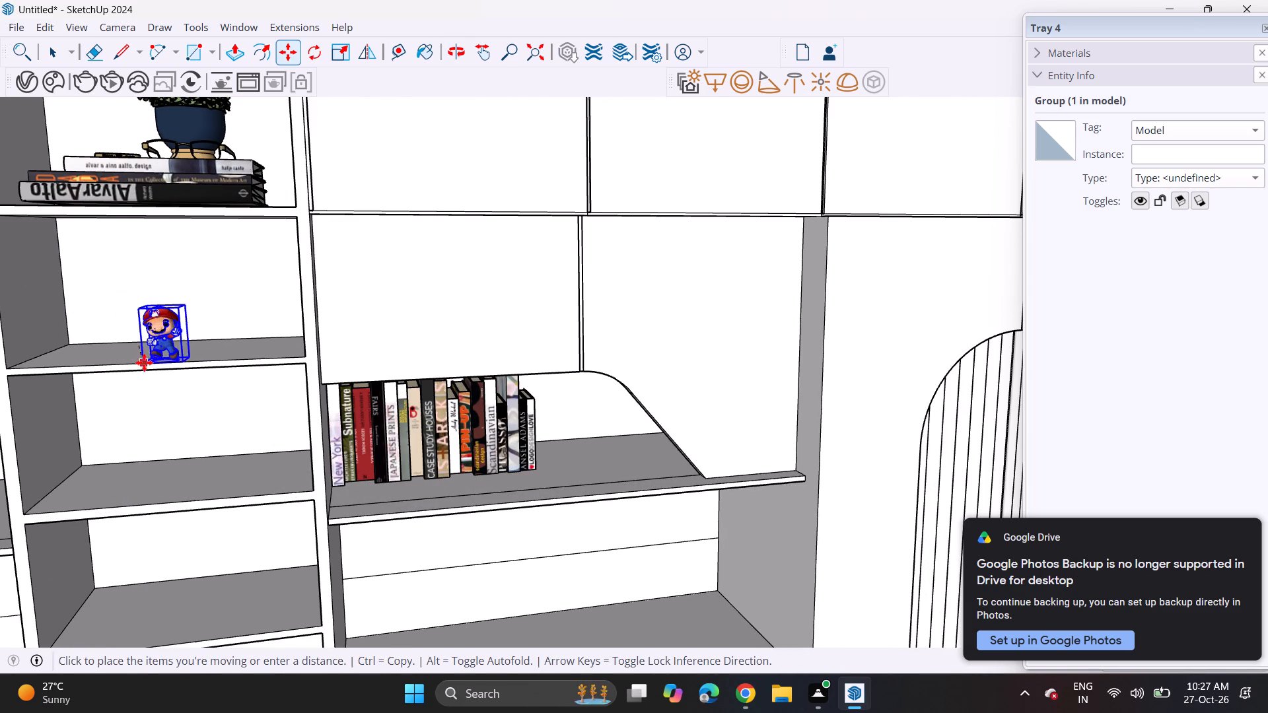
scroll(146, 357, "up", 10)
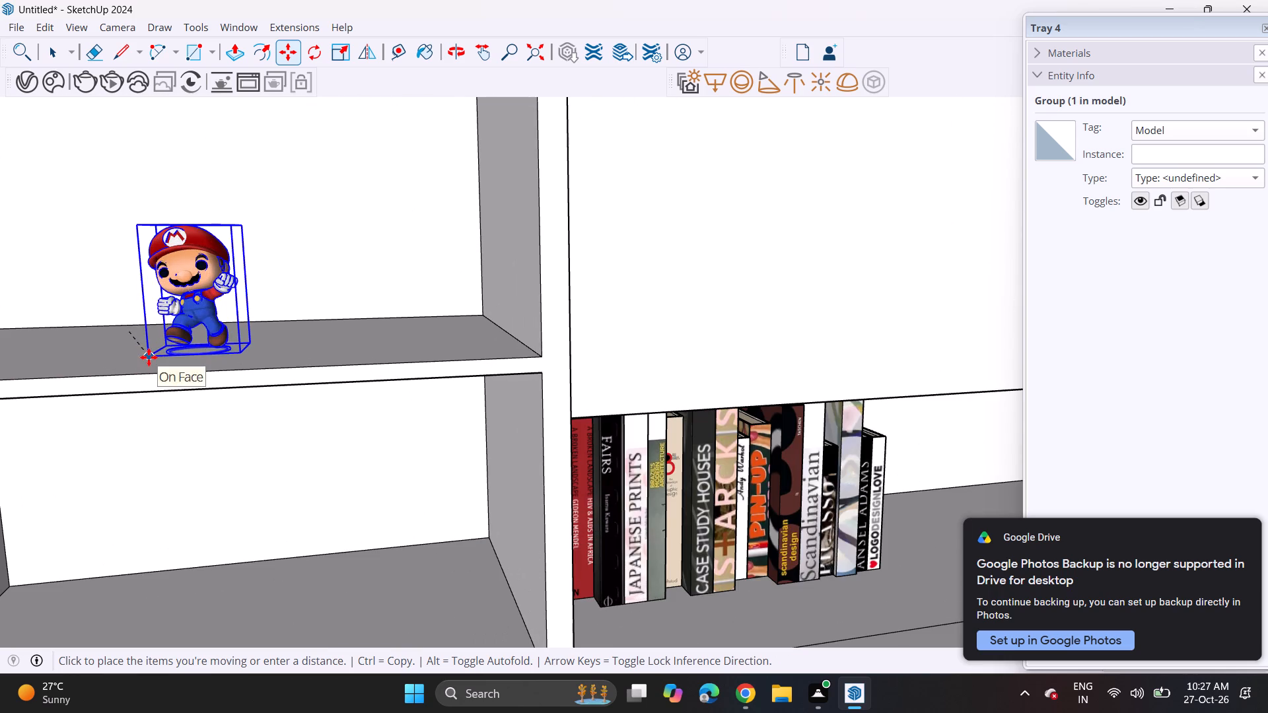
left_click(142, 356)
Scale the Mario figure up uniformly so it fills most of the height of its shelf compartment.
scroll(190, 311, "down", 11)
scroll(187, 314, "up", 1)
scroll(187, 314, "down", 1)
scroll(187, 315, "up", 1)
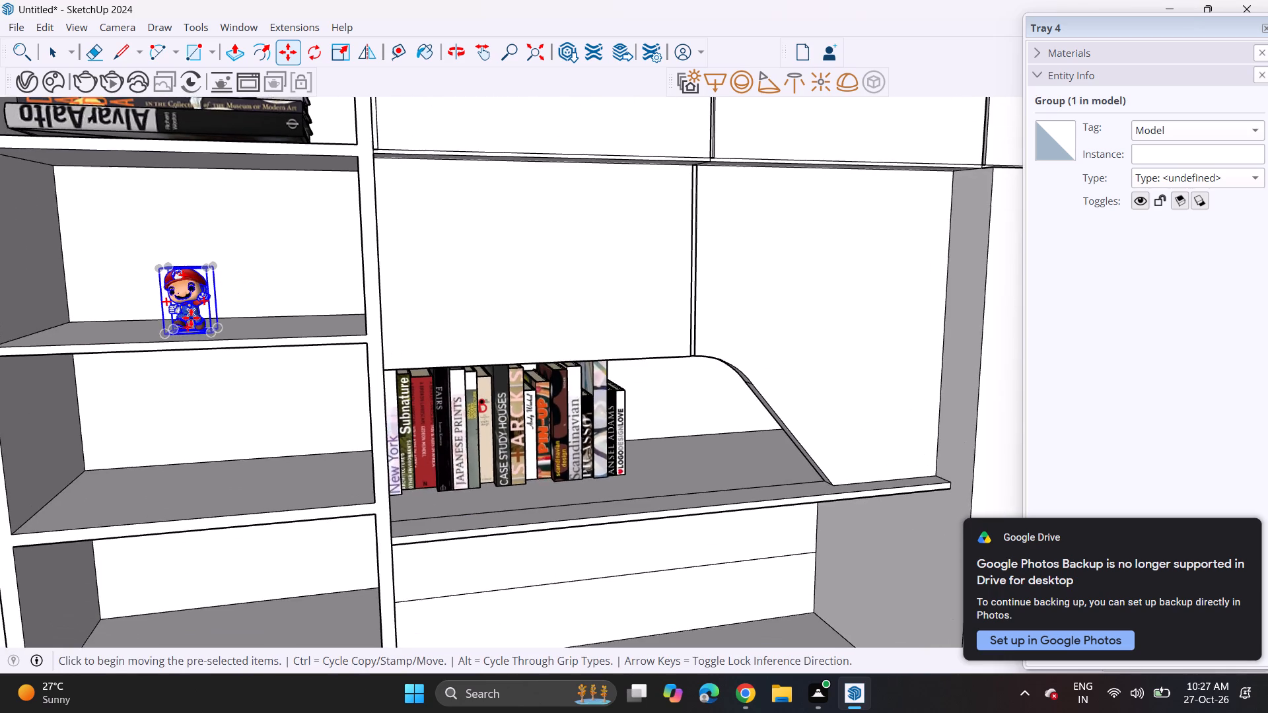
middle_click_drag(191, 318, 294, 354, "shift")
left_click(339, 48)
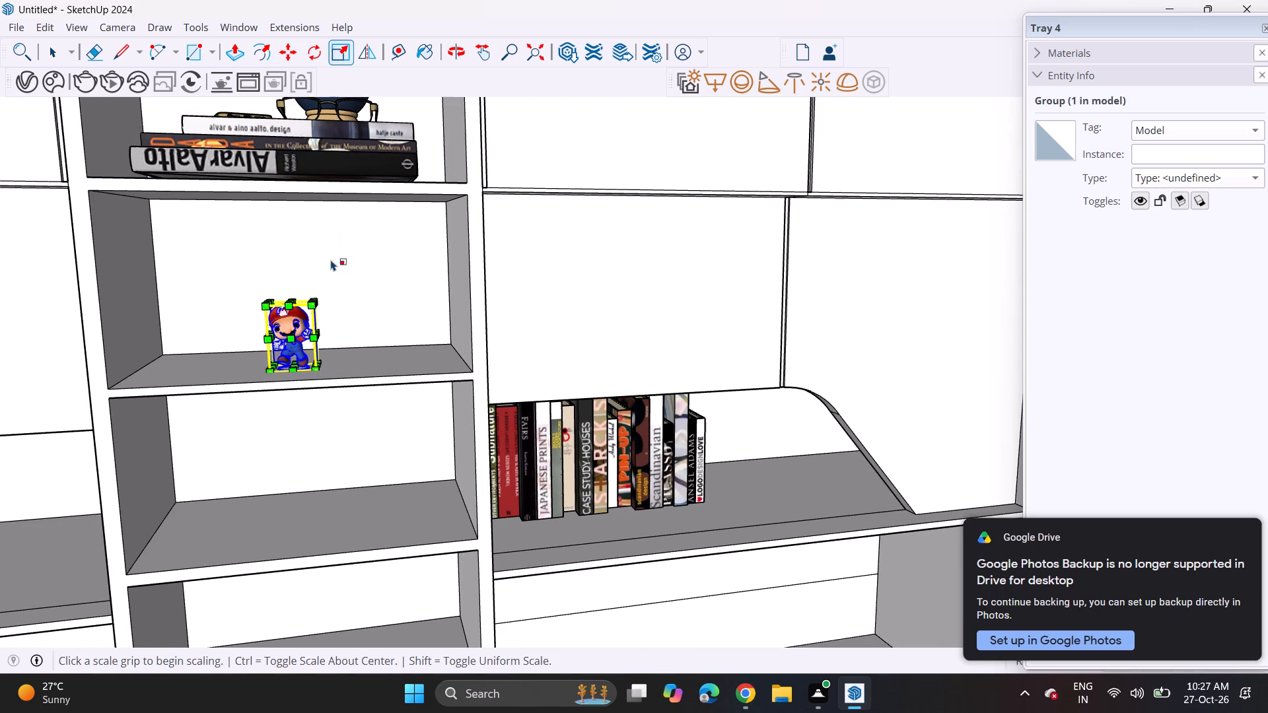
left_click(310, 306)
left_click(344, 273)
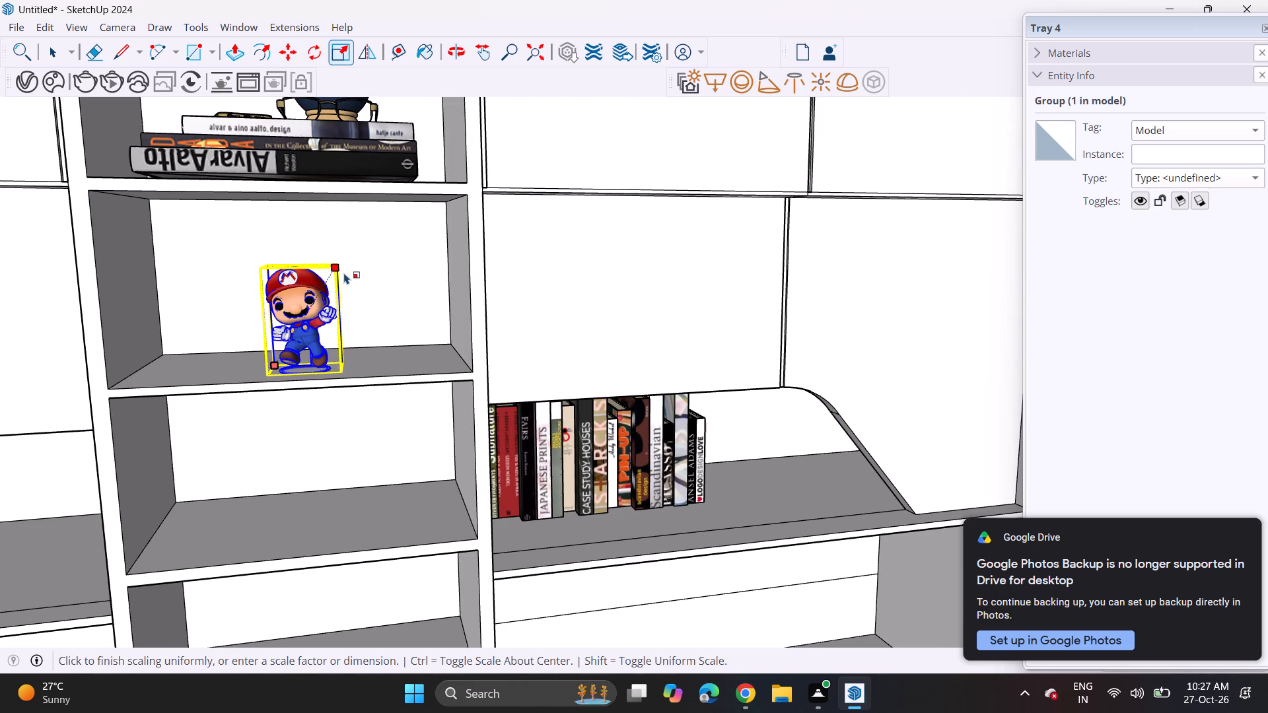
left_click(341, 263)
left_click(353, 256)
middle_click_drag(310, 349, 262, 349)
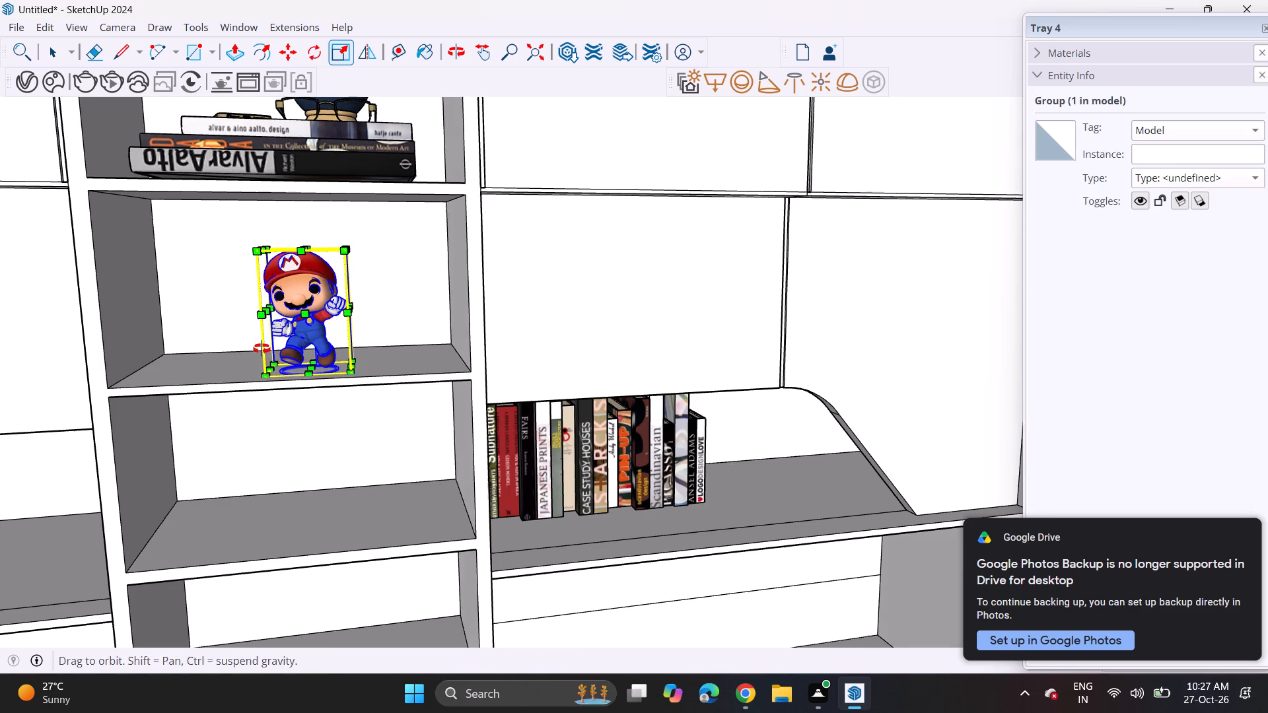
scroll(260, 349, "down", 1)
middle_click_drag(262, 349, 251, 349)
scroll(255, 349, "up", 1)
scroll(242, 349, "down", 6)
key("space")
left_click(322, 411)
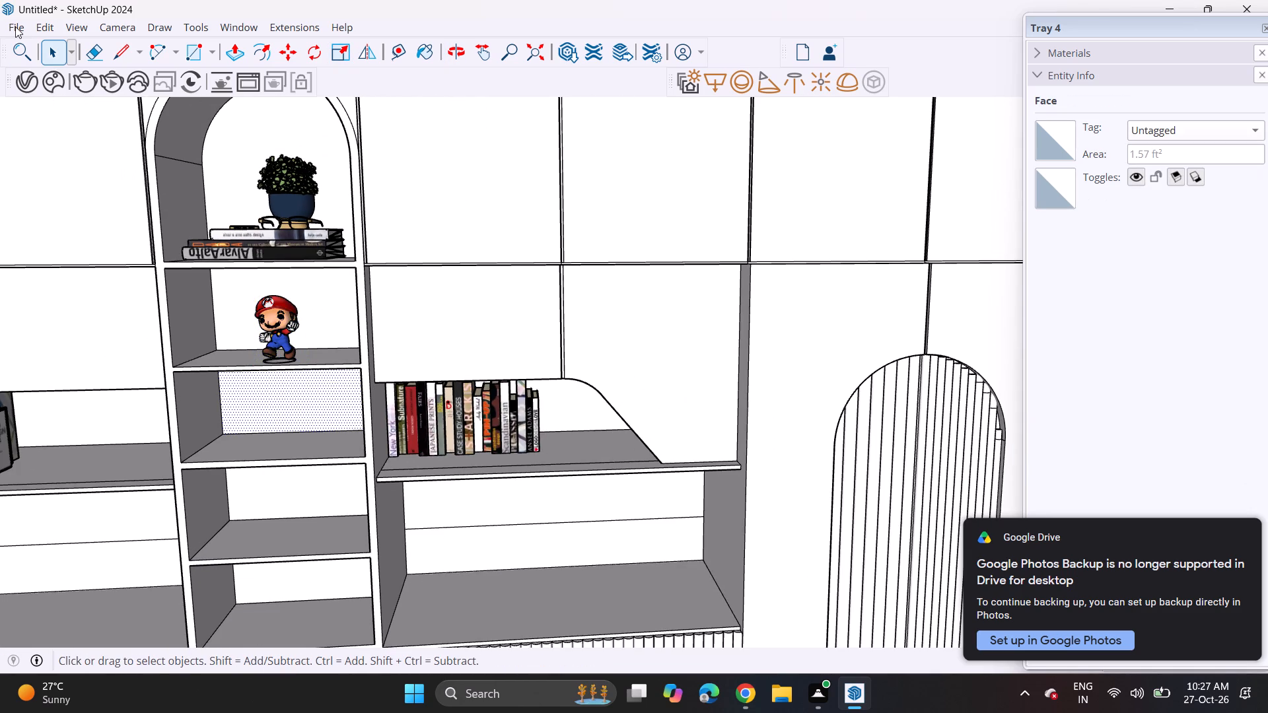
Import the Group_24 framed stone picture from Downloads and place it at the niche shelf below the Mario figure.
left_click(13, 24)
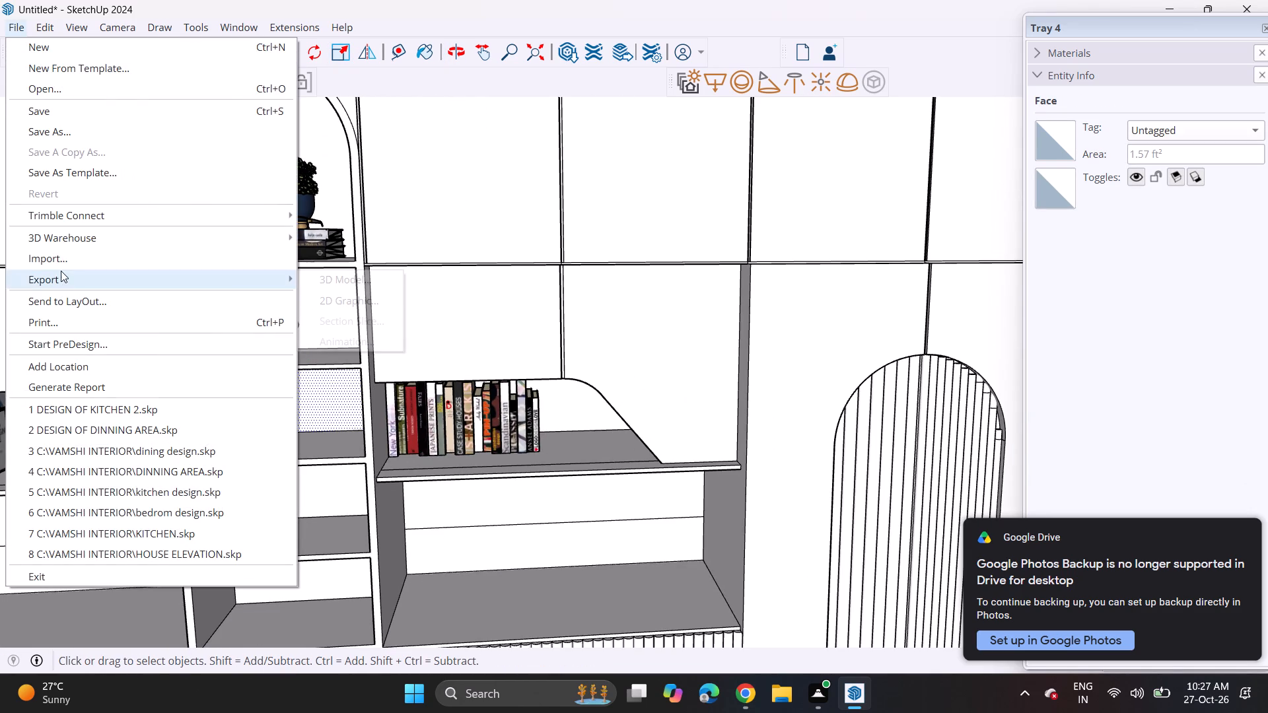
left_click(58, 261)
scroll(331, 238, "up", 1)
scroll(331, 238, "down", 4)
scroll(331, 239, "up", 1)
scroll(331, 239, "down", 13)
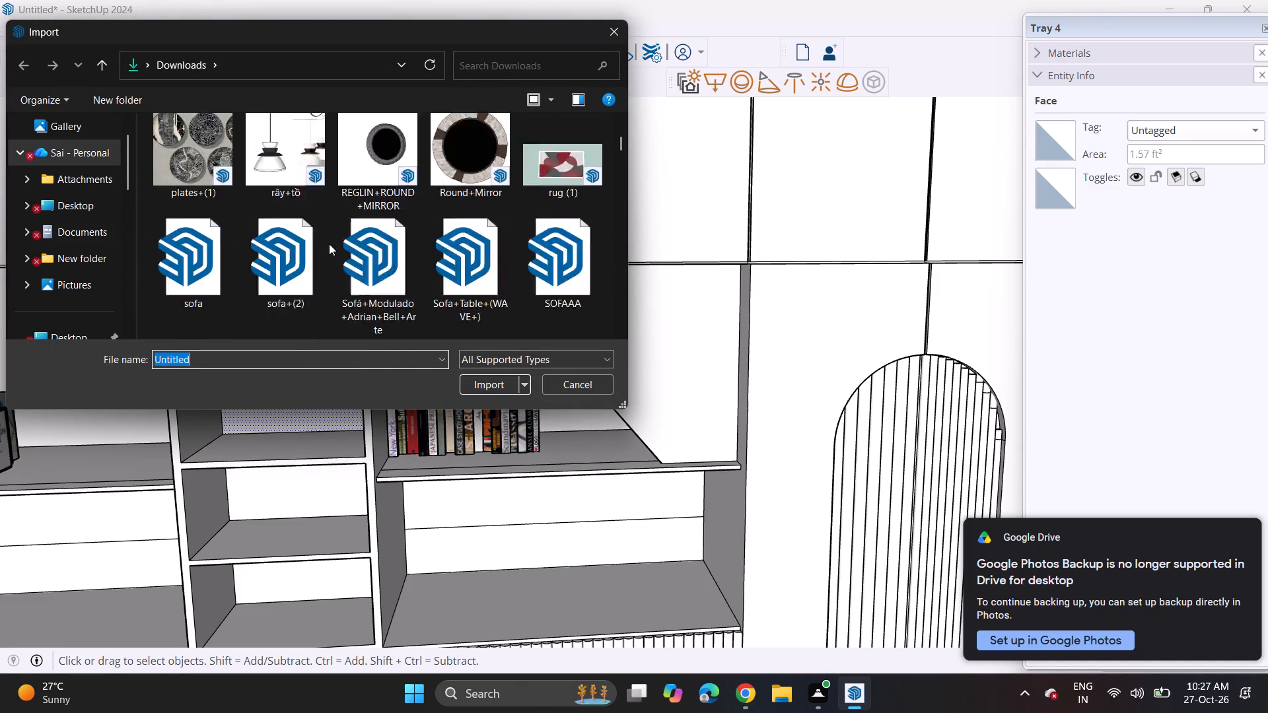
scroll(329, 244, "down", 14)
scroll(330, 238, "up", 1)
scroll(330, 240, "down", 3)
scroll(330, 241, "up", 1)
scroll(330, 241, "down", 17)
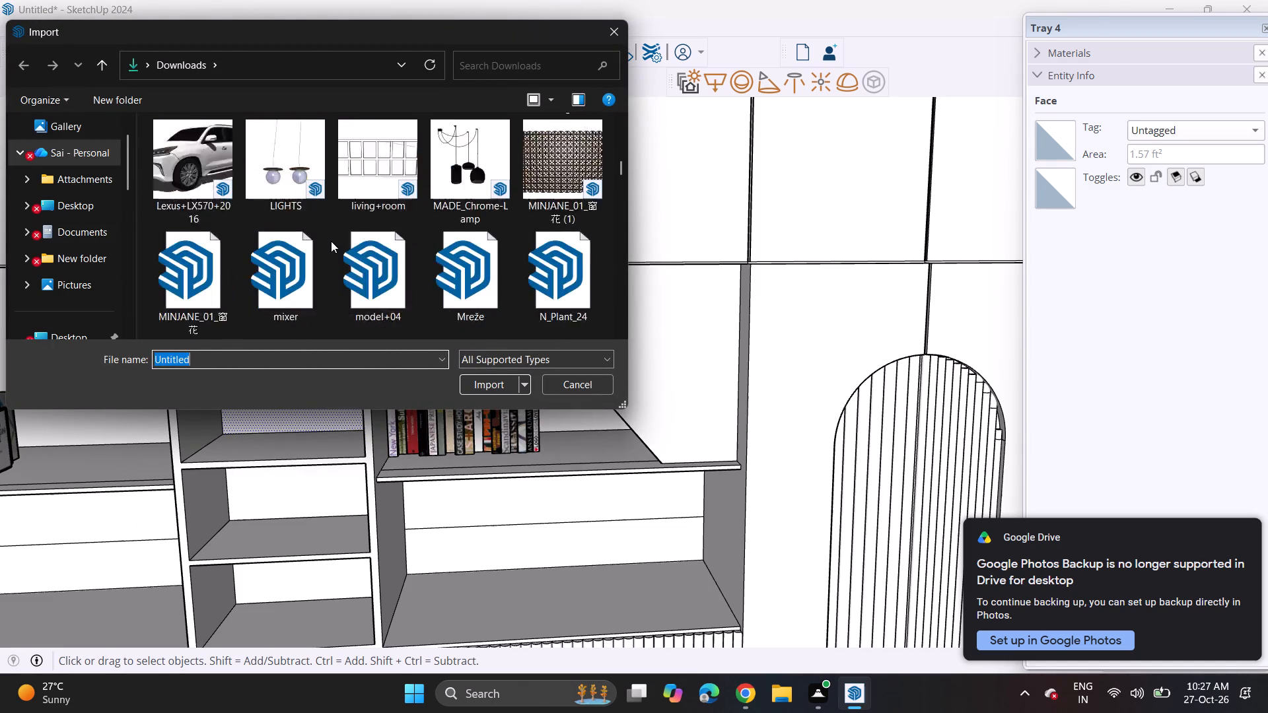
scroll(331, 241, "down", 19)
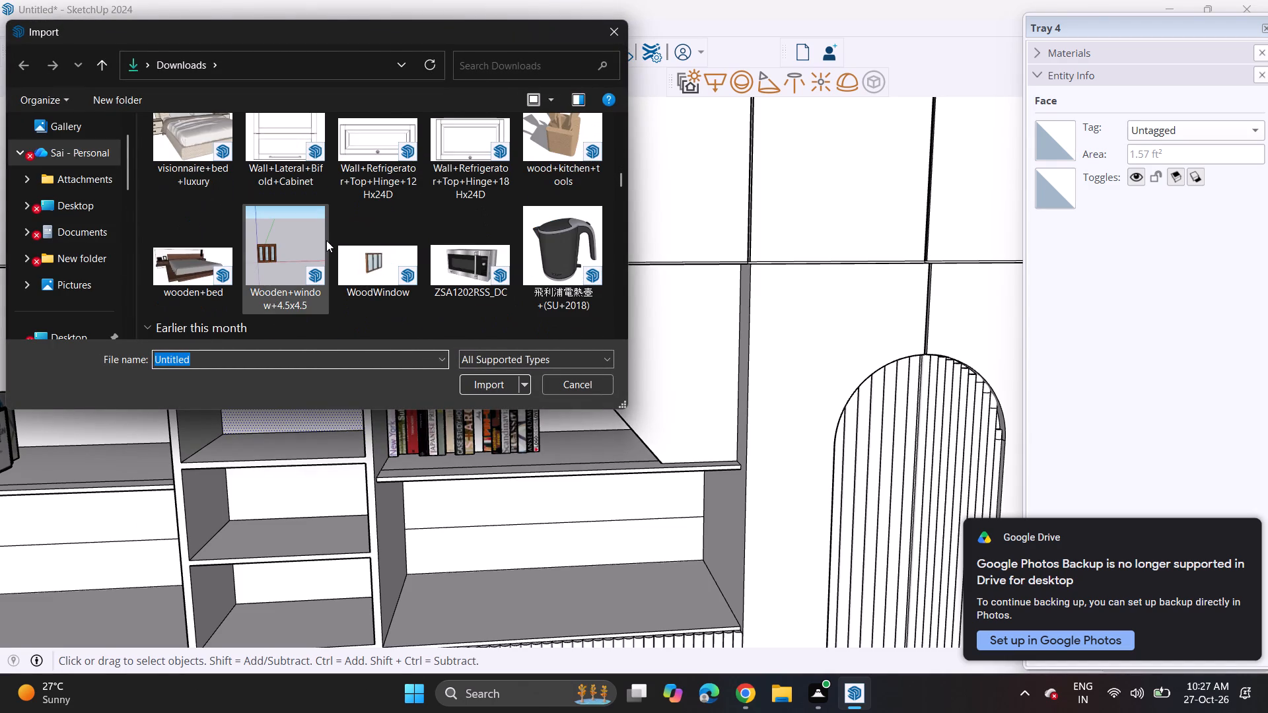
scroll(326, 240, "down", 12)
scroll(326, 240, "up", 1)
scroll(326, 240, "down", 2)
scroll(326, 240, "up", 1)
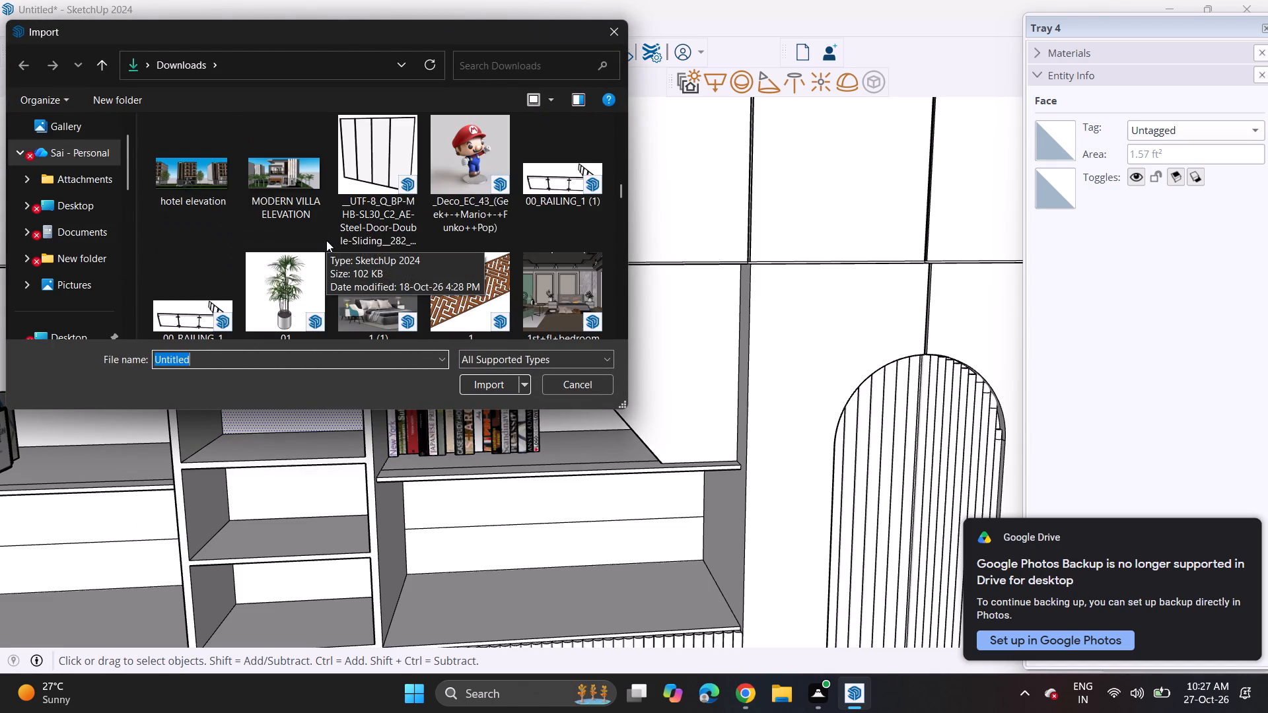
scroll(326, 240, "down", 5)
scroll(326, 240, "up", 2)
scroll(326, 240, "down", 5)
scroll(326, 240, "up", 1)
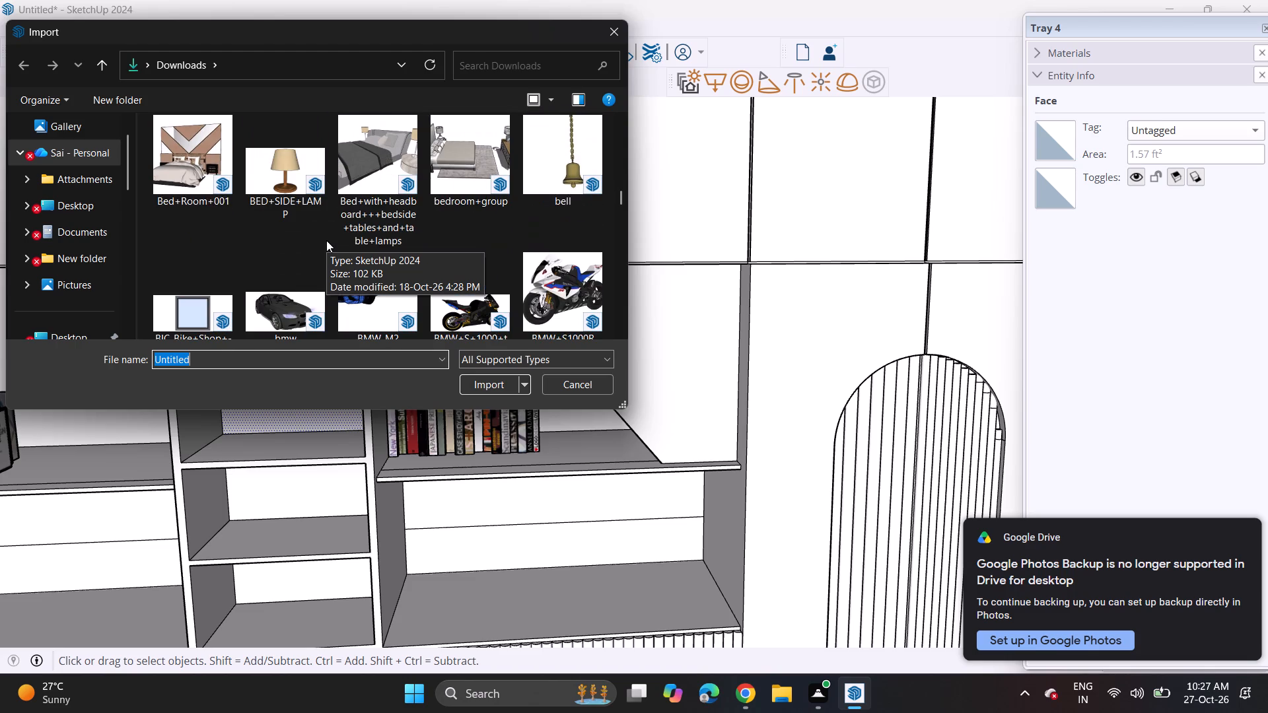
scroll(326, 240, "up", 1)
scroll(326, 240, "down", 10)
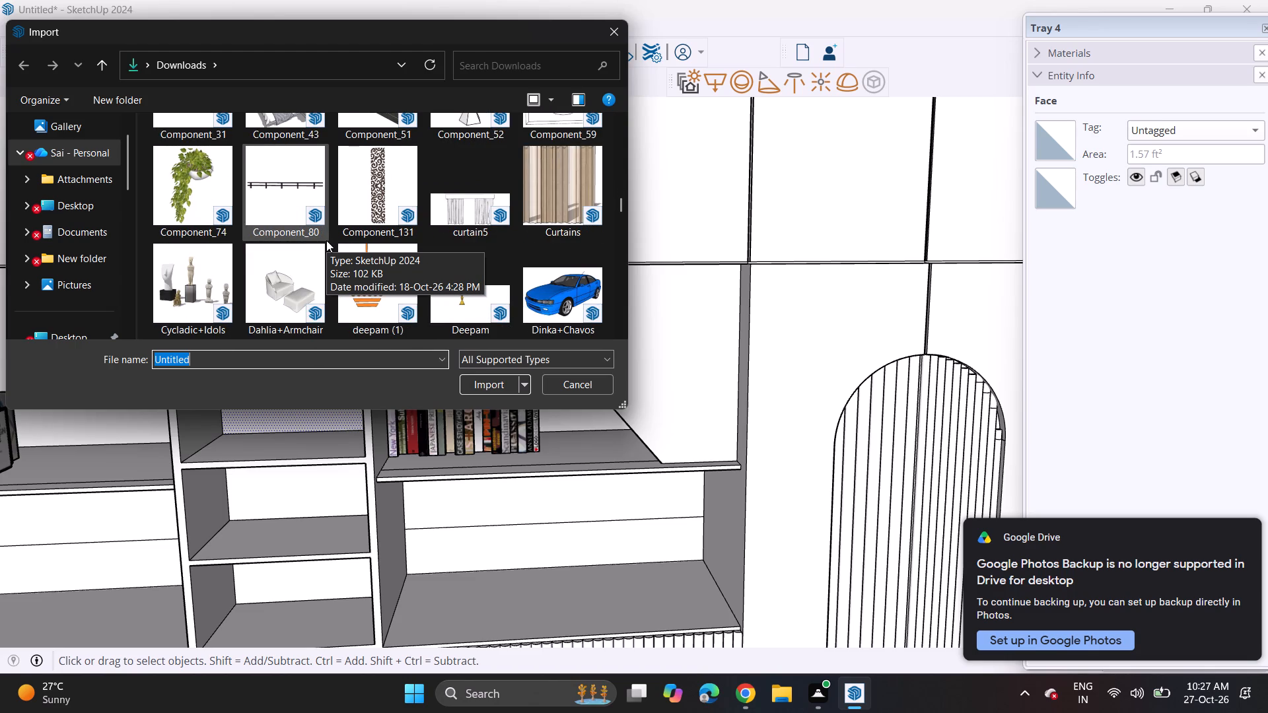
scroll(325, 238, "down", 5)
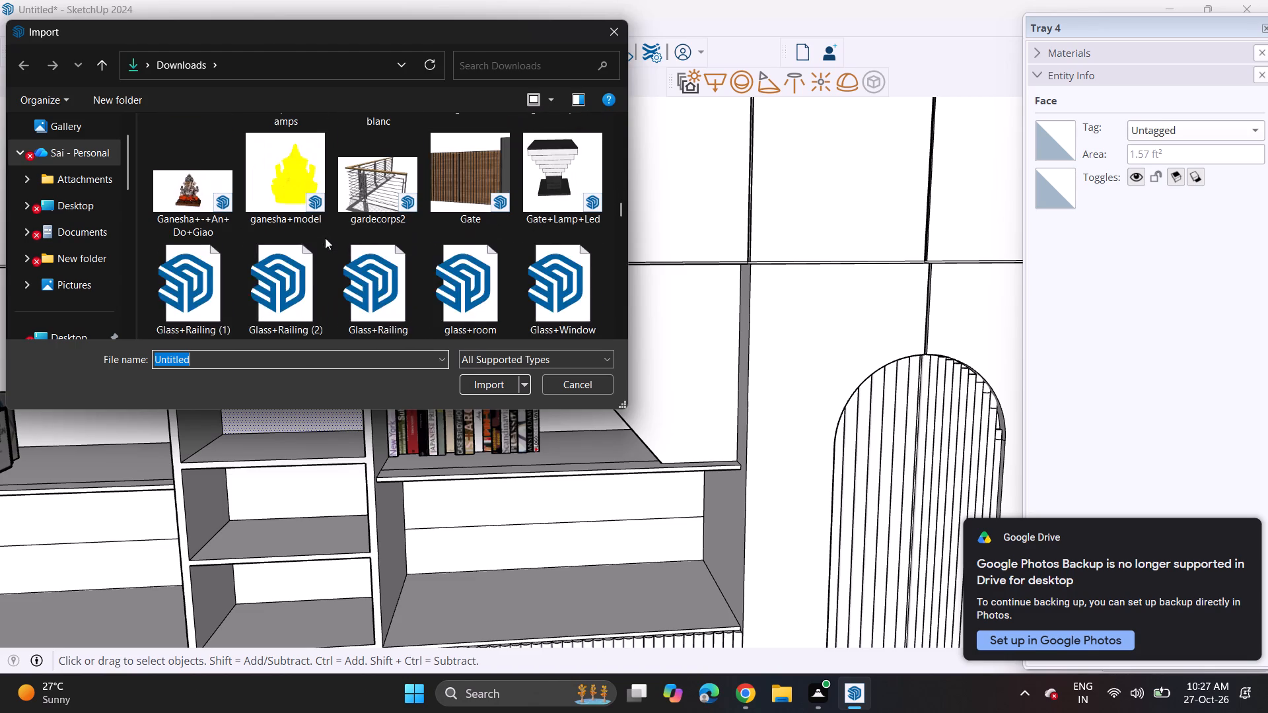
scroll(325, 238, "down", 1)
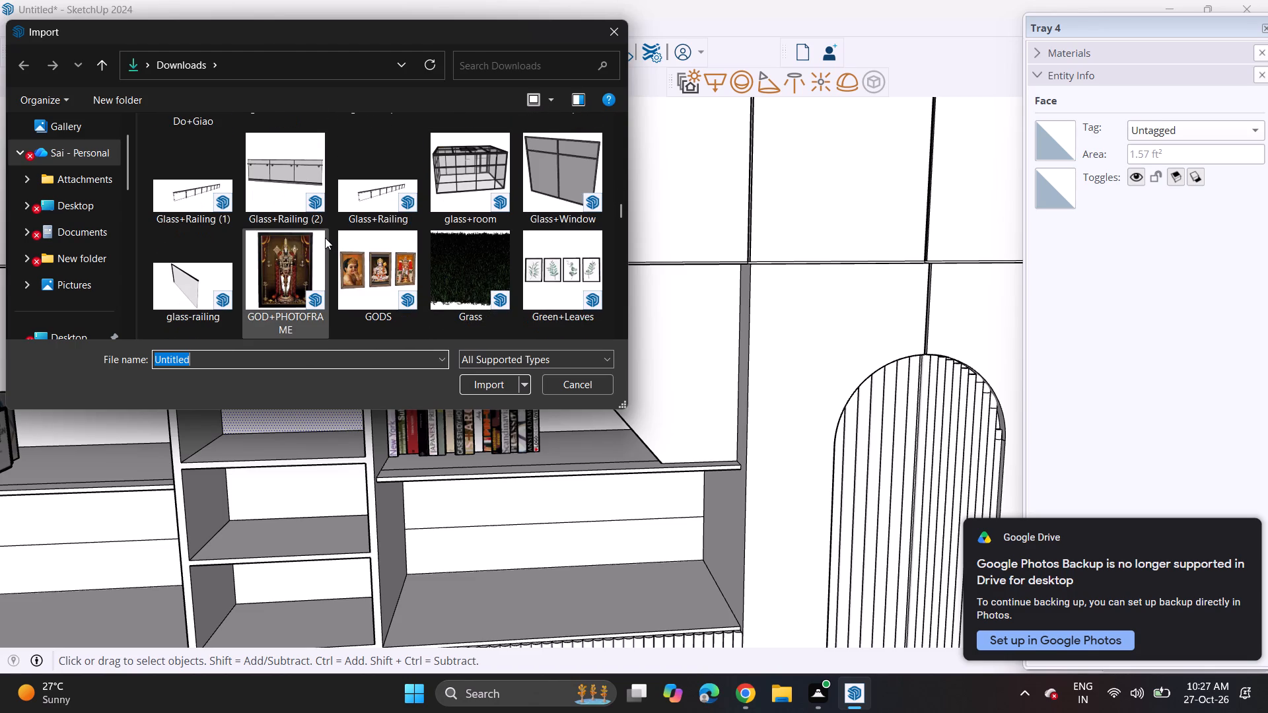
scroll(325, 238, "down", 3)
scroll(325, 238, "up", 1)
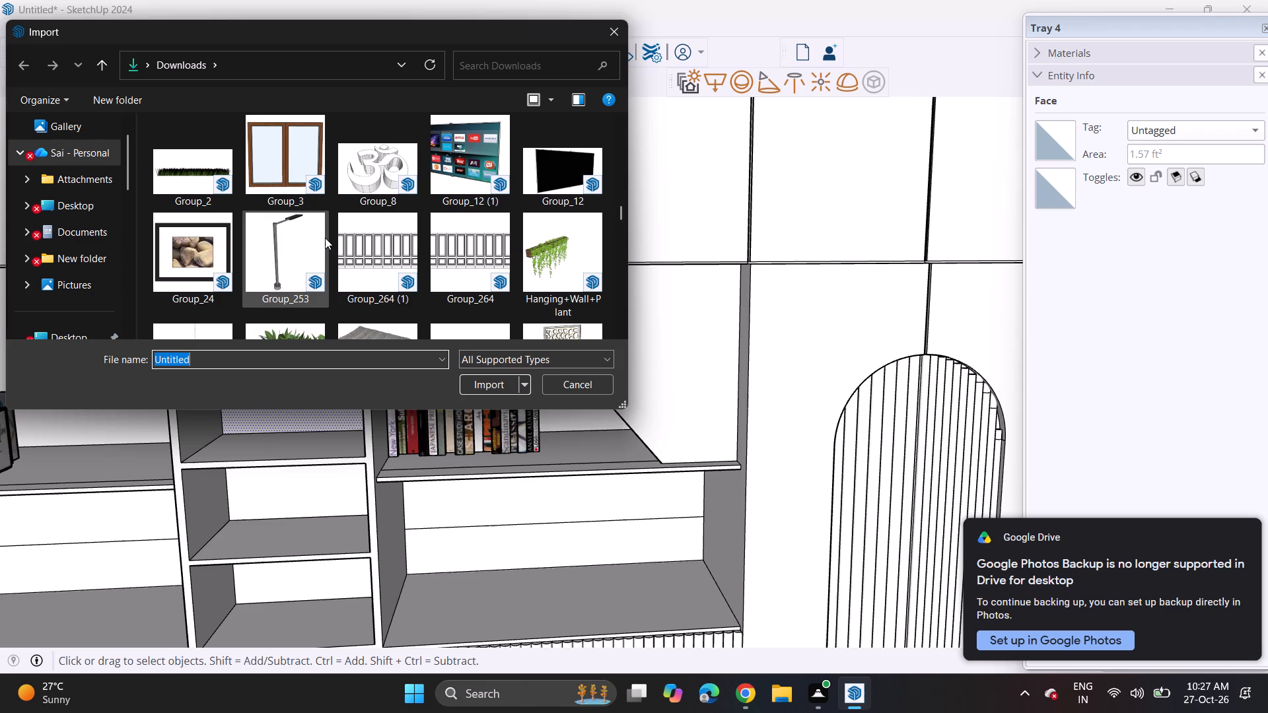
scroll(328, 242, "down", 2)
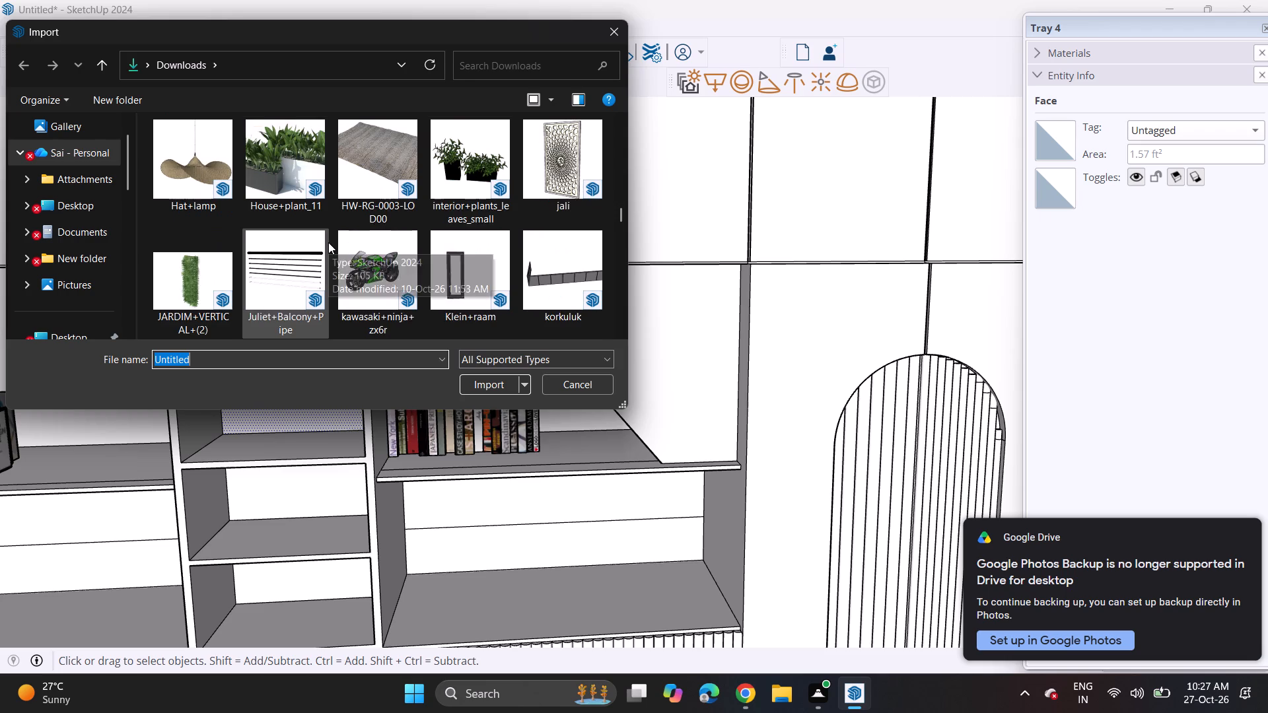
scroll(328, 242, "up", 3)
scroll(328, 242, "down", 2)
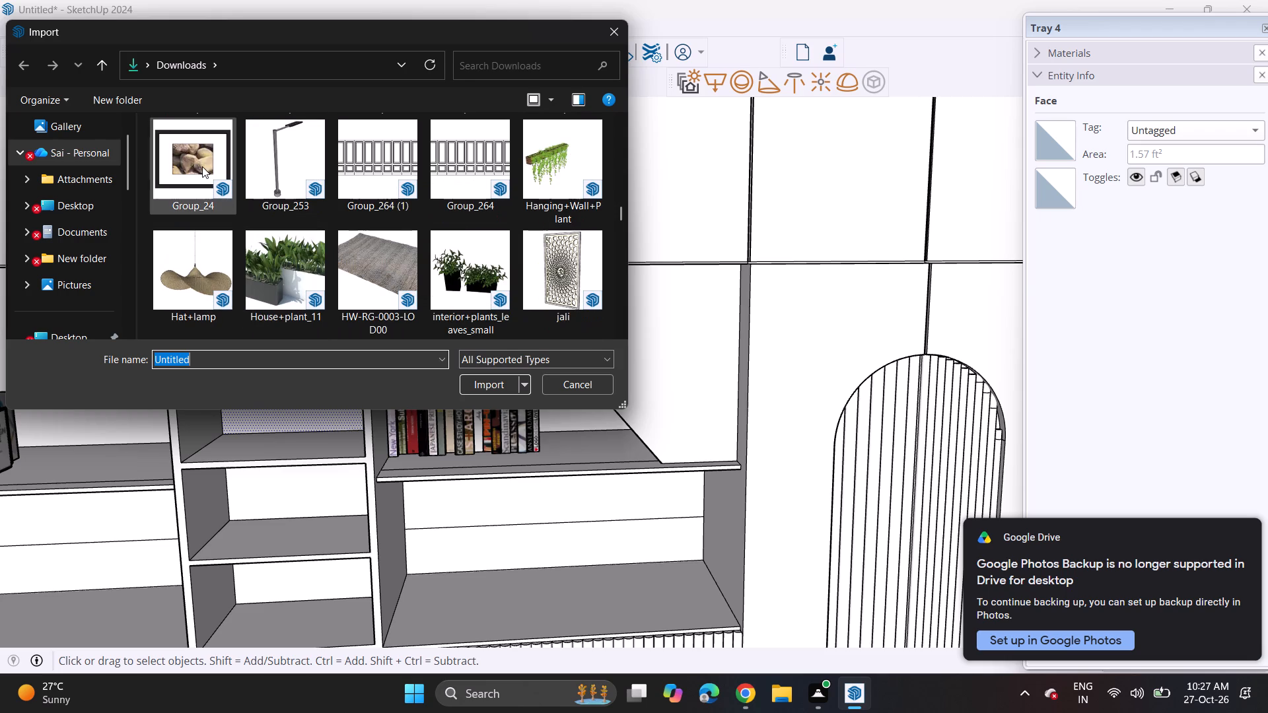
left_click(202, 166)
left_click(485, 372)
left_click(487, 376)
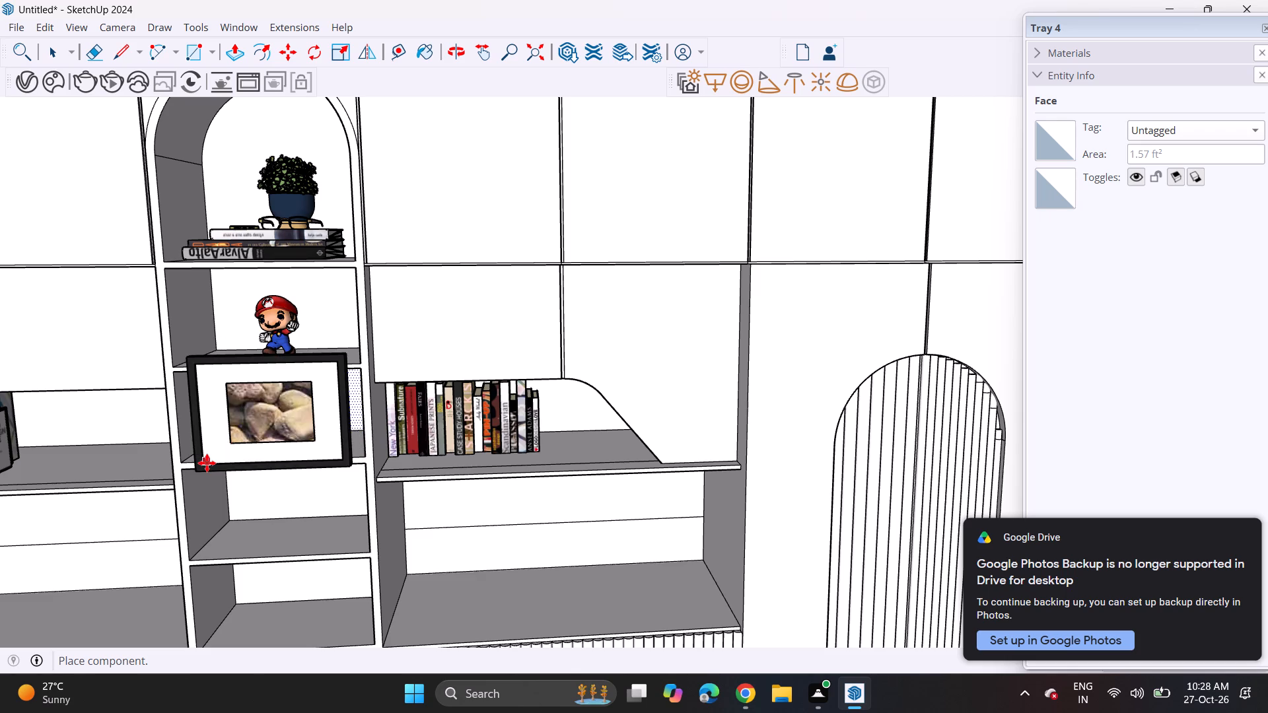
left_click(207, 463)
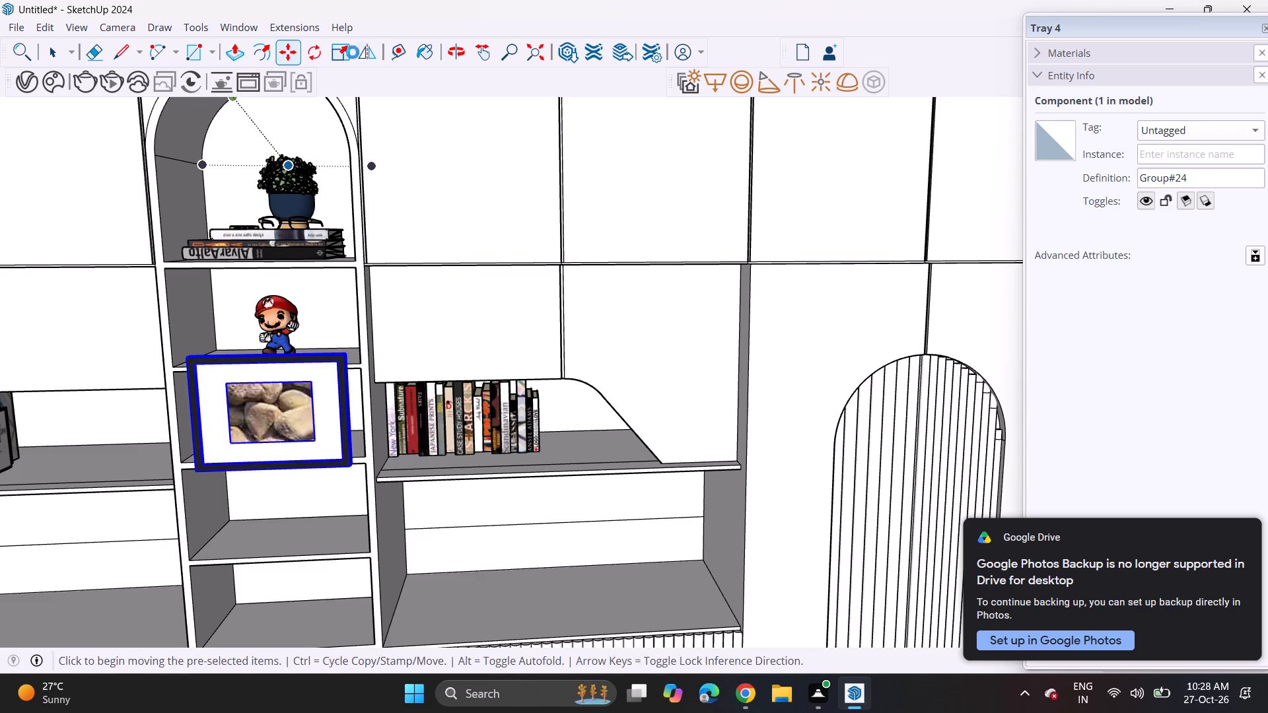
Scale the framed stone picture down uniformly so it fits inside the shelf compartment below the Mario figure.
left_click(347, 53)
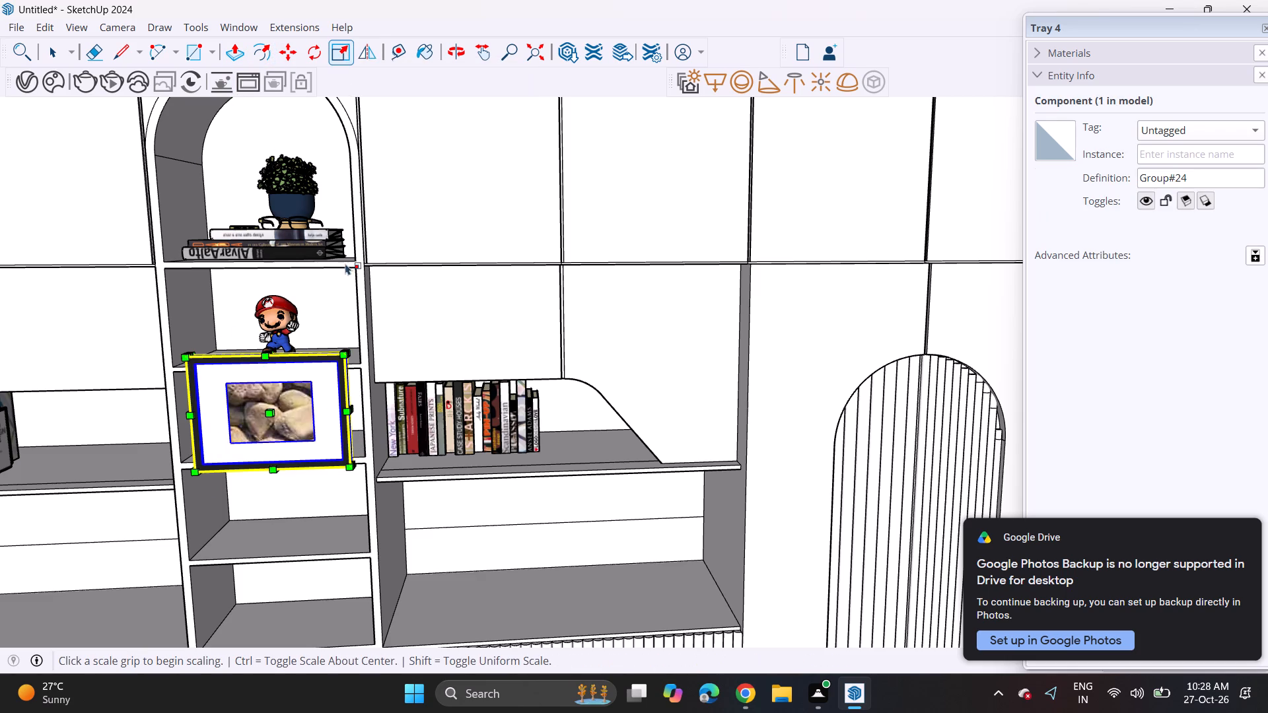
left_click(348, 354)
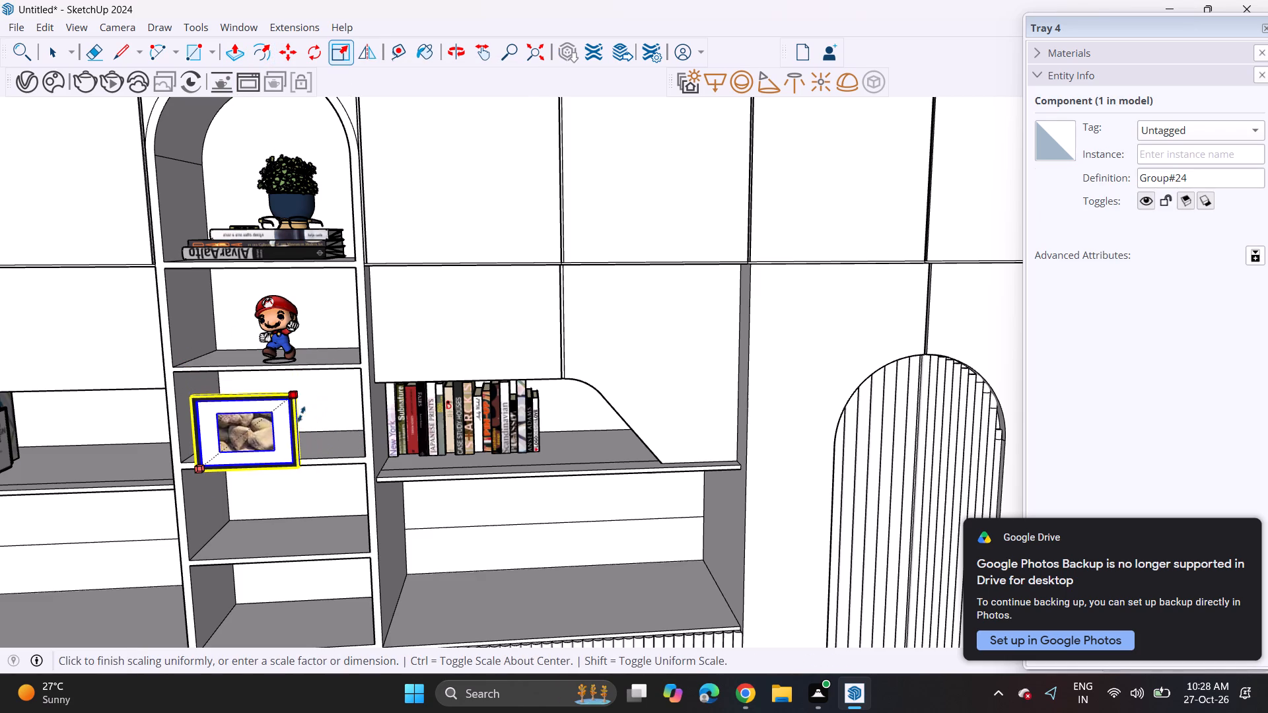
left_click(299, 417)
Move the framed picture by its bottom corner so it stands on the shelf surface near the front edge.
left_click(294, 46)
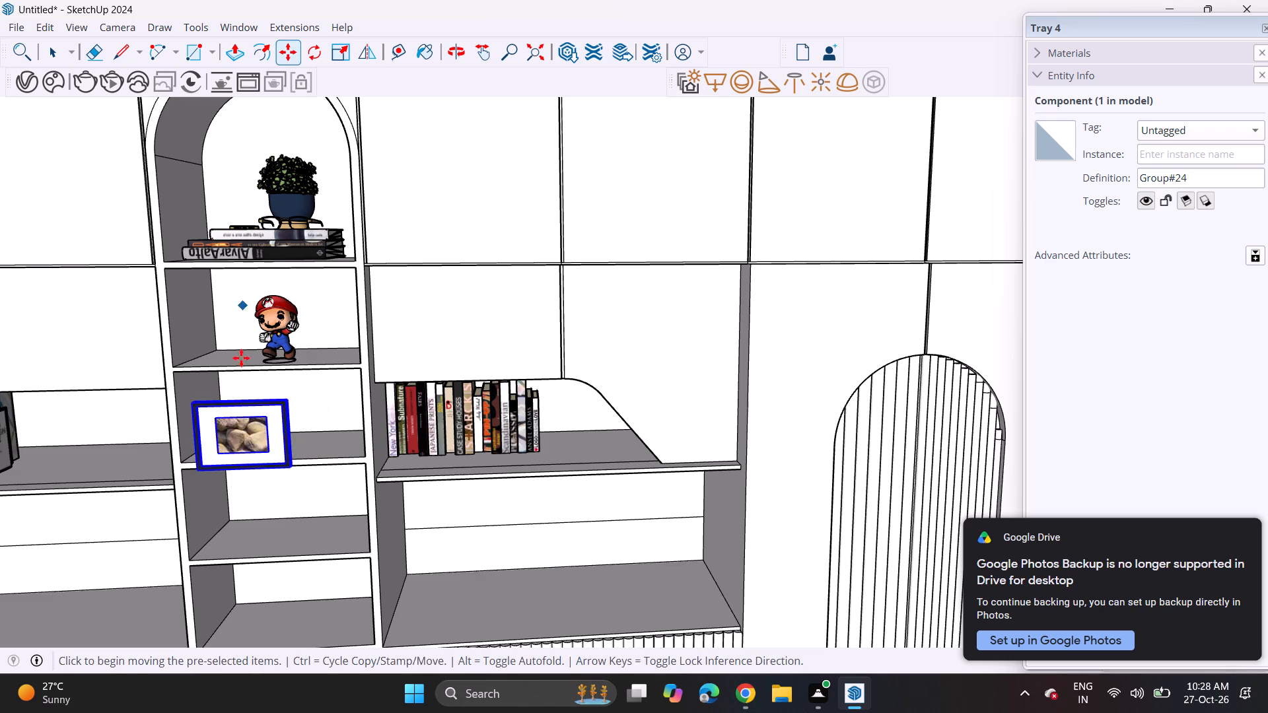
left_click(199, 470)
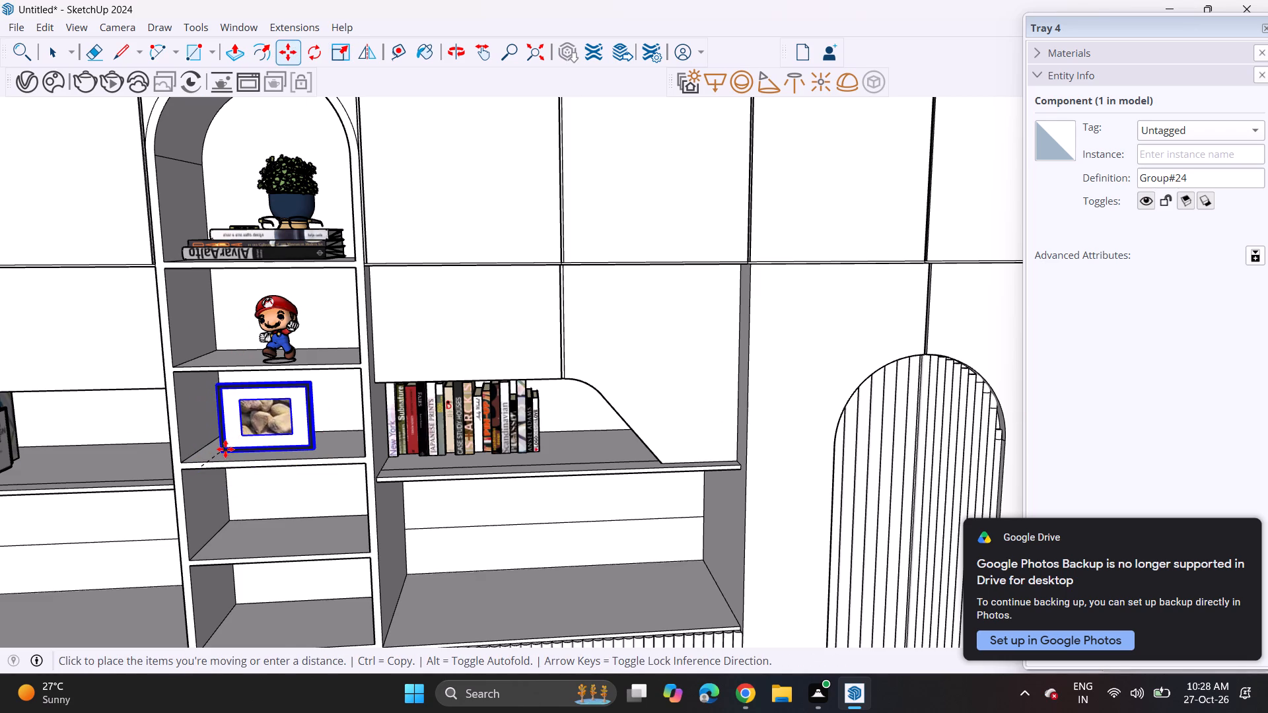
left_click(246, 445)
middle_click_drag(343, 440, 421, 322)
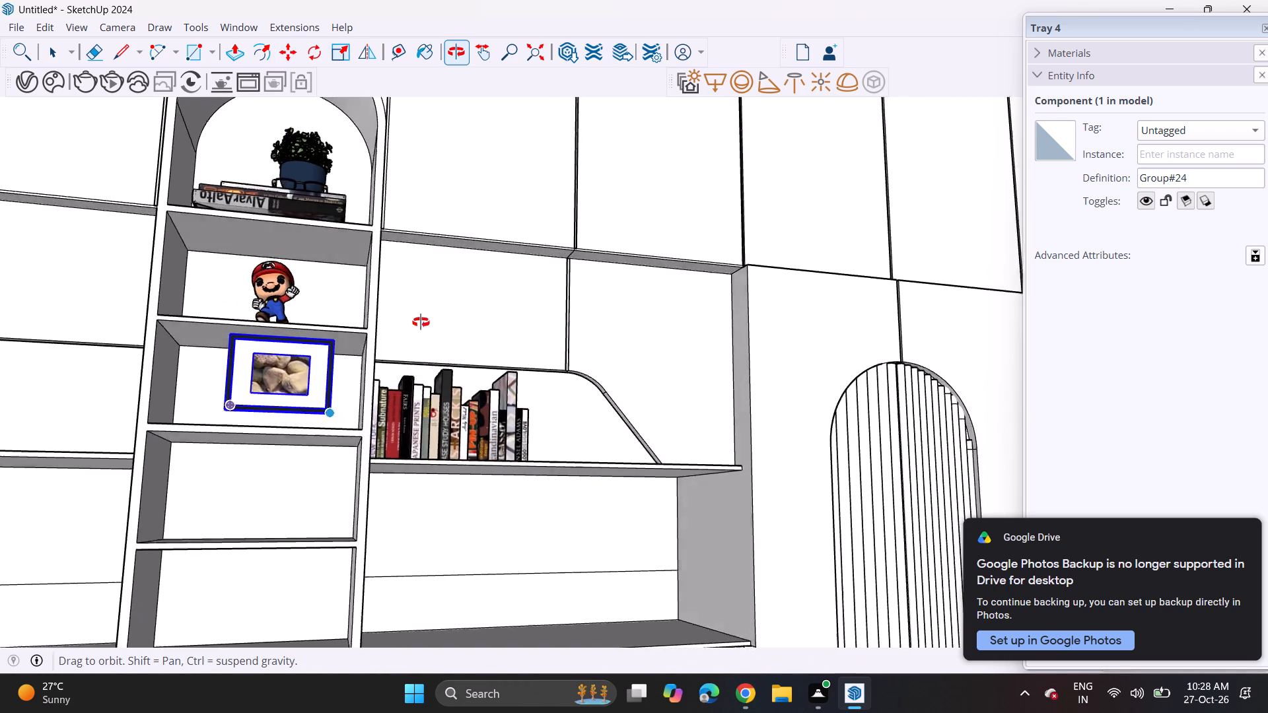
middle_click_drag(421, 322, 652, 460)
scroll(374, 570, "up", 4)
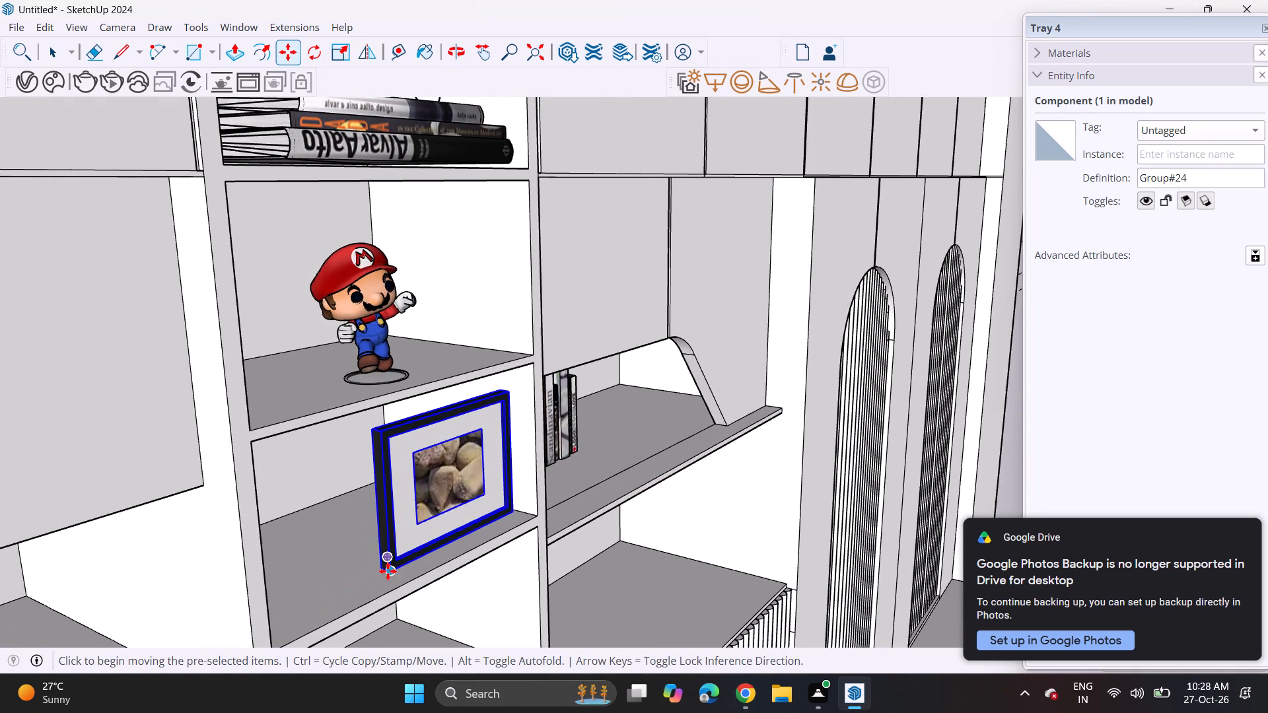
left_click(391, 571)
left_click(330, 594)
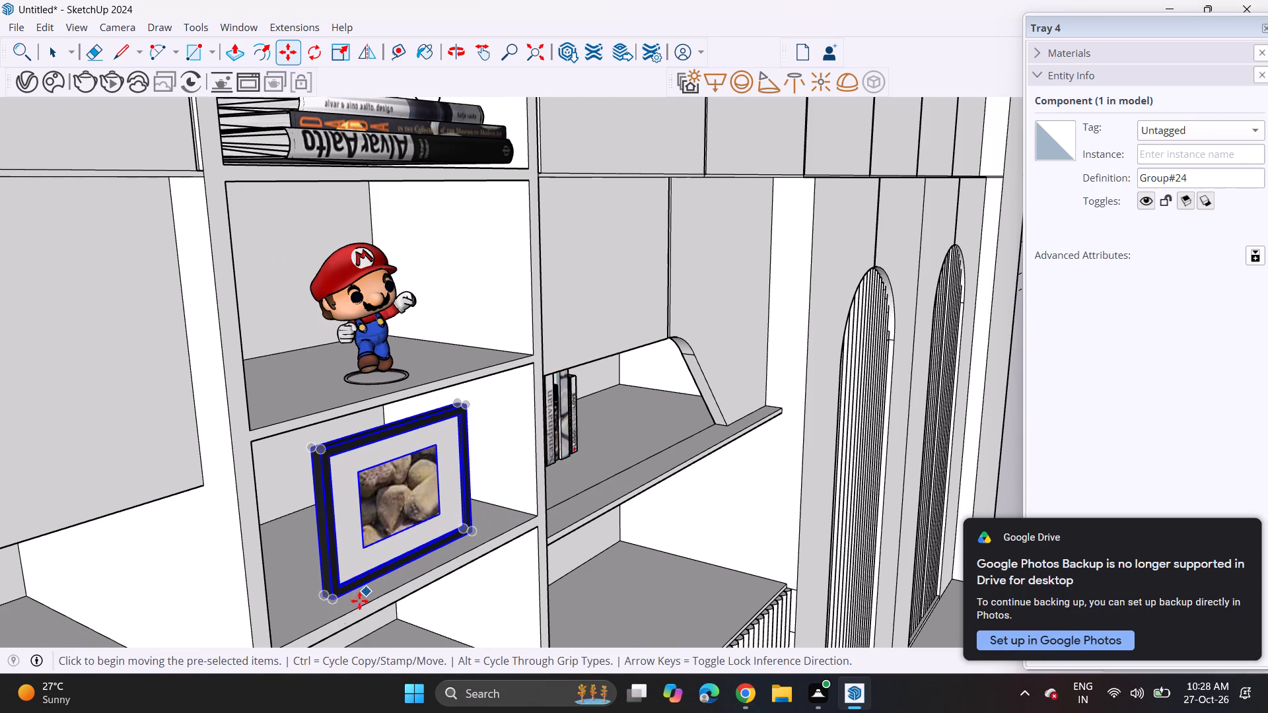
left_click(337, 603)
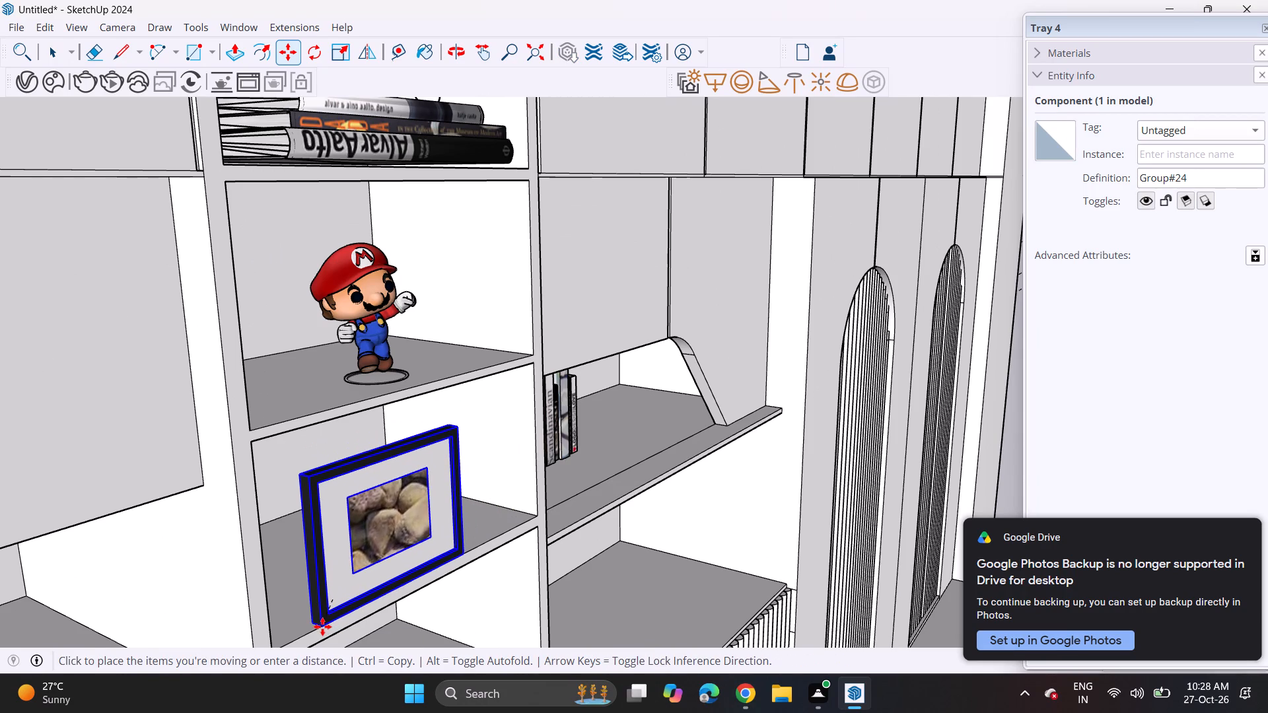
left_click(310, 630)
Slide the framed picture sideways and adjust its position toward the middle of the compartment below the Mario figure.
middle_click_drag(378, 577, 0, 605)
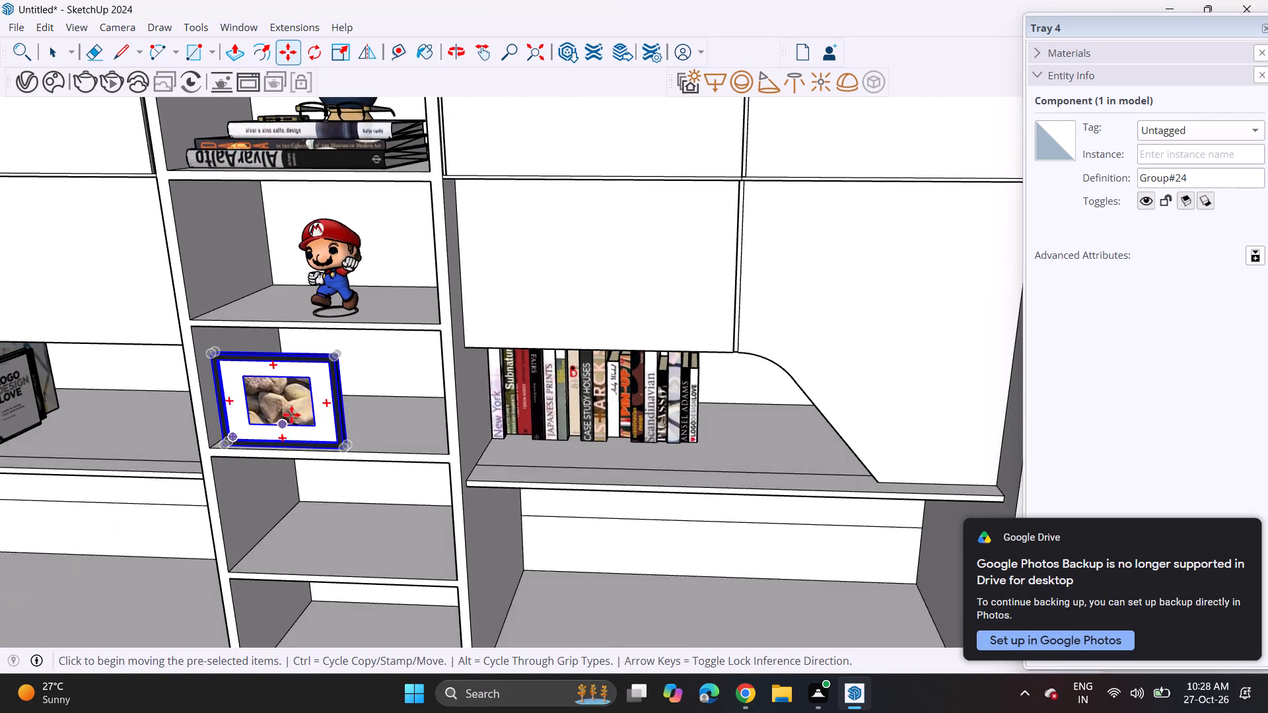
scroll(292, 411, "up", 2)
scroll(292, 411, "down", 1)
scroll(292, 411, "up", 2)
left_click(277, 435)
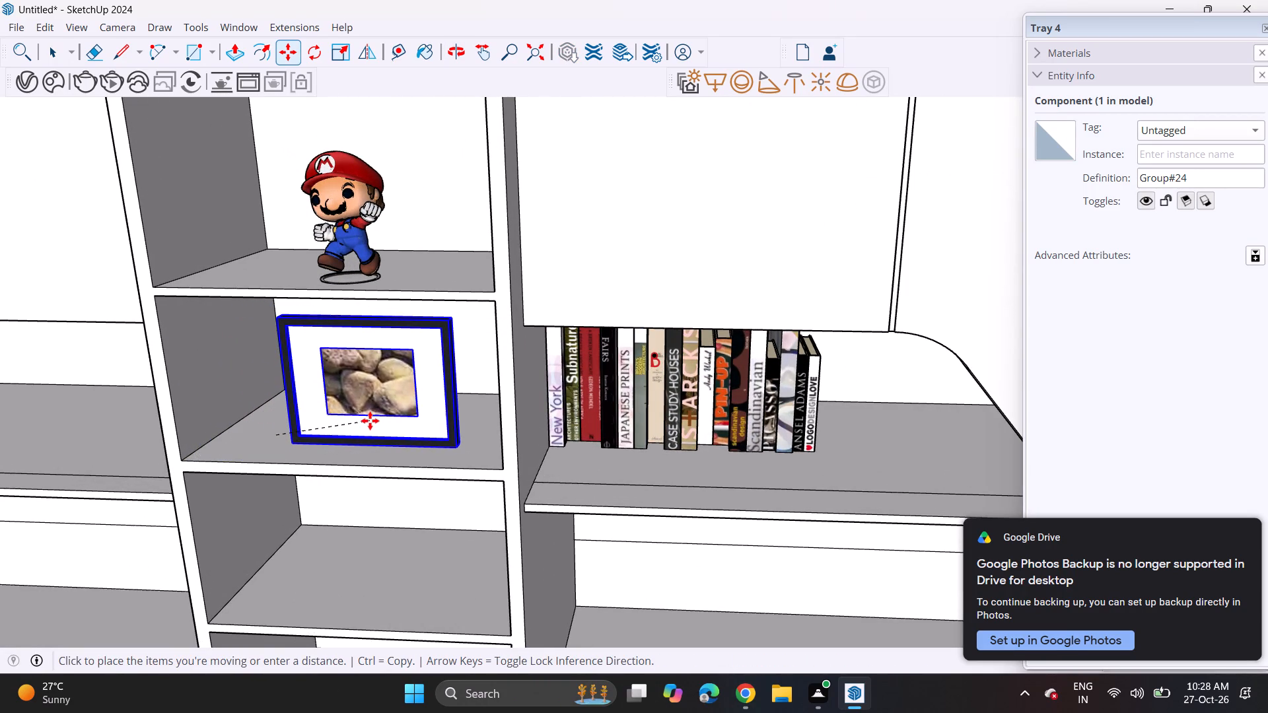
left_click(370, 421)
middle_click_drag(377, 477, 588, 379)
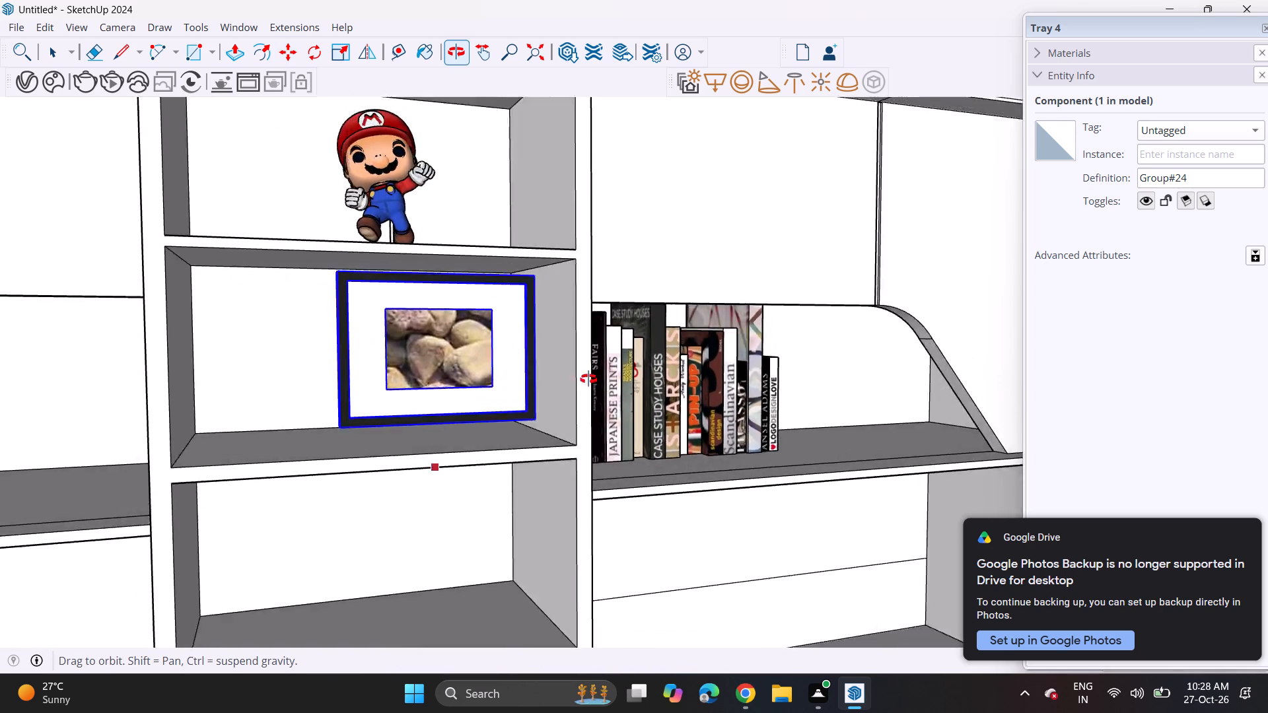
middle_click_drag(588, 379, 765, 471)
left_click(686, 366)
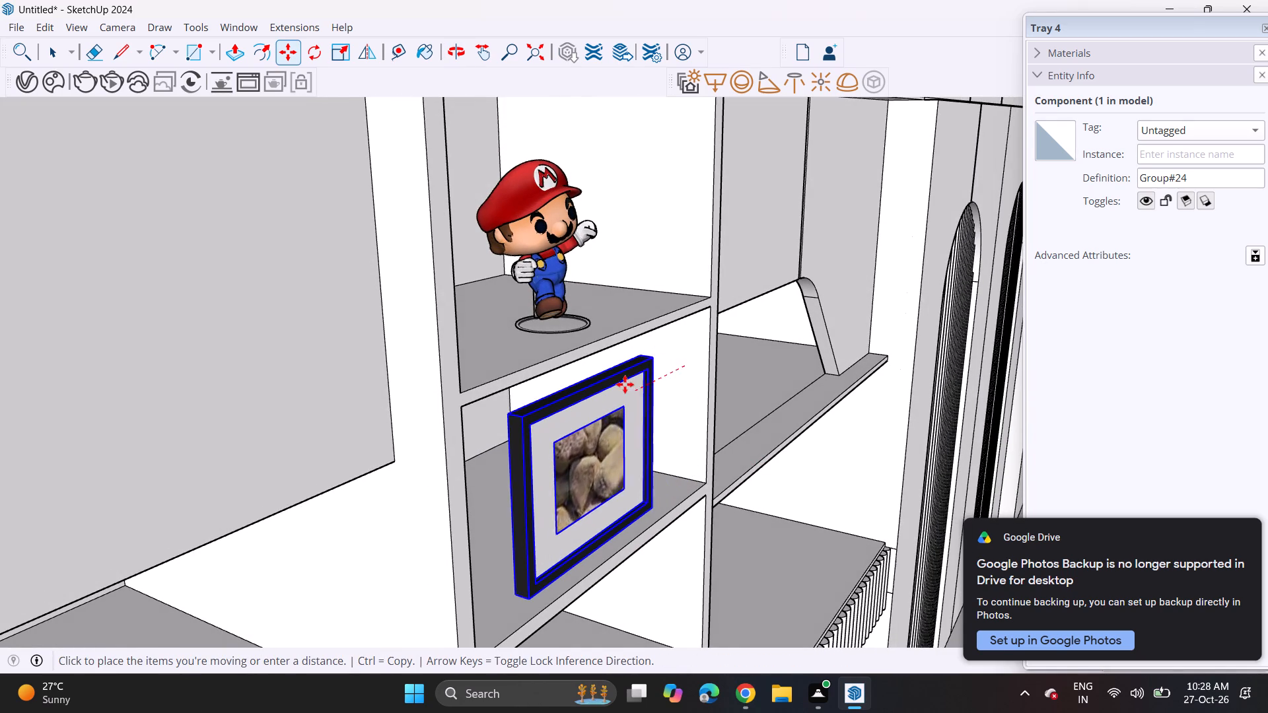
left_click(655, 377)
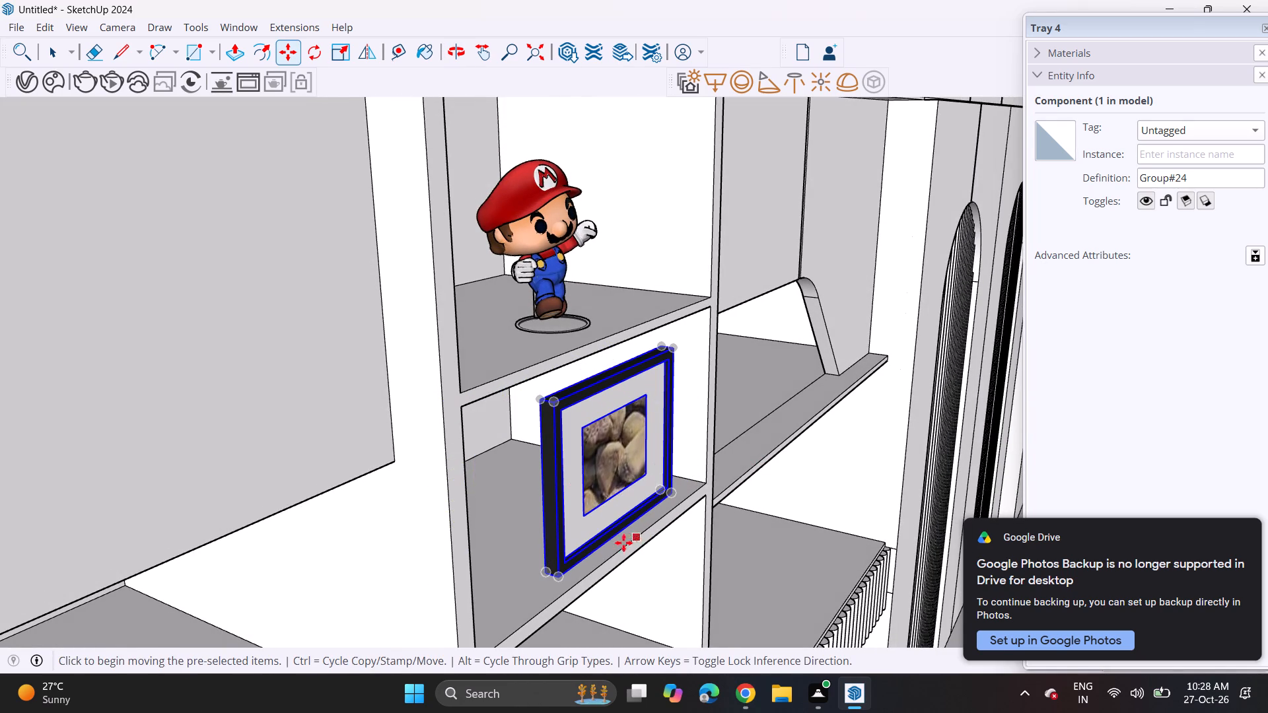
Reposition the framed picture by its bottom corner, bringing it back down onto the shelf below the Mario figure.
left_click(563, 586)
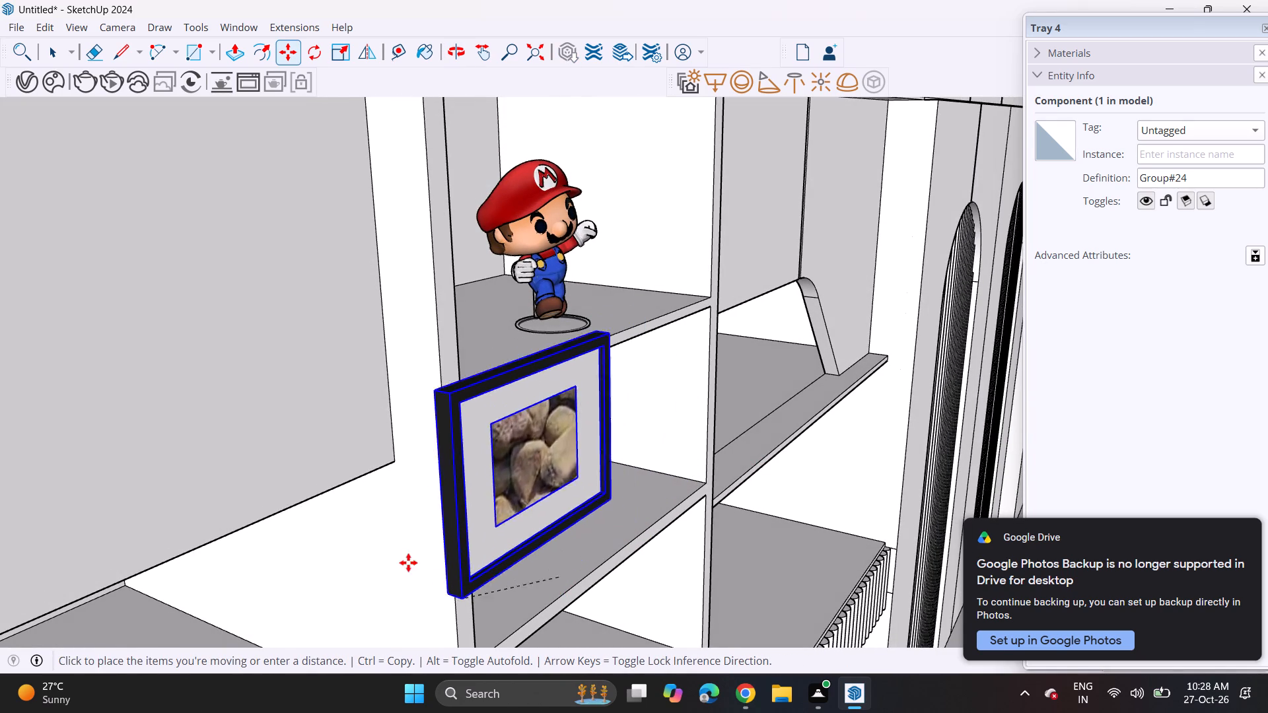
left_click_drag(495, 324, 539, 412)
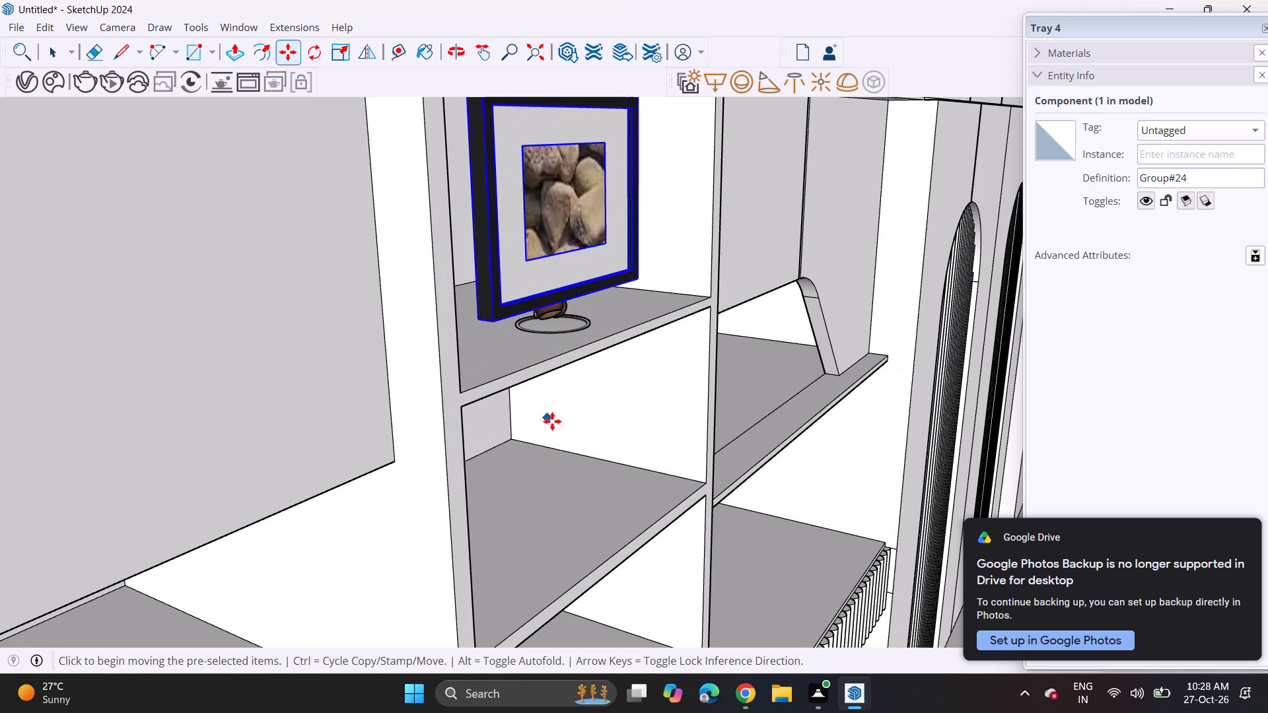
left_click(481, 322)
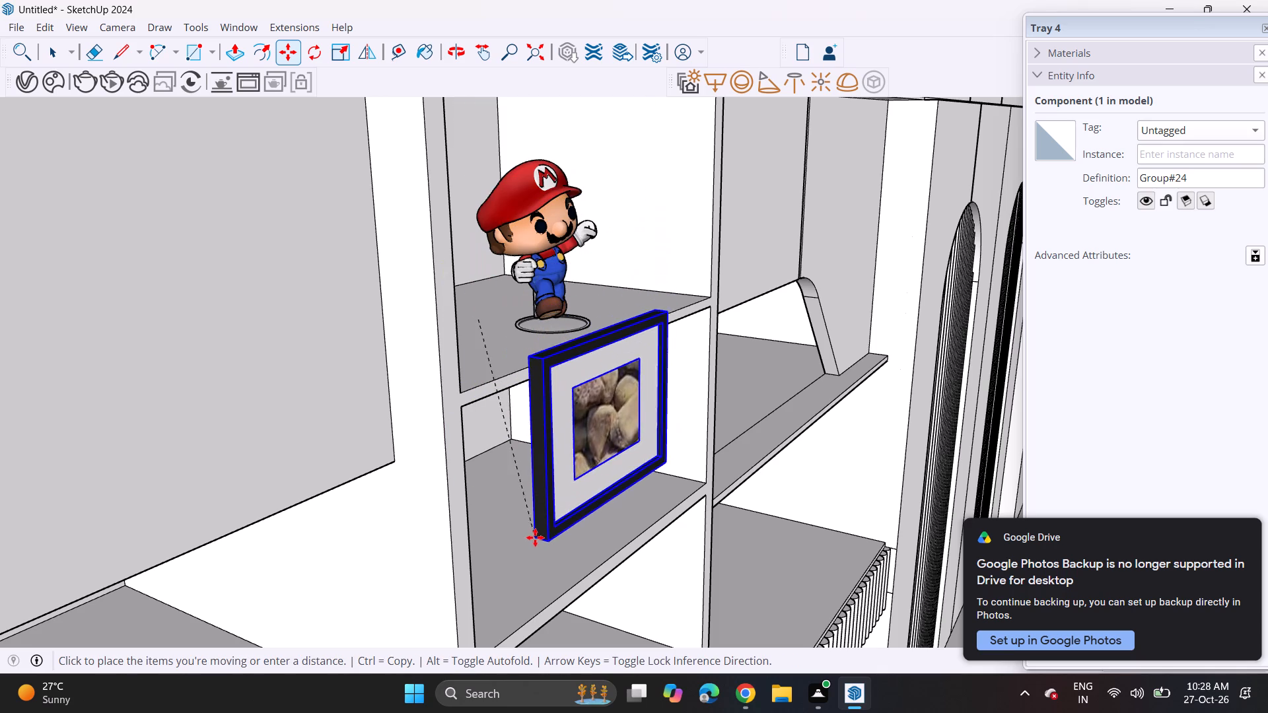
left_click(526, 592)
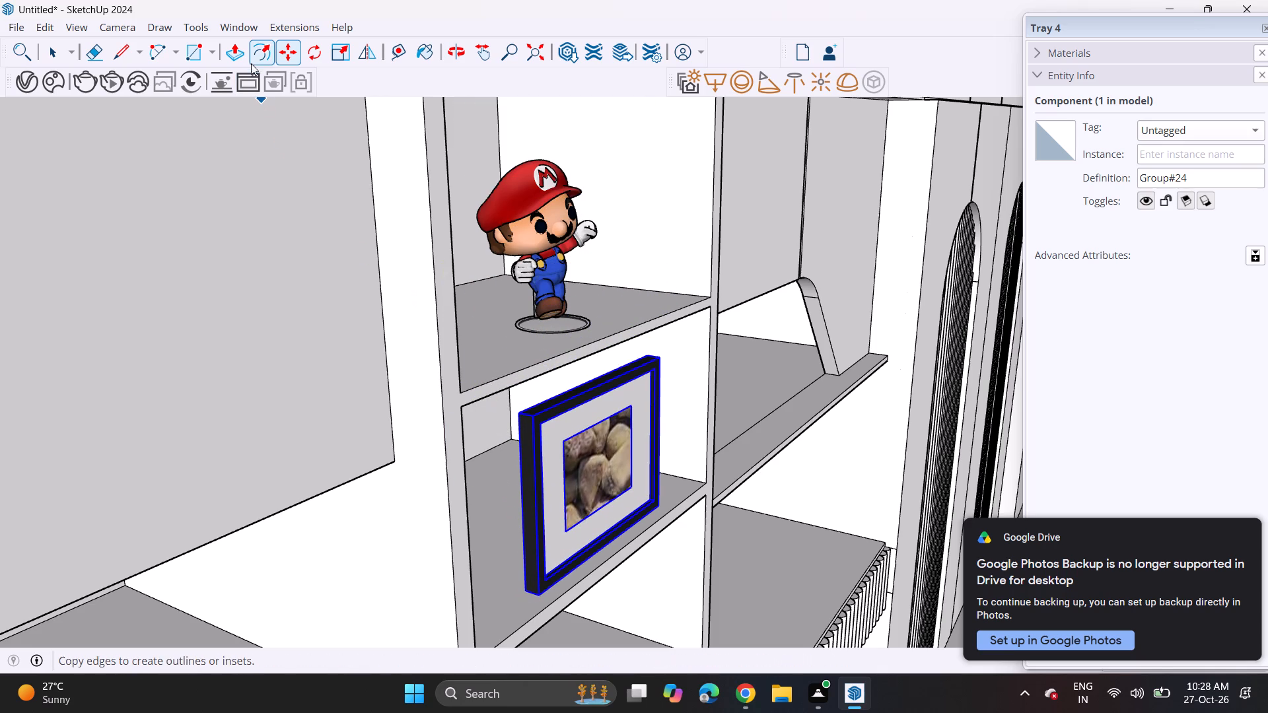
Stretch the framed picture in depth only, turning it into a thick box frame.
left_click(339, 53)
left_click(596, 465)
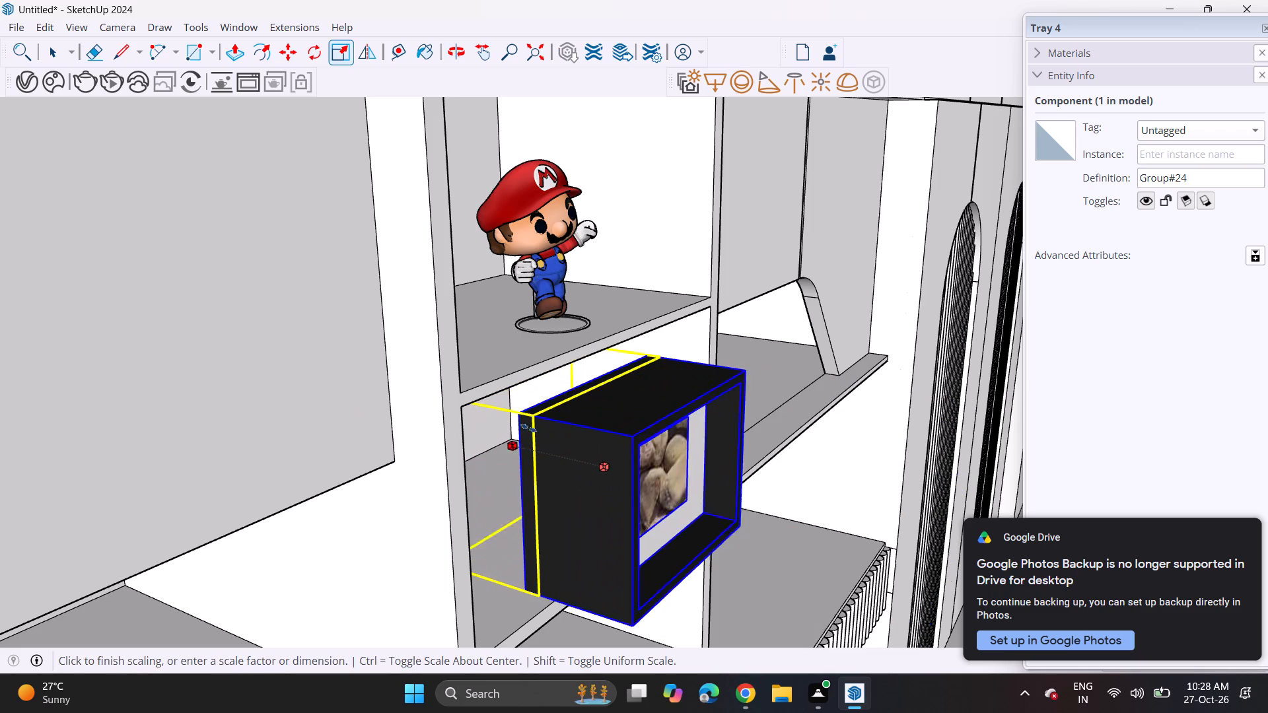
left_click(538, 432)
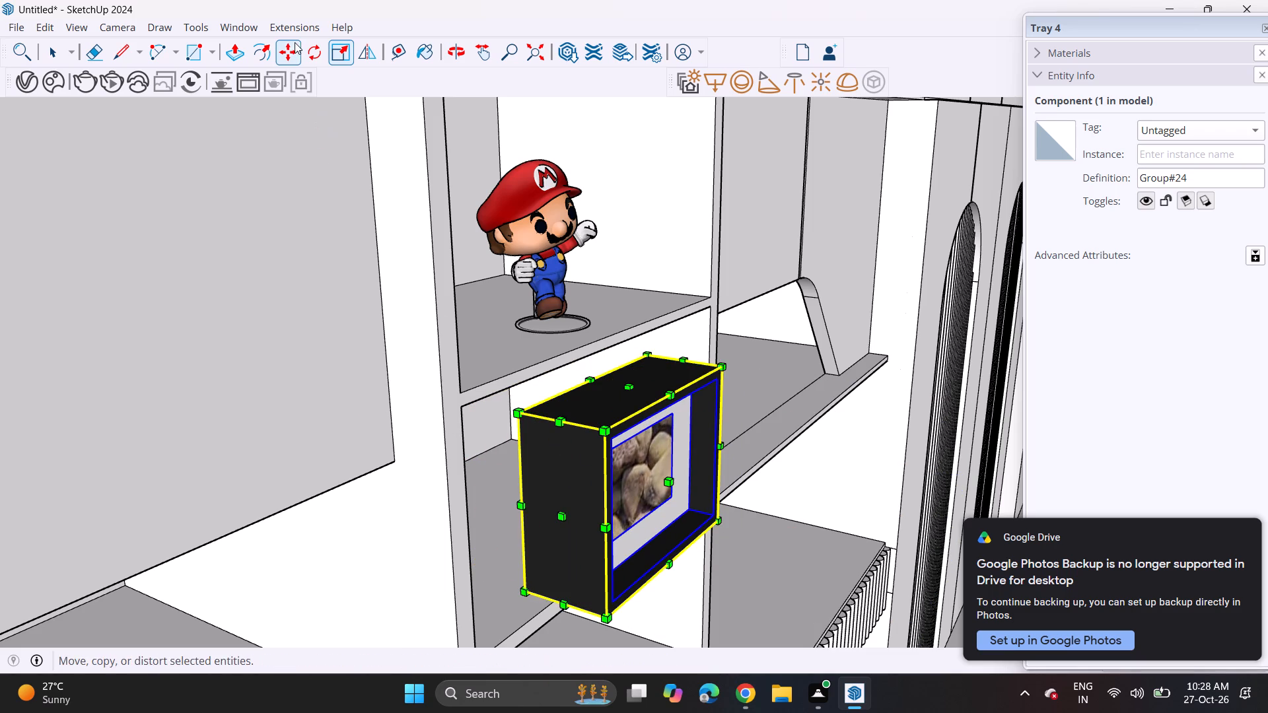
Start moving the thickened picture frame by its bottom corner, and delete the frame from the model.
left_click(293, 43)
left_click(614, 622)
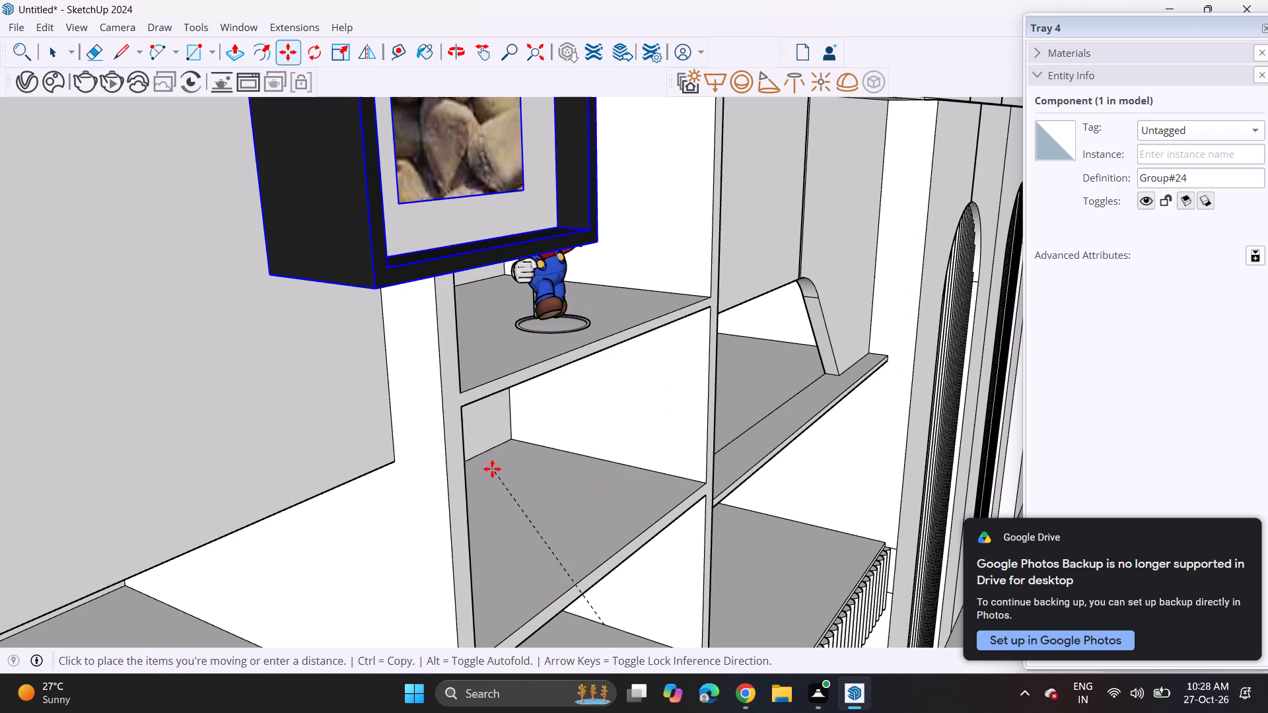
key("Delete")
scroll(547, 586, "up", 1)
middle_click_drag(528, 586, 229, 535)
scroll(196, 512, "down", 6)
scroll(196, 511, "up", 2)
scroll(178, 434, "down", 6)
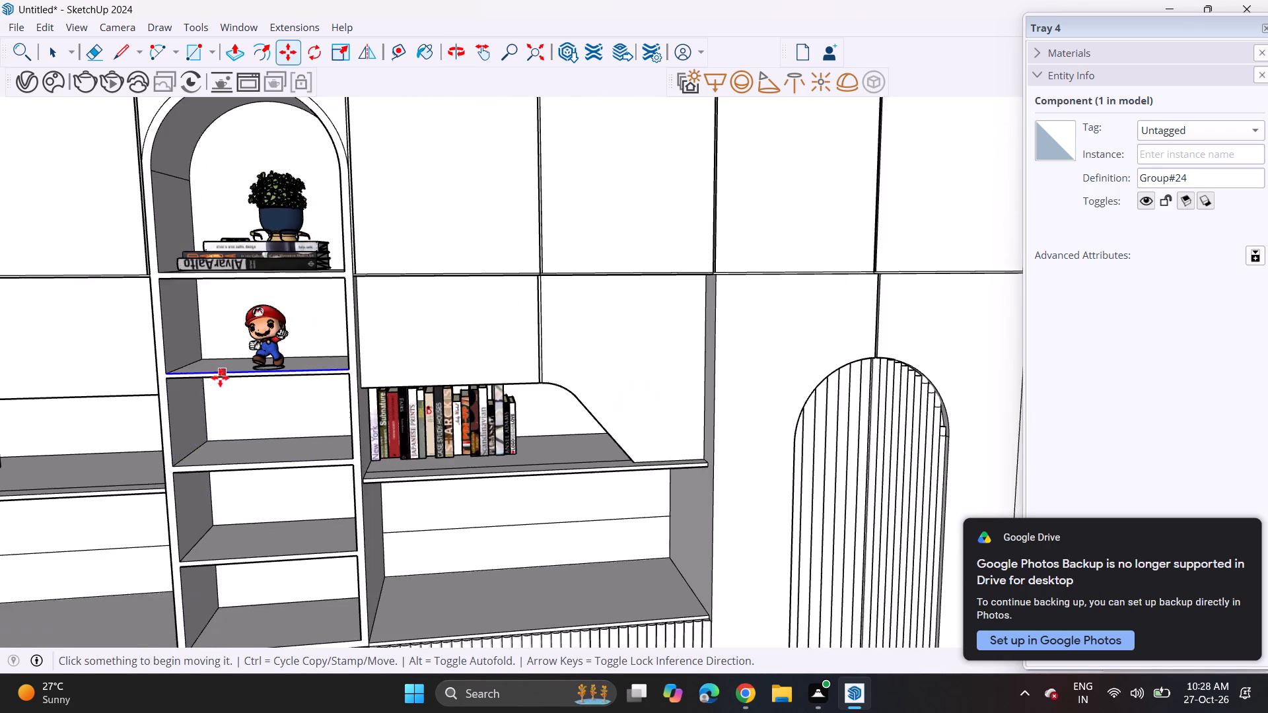
Browse the Downloads folder in the import dialog for another decor model to place on the niche shelves.
scroll(219, 382, "down", 4)
left_click(20, 28)
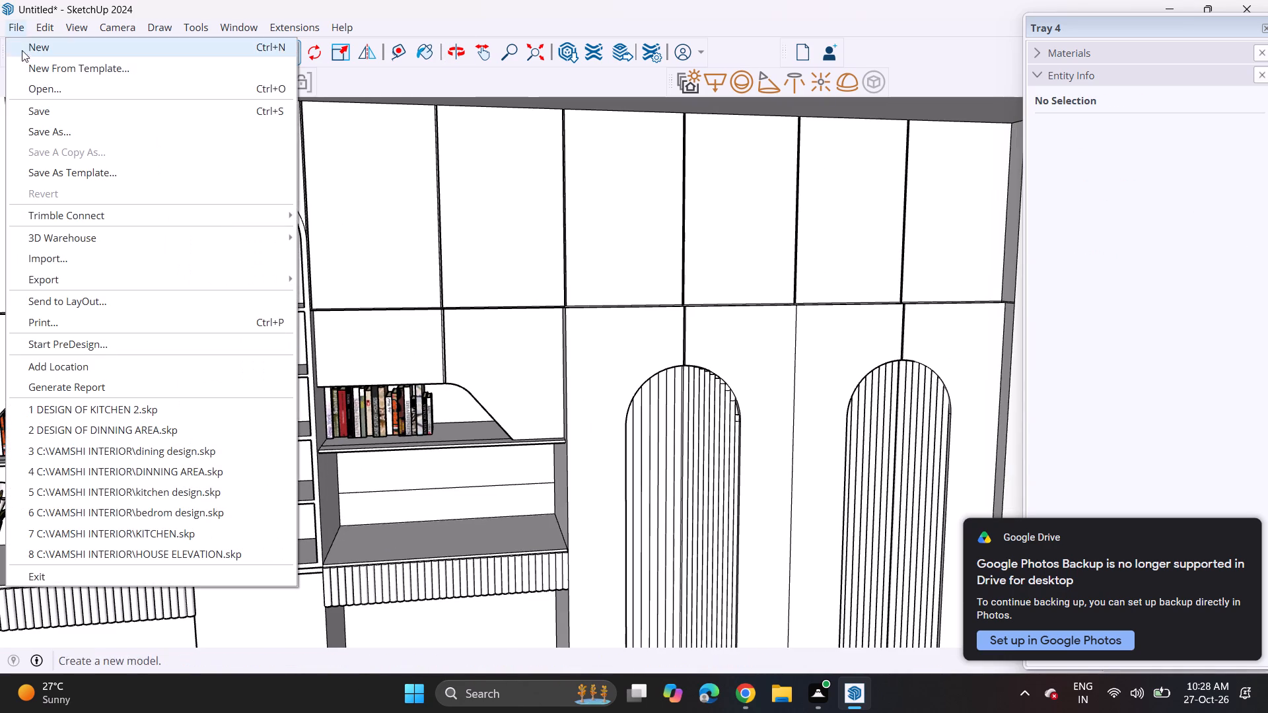
left_click(91, 266)
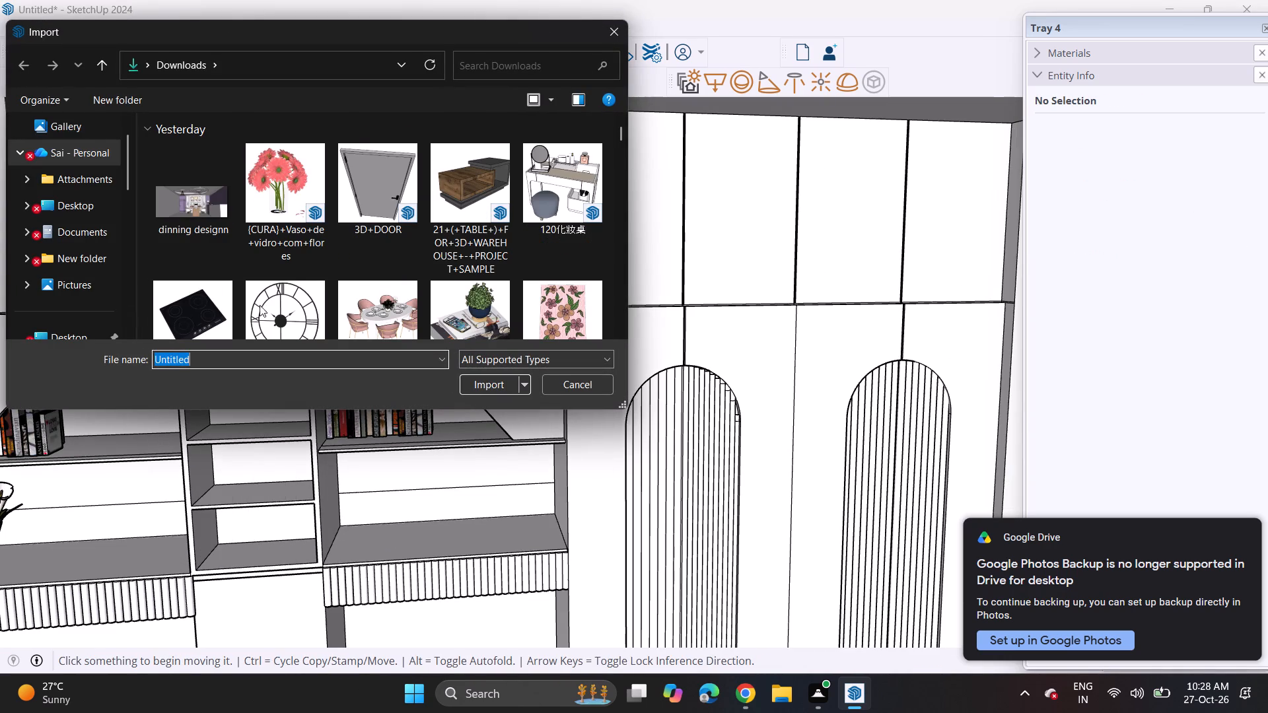
scroll(272, 299, "down", 10)
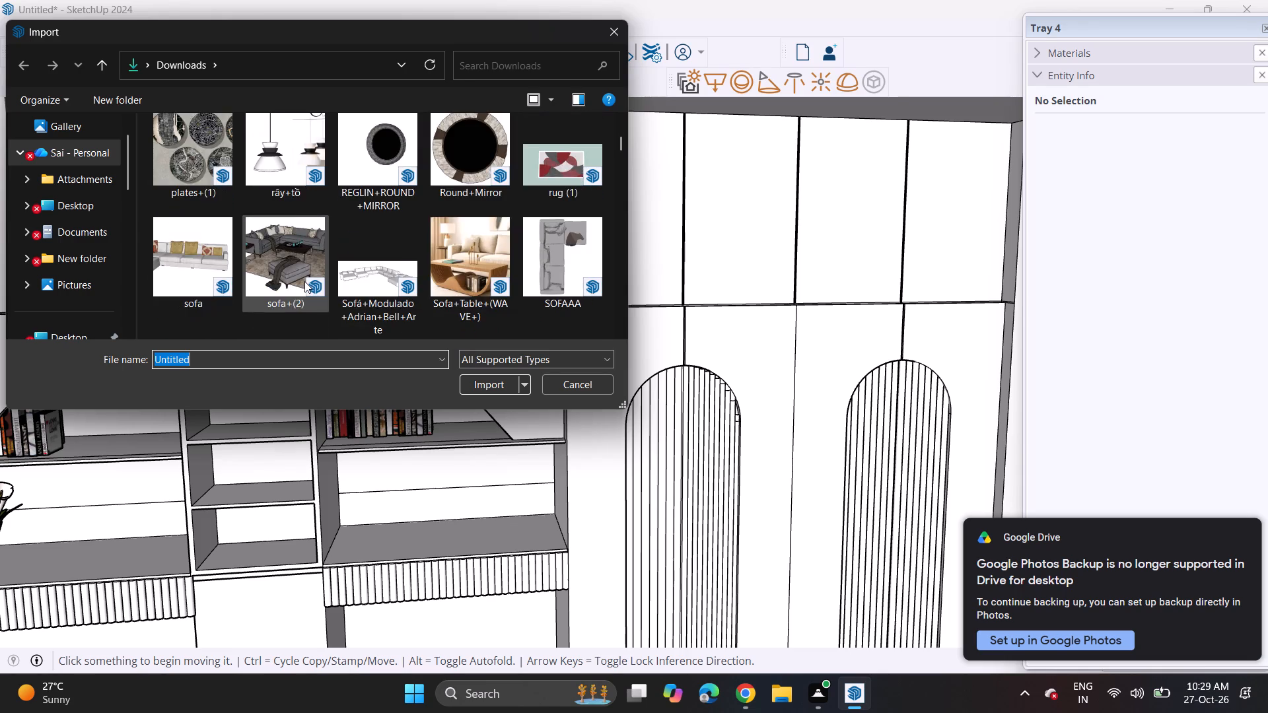
scroll(304, 281, "down", 9)
scroll(318, 273, "up", 1)
scroll(318, 273, "down", 14)
scroll(318, 273, "up", 1)
scroll(318, 273, "down", 5)
scroll(318, 273, "up", 1)
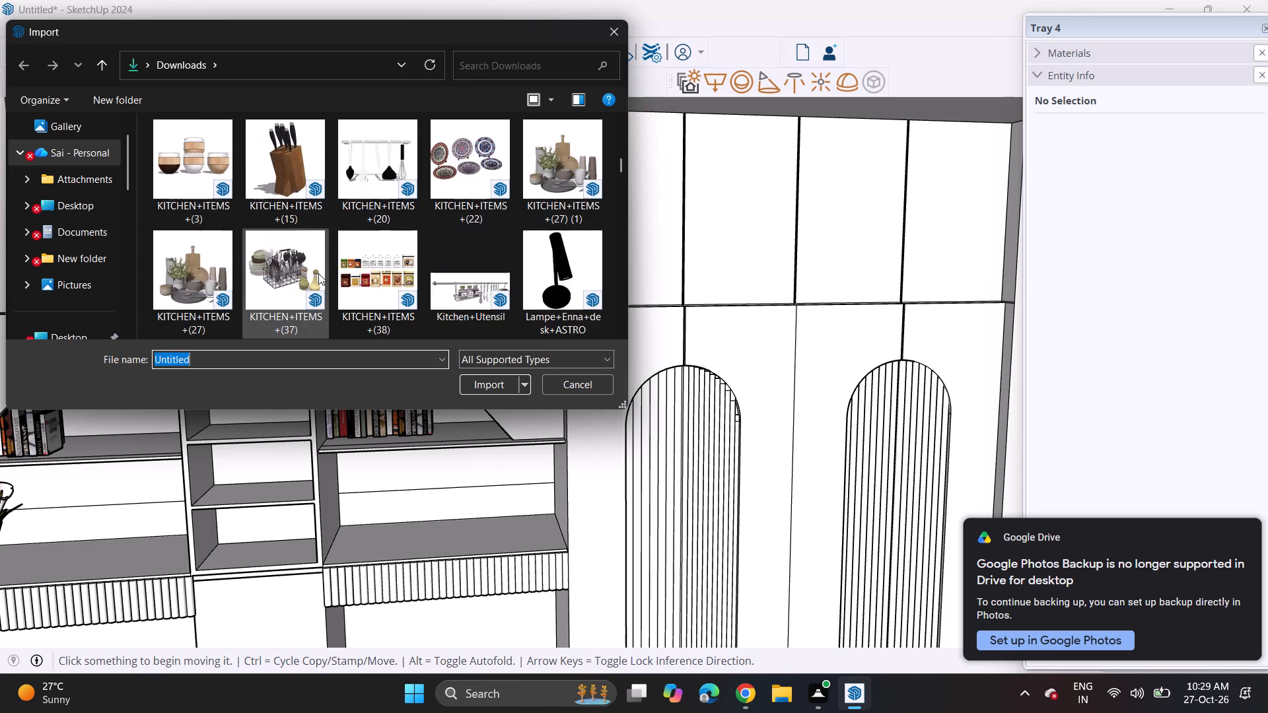
scroll(326, 275, "up", 5)
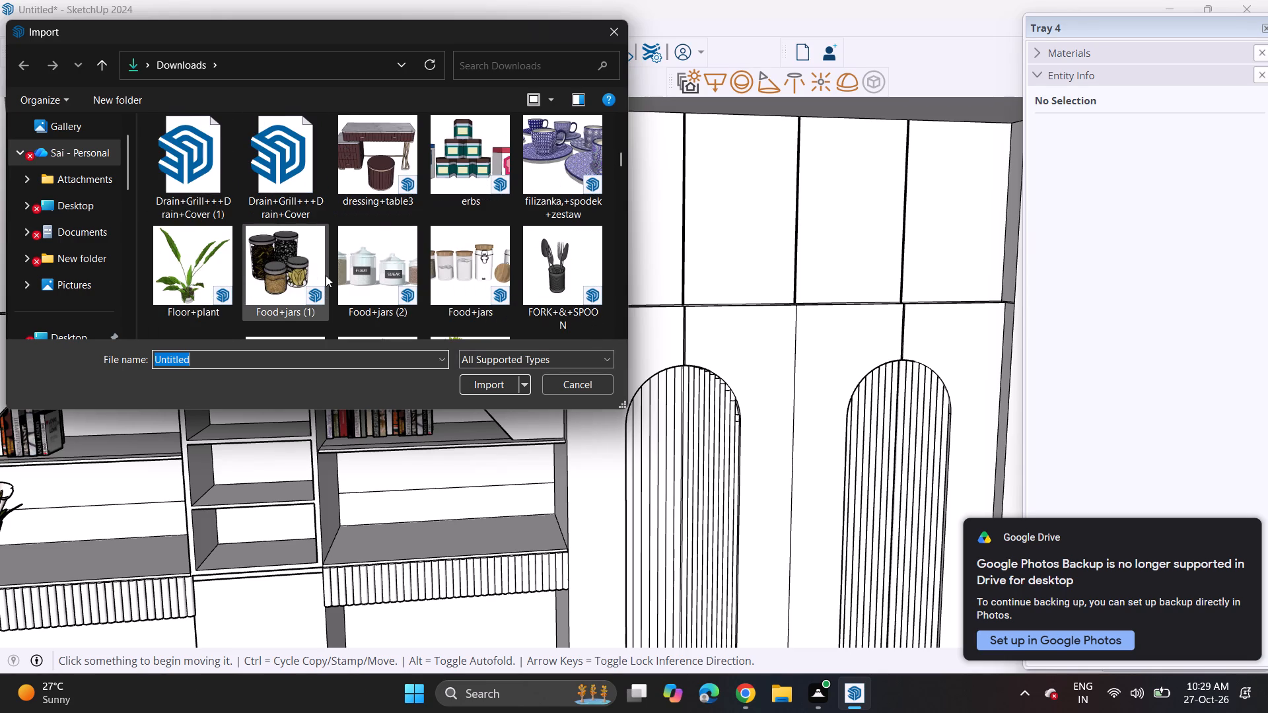
scroll(326, 275, "down", 9)
scroll(326, 275, "up", 2)
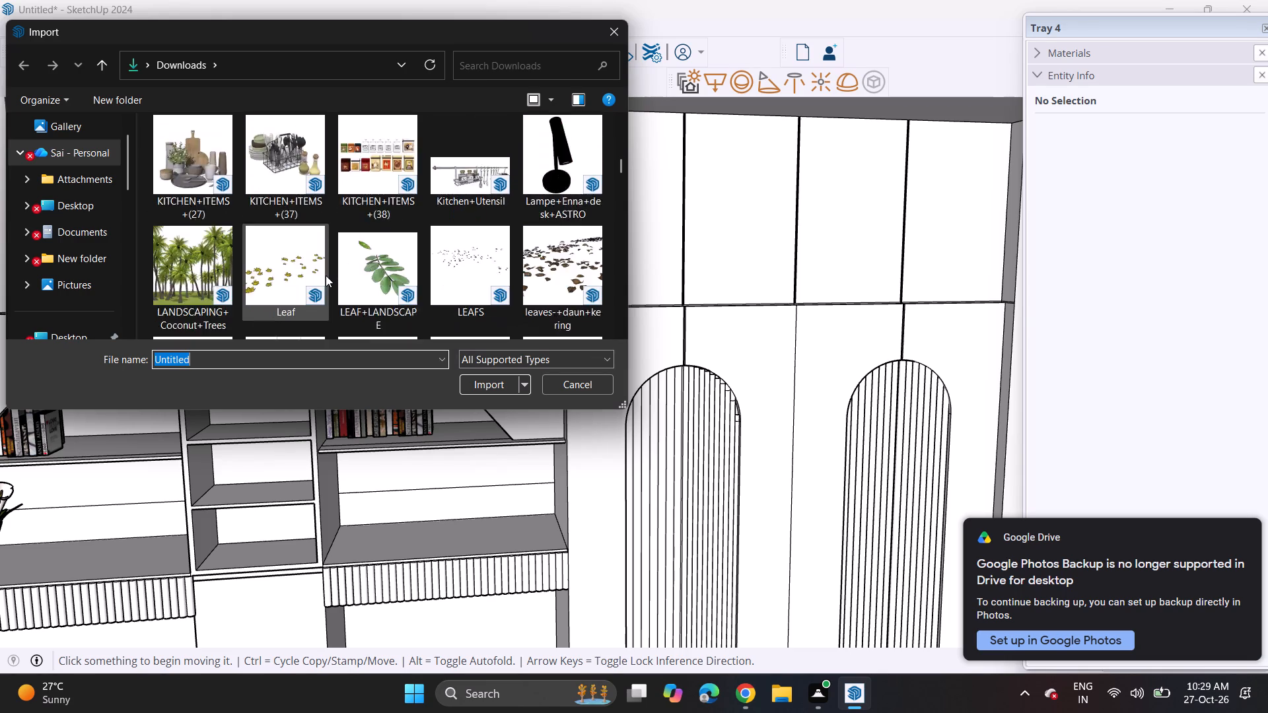
scroll(326, 275, "down", 3)
scroll(326, 275, "up", 1)
scroll(326, 275, "down", 4)
scroll(326, 275, "up", 1)
scroll(326, 275, "down", 6)
scroll(326, 275, "up", 2)
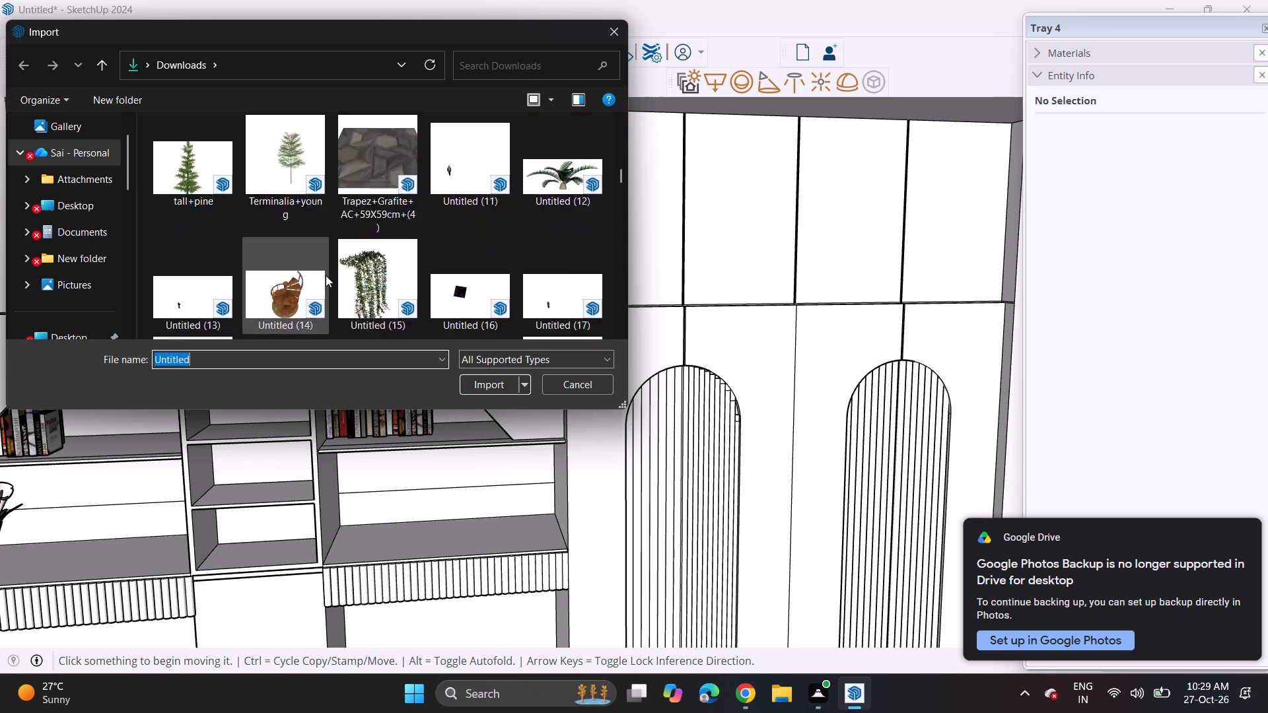
Switch to Google Chrome and open the 3D Warehouse website from a web search for "3d warehouse".
left_click(739, 707)
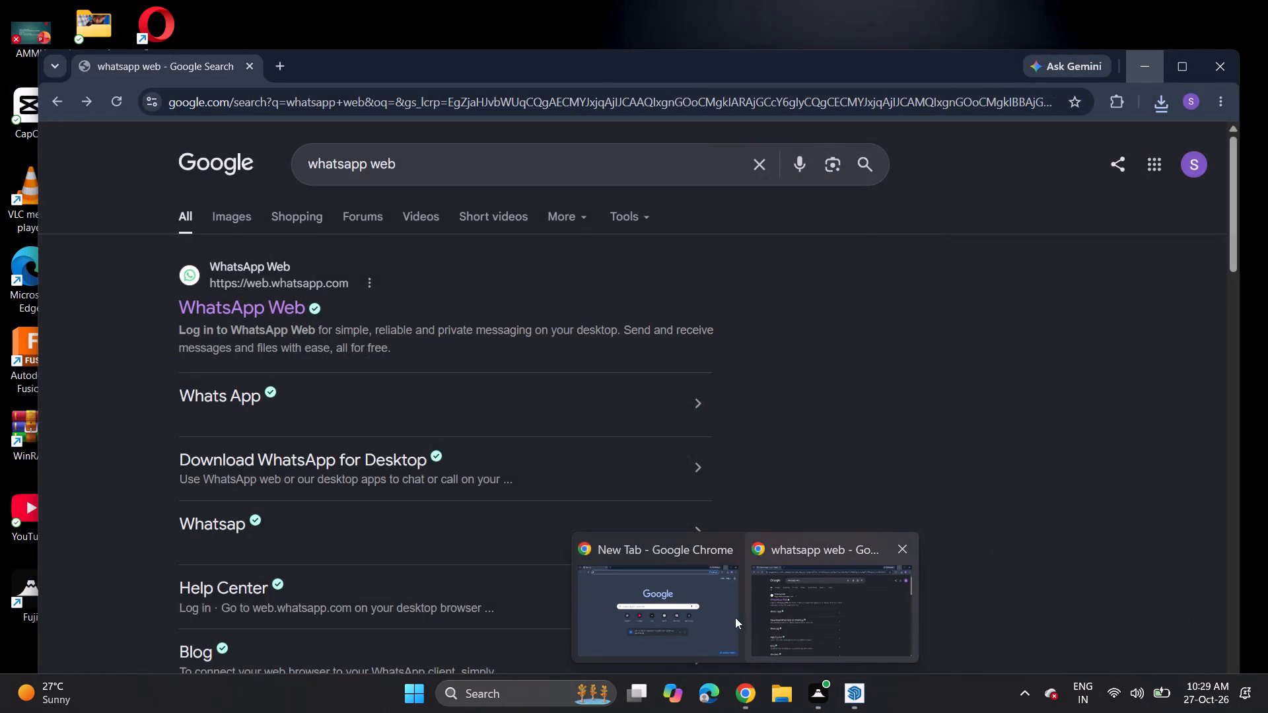
left_click(712, 617)
left_click(468, 344)
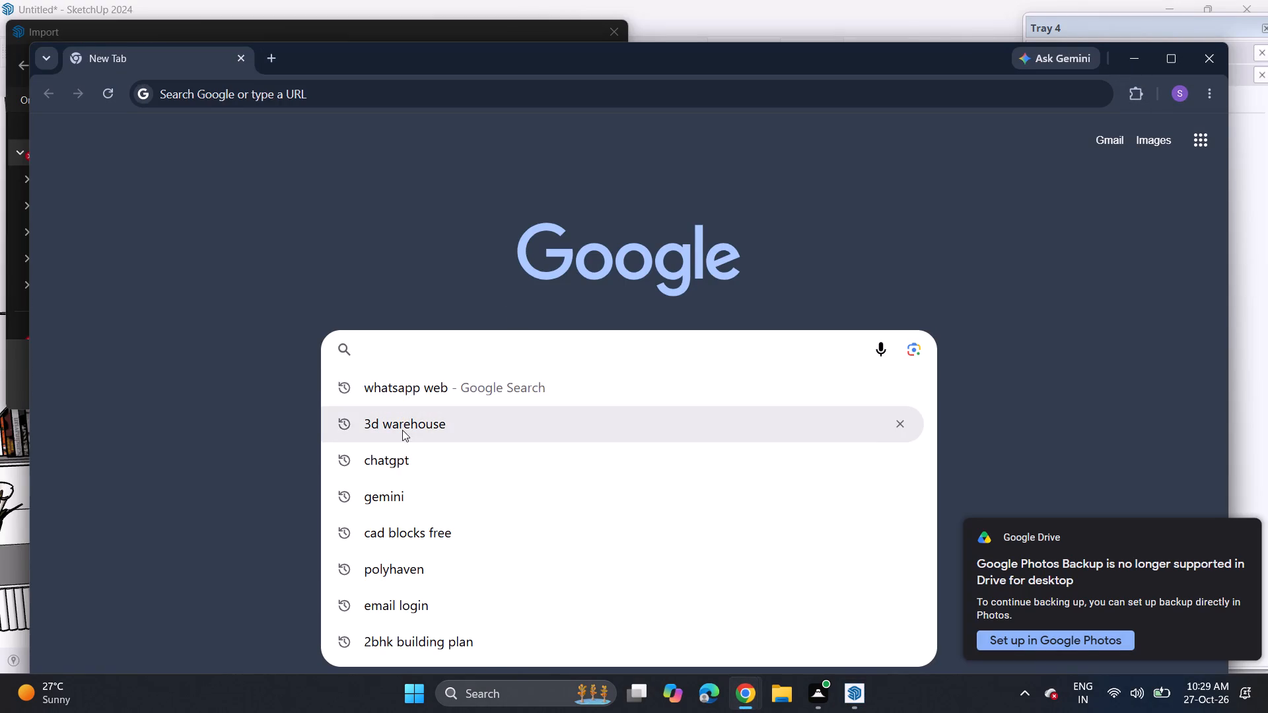
left_click(402, 430)
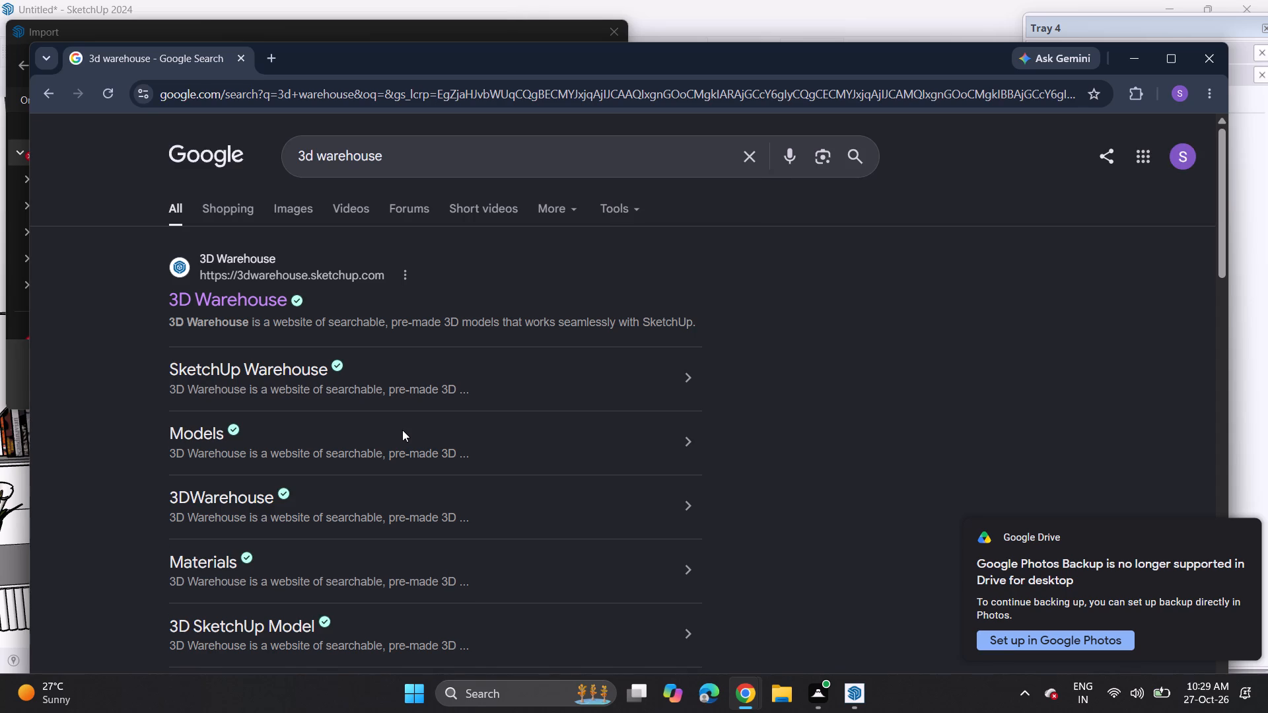
left_click(211, 299)
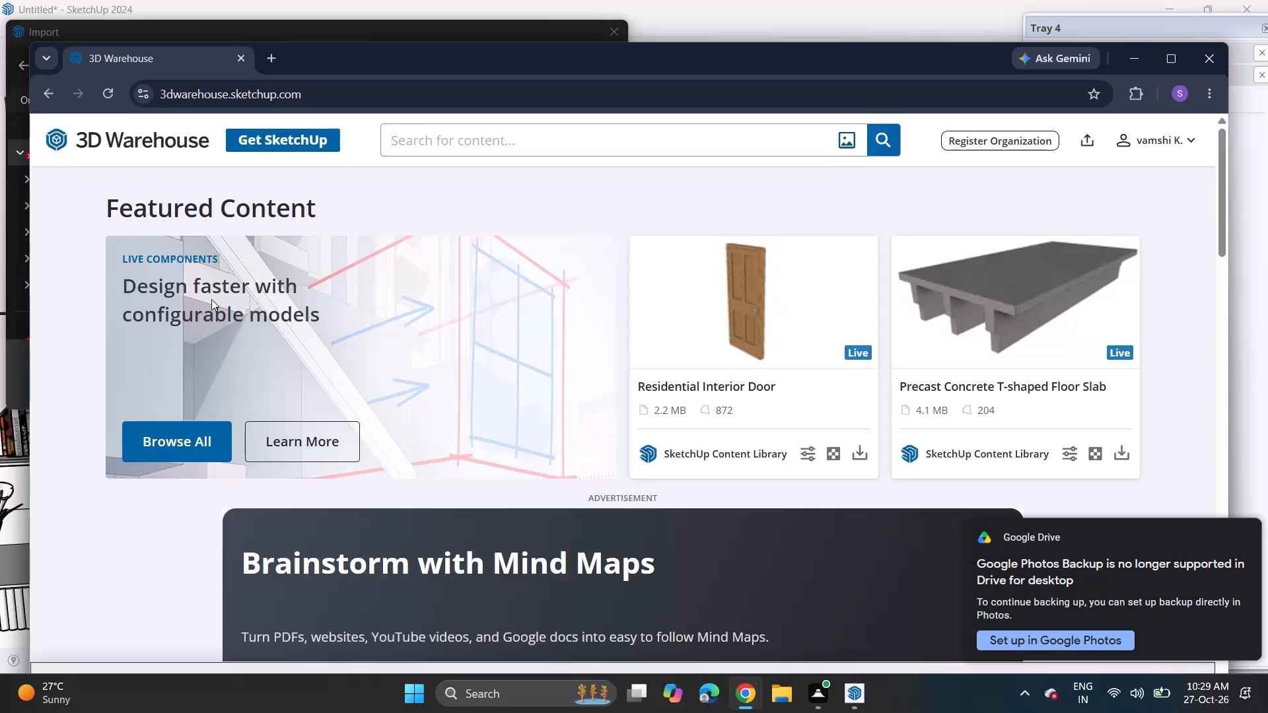
Search 3D Warehouse for "pen" and download the dark box-shaped pen holder model with coloured pens.
left_click(410, 145)
type("pen")
key("Return")
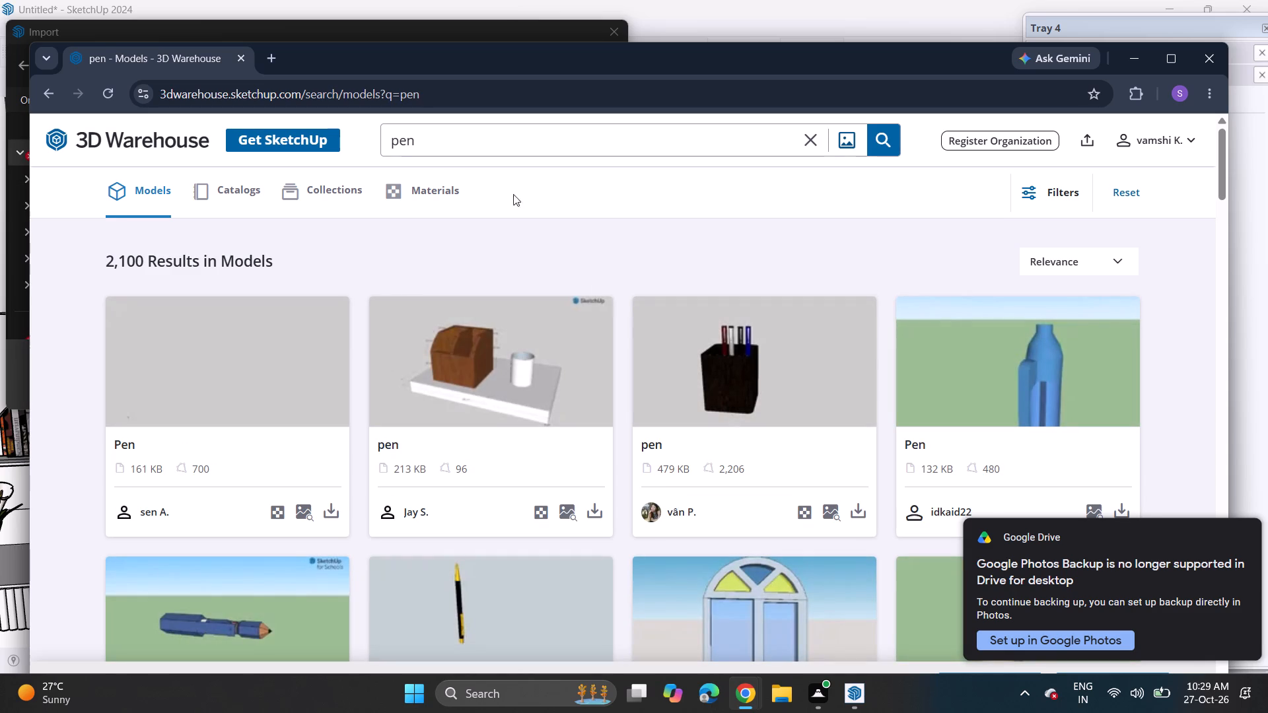
left_click(861, 511)
left_click(854, 551)
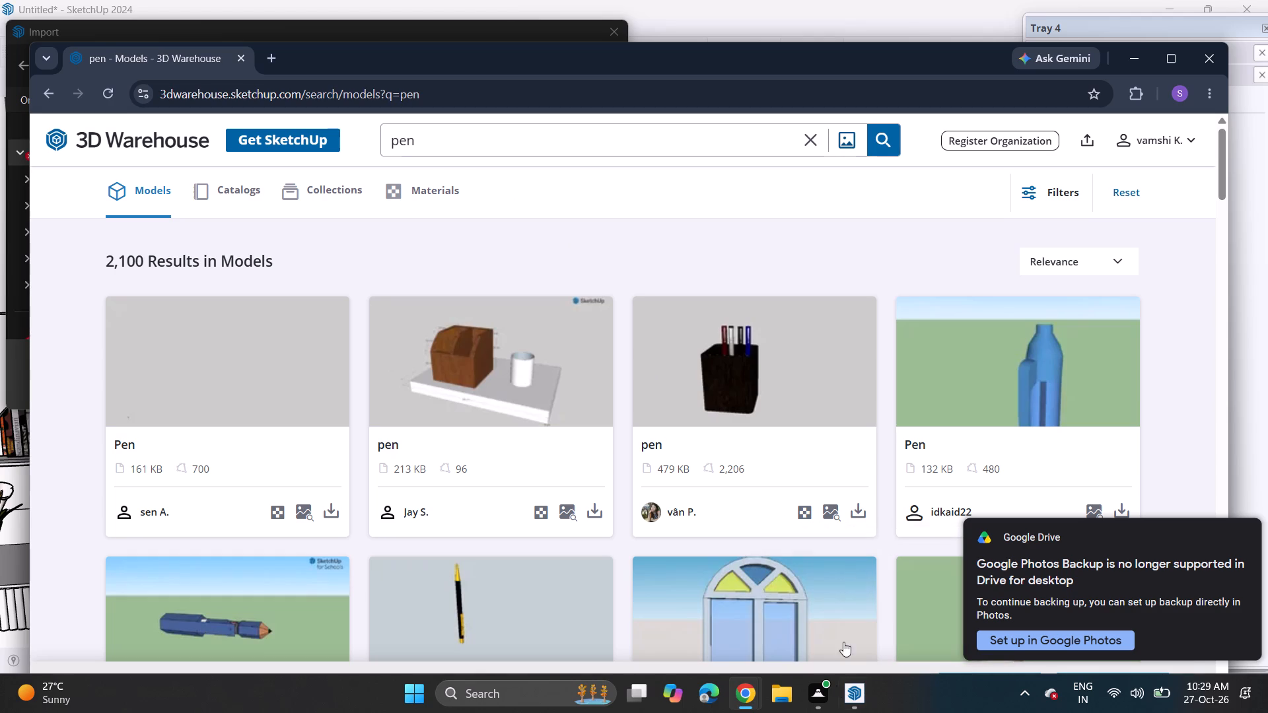
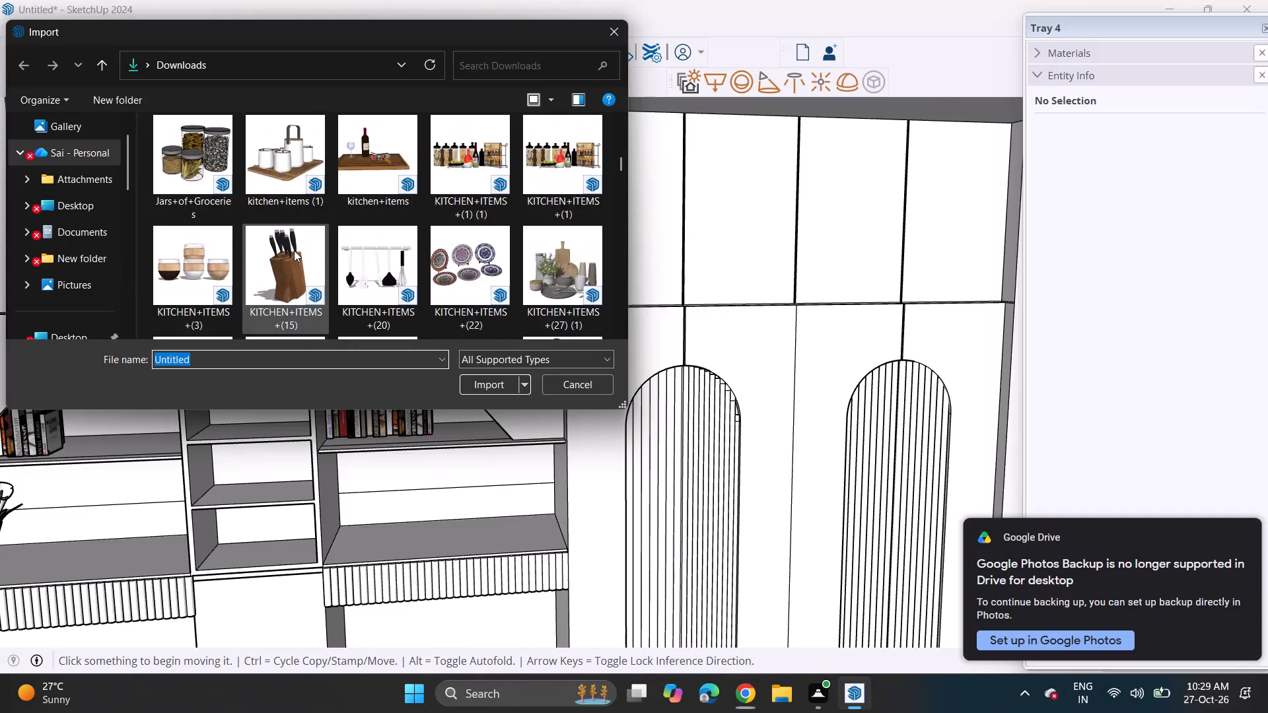
Import the pen_stand model from Downloads and place it on the arched niche's fourth shelf from the top, two below Mario.
scroll(294, 250, "up", 6)
scroll(294, 250, "down", 1)
scroll(294, 250, "up", 18)
scroll(294, 250, "down", 1)
scroll(294, 250, "up", 6)
scroll(294, 250, "down", 1)
scroll(294, 250, "up", 7)
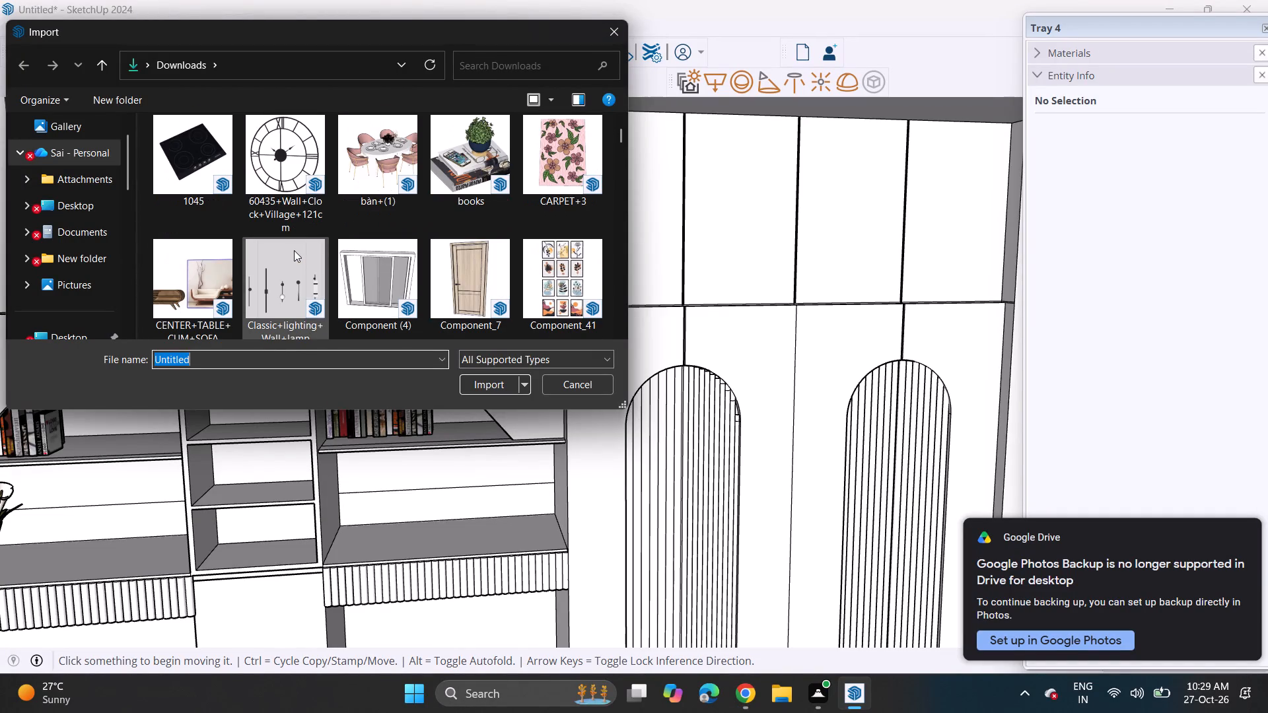
scroll(294, 250, "up", 8)
scroll(294, 250, "down", 2)
scroll(294, 250, "up", 6)
left_click(205, 182)
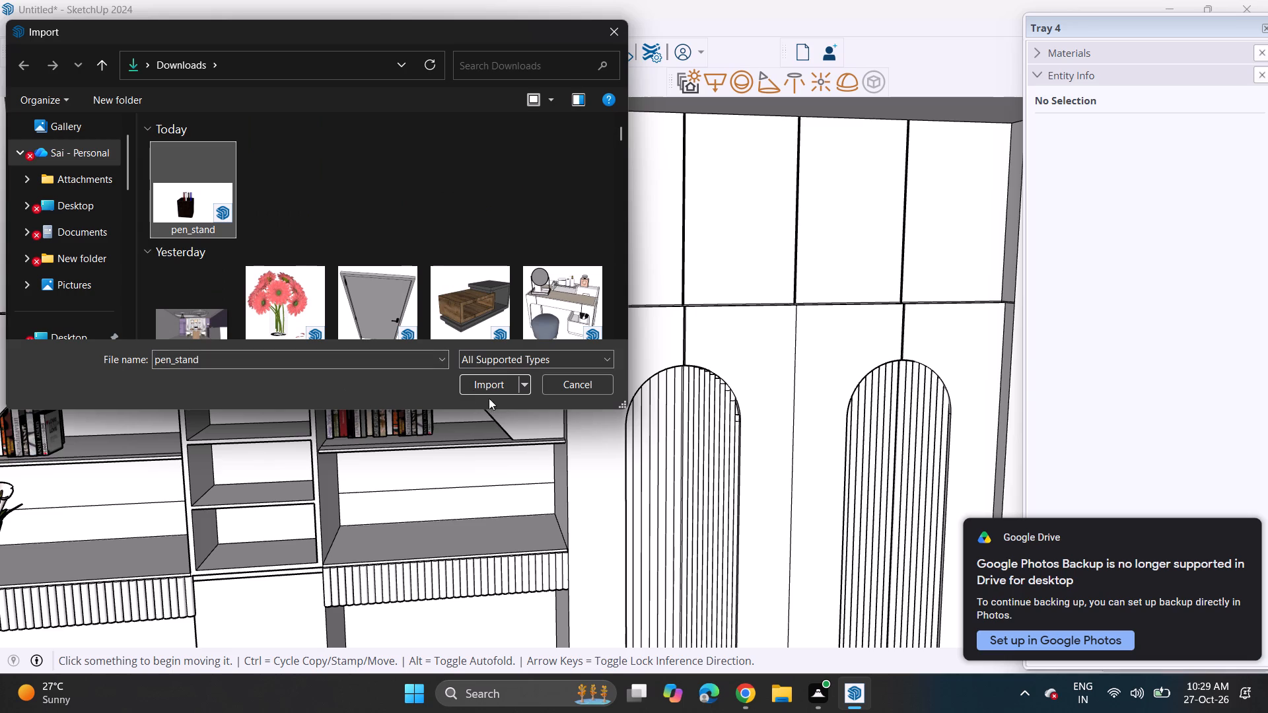
left_click(483, 378)
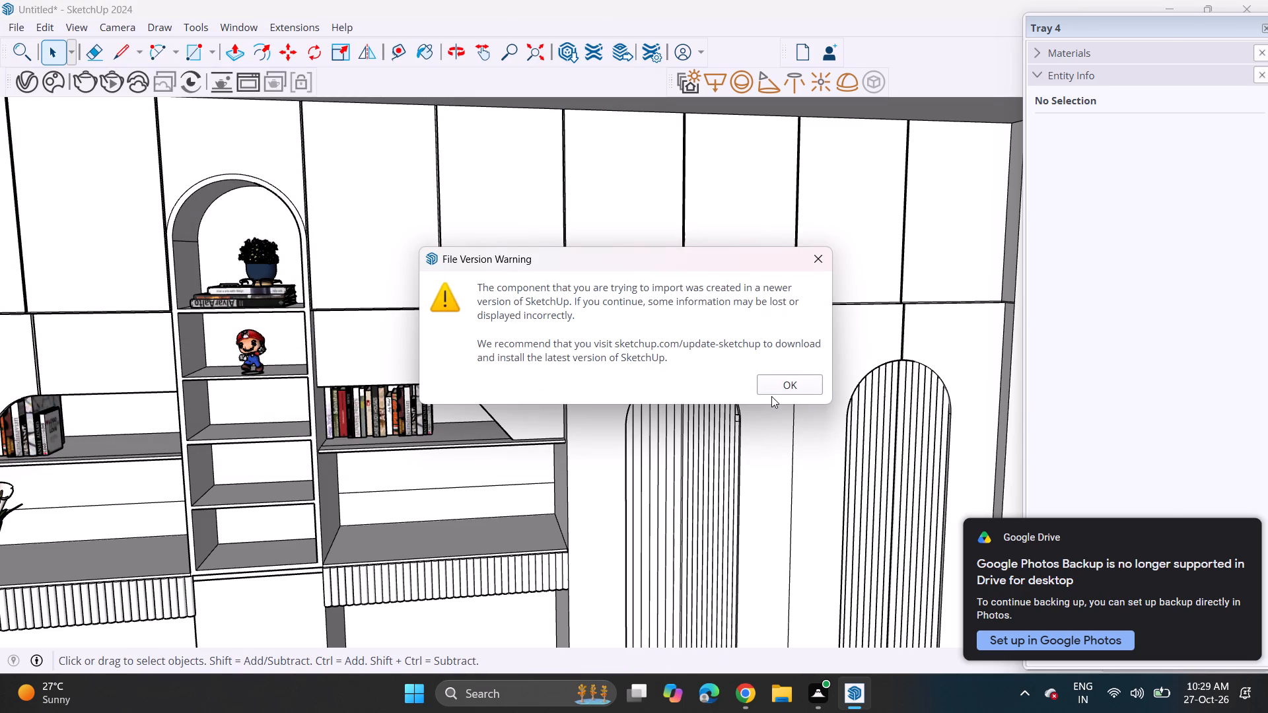
left_click(771, 396)
left_click(772, 387)
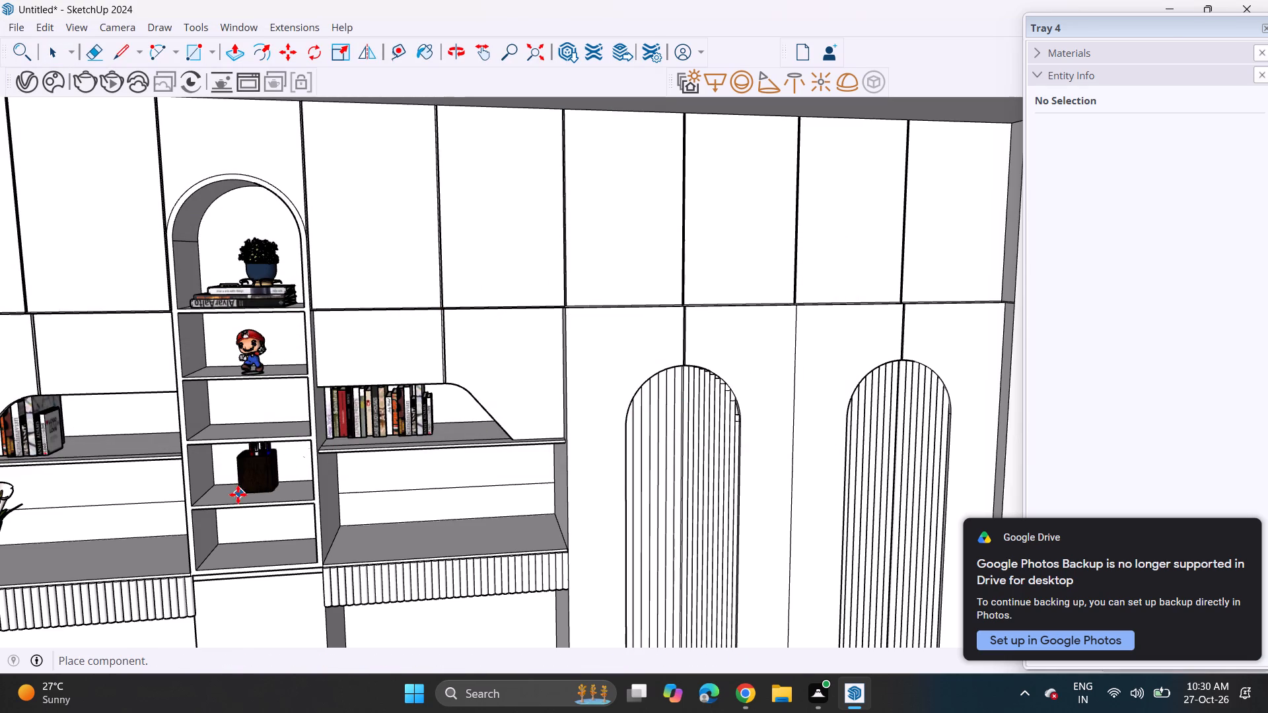
left_click(242, 500)
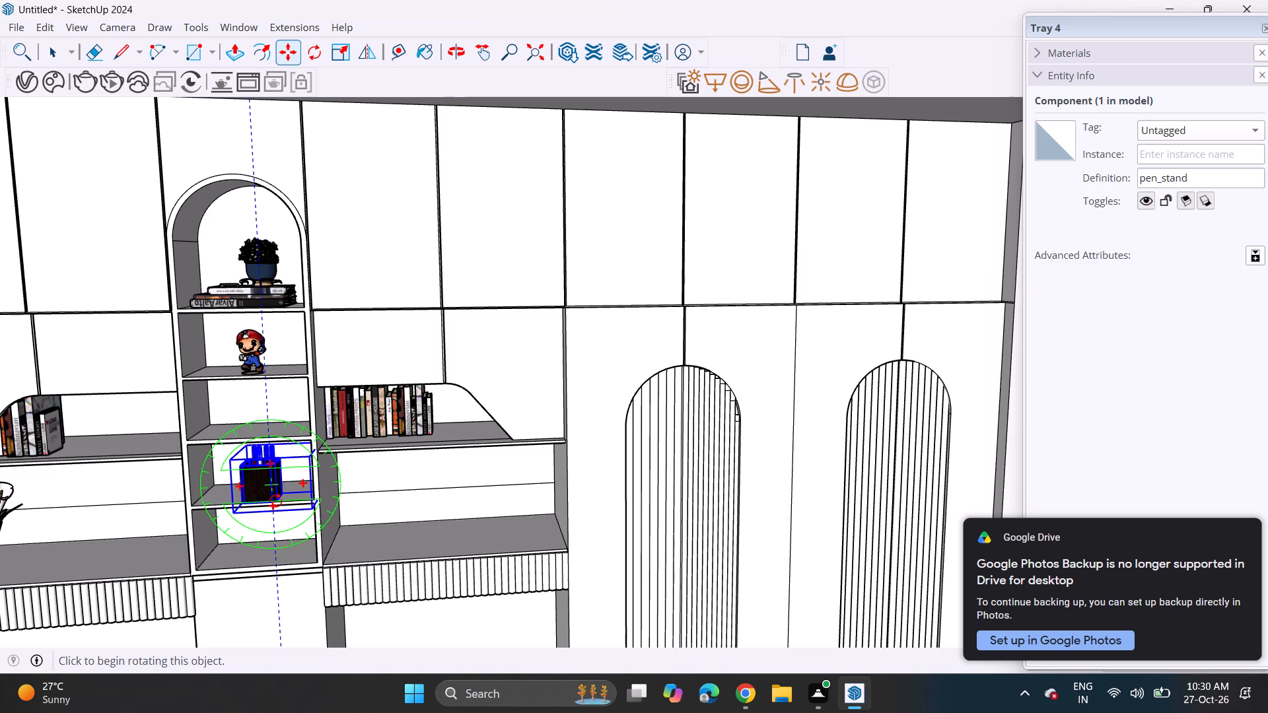
key("space")
left_click(355, 511)
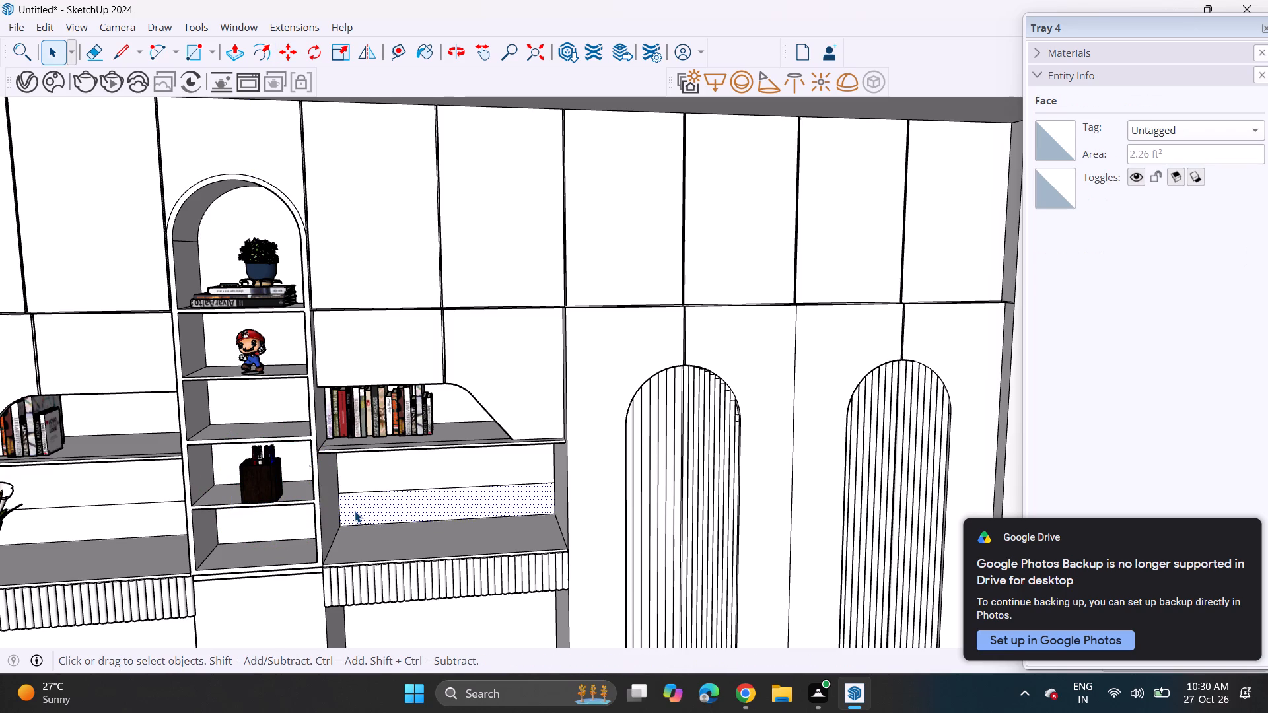
Switch to Google Chrome and search 3D Warehouse for "laptop".
left_click(738, 693)
left_click(698, 599)
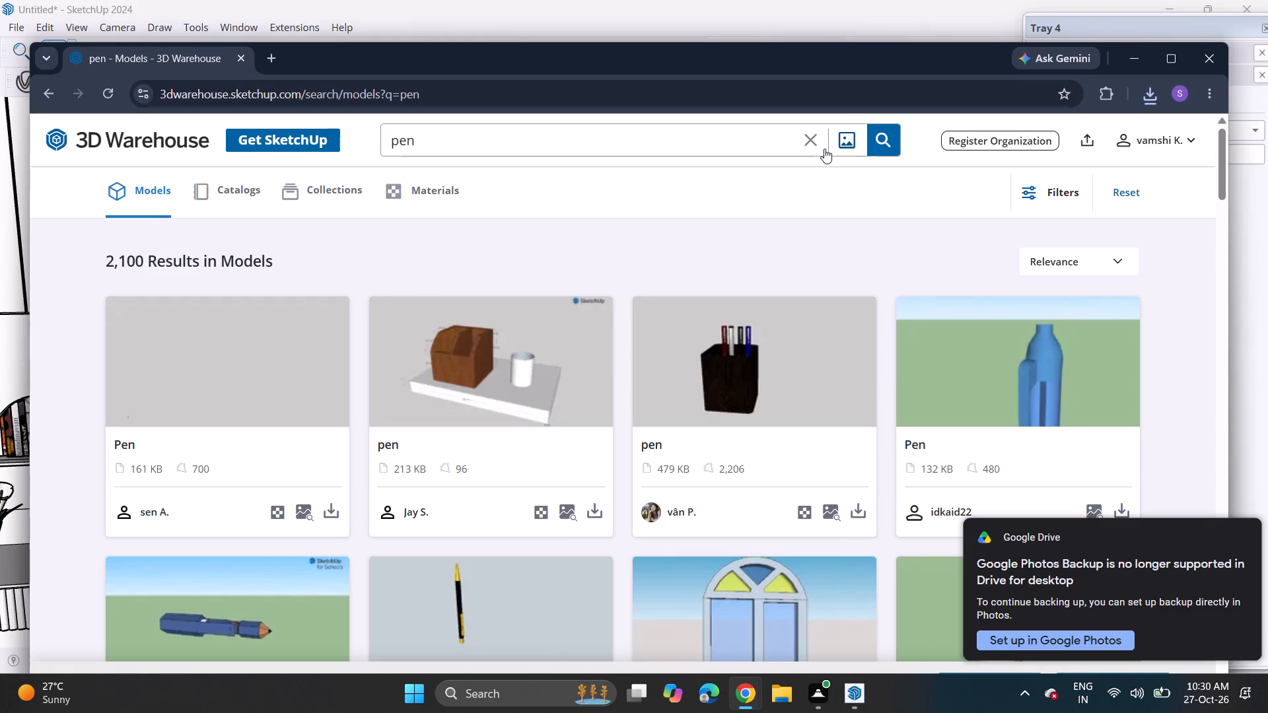
left_click(820, 146)
type("lap")
type("top")
key("Return")
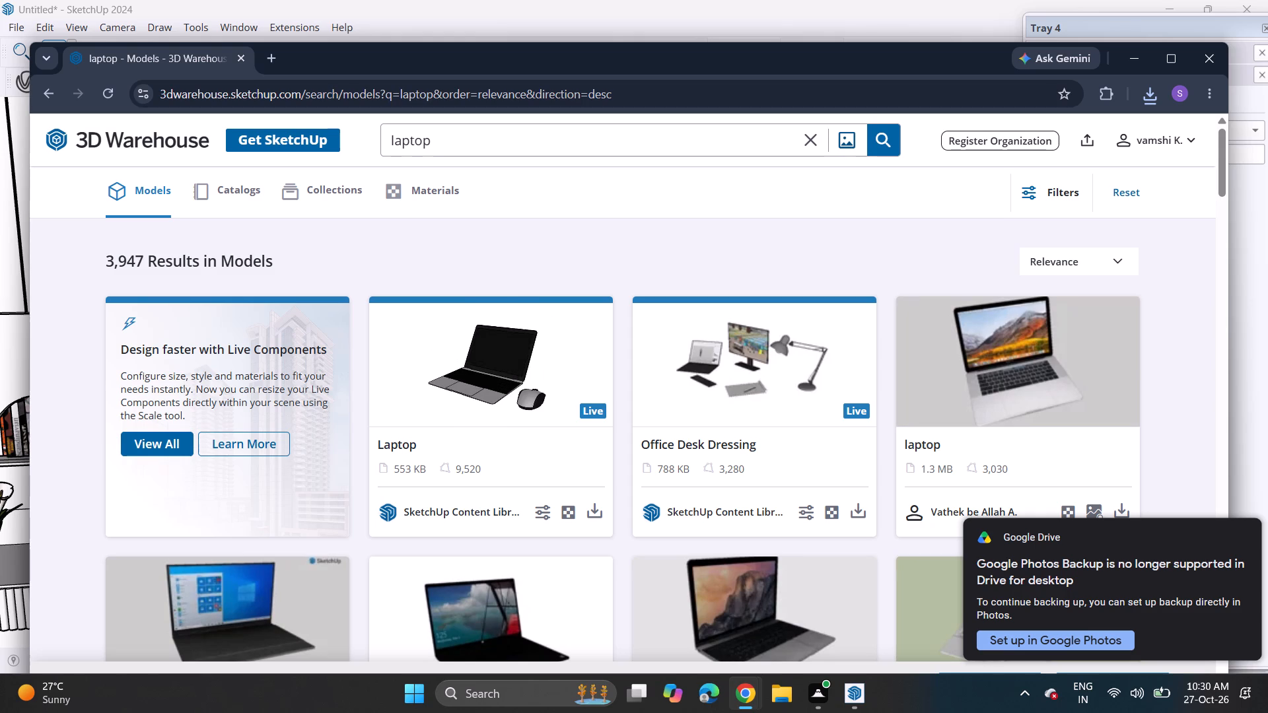
Browse the laptop models and download the black 2.4 MB model titled LapTop, with a web page on its screen.
scroll(913, 366, "down", 2)
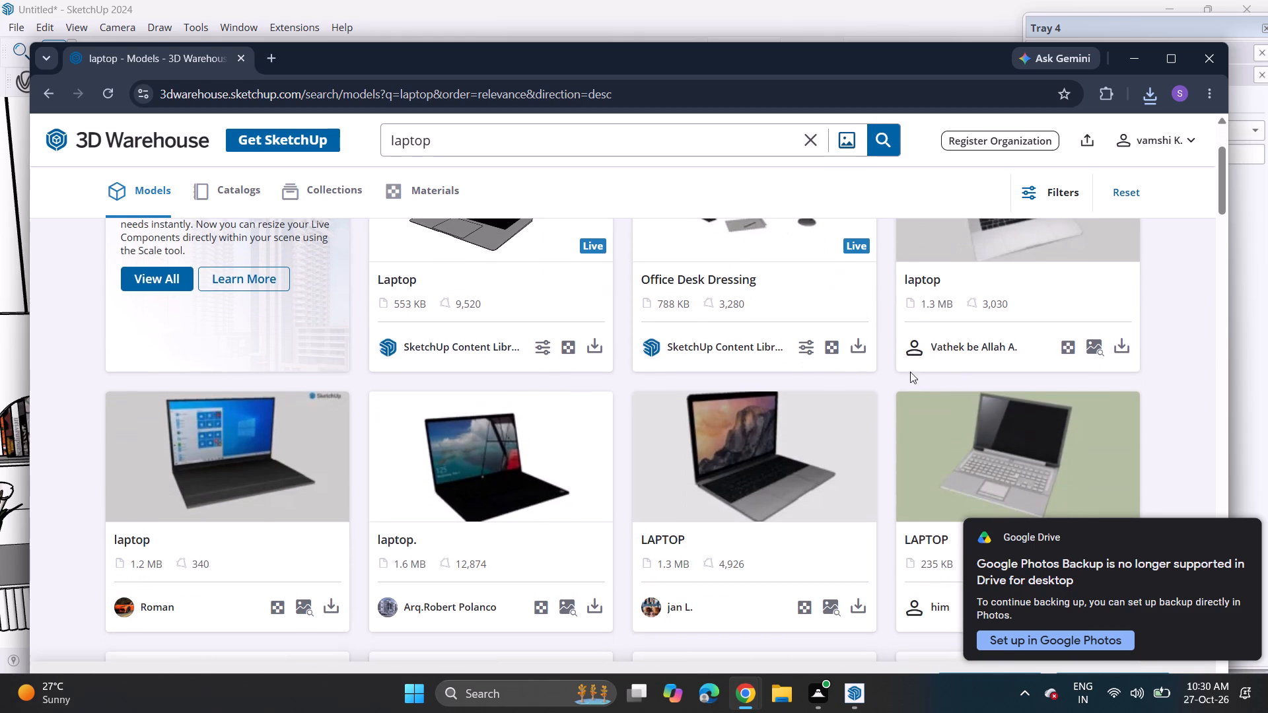
scroll(908, 376, "up", 2)
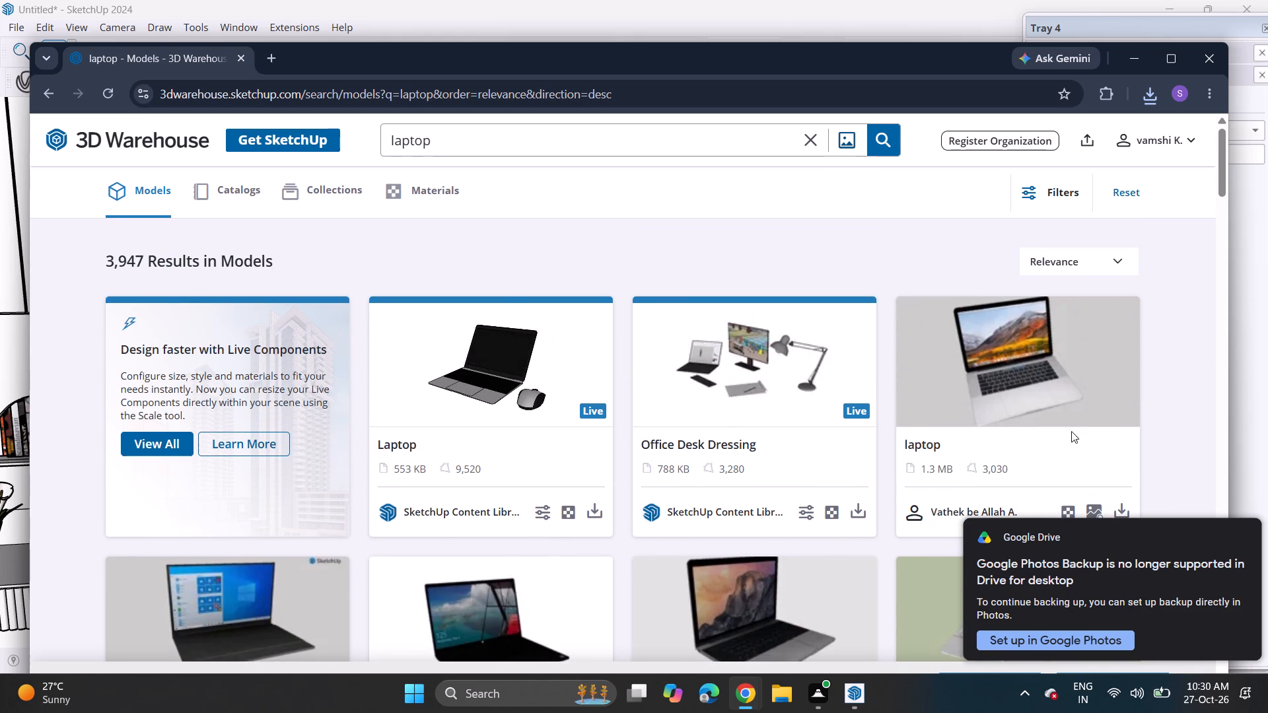
scroll(1065, 426, "down", 2)
scroll(882, 454, "down", 3)
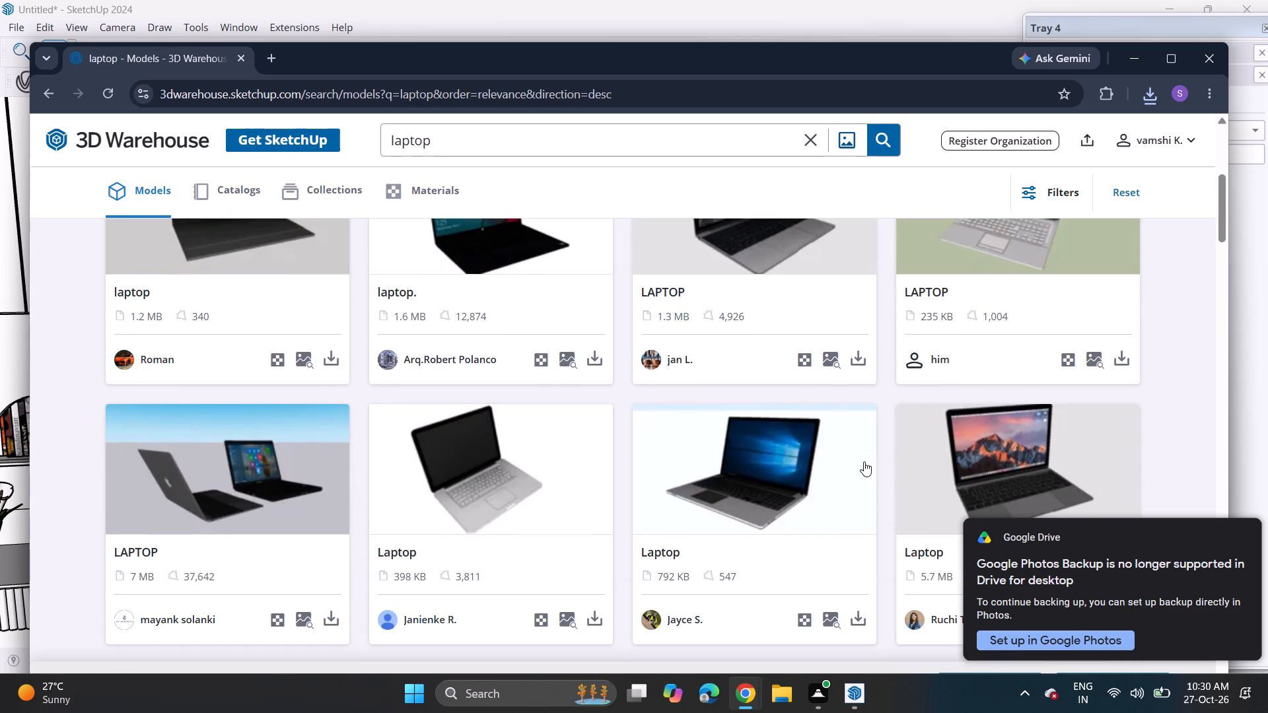
scroll(864, 461, "down", 1)
scroll(864, 461, "up", 1)
scroll(864, 461, "down", 2)
scroll(848, 458, "up", 1)
scroll(848, 458, "down", 1)
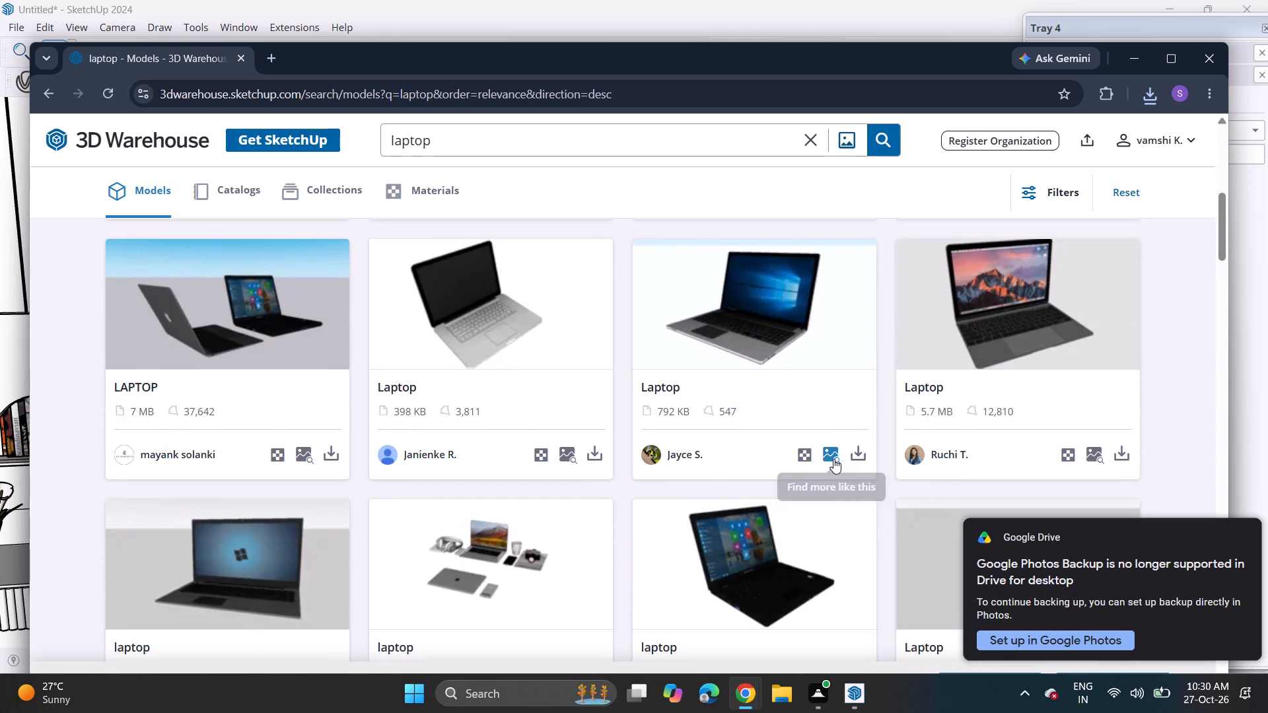
scroll(831, 459, "down", 2)
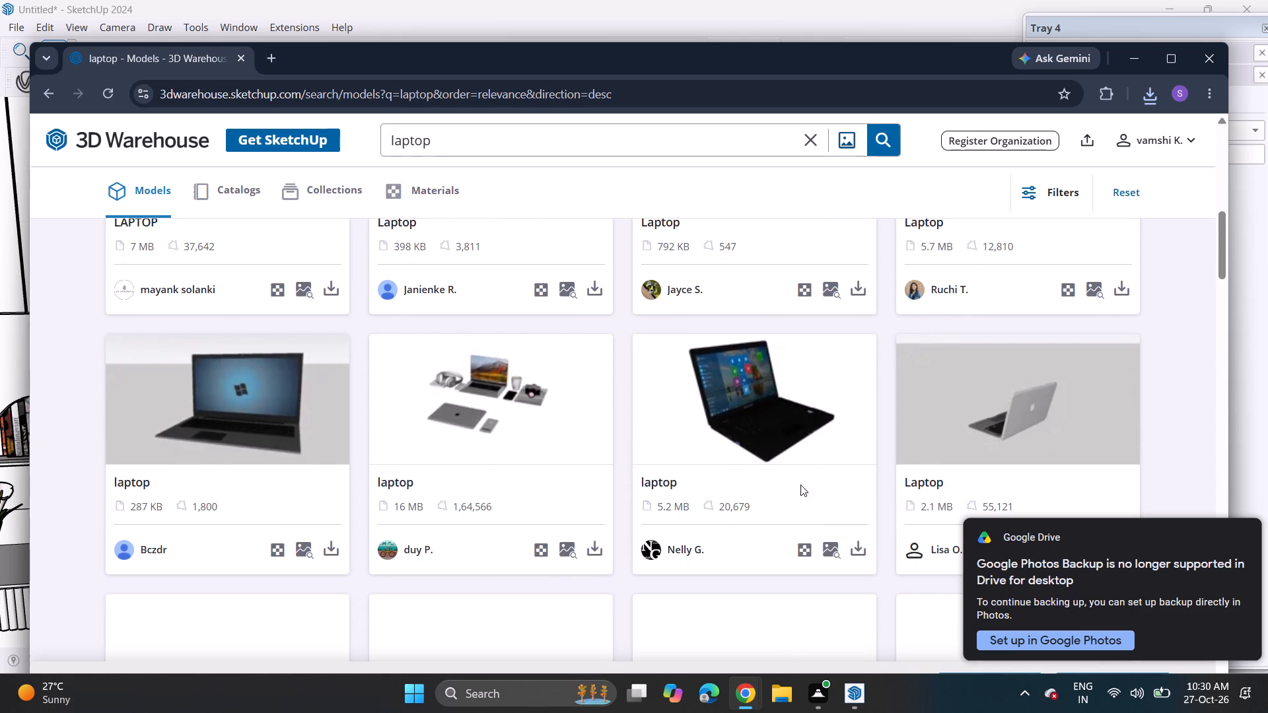
scroll(785, 495, "down", 1)
scroll(785, 495, "up", 1)
scroll(785, 495, "down", 1)
scroll(785, 494, "up", 1)
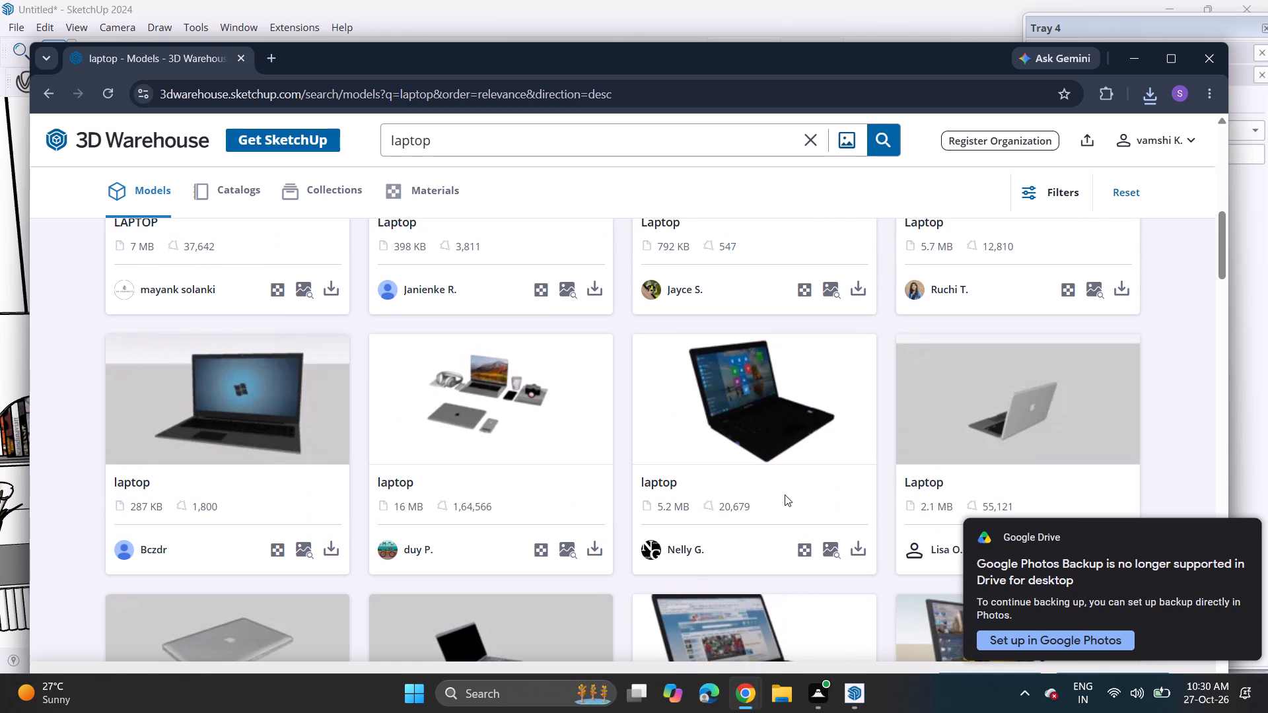
scroll(767, 491, "down", 2)
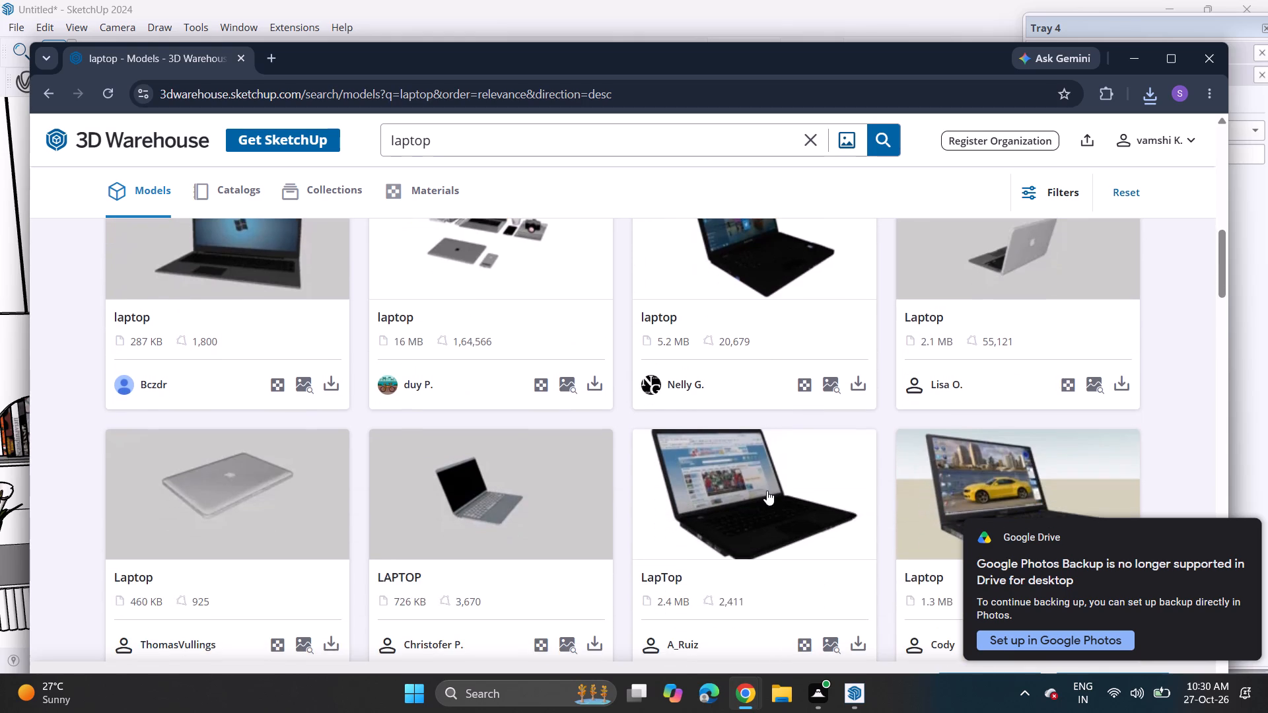
scroll(767, 491, "down", 1)
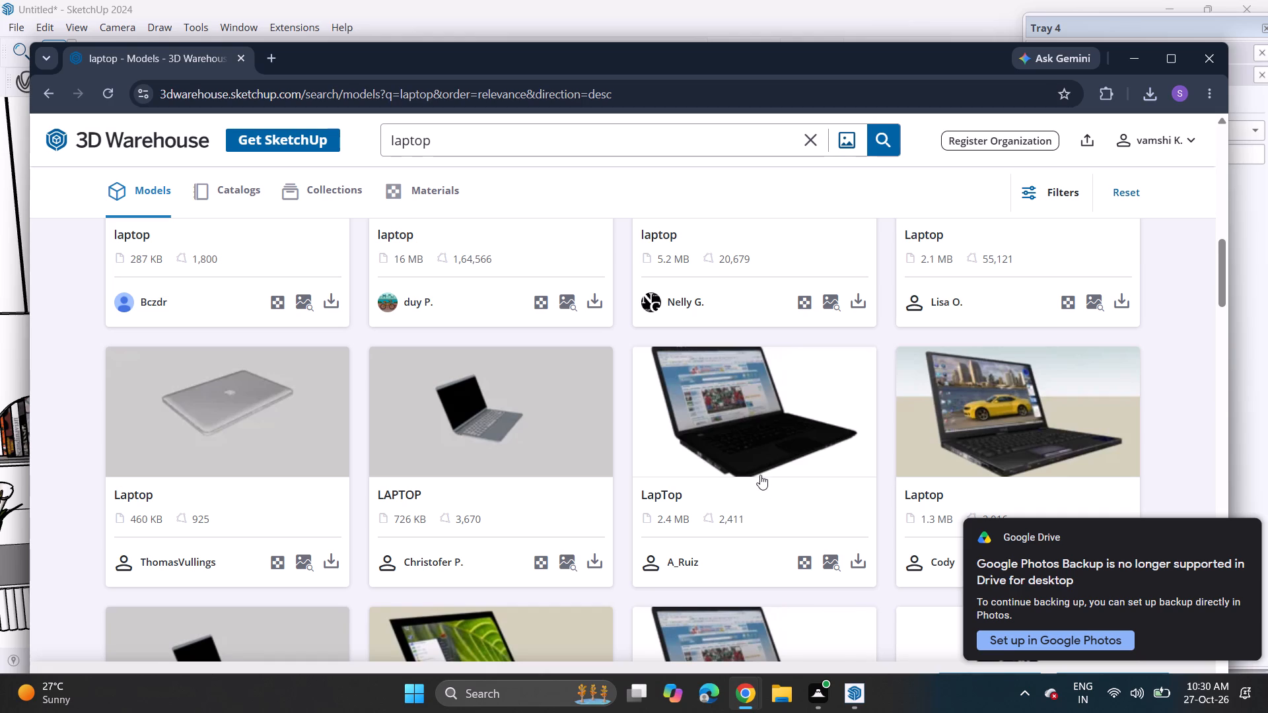
scroll(760, 475, "down", 2)
left_click(851, 399)
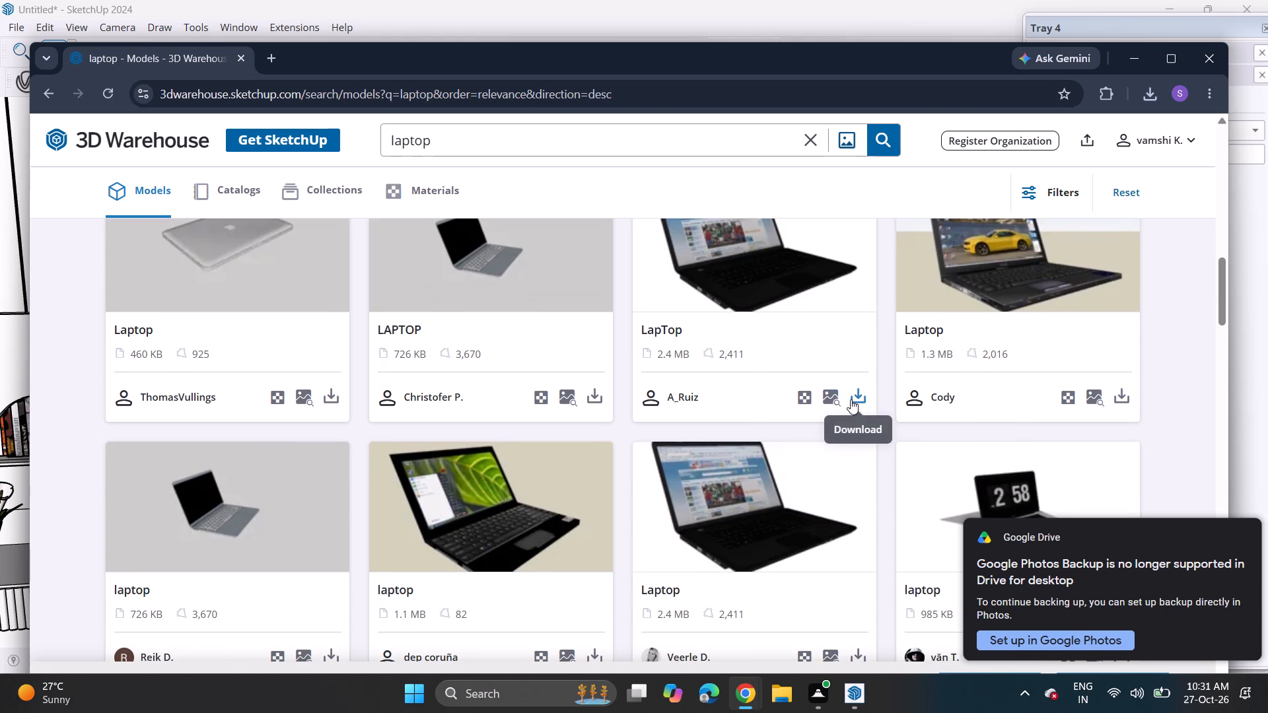
left_click(880, 445)
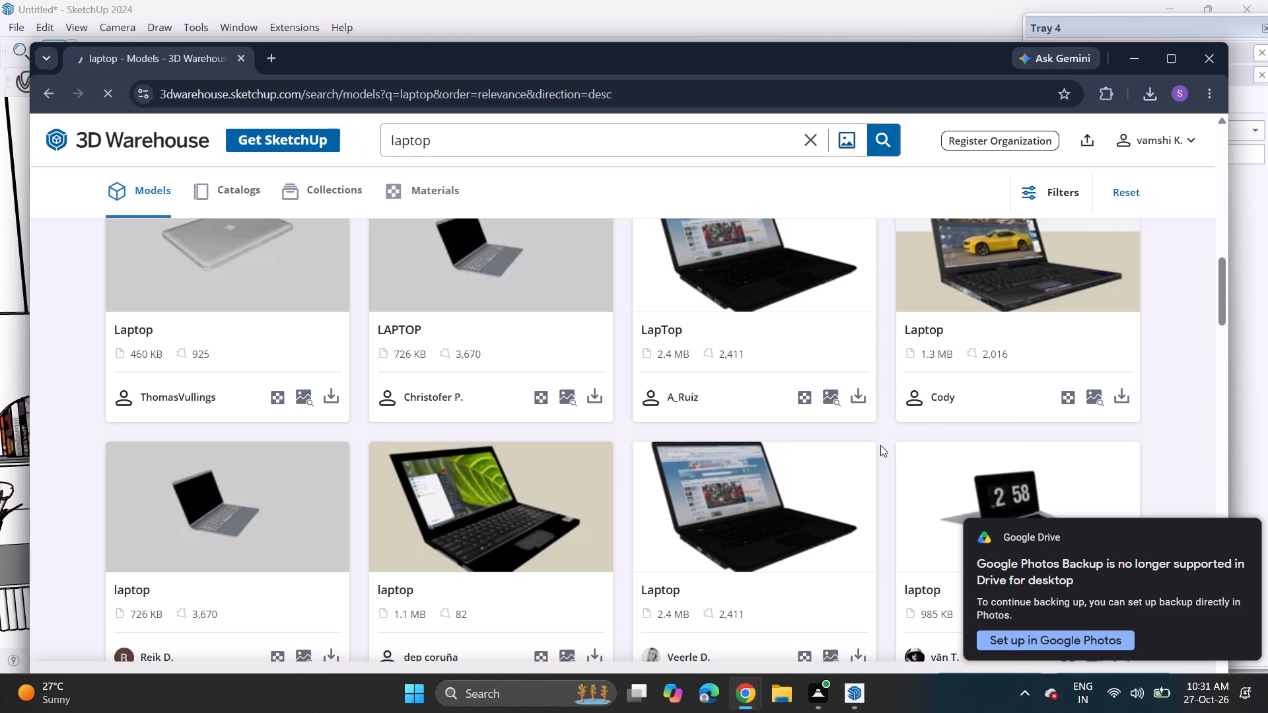
Switch to SketchUp, import the LapTop model from Downloads and place it on the desk below the long row of books.
left_click(852, 687)
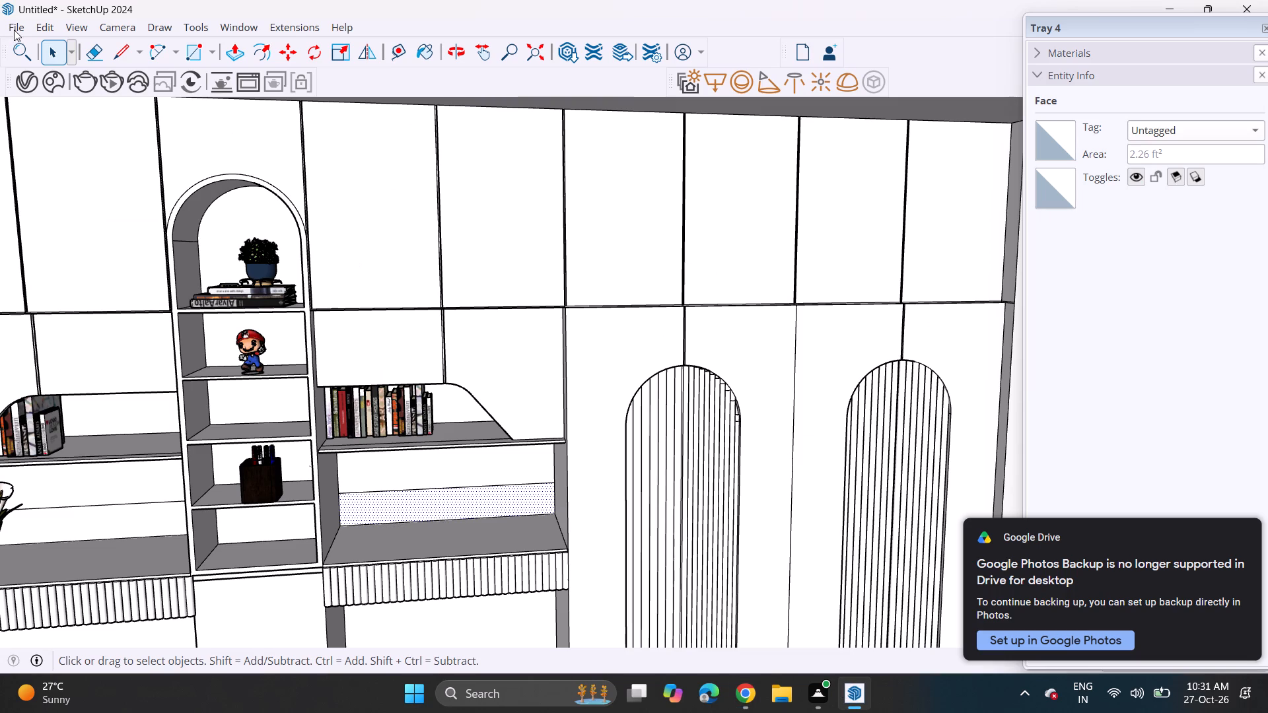
left_click(14, 28)
left_click(59, 259)
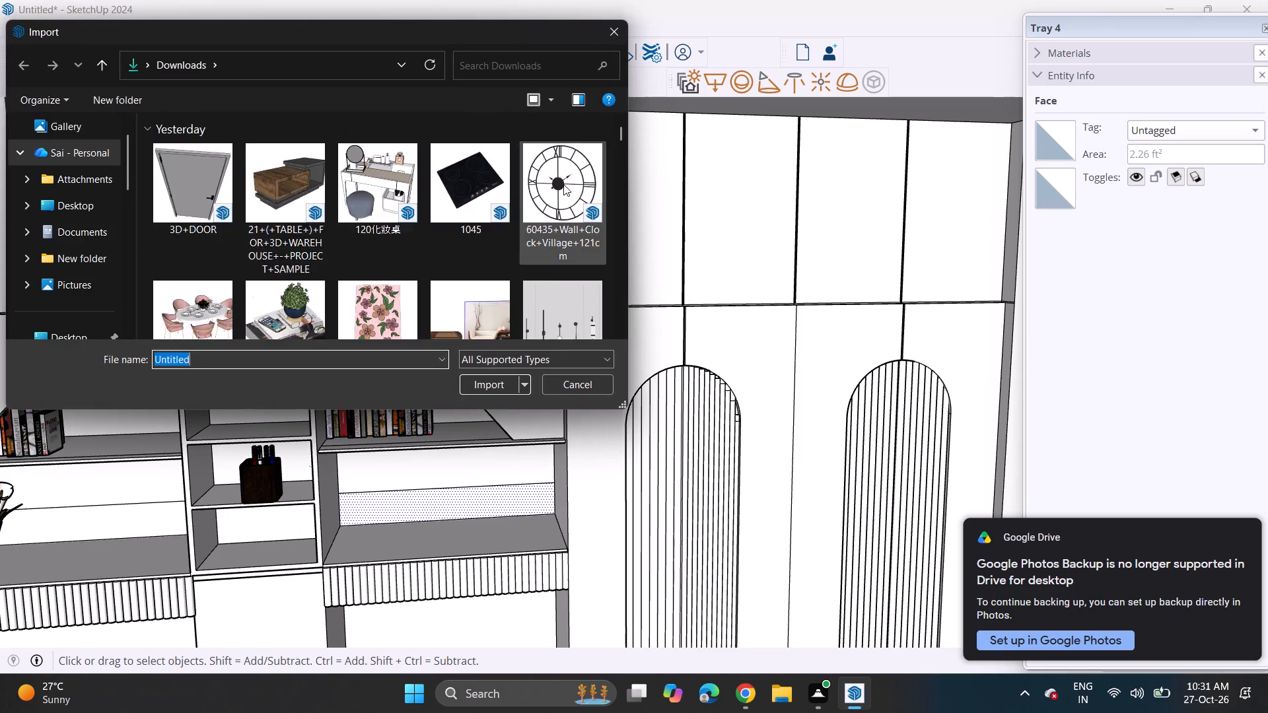
left_click(209, 158)
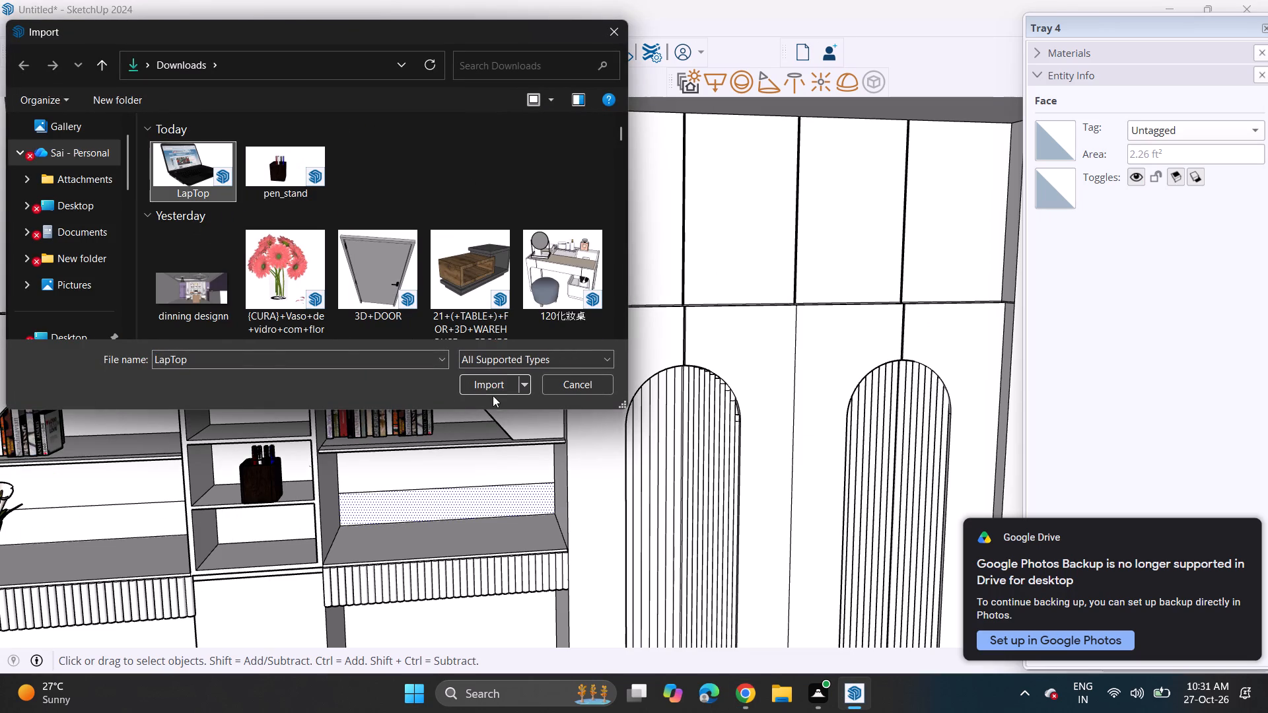
left_click(483, 377)
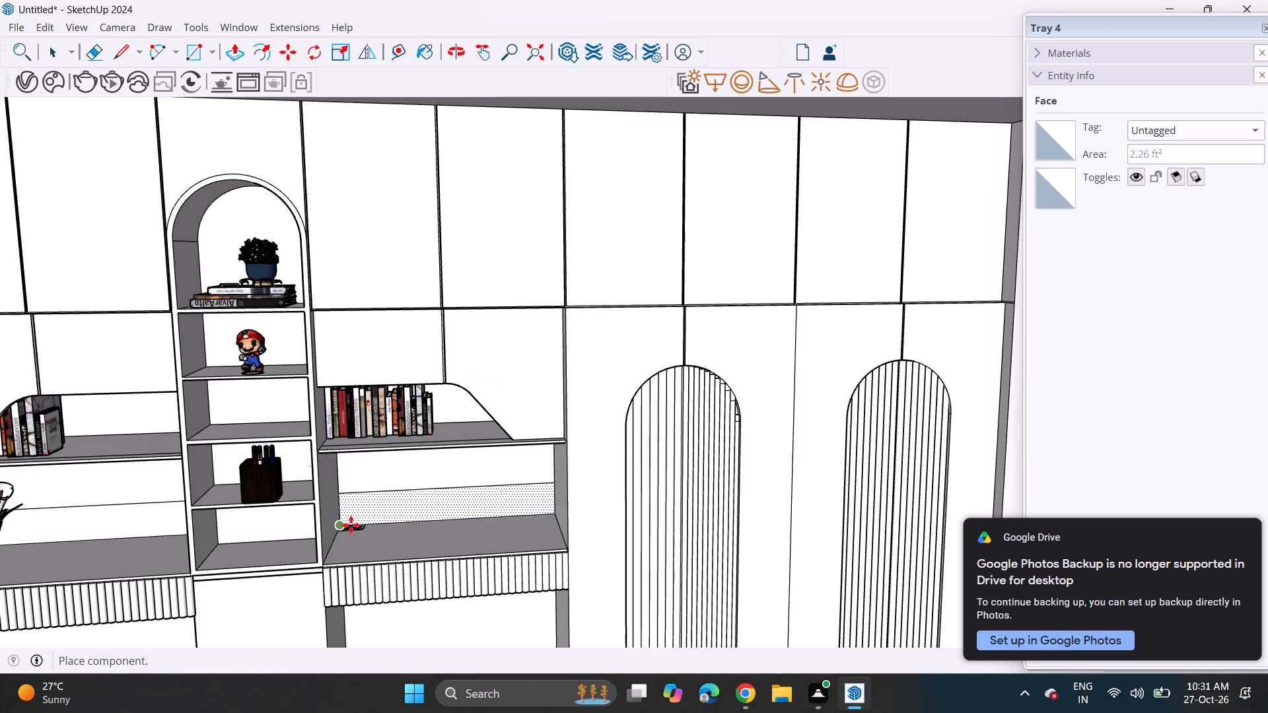
left_click(460, 536)
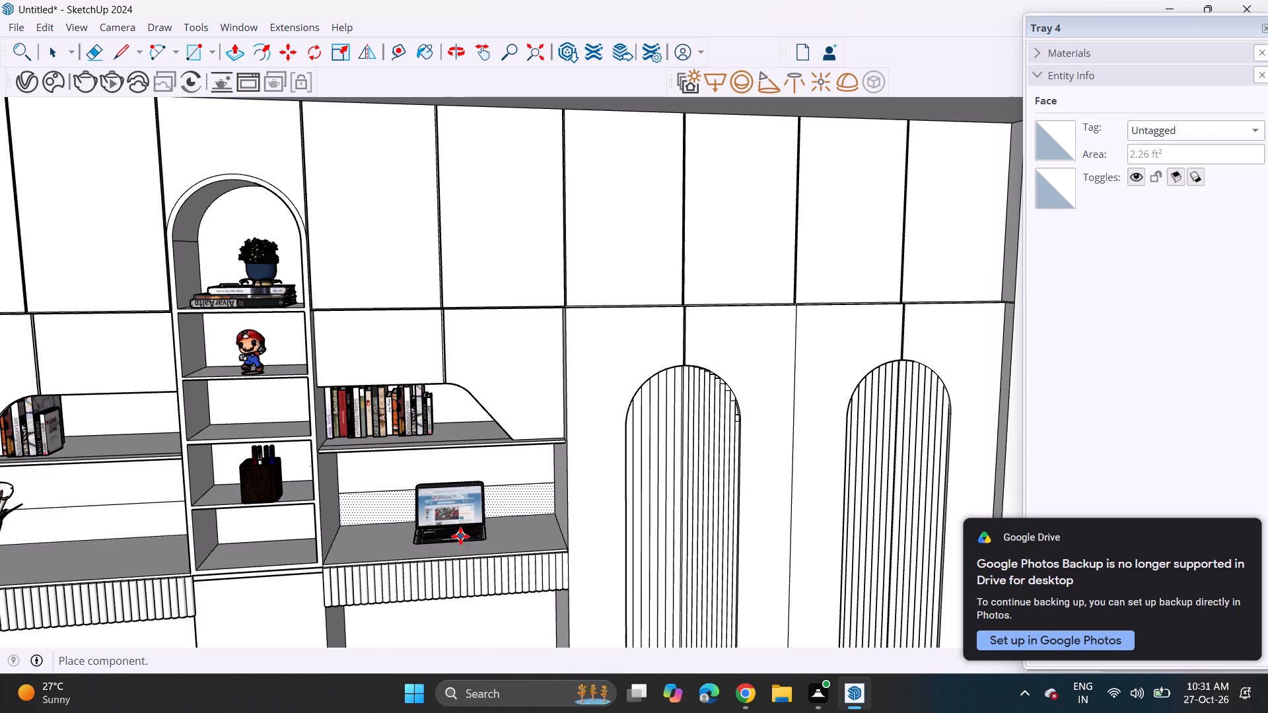
Move the laptop slightly forward on the desktop, towards its front edge, using the base corner as reference.
scroll(487, 544, "down", 2)
scroll(487, 544, "up", 14)
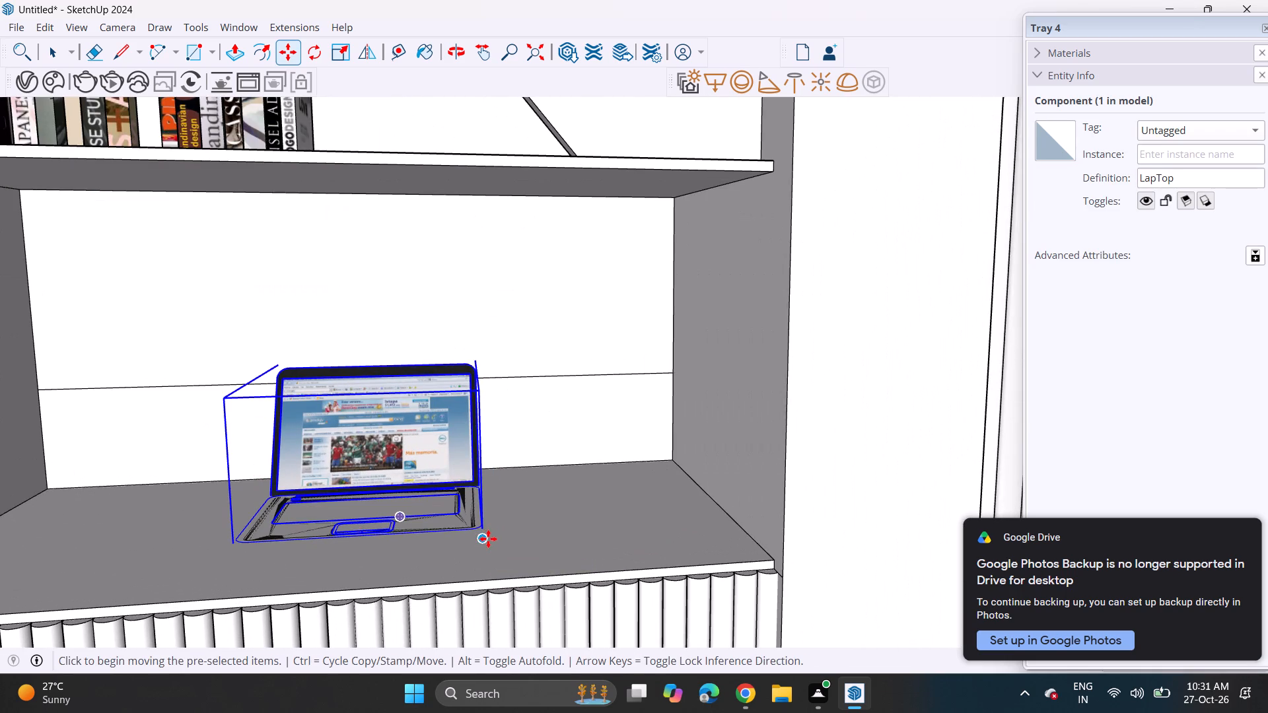
left_click(488, 540)
left_click(487, 533)
scroll(472, 473, "down", 5)
scroll(472, 473, "up", 1)
scroll(472, 473, "down", 1)
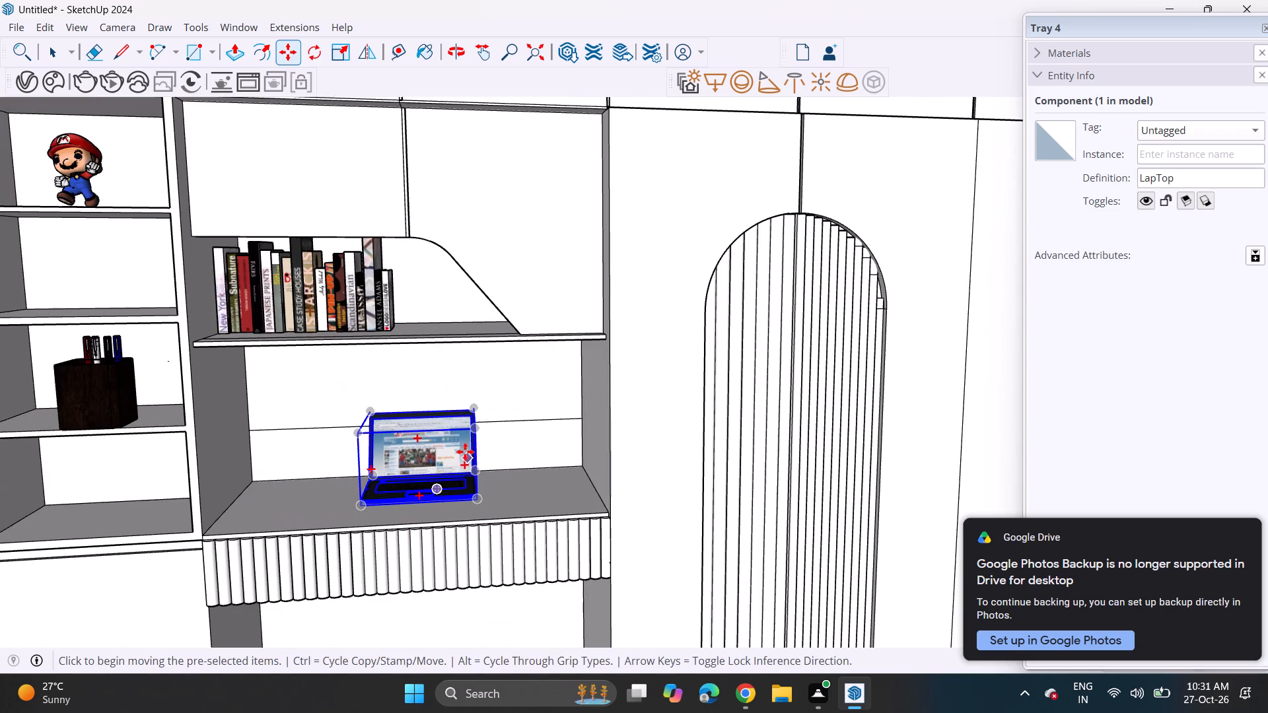
middle_click_drag(465, 458, 469, 486)
left_click(489, 496)
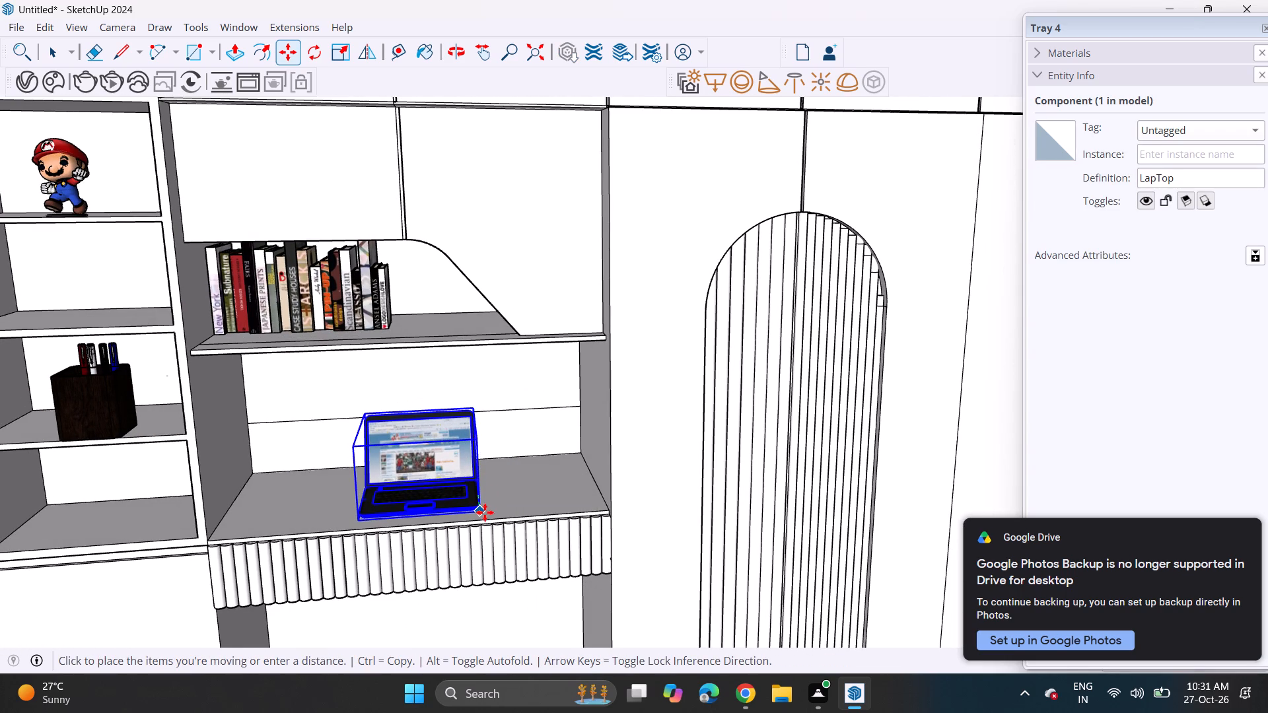
left_click(485, 512)
Scale the laptop up uniformly from its upper back corner so it suits the desk, and deselect it.
left_click(347, 36)
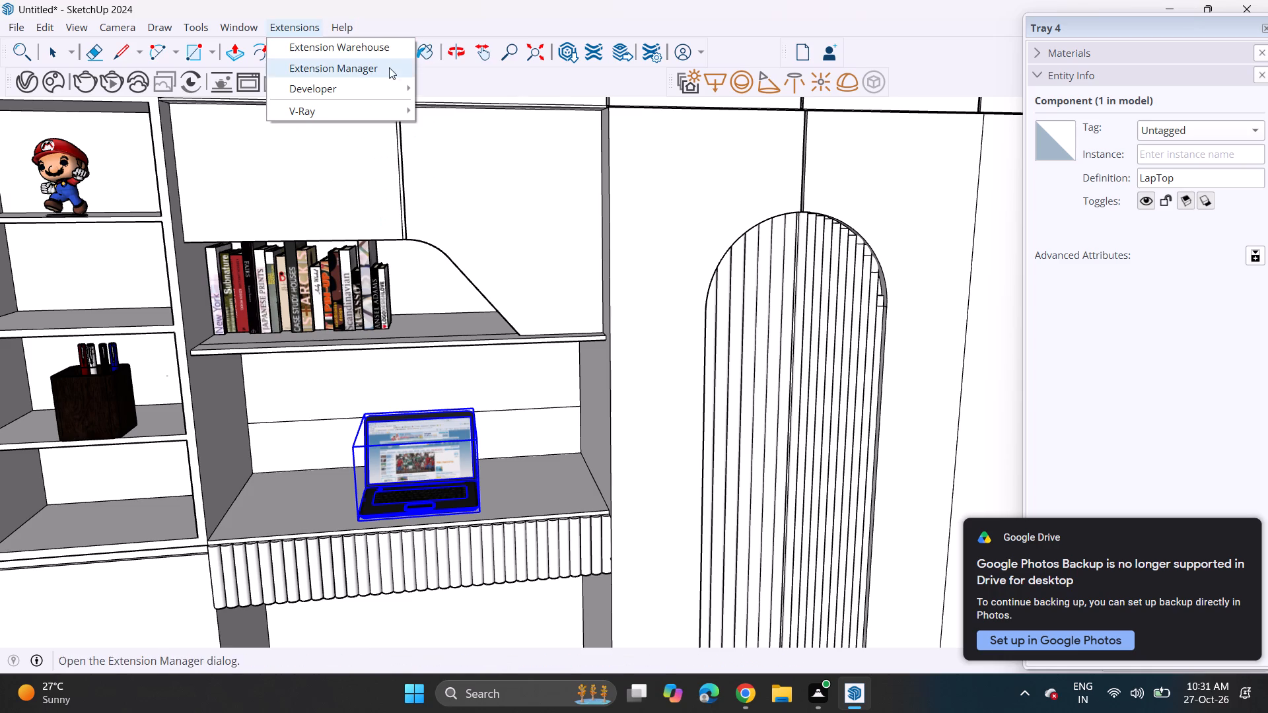
left_click(435, 82)
left_click(335, 51)
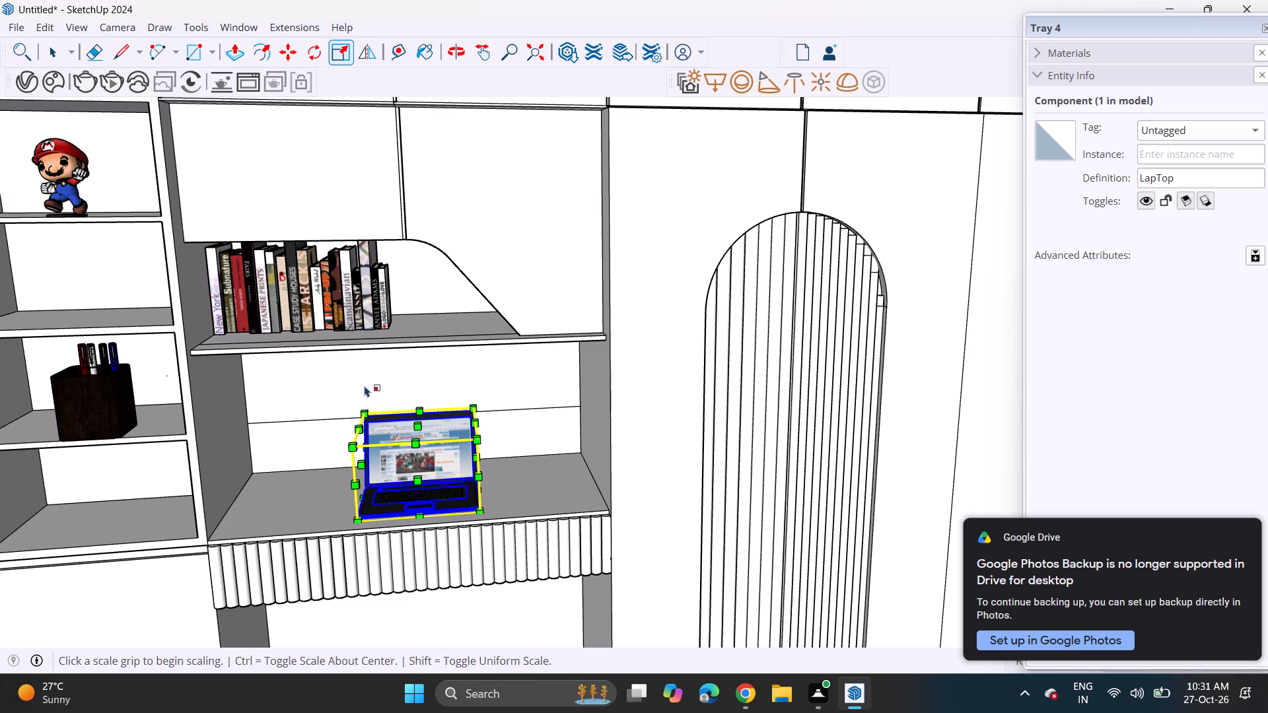
left_click(366, 410)
left_click(327, 382)
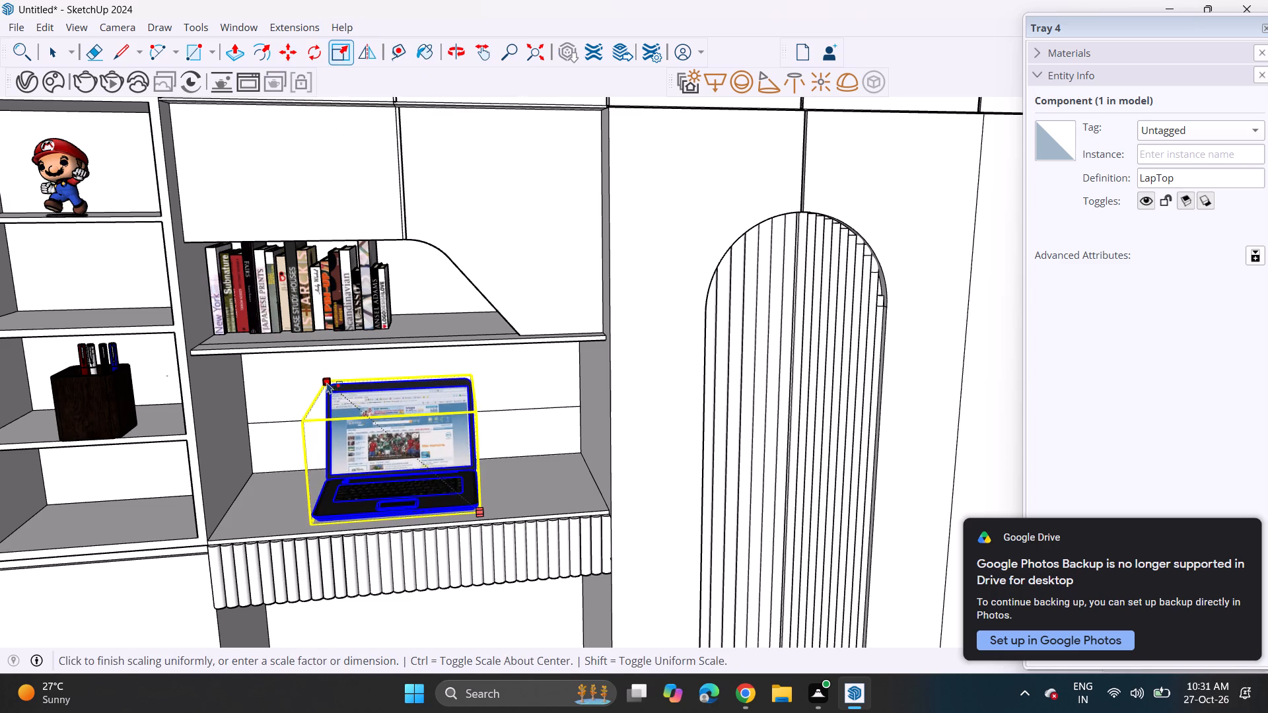
key("space")
left_click(526, 462)
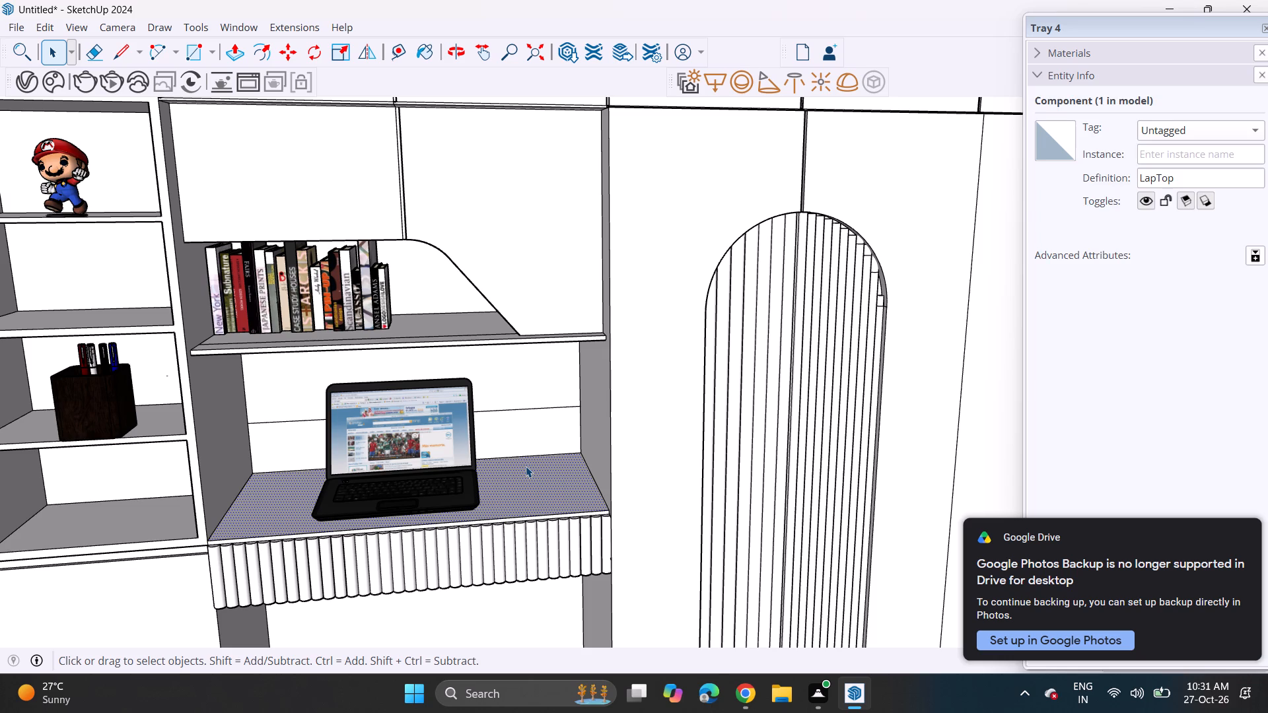
Examine the whole cabinet wall with its decorated niche, desks and arched fluted doors.
scroll(518, 466, "down", 4)
scroll(513, 468, "up", 1)
scroll(509, 487, "down", 5)
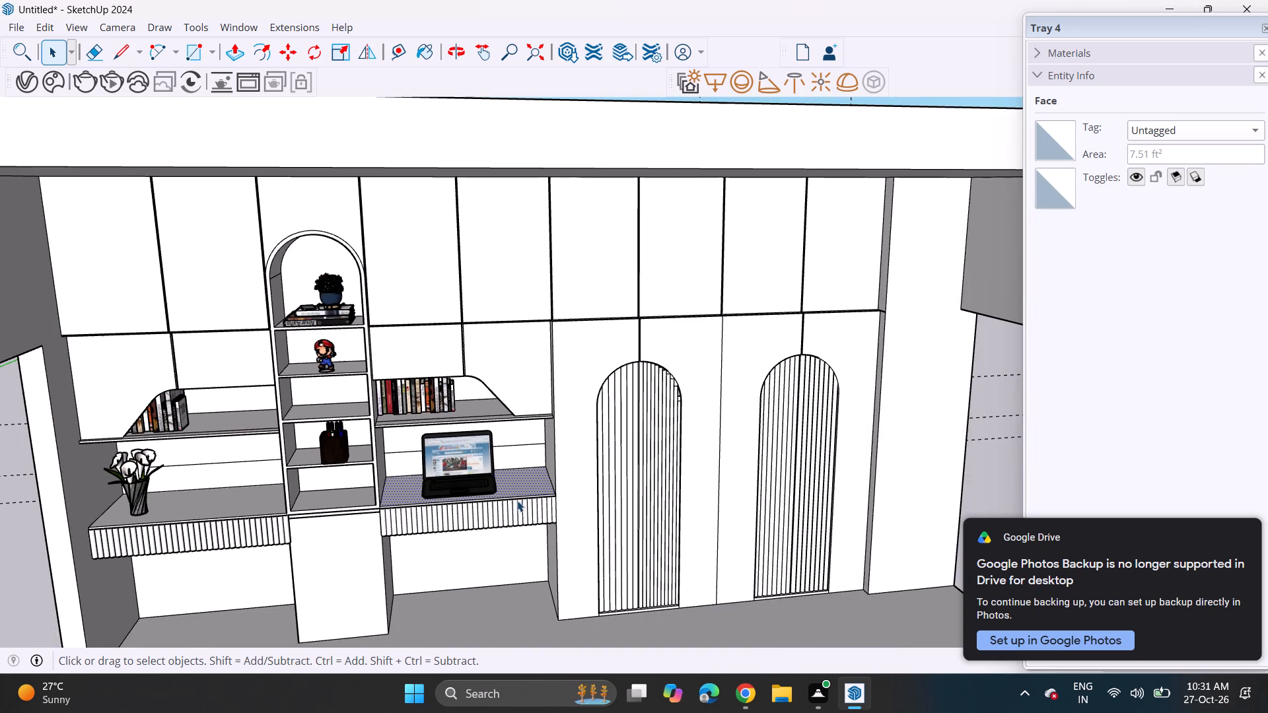
middle_click_drag(470, 633, 417, 603)
scroll(426, 609, "up", 1)
middle_click_drag(406, 595, 351, 529, "shift")
scroll(351, 526, "up", 1, "shift")
scroll(348, 525, "down", 3)
scroll(365, 555, "up", 1)
scroll(372, 562, "down", 1)
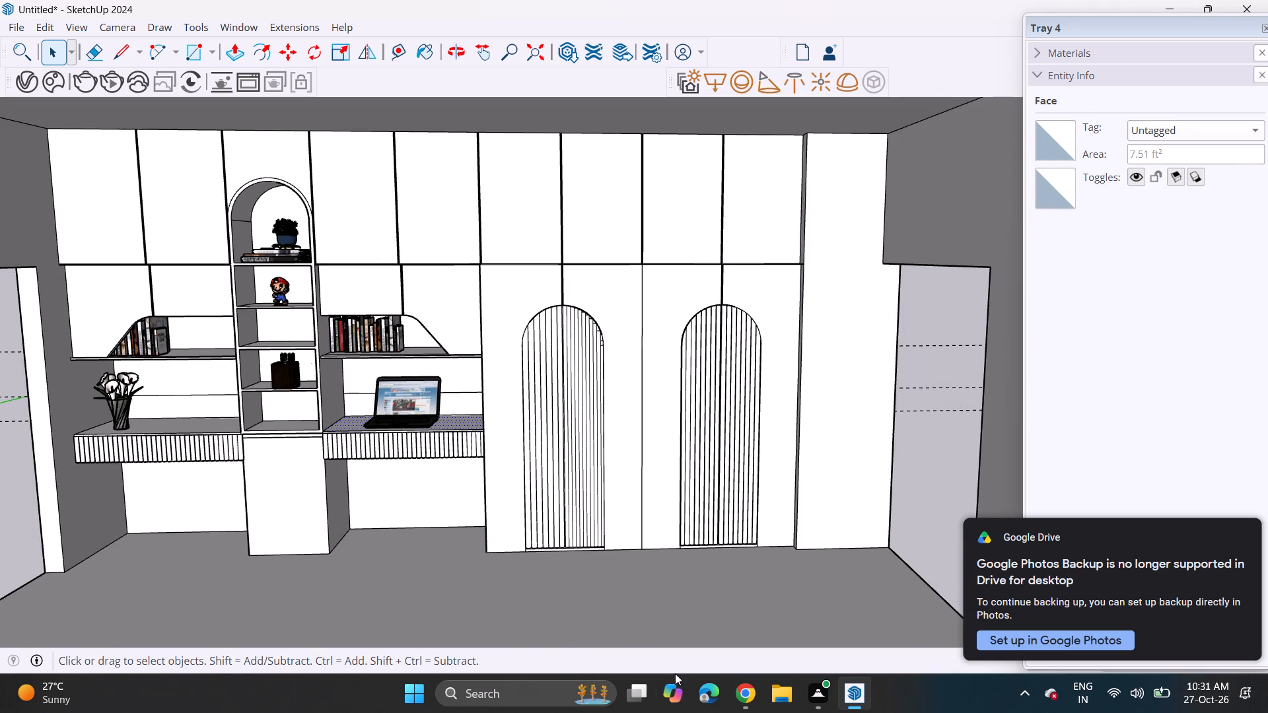
Switch to Chrome, search 3D Warehouse for "study chair" and download the 772 KB study chair with dark wooden legs as a SketchUp file.
left_click(734, 693)
left_click(656, 620)
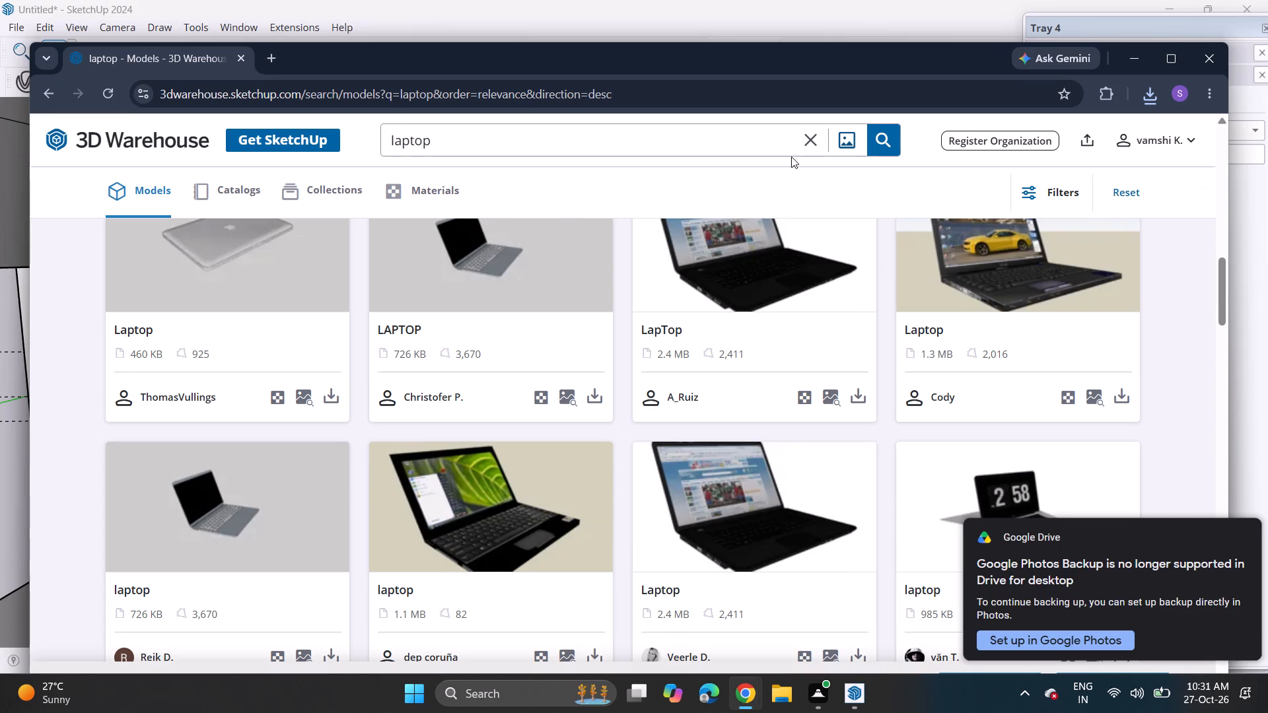
left_click(804, 144)
type("study chair")
key("Return")
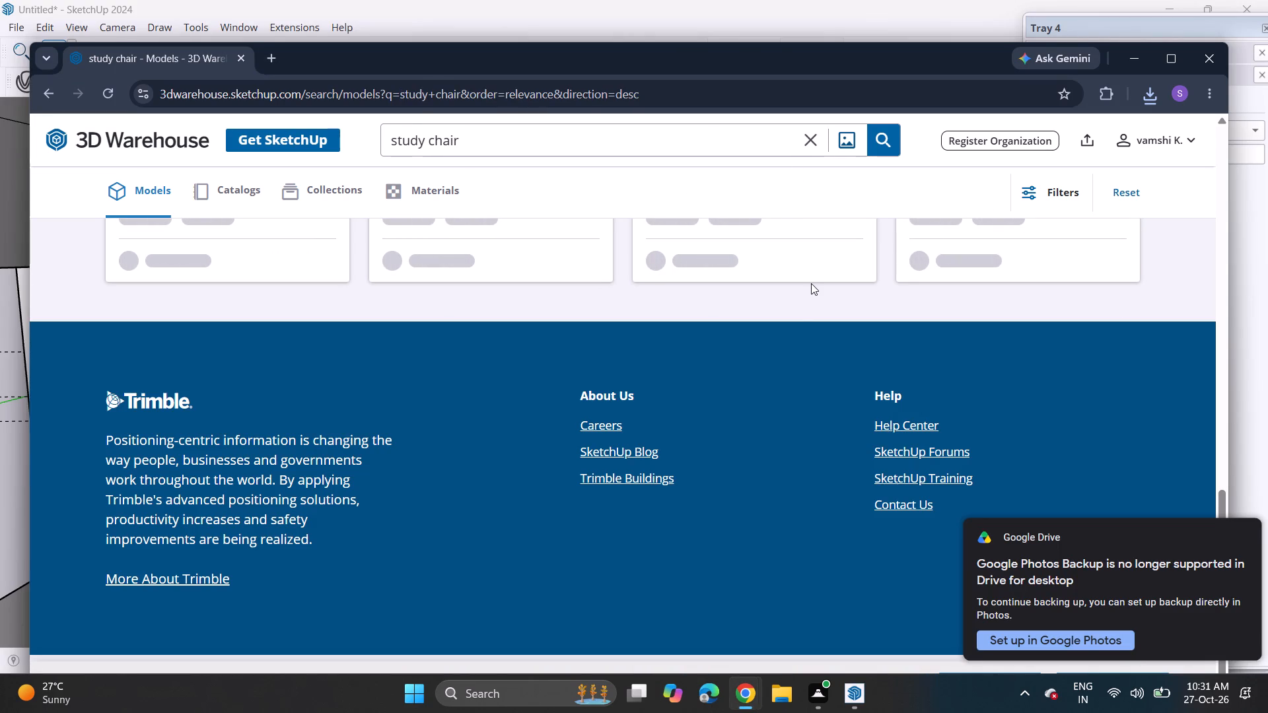
scroll(786, 321, "up", 8)
scroll(717, 321, "down", 1)
scroll(717, 321, "up", 4)
scroll(717, 321, "down", 1)
scroll(717, 321, "up", 8)
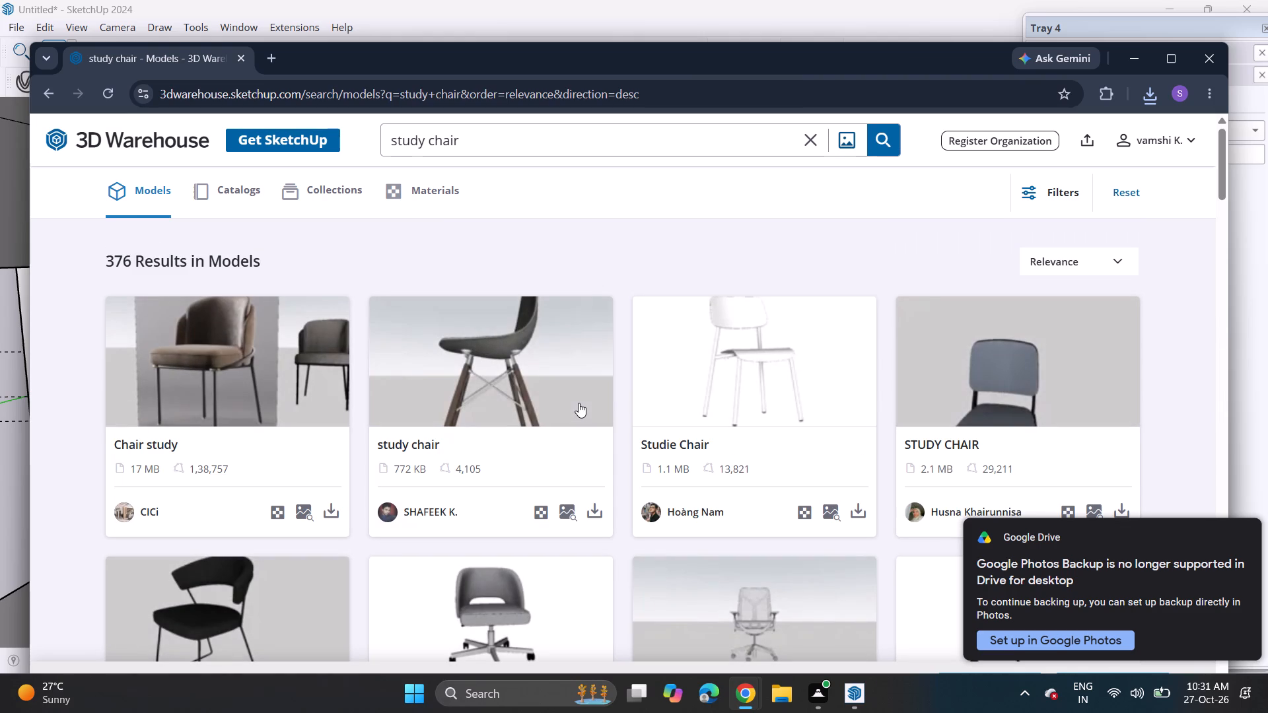
left_click(596, 516)
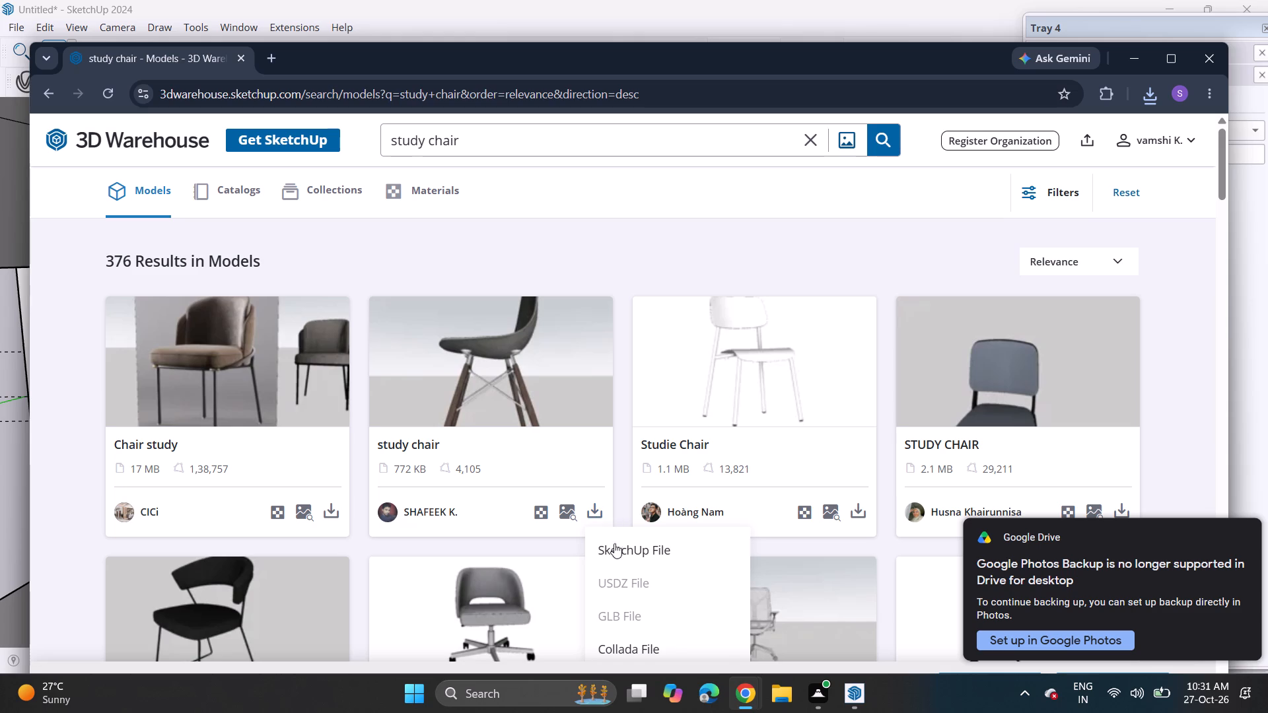
left_click(617, 554)
Look through the remaining study chair models in the 3D Warehouse results for alternative designs for the desks.
scroll(586, 492, "down", 7)
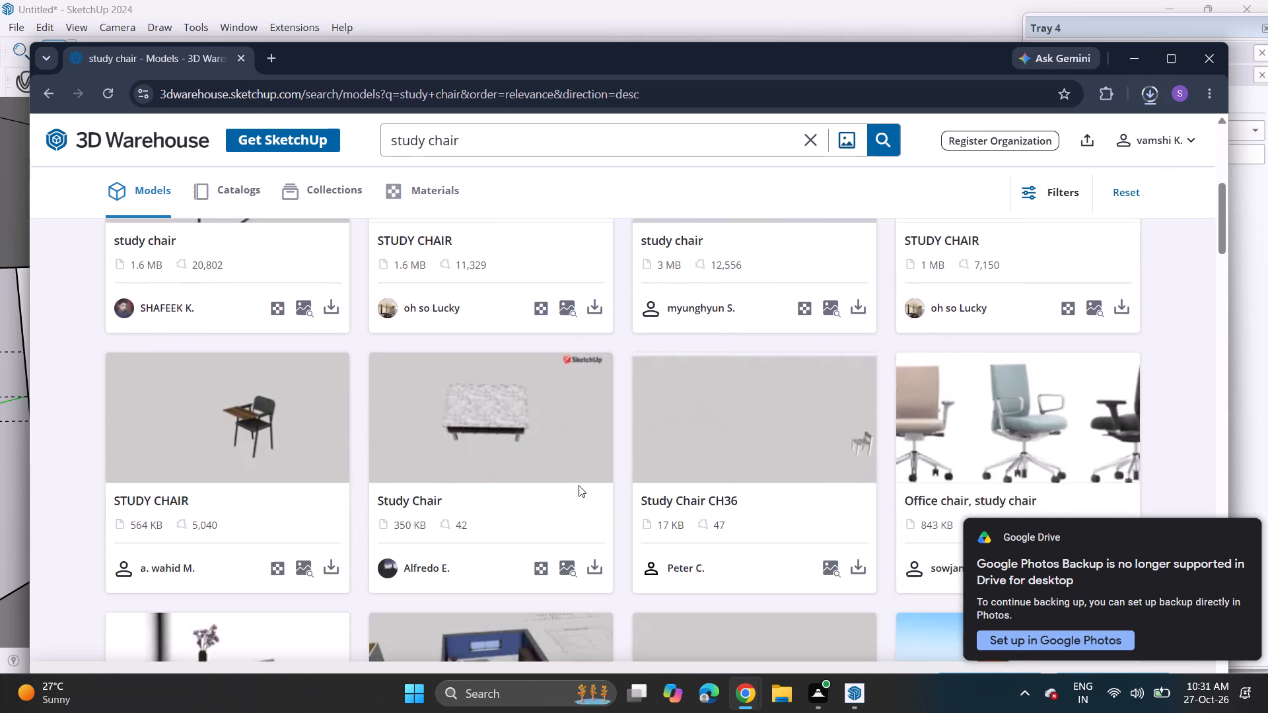
scroll(579, 485, "down", 4)
scroll(579, 485, "up", 1)
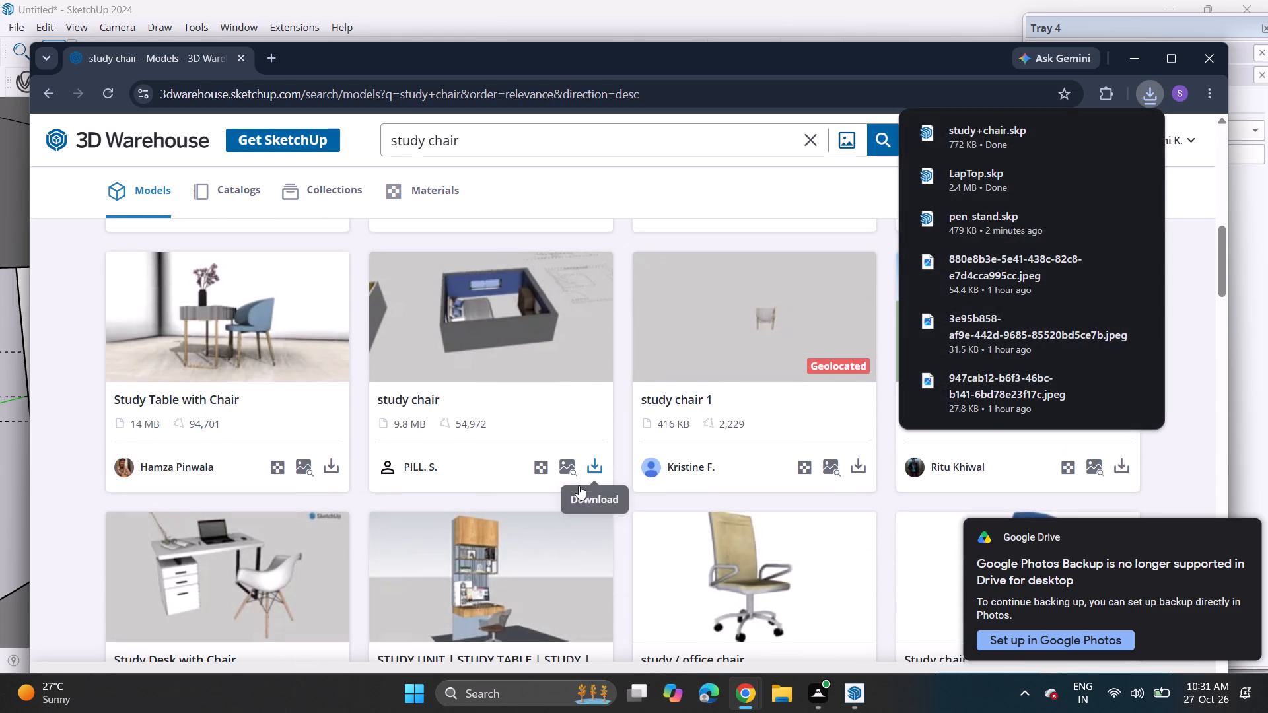
scroll(579, 485, "down", 5)
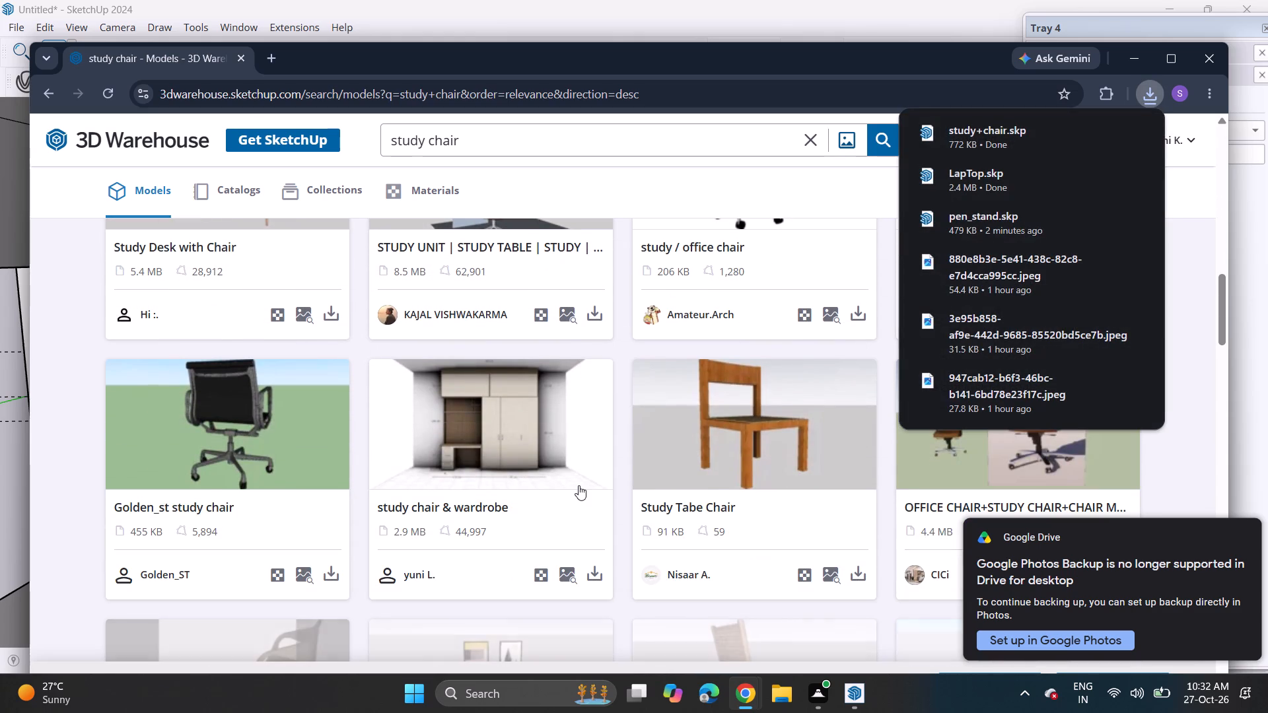
scroll(579, 485, "down", 4)
scroll(579, 485, "up", 1)
scroll(579, 485, "down", 1)
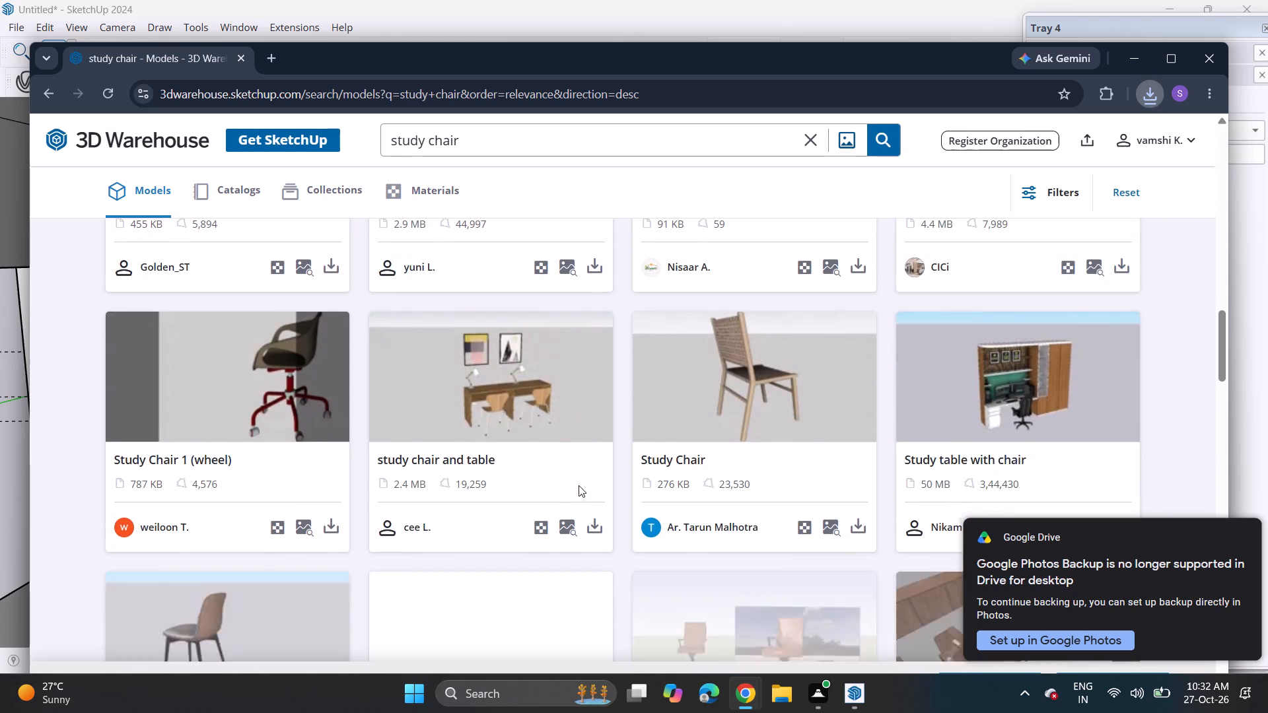
scroll(579, 485, "down", 5)
scroll(579, 485, "up", 1)
scroll(579, 485, "down", 4)
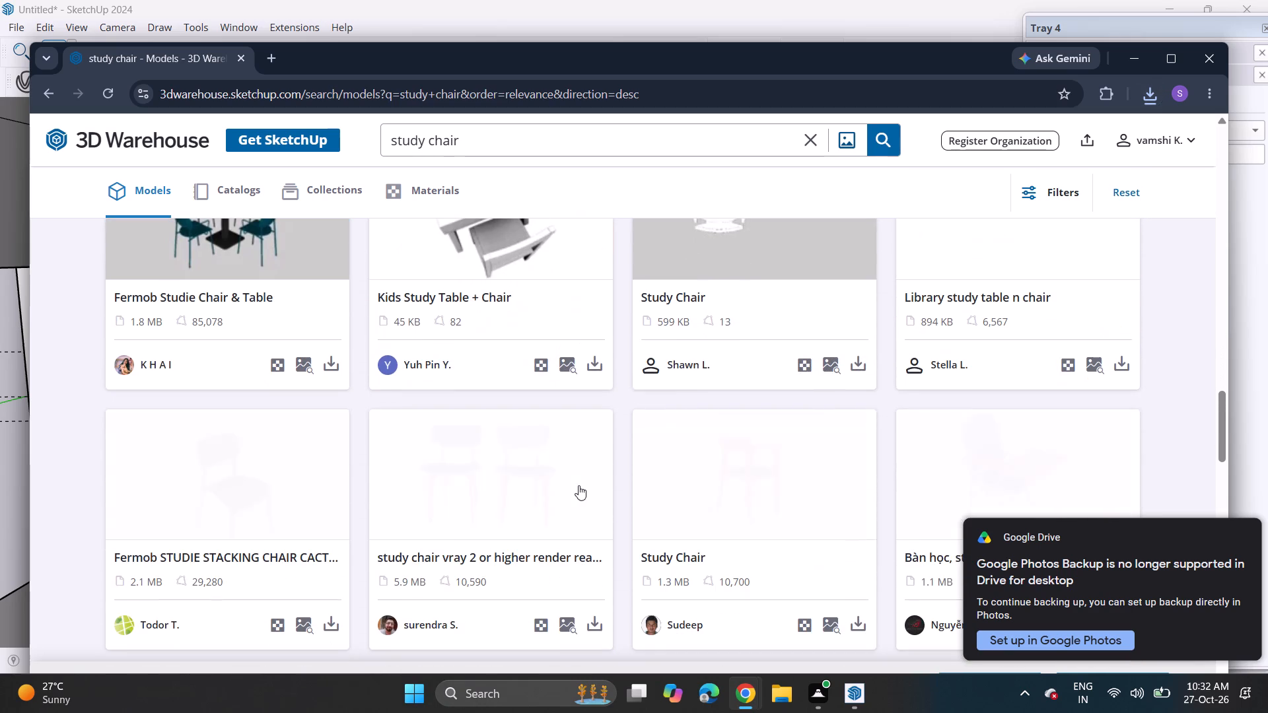
scroll(579, 485, "down", 1)
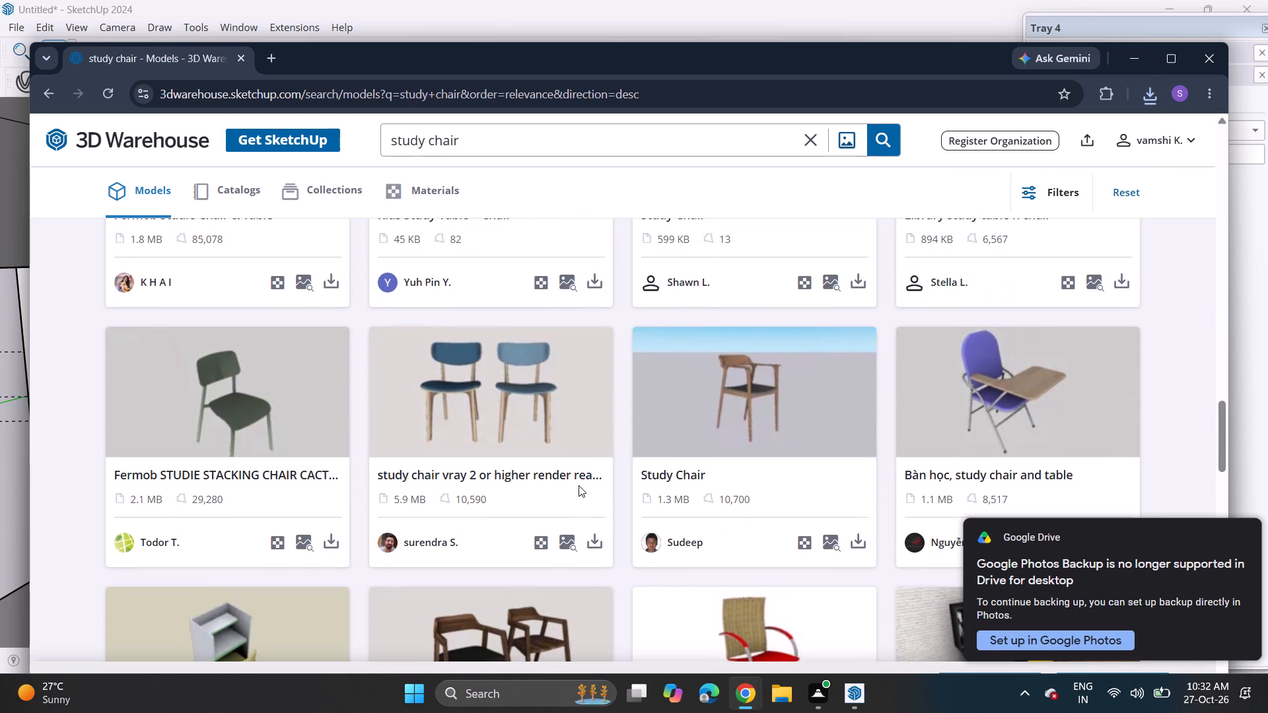
scroll(579, 485, "down", 2)
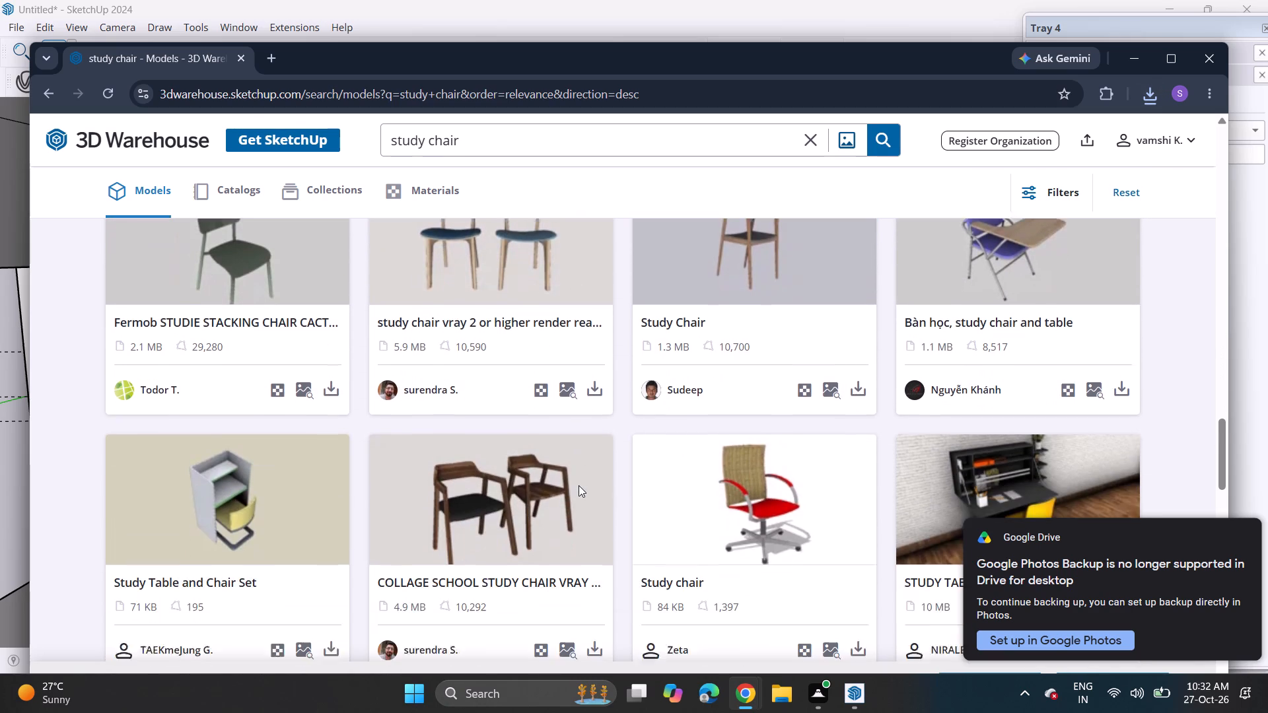
scroll(579, 485, "up", 1)
scroll(579, 485, "down", 2)
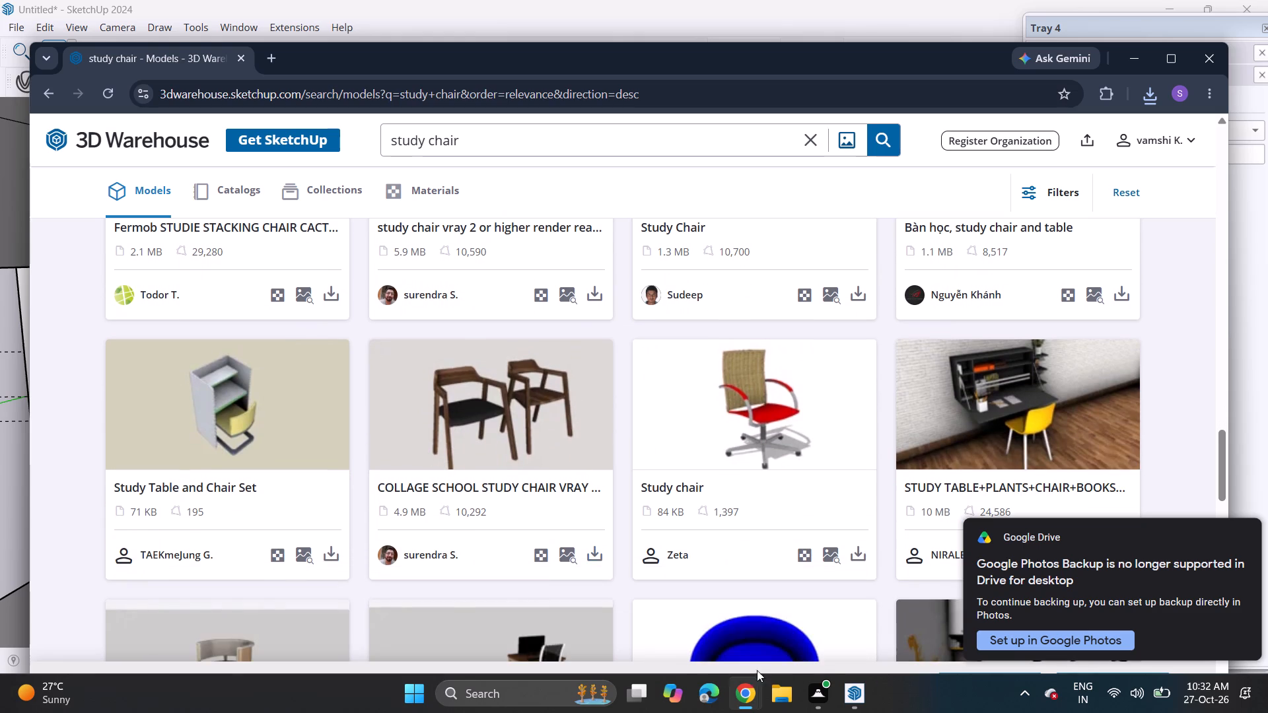
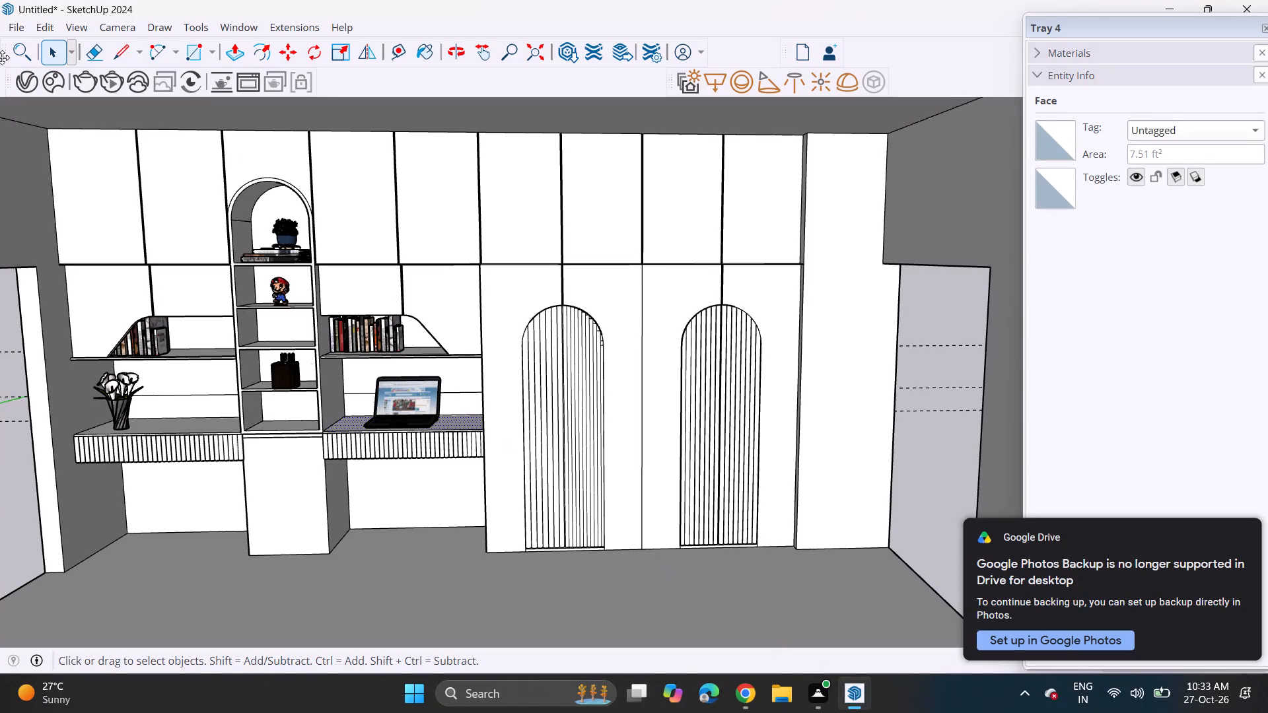
Import the downloaded study+chair model and place it on the floor in front of the laptop desk.
left_click(16, 26)
left_click(58, 255)
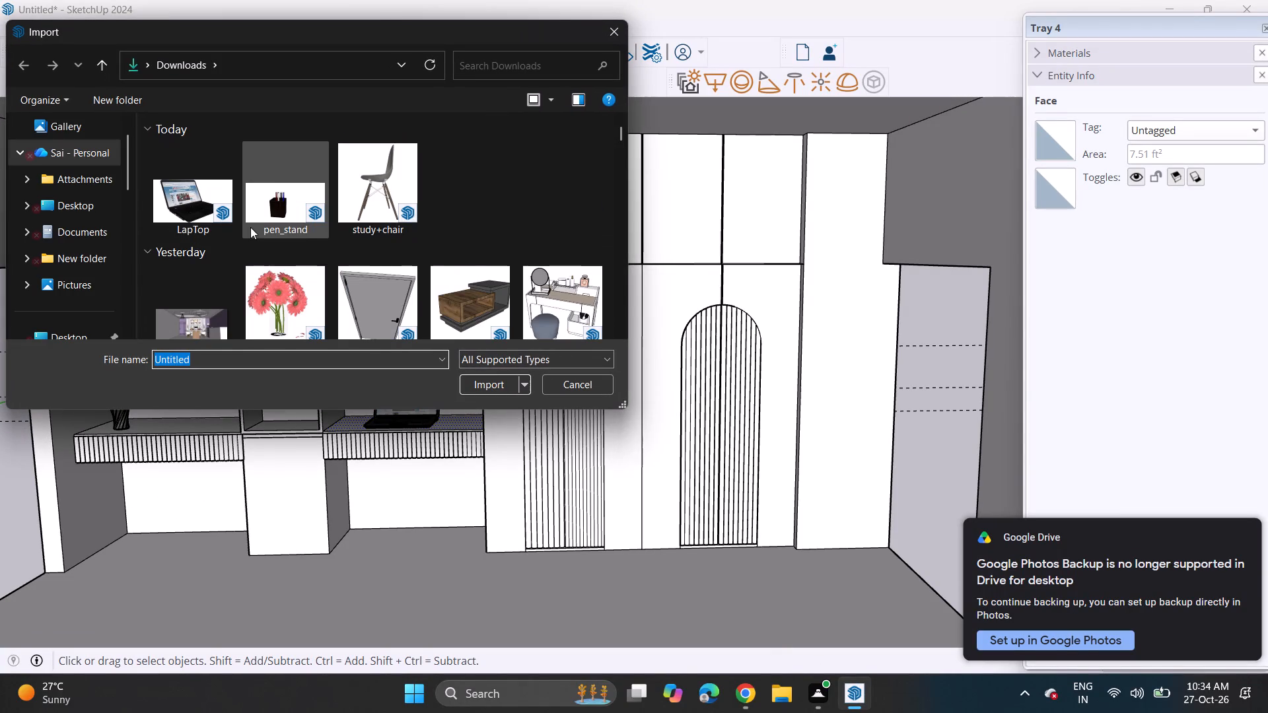
left_click(377, 182)
left_click(489, 385)
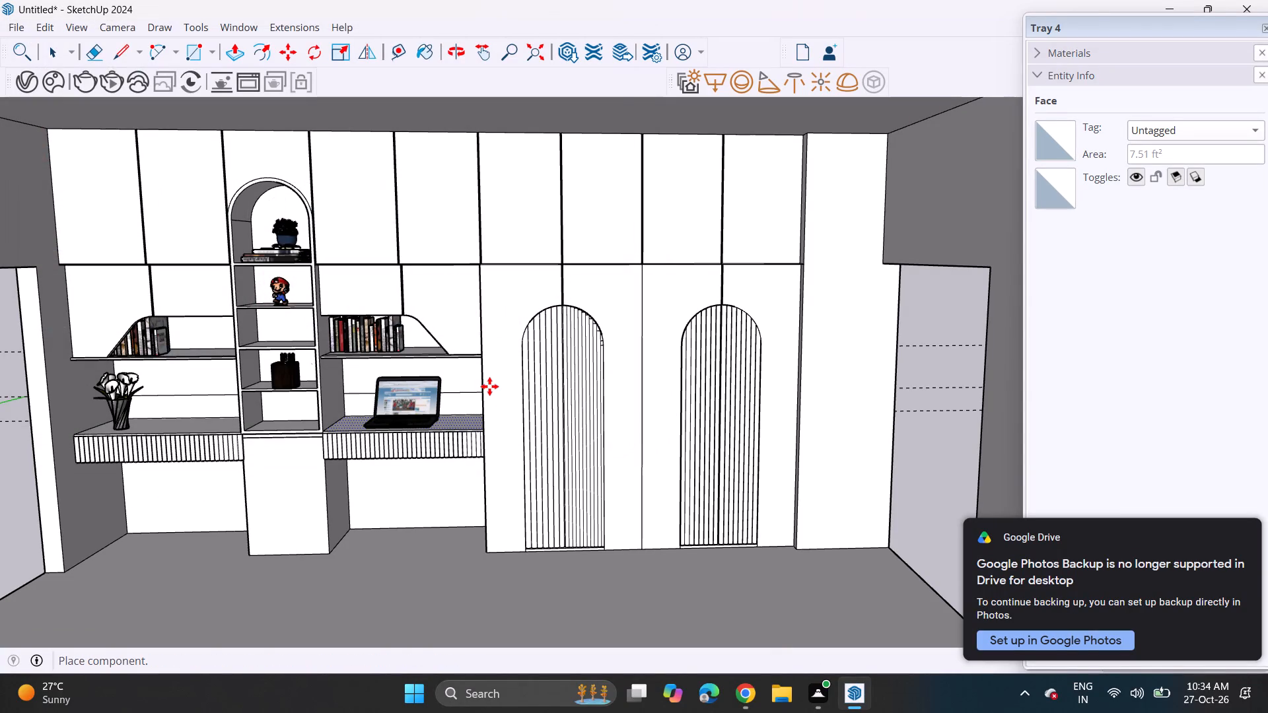
left_click(441, 553)
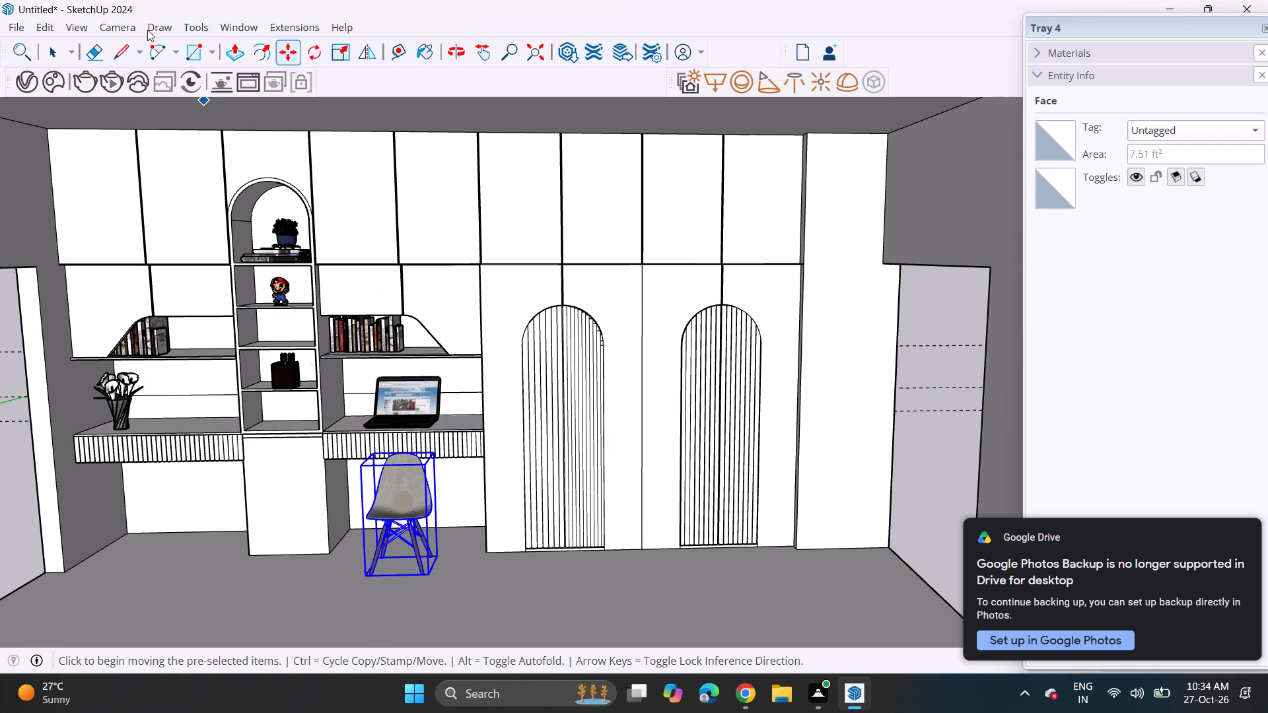
Rotate the study chair on the floor plane so its seat faces the desk and its back faces the room.
left_click(308, 50)
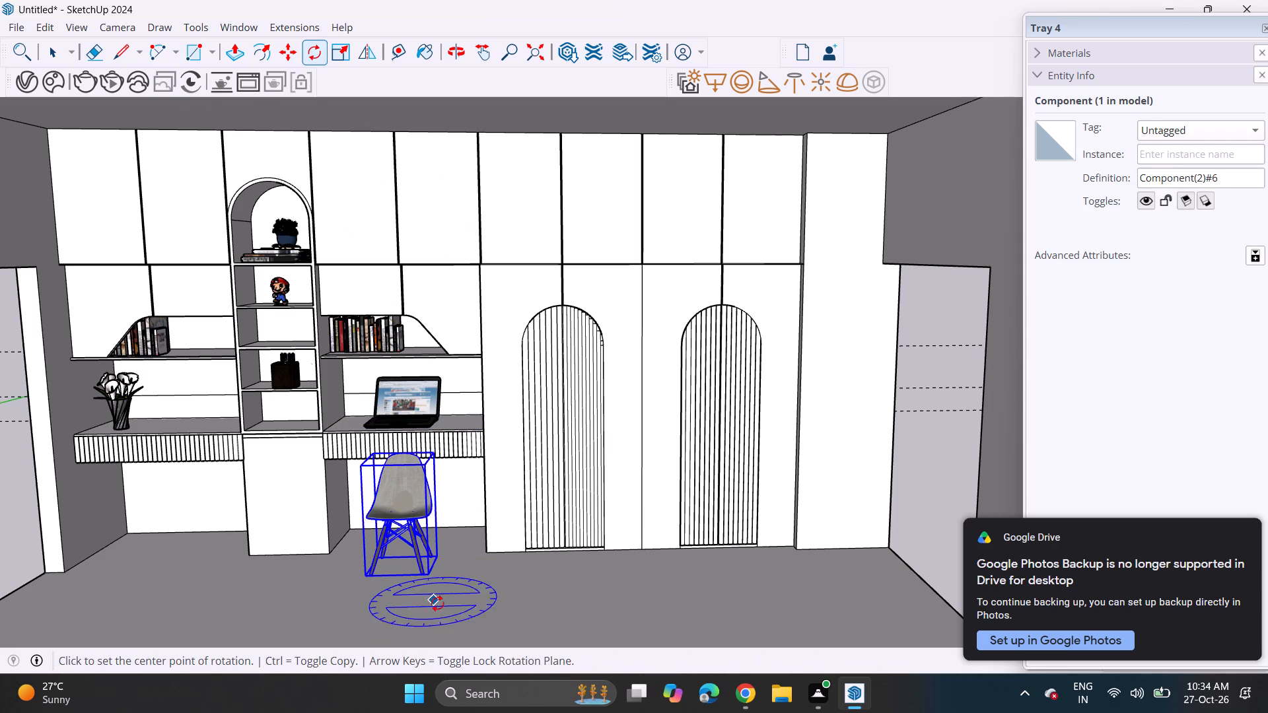
middle_click_drag(441, 605, 425, 667)
left_click(439, 594)
left_click(528, 585)
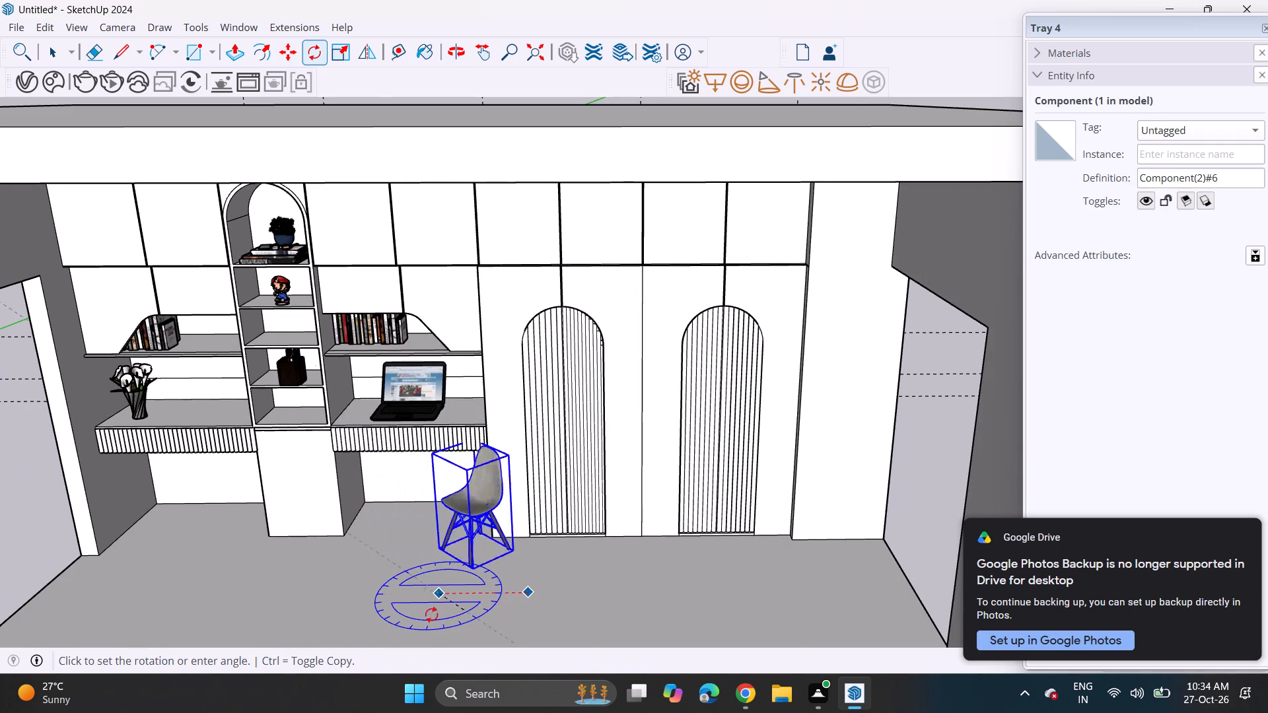
left_click(339, 595)
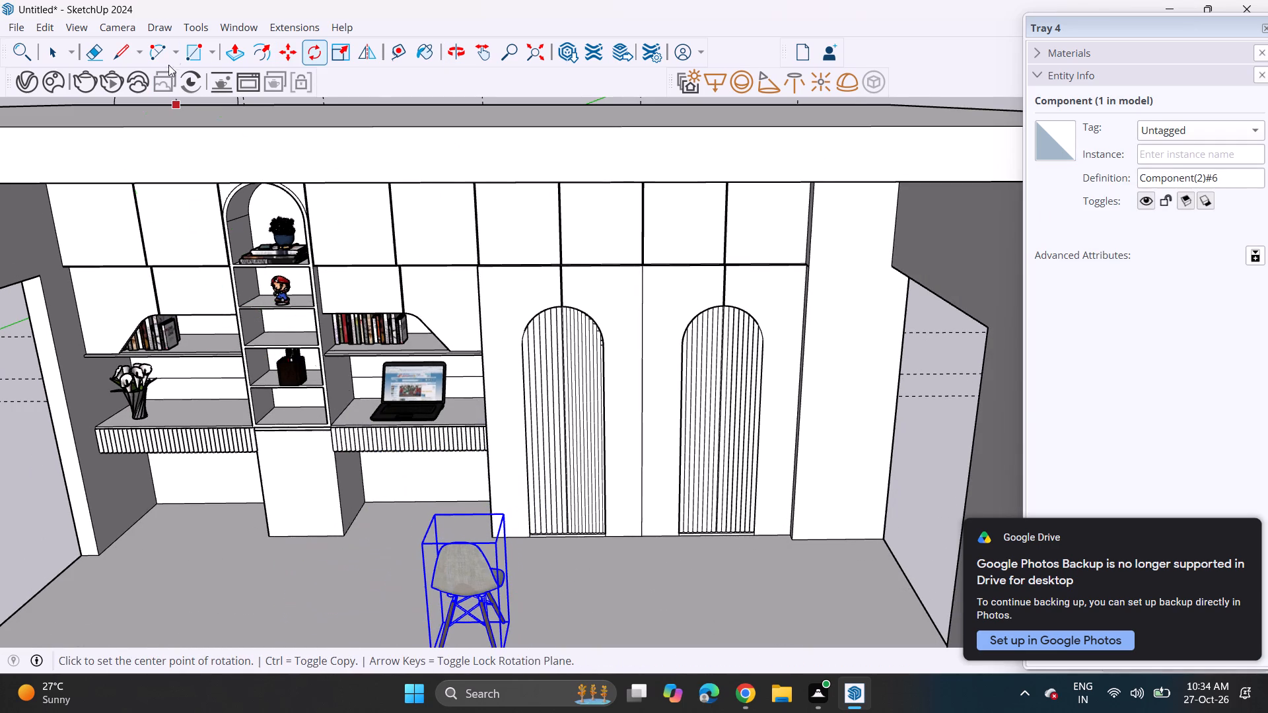
Move the rotated study chair back toward the cabinet wall, in front of the laptop desk.
left_click(280, 59)
left_click(493, 621)
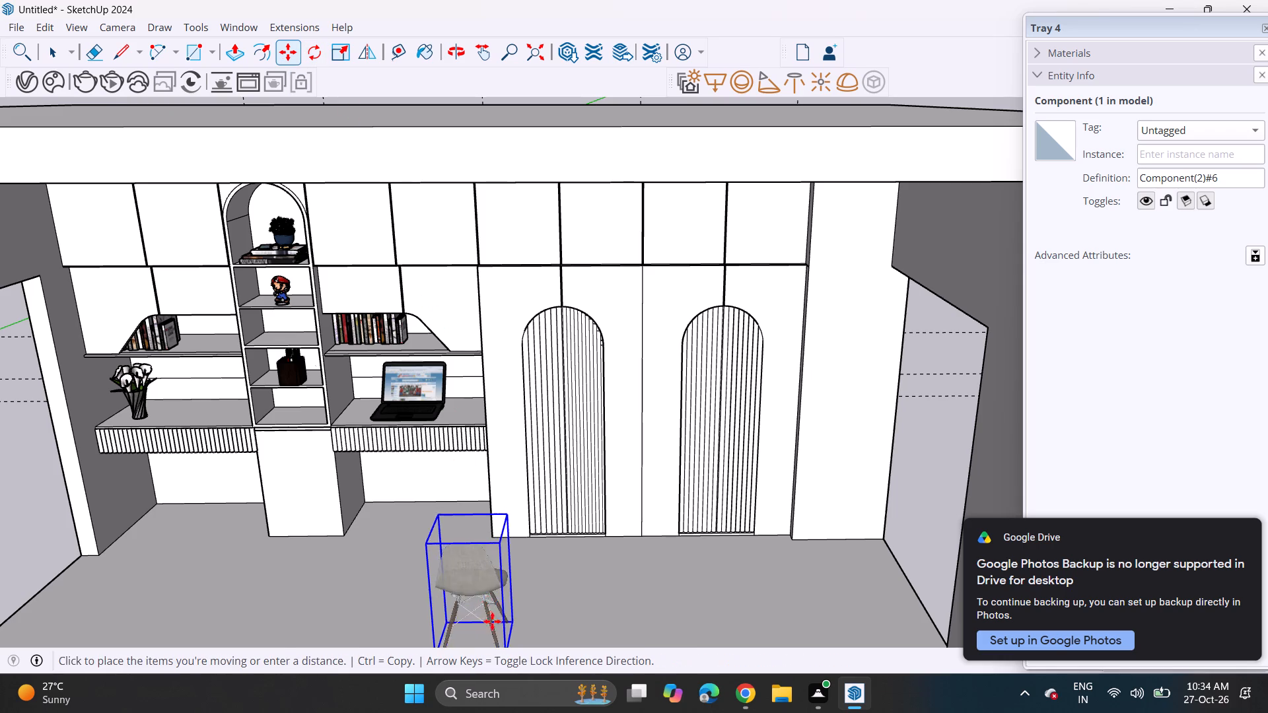
left_click(439, 562)
left_click(453, 588)
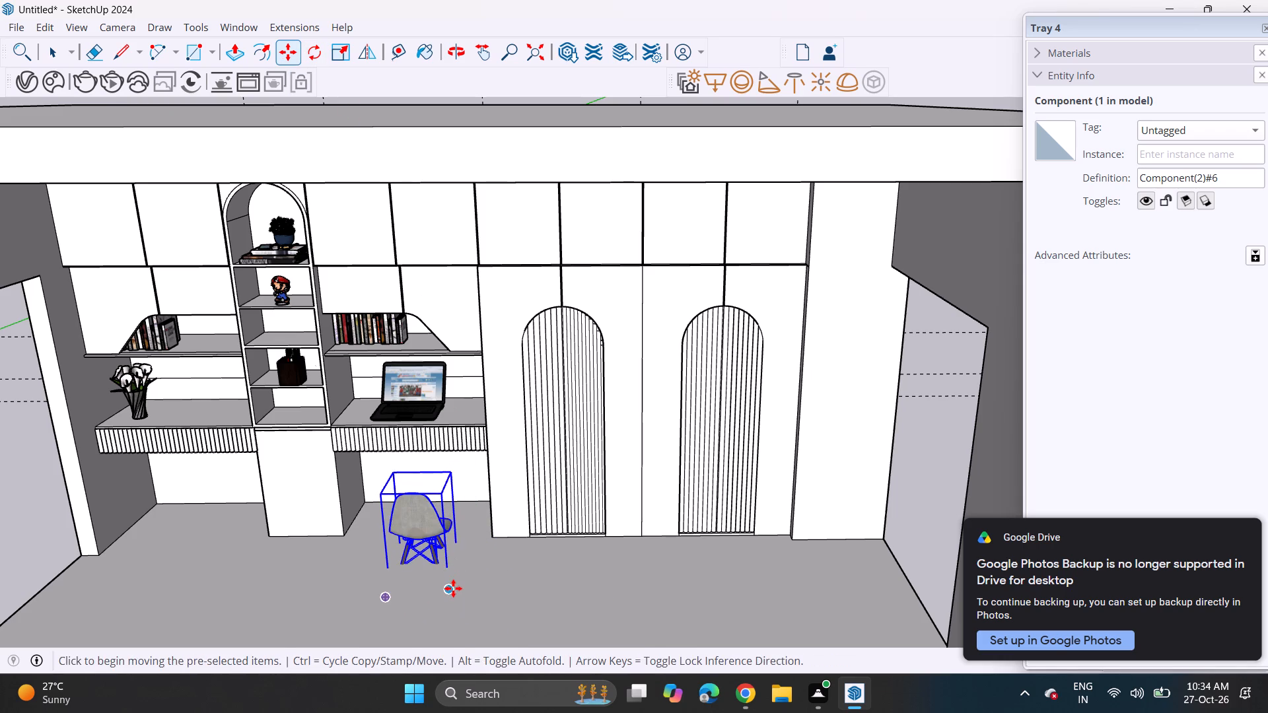
left_click(446, 570)
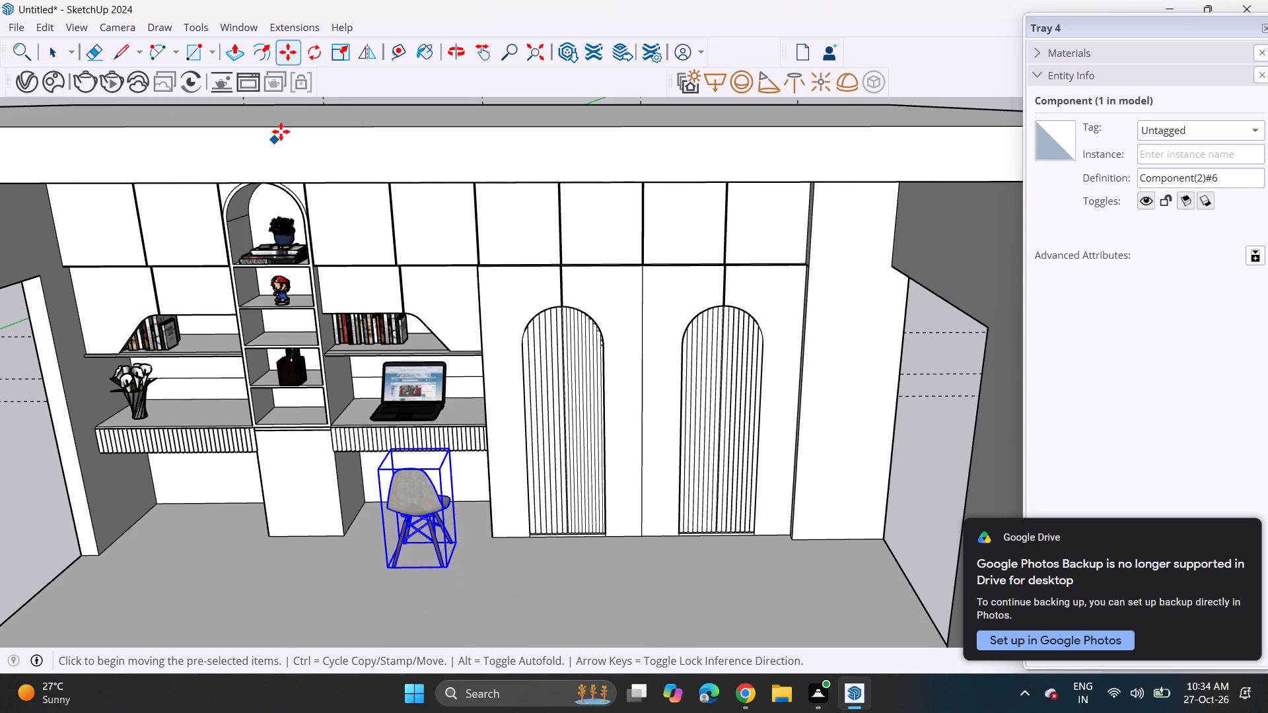
Scale the study chair up uniformly from an upper corner so it suits the desk height.
left_click(333, 46)
left_click(388, 442)
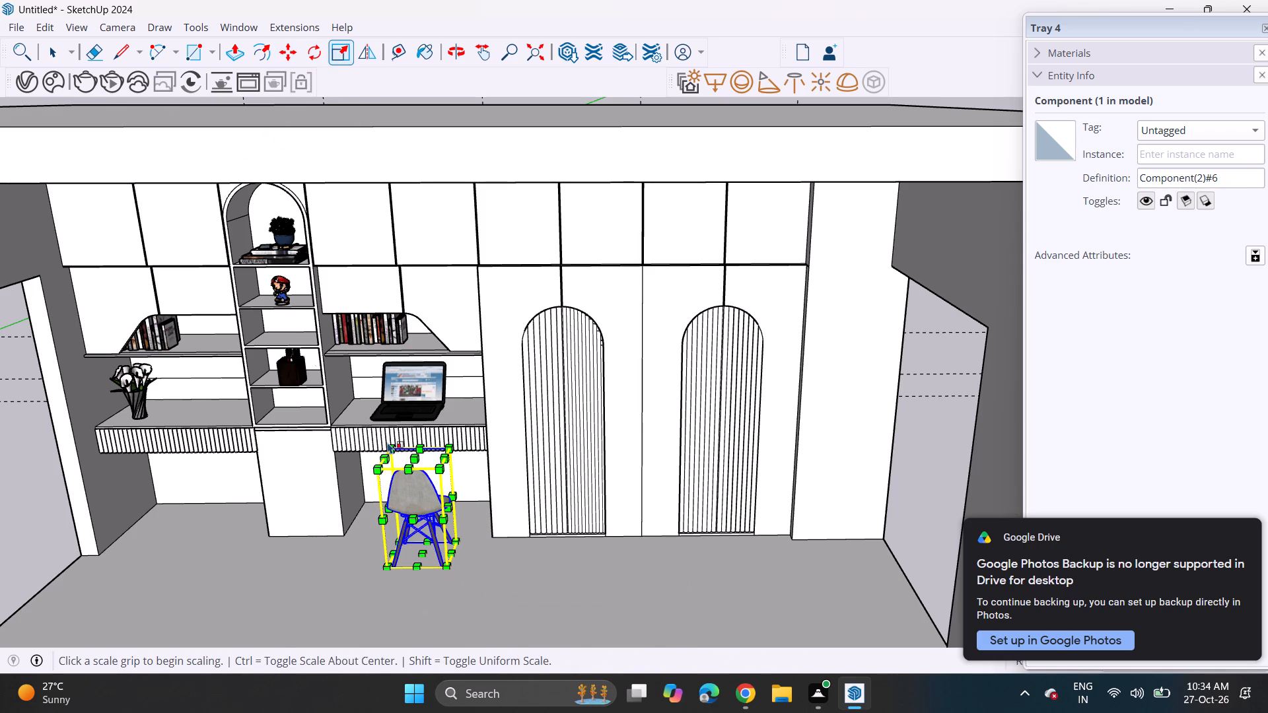
left_click(388, 446)
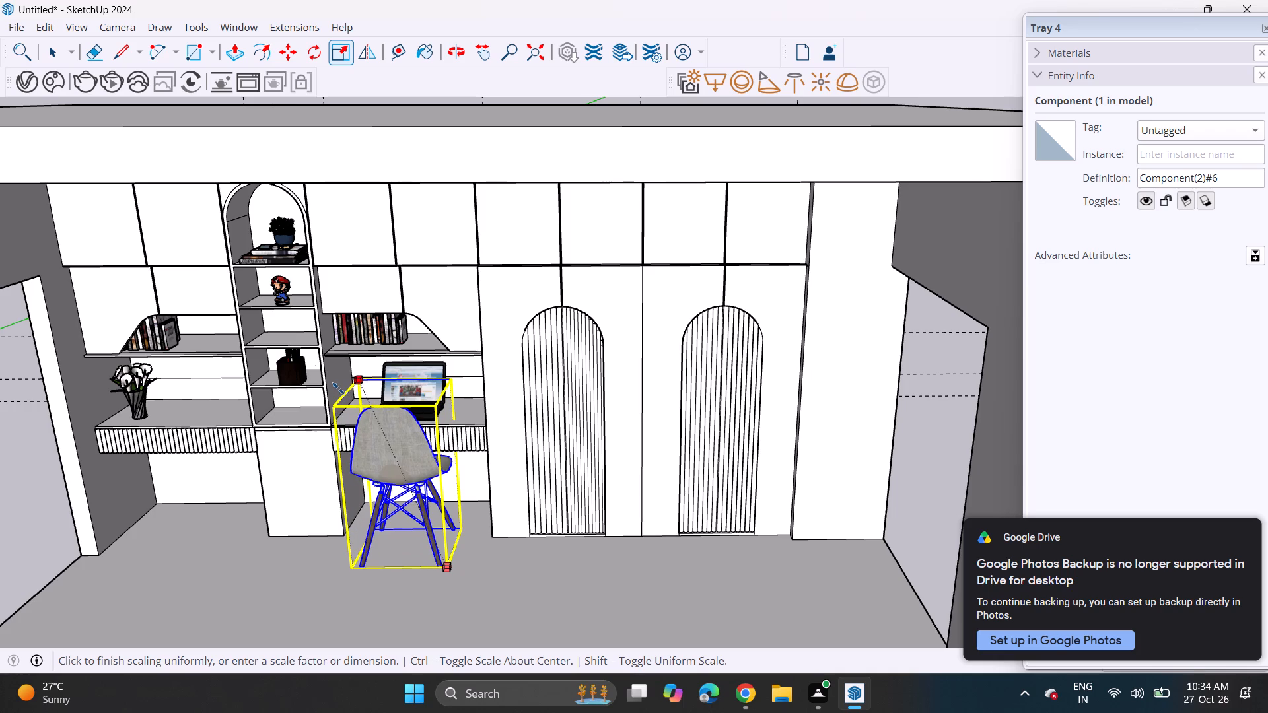
left_click(354, 408)
Copy the study chair sideways along the floor to the desk with the flower vase, and deselect the copy.
middle_click_drag(446, 504, 479, 407)
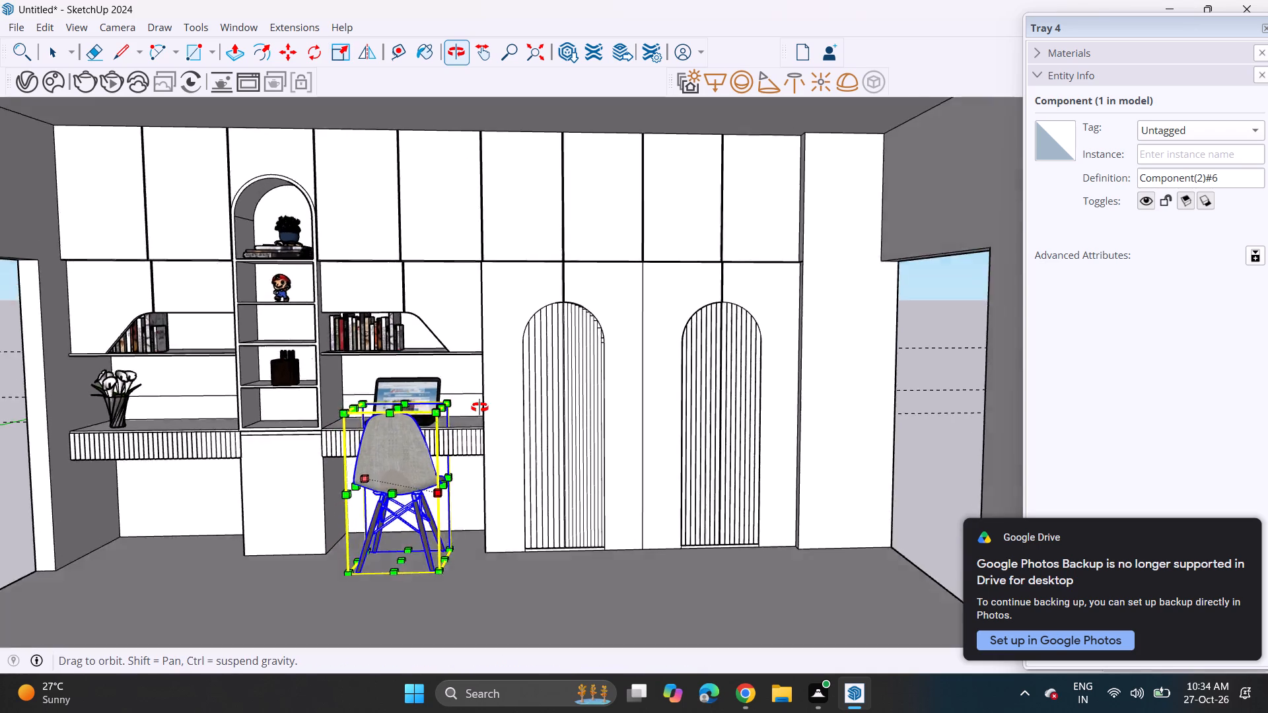
middle_click_drag(479, 407, 458, 421)
scroll(458, 421, "down", 2)
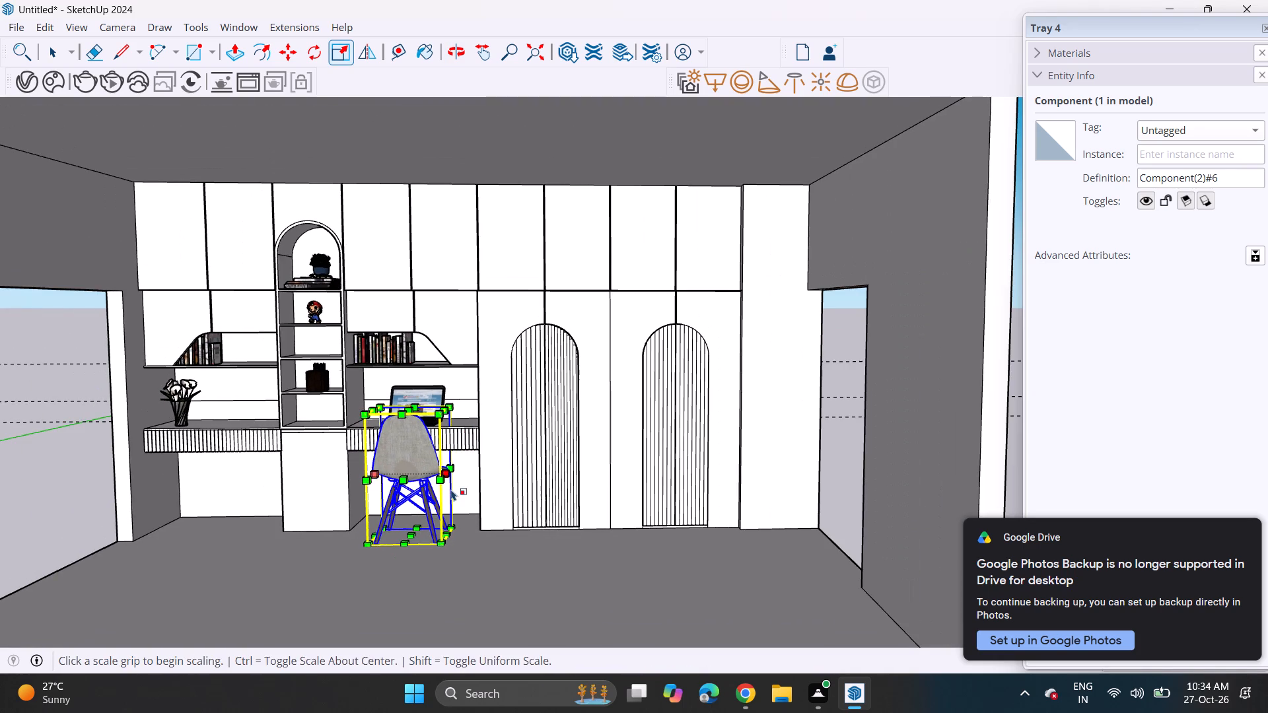
middle_click_drag(453, 492, 481, 454, "shift")
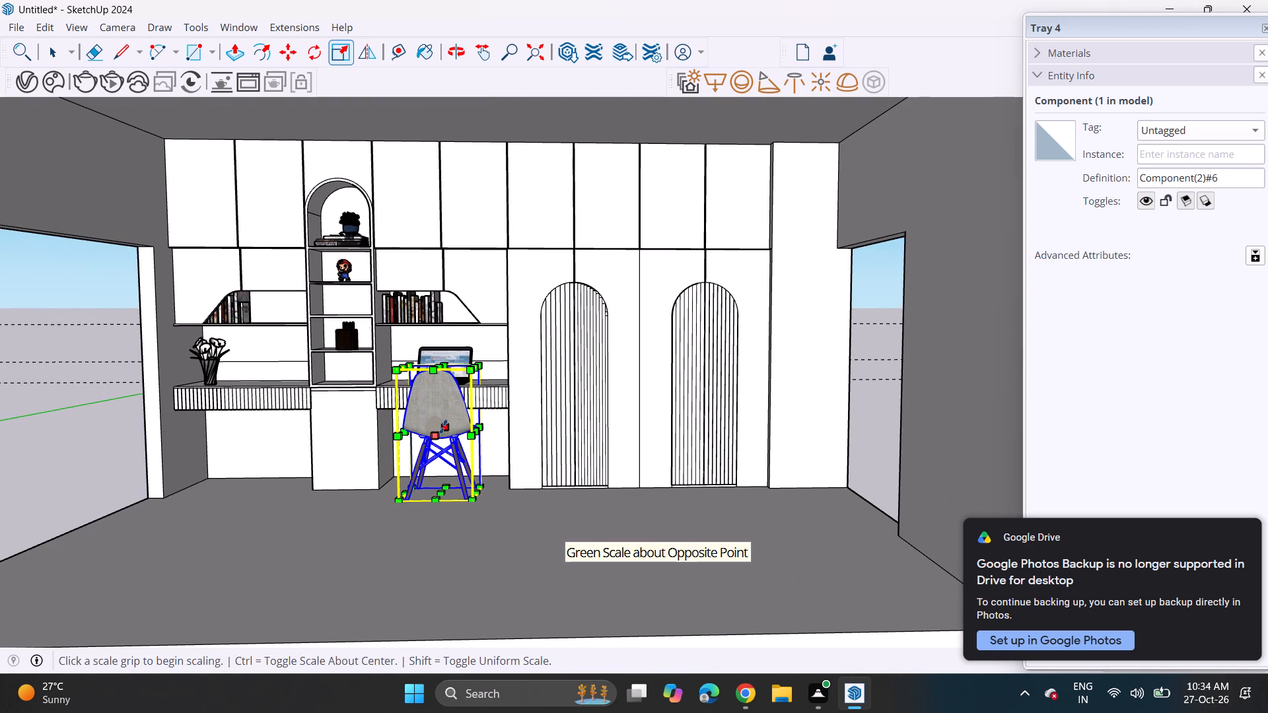
left_click(290, 52)
left_click(475, 500)
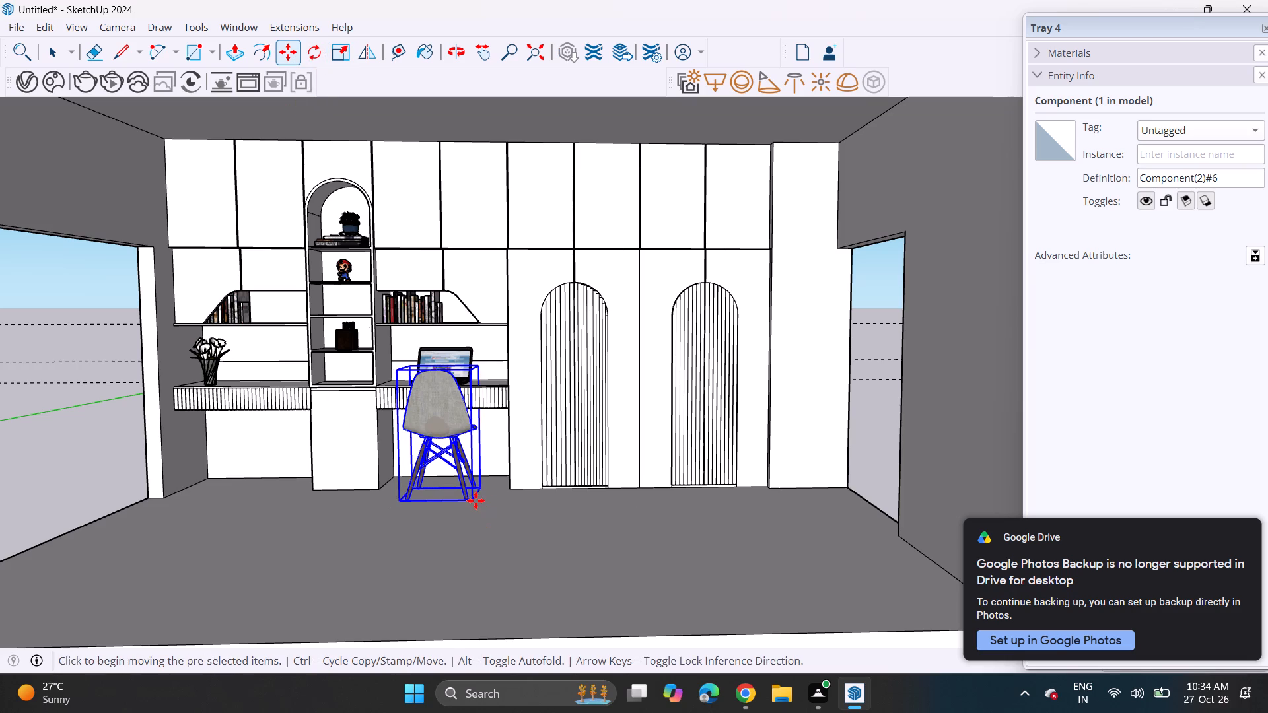
left_click(272, 501)
key("space")
left_click(386, 539)
Draw a small upright circle in the open space outside the room, beside the side wall with the opening.
scroll(380, 539, "down", 4)
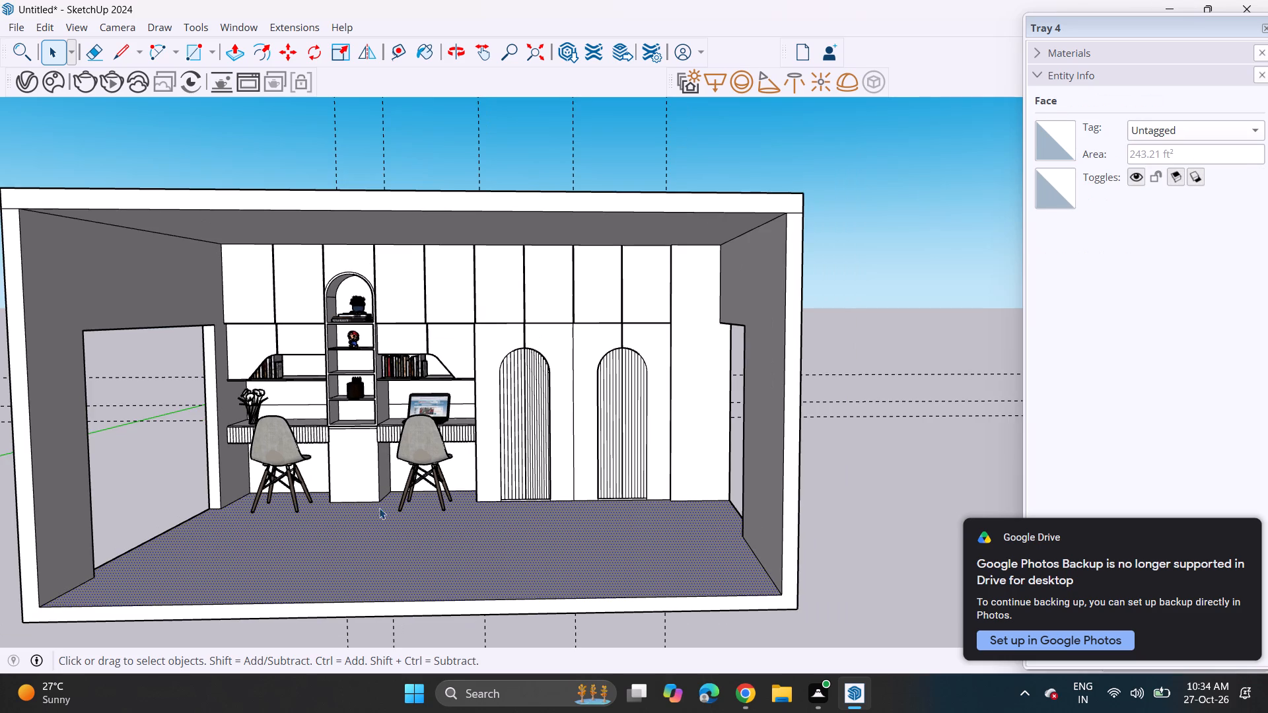
scroll(577, 485, "down", 2)
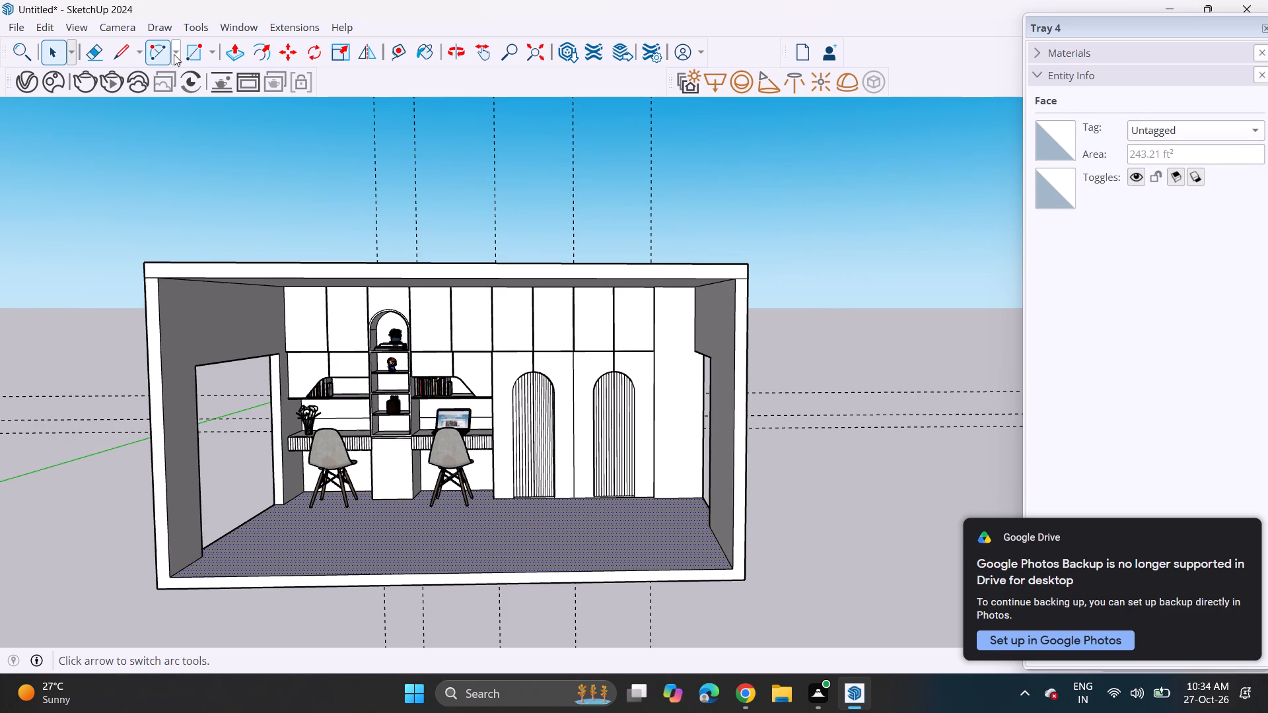
left_click(207, 55)
left_click(235, 111)
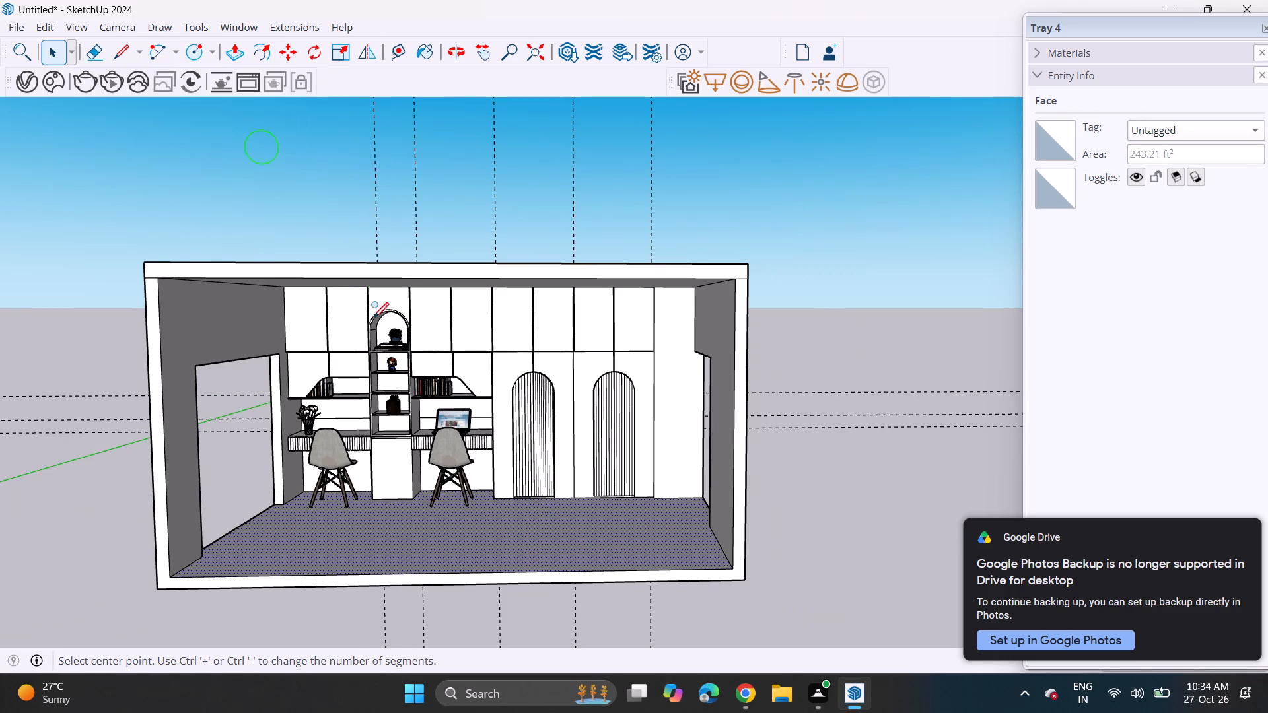
middle_click_drag(796, 517, 551, 519, "shift")
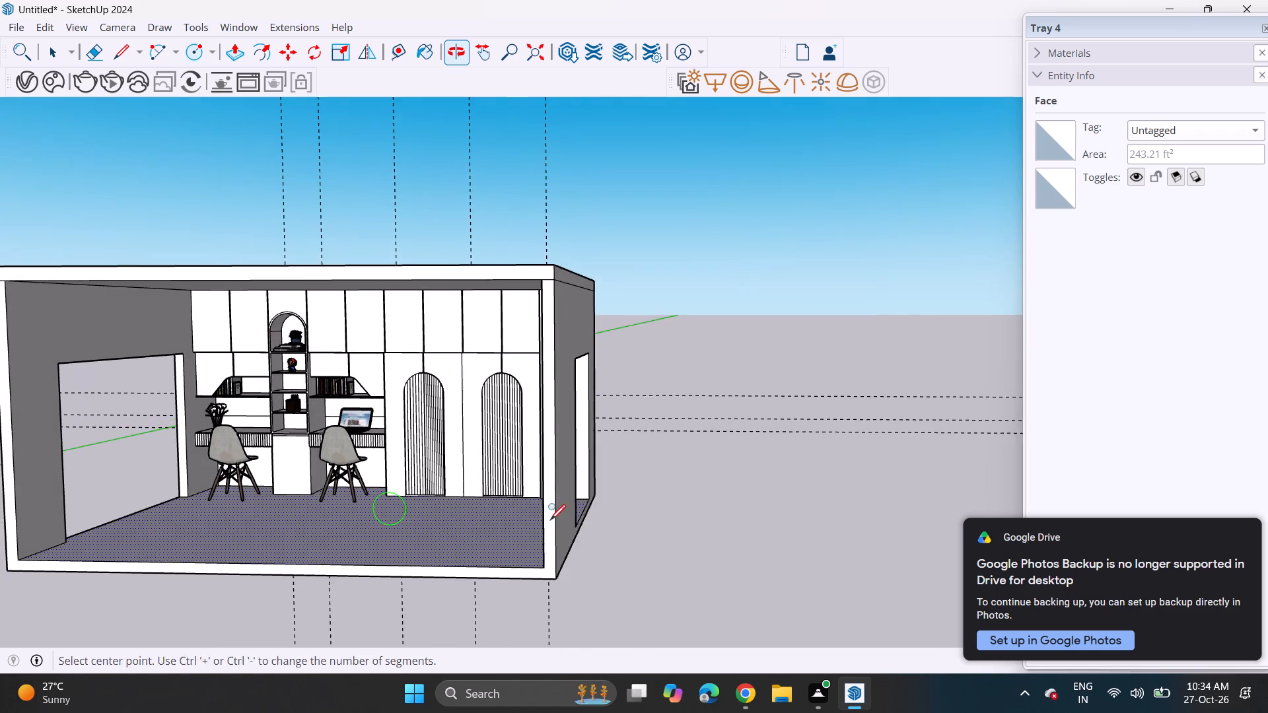
middle_click_drag(546, 533, 554, 469)
middle_click_drag(671, 475, 508, 558, "shift")
scroll(610, 559, "up", 1)
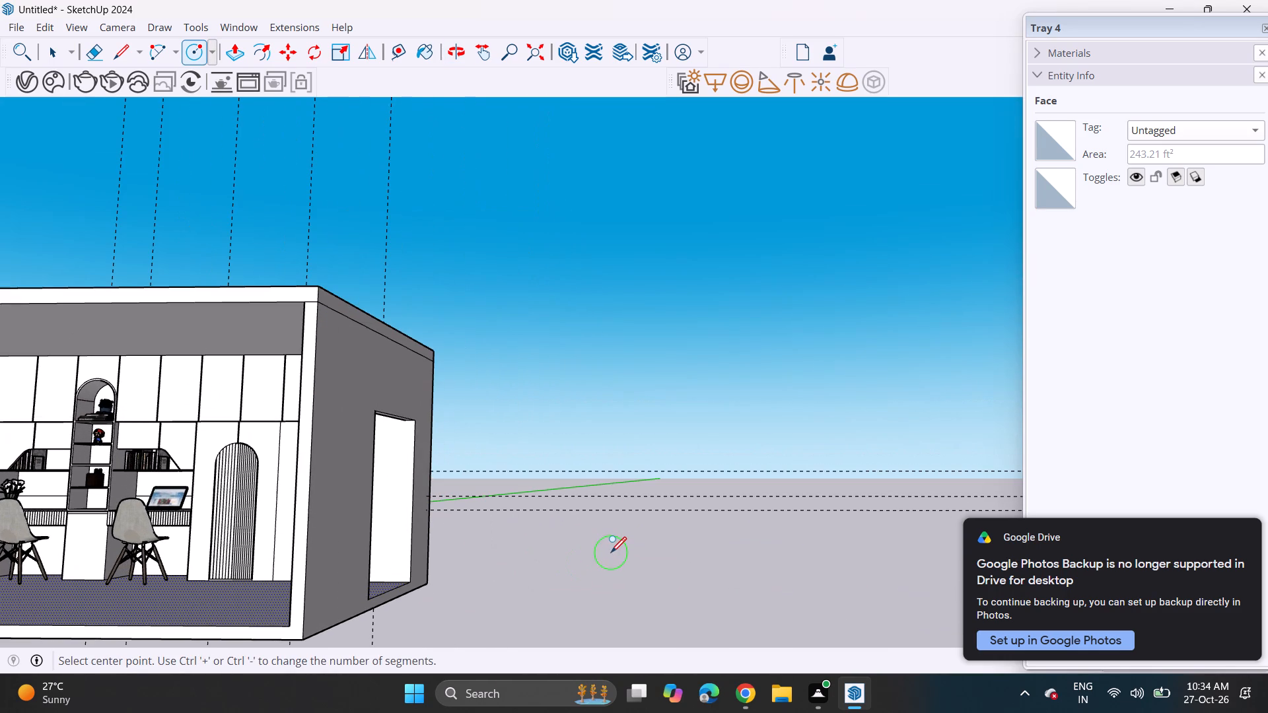
left_click(613, 553)
scroll(625, 559, "up", 5)
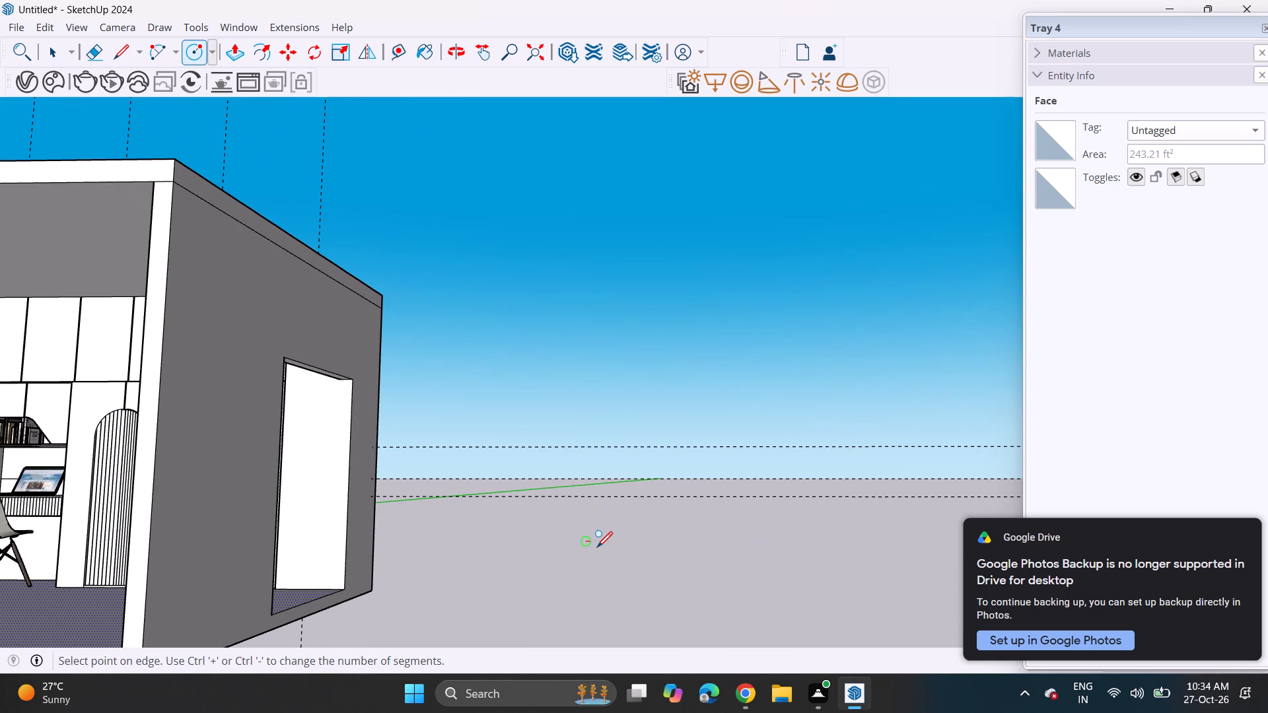
scroll(596, 546, "up", 6)
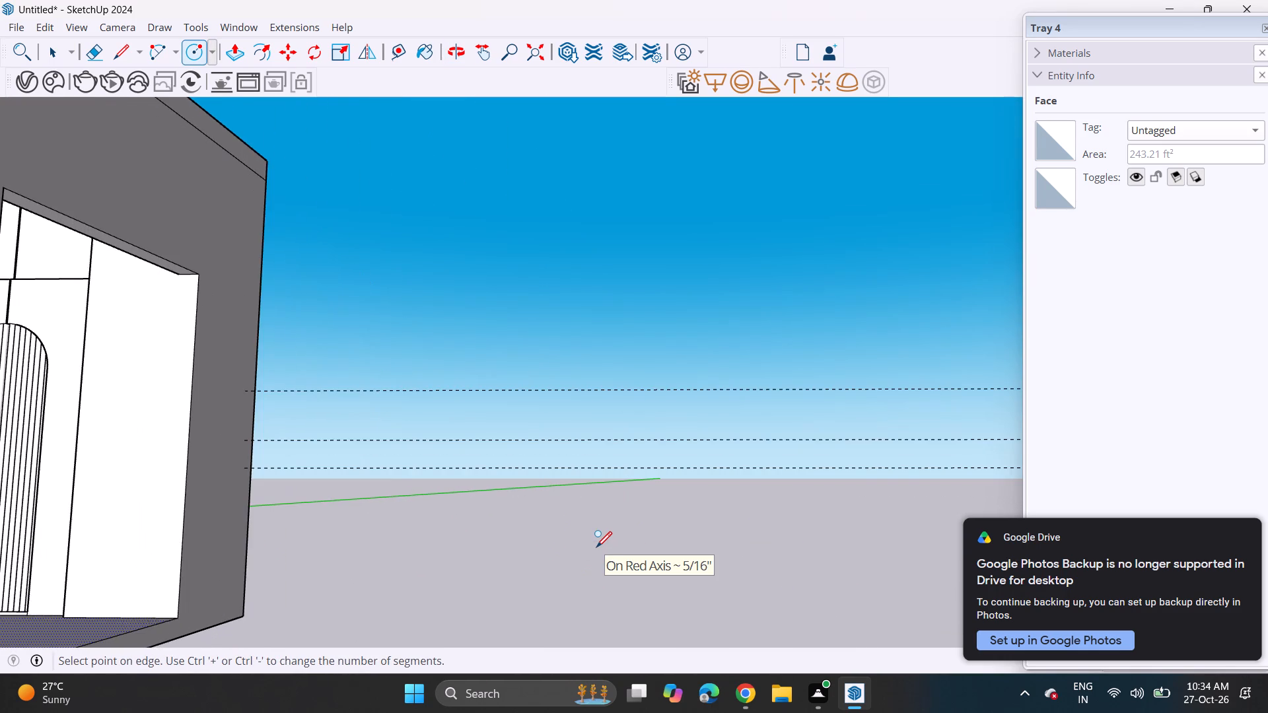
scroll(596, 546, "down", 11)
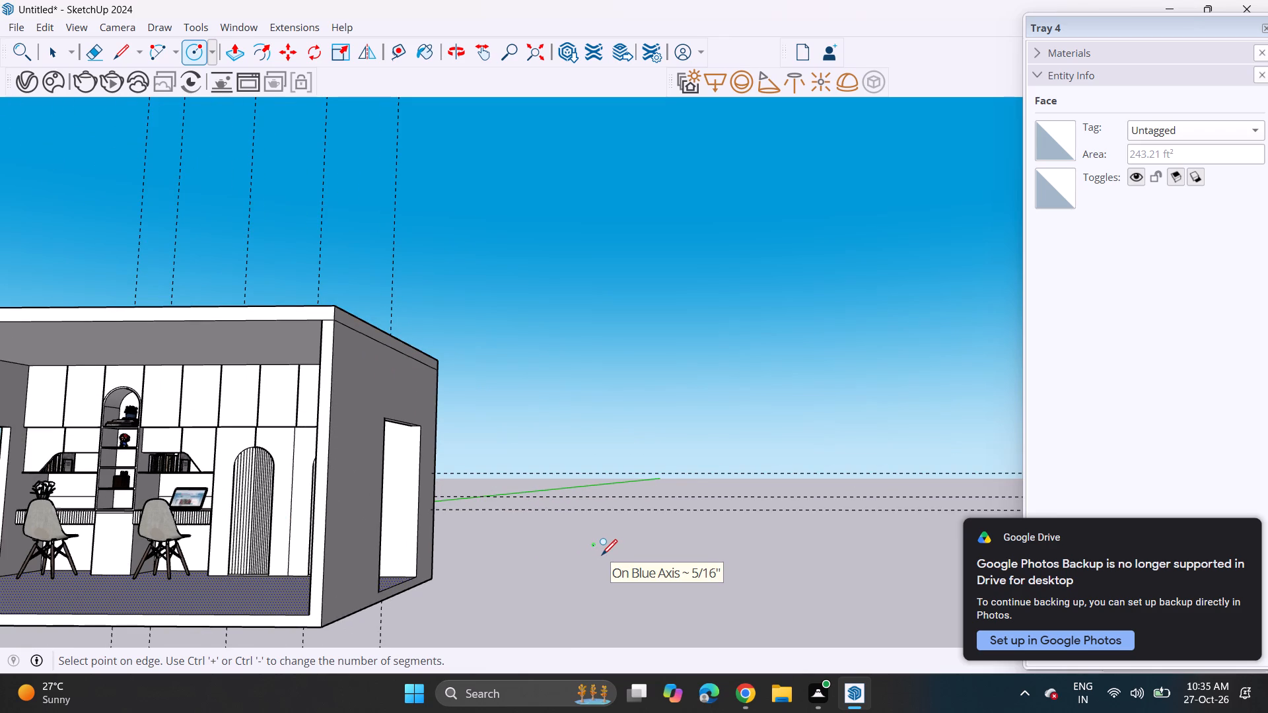
scroll(602, 554, "up", 8)
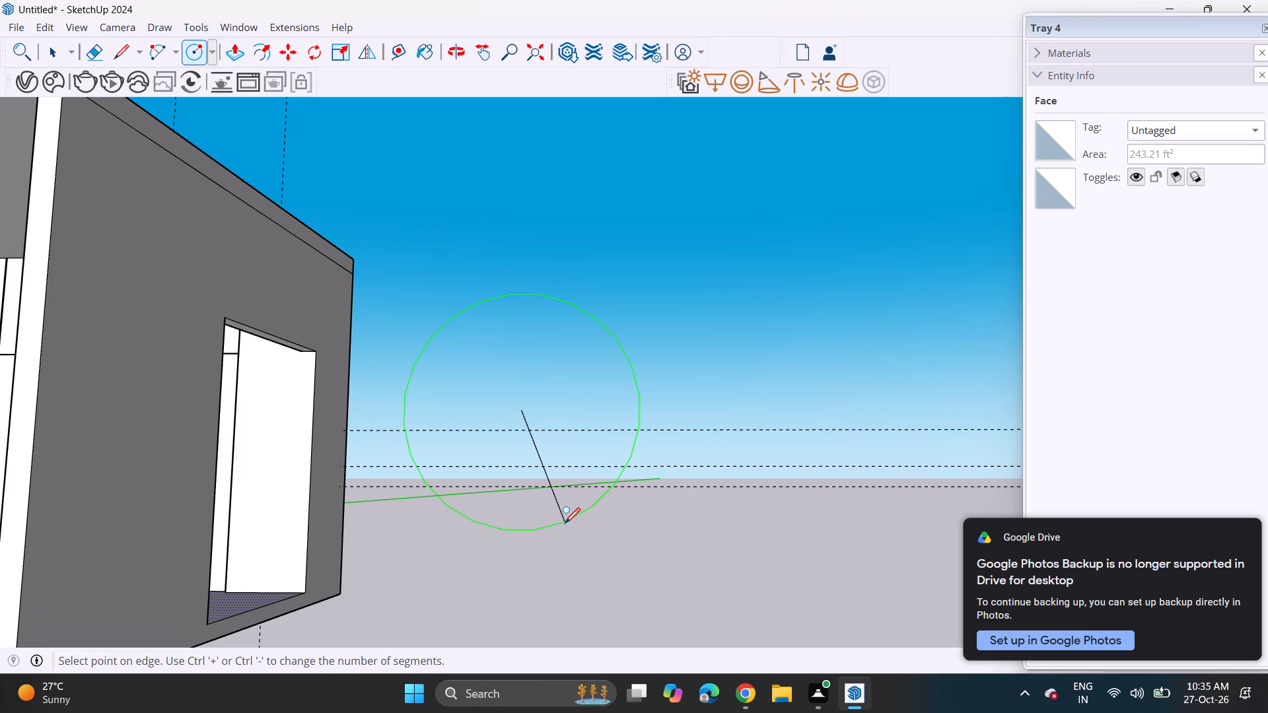
left_click(534, 439)
scroll(522, 450, "down", 4)
scroll(522, 463, "up", 1)
scroll(522, 470, "down", 2)
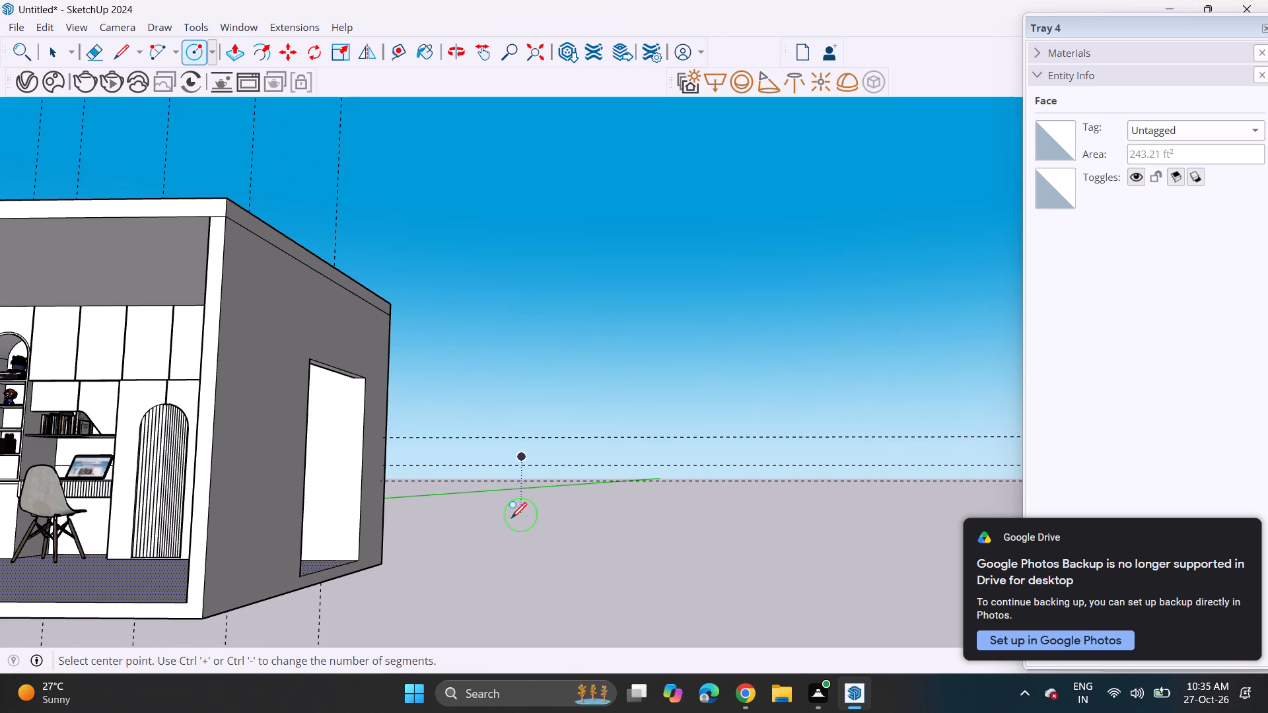
scroll(582, 510, "up", 2)
middle_click_drag(581, 510, 576, 521)
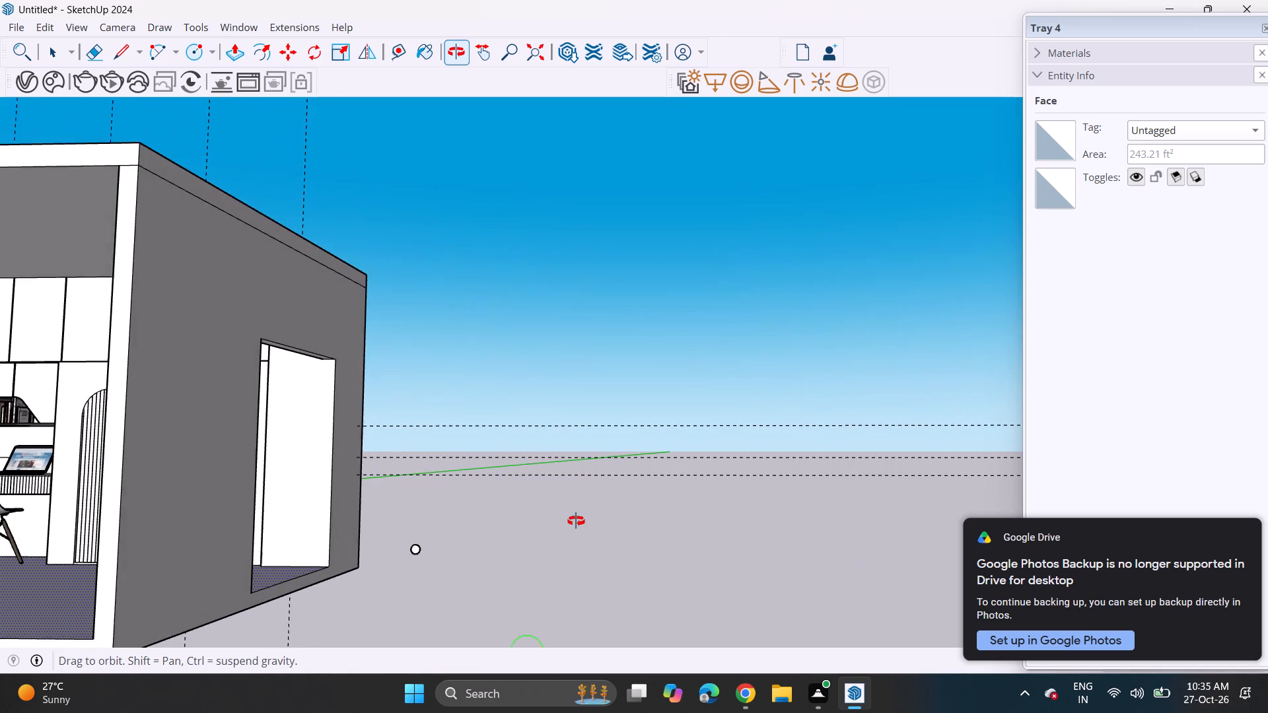
middle_click_drag(576, 521, 588, 516)
scroll(578, 506, "up", 5)
scroll(552, 488, "down", 3)
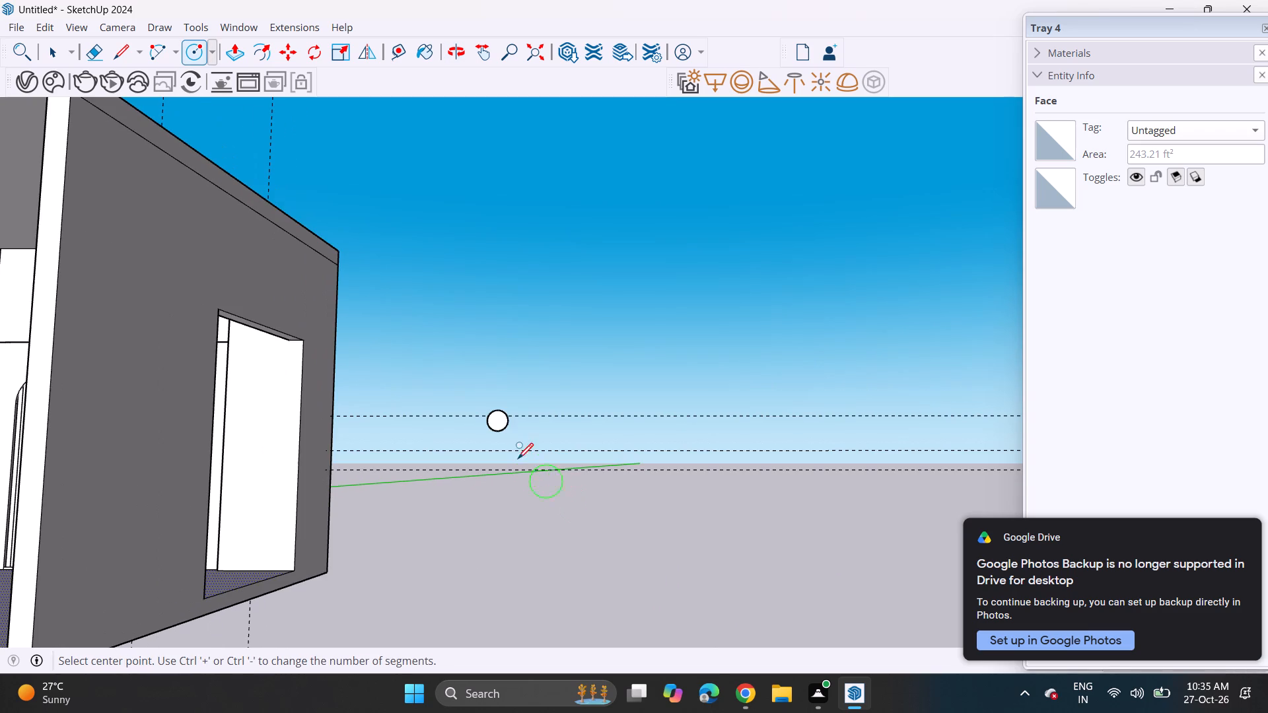
key("space")
Draw a narrow vertical rectangle across the circle, from an endpoint on its upper edge to the opposite endpoint on its lower edge.
scroll(498, 430, "up", 3)
scroll(491, 412, "down", 1)
scroll(491, 412, "up", 7)
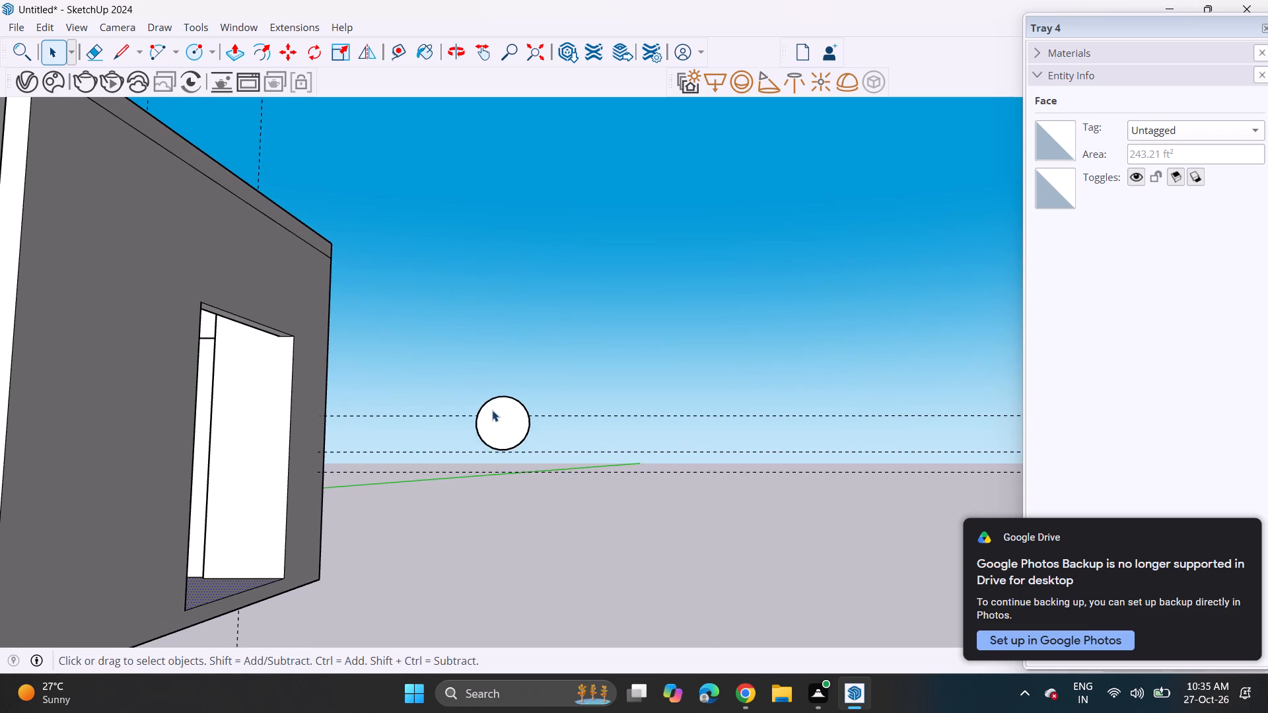
scroll(492, 410, "up", 10)
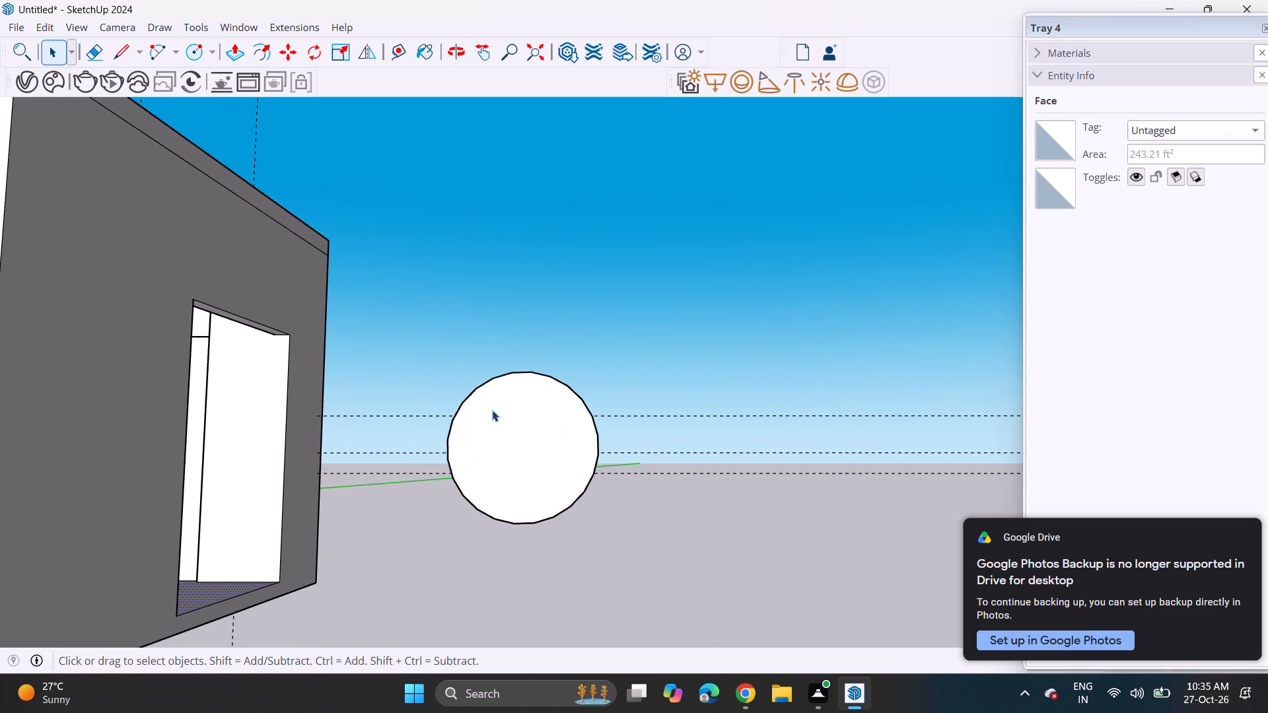
middle_click_drag(492, 410, 525, 417)
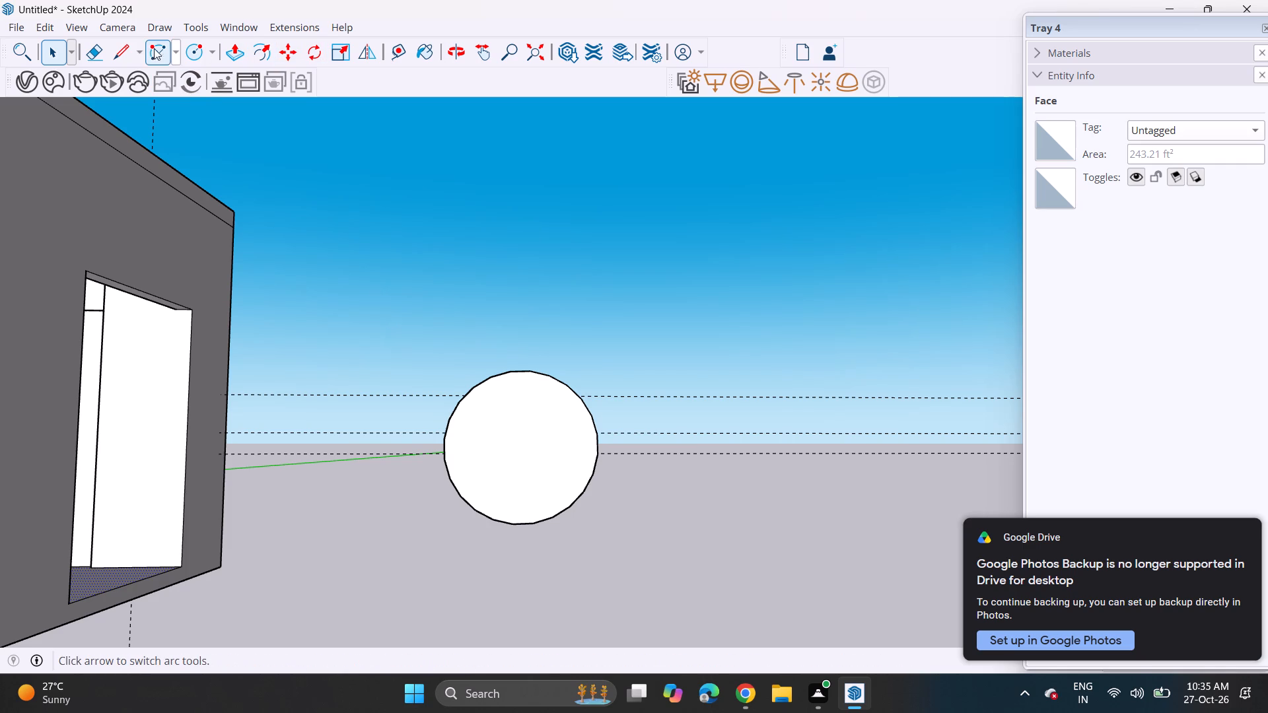
left_click(209, 57)
left_click(220, 71)
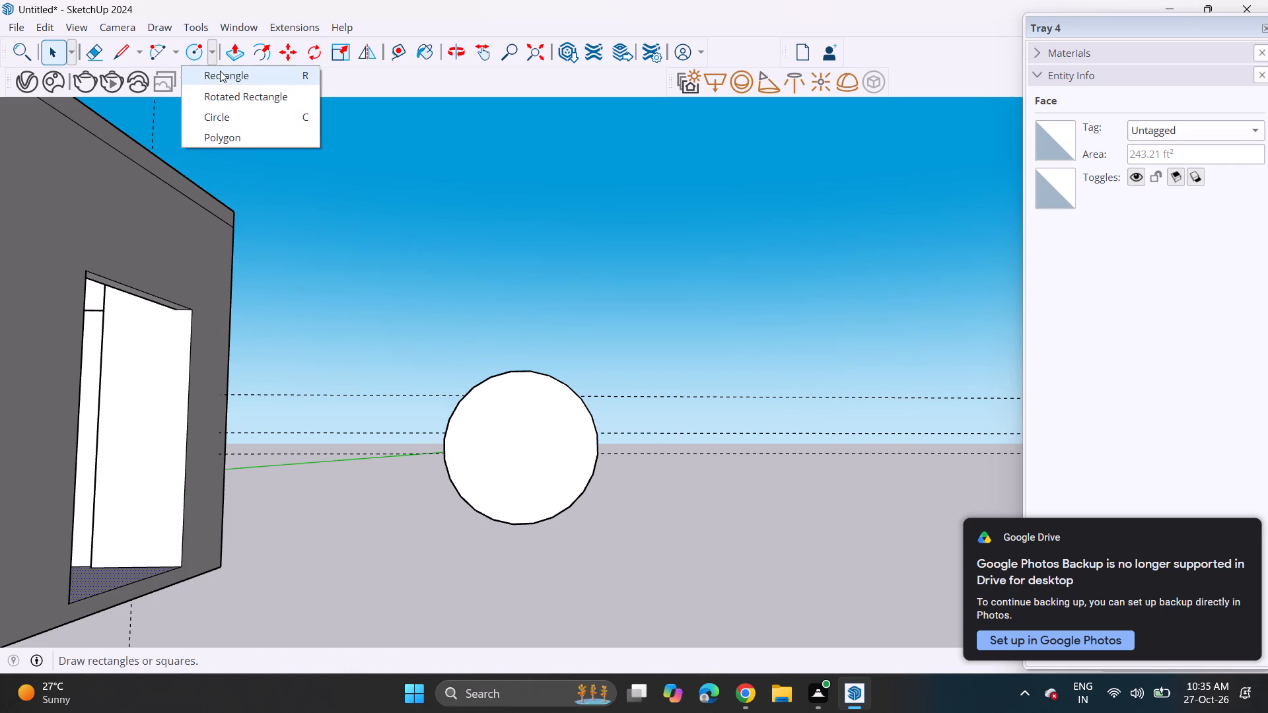
left_click(511, 374)
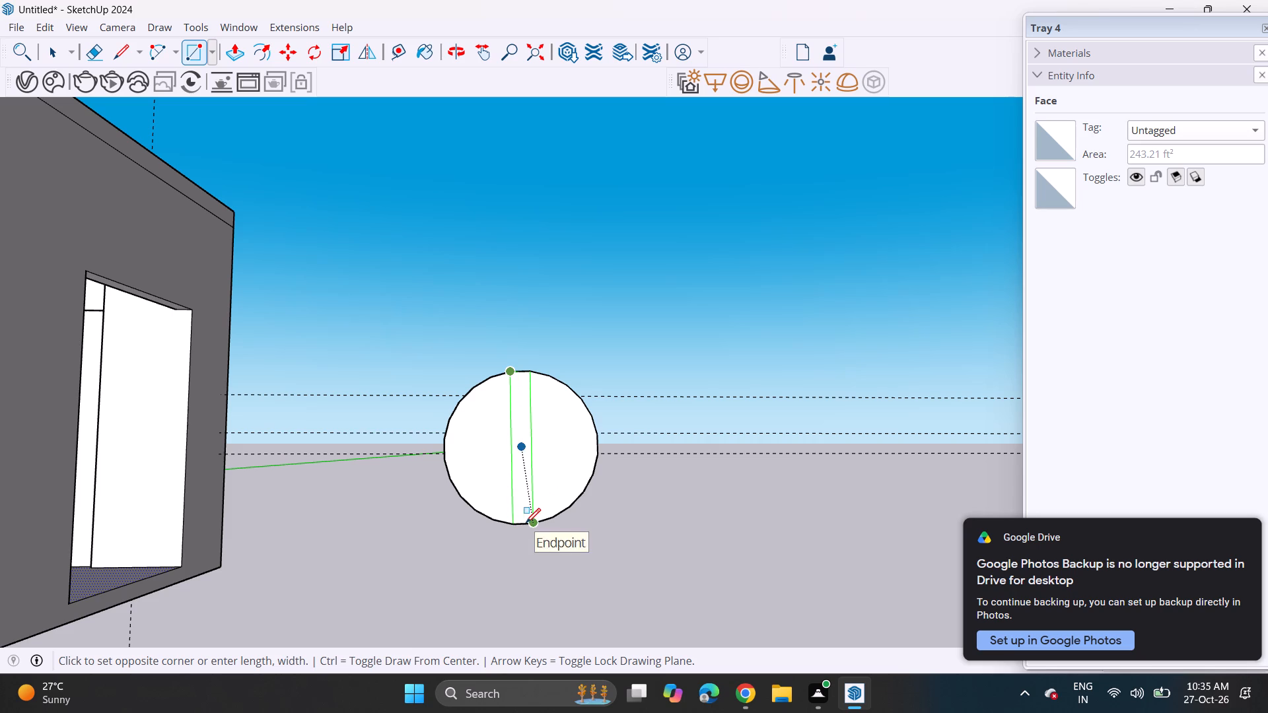
left_click(526, 523)
Push/Pull both outer segments of the circle forward by a matching small depth, leaving the central vertical strip recessed.
middle_click_drag(534, 421, 435, 494)
scroll(391, 492, "up", 1)
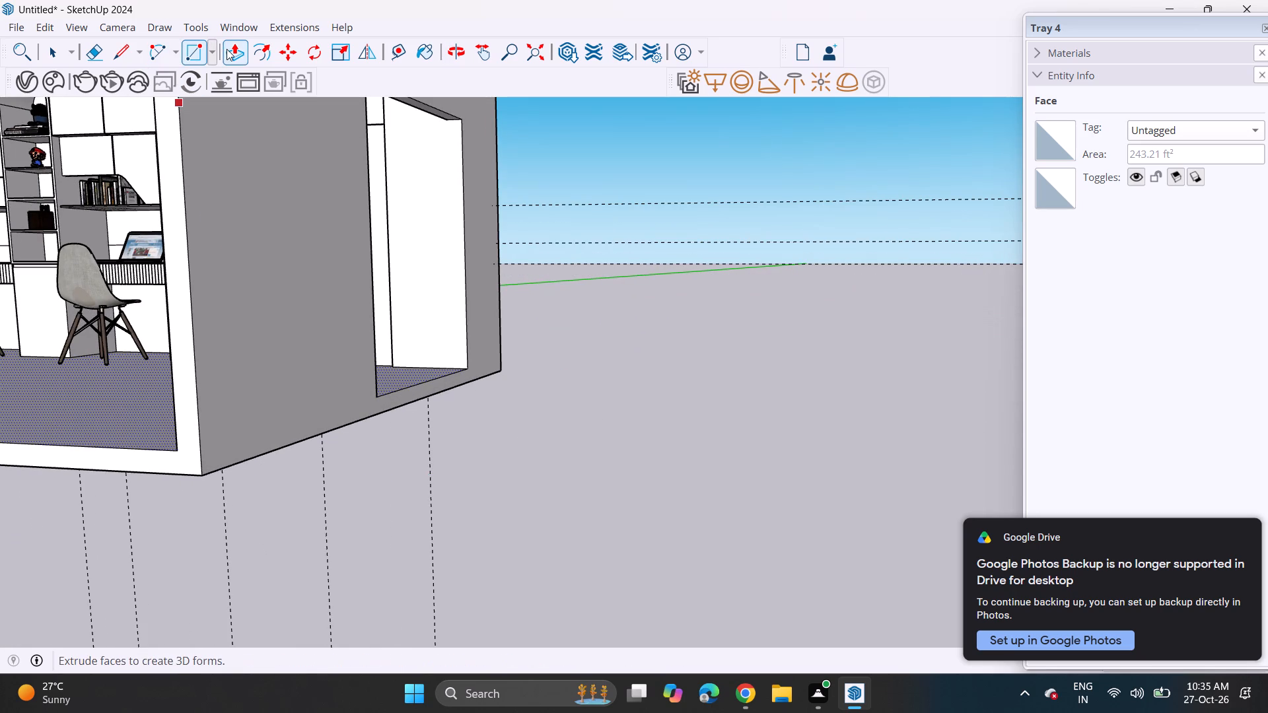
left_click(228, 49)
scroll(279, 137, "down", 5)
scroll(308, 217, "down", 7)
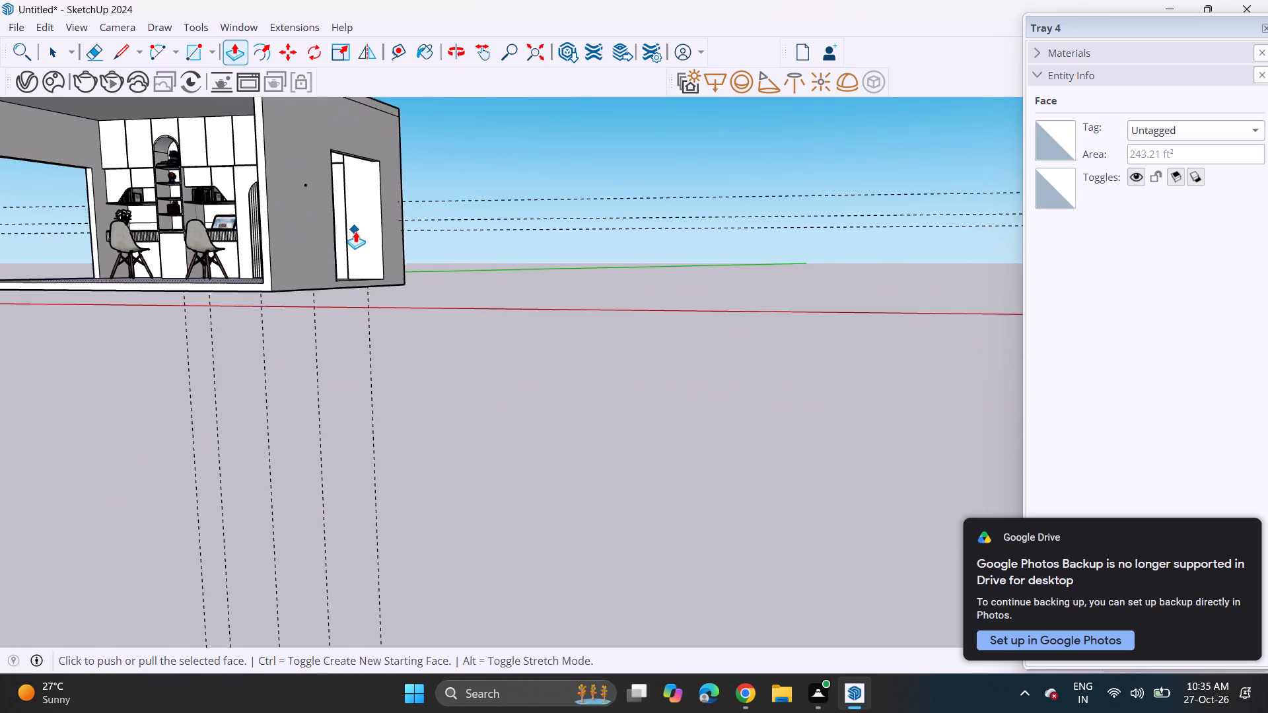
scroll(355, 231, "down", 1)
scroll(301, 183, "up", 9)
scroll(351, 204, "up", 2)
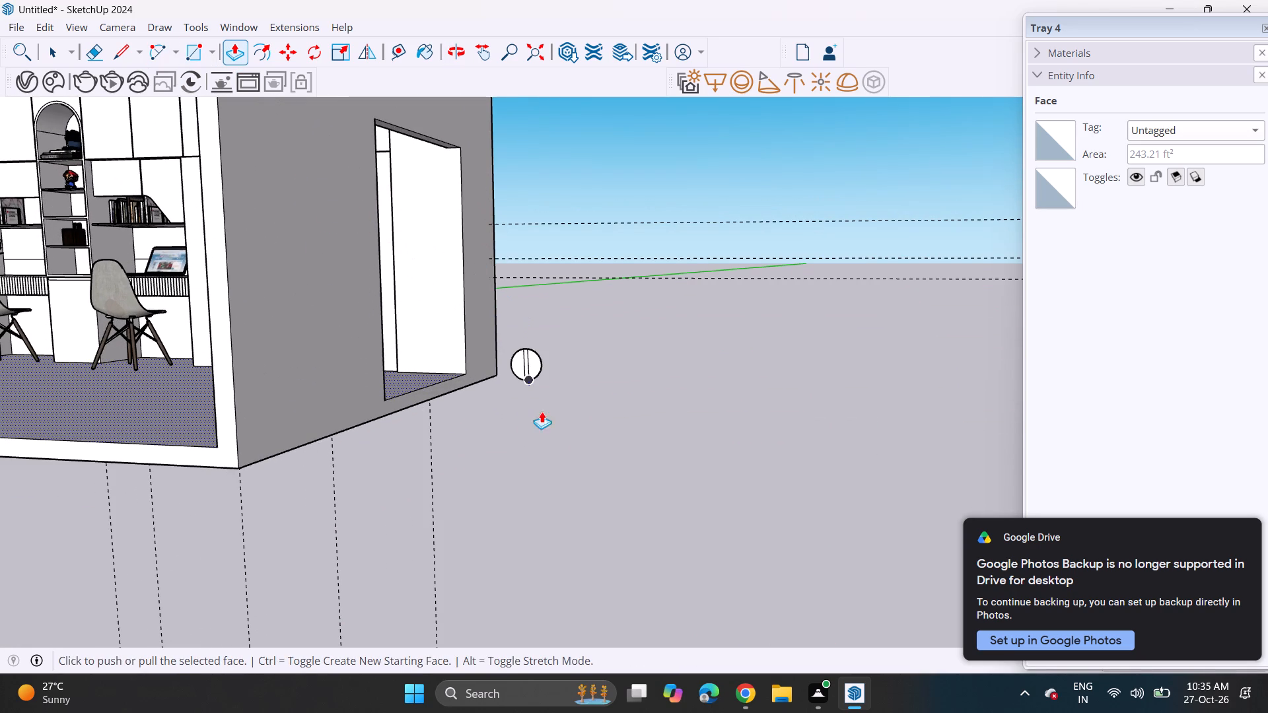
scroll(504, 366, "up", 6)
scroll(530, 384, "down", 10)
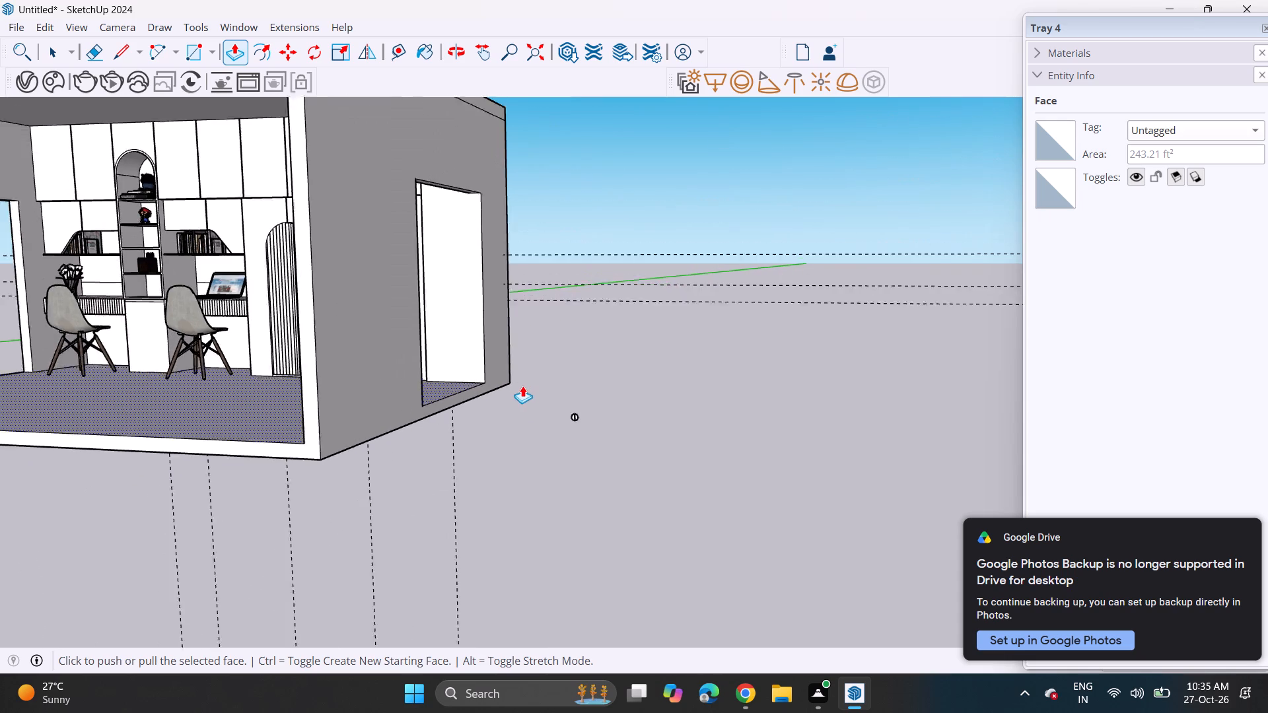
scroll(522, 386, "down", 1)
scroll(522, 393, "up", 3)
scroll(596, 467, "down", 1)
scroll(596, 467, "up", 14)
scroll(586, 463, "down", 1)
left_click(579, 455)
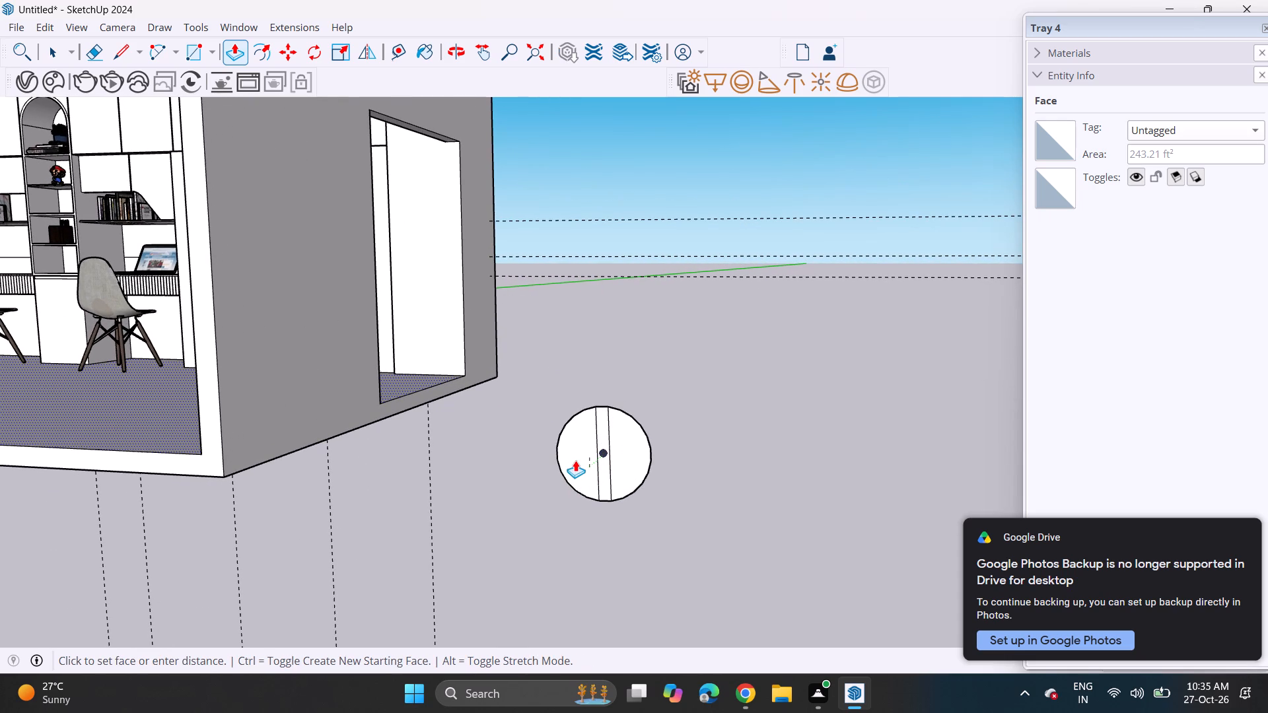
key("Escape")
left_click(576, 456)
left_click(574, 459)
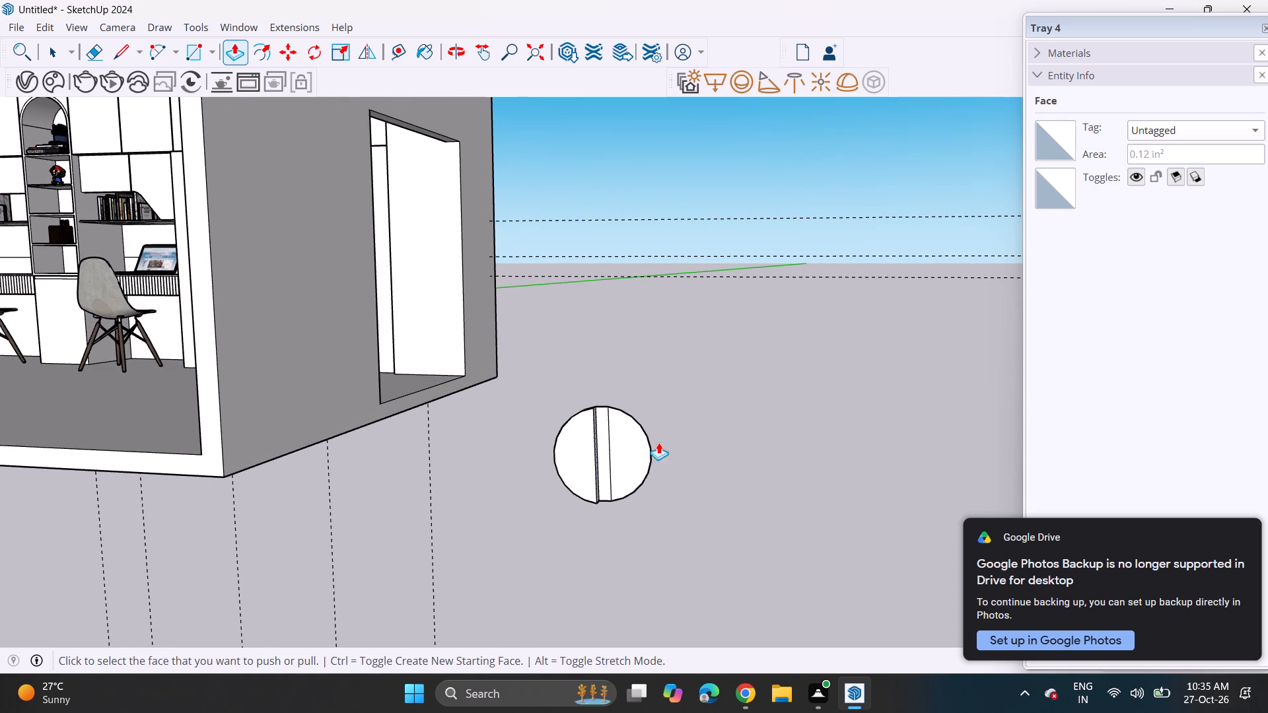
left_click(631, 457)
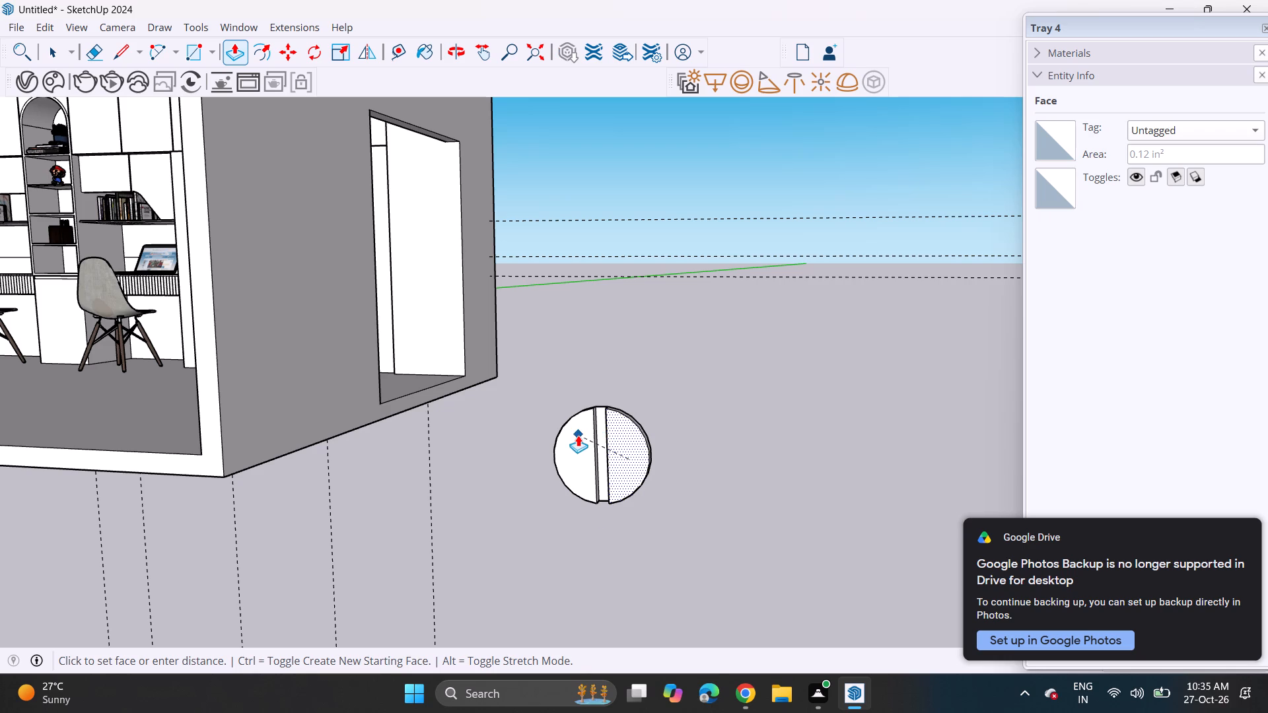
left_click(578, 435)
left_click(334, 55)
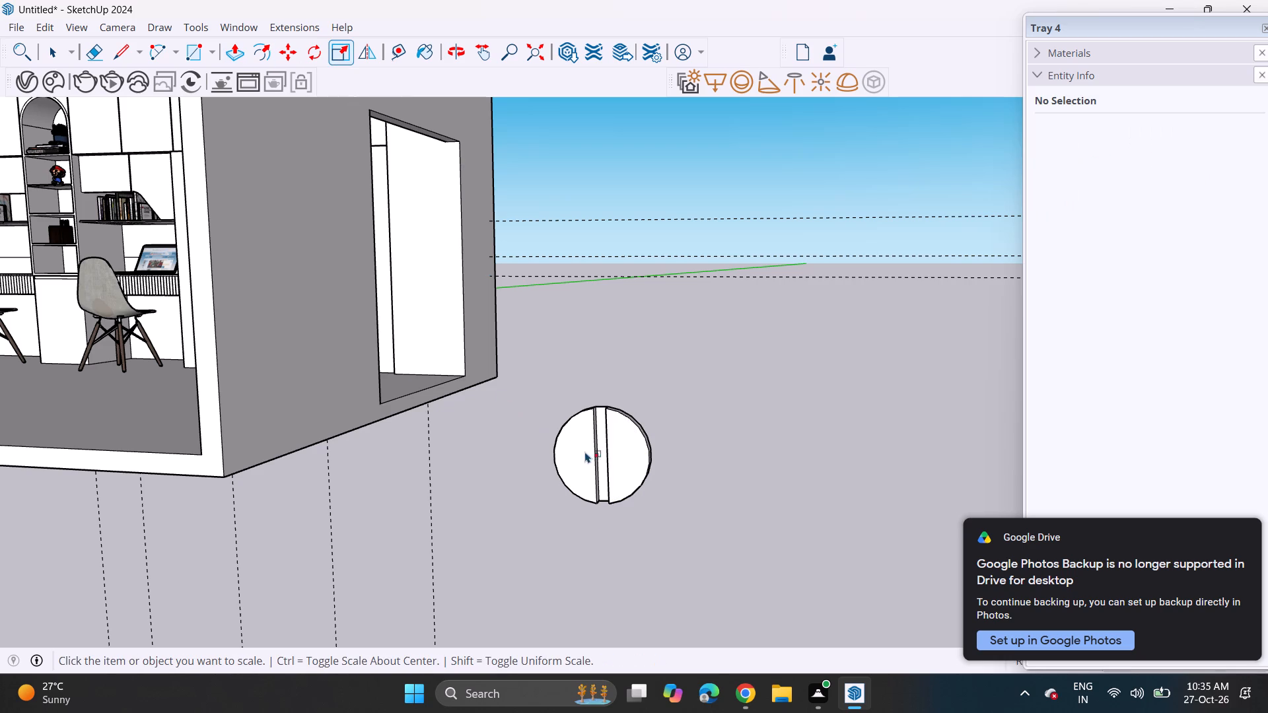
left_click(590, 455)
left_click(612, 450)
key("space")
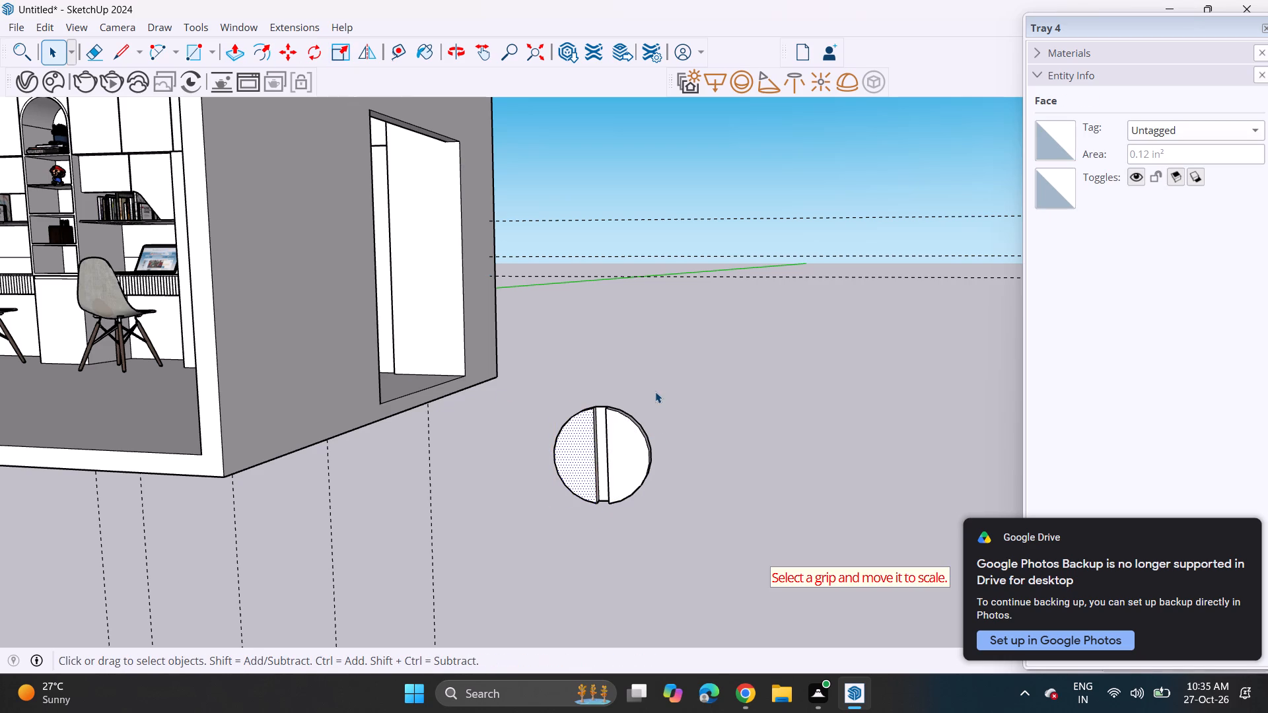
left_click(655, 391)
Select all the geometry of the round handle and make it a group.
left_click_drag(543, 380, 683, 535)
right_click(608, 475)
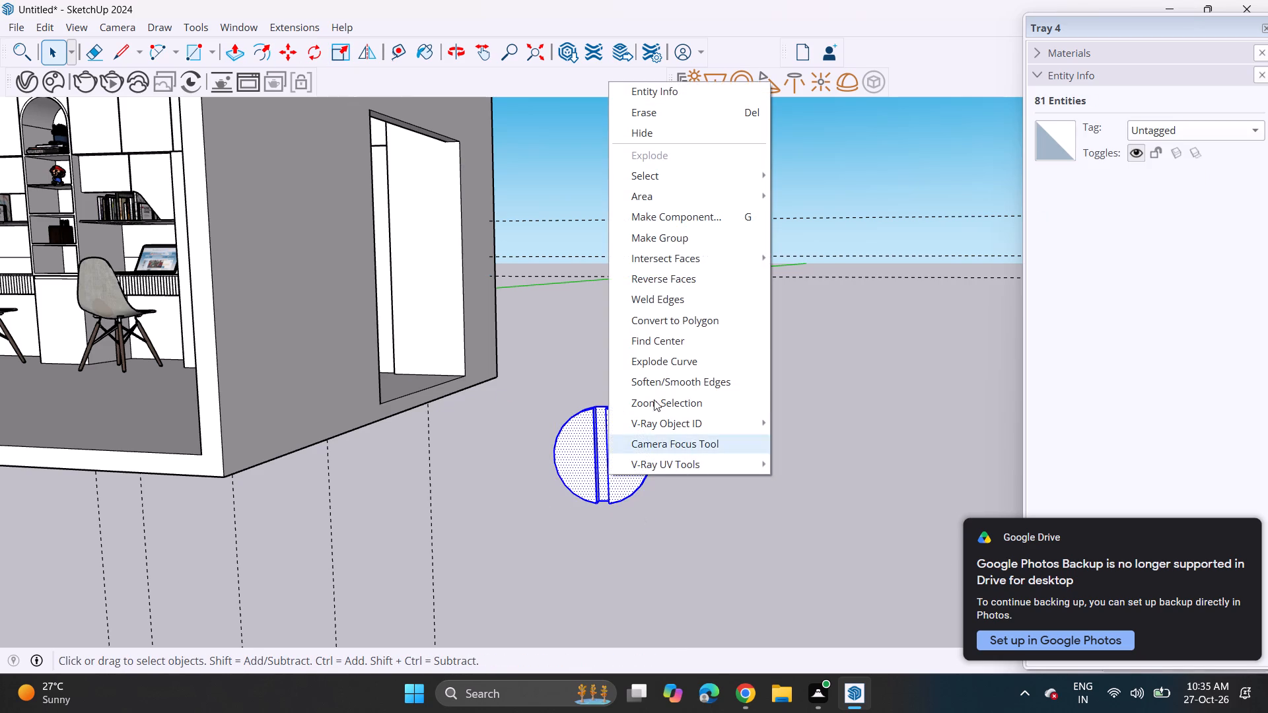
left_click(680, 242)
Scale the handle group up uniformly from an upper corner to about twice its size.
left_click(342, 44)
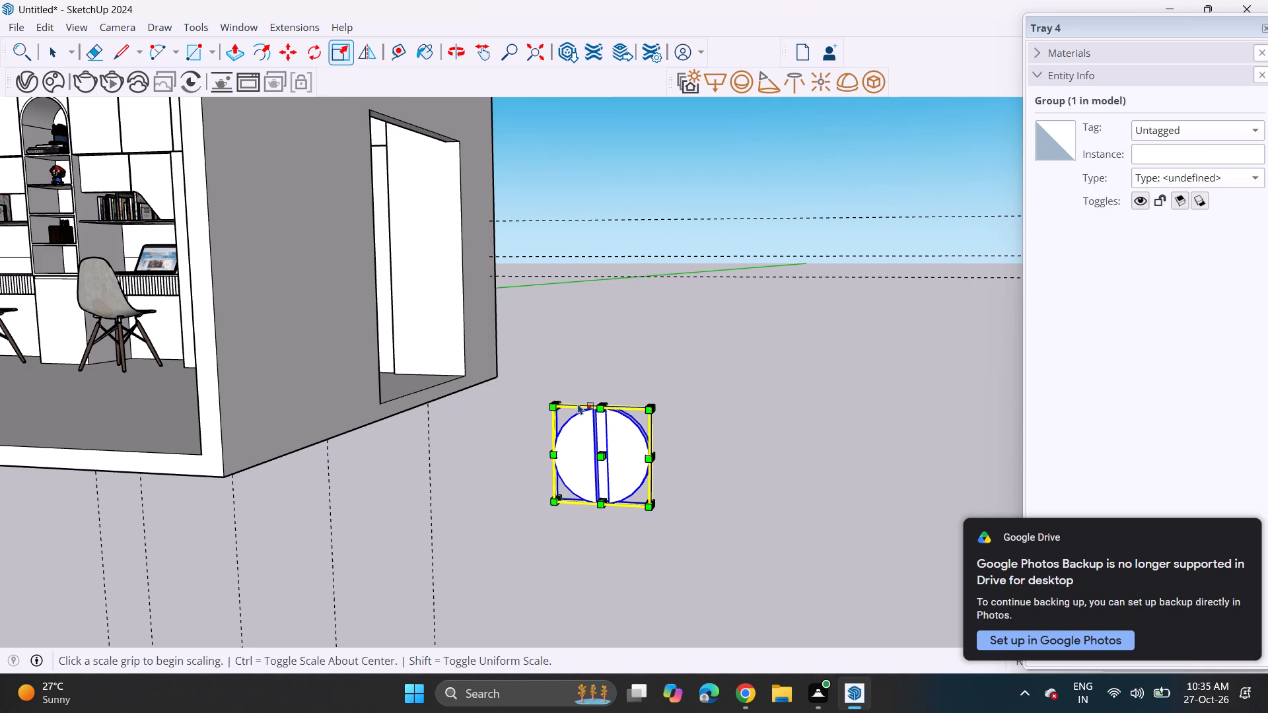
left_click(650, 412)
left_click(771, 337)
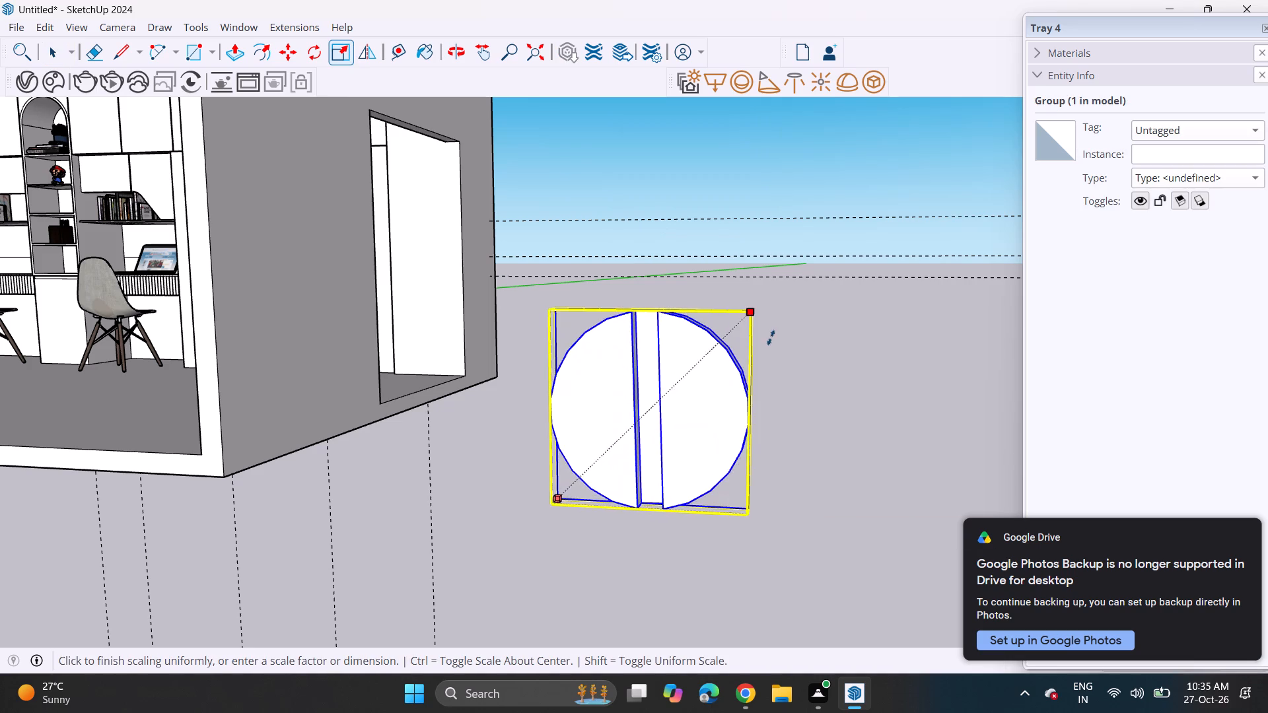
Move the round handle into the room, onto the centre seam of the arched fluted doors nearer the desks.
scroll(525, 405, "down", 11)
scroll(439, 465, "up", 1)
middle_click_drag(440, 465, 533, 456)
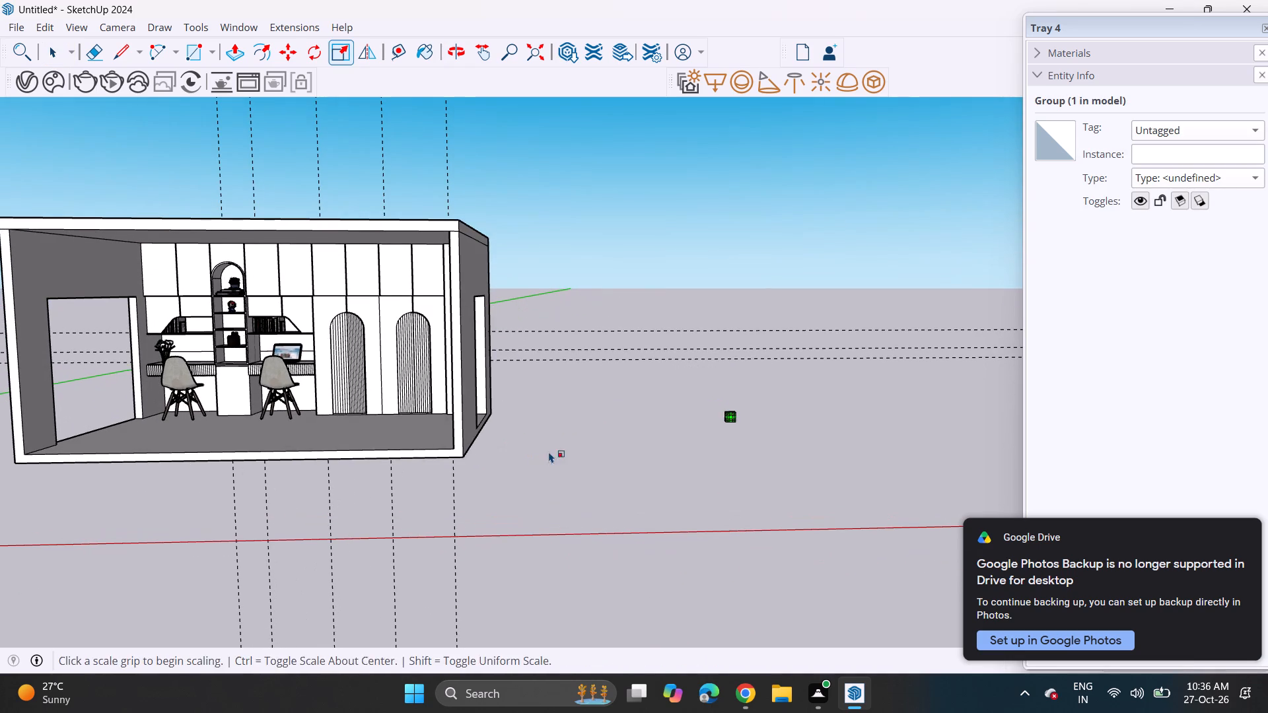
key("m")
scroll(702, 434, "up", 3)
left_click(751, 411)
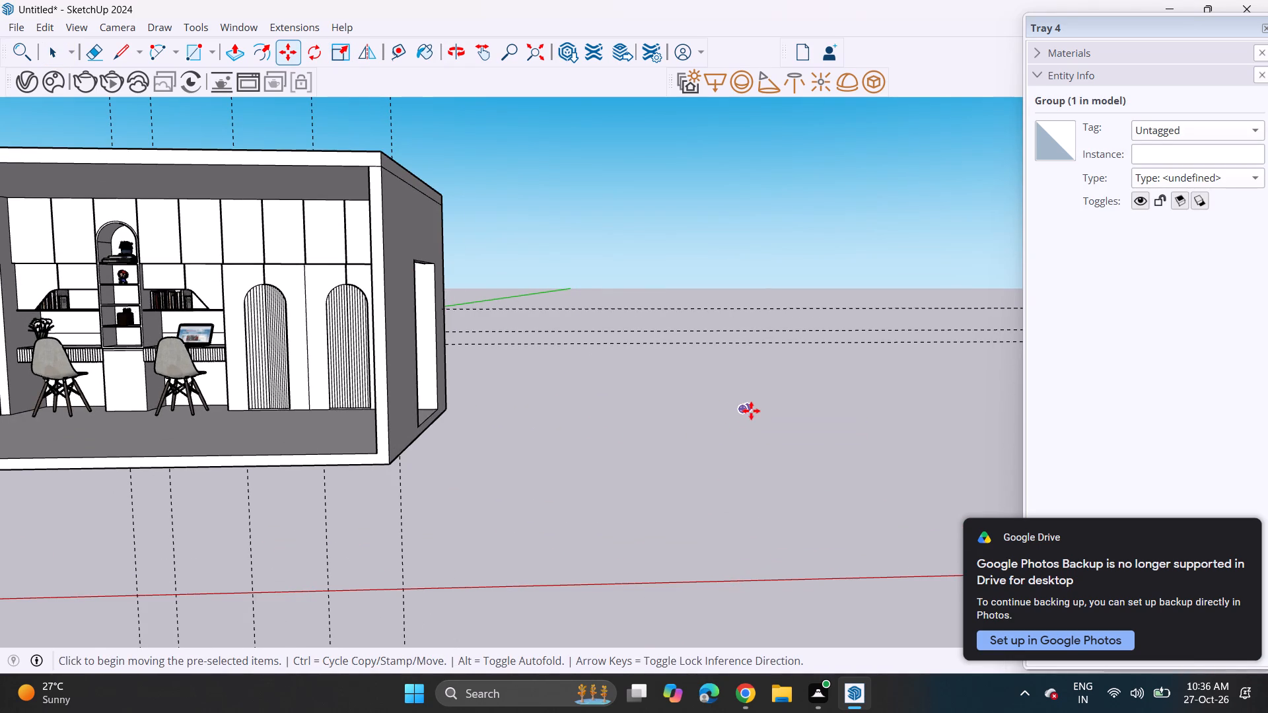
scroll(283, 352, "up", 13)
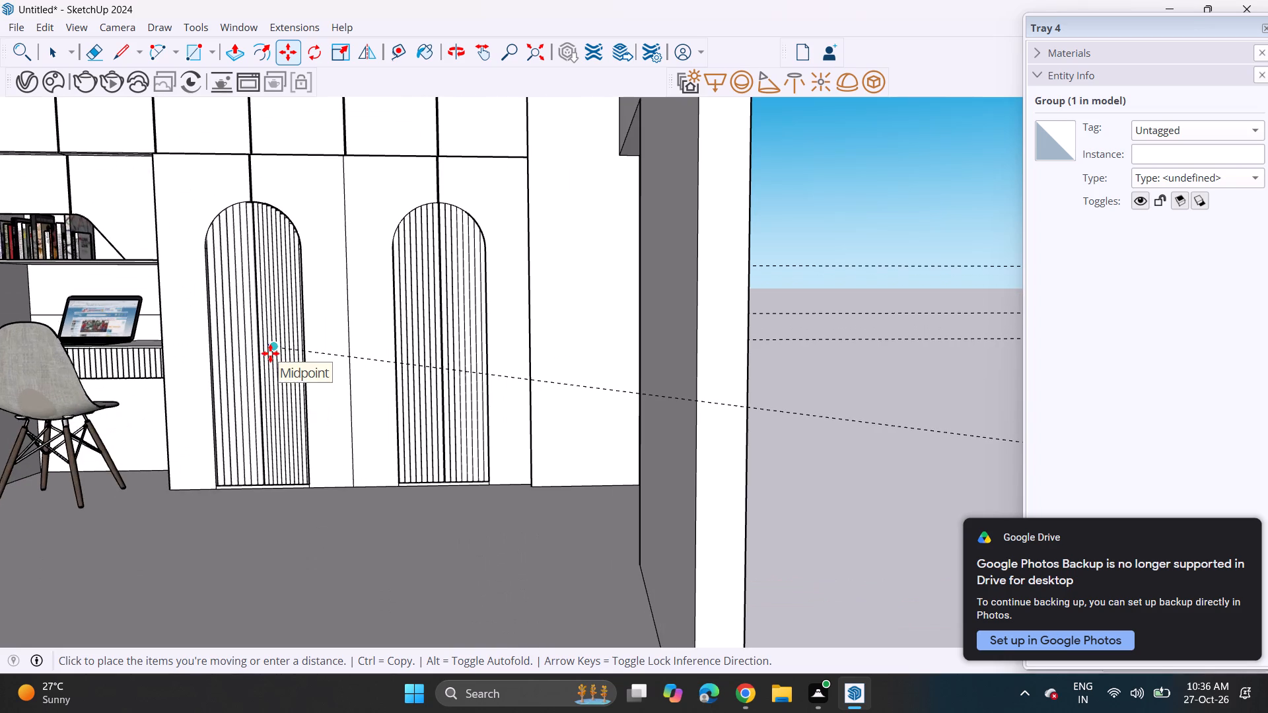
scroll(270, 353, "up", 11)
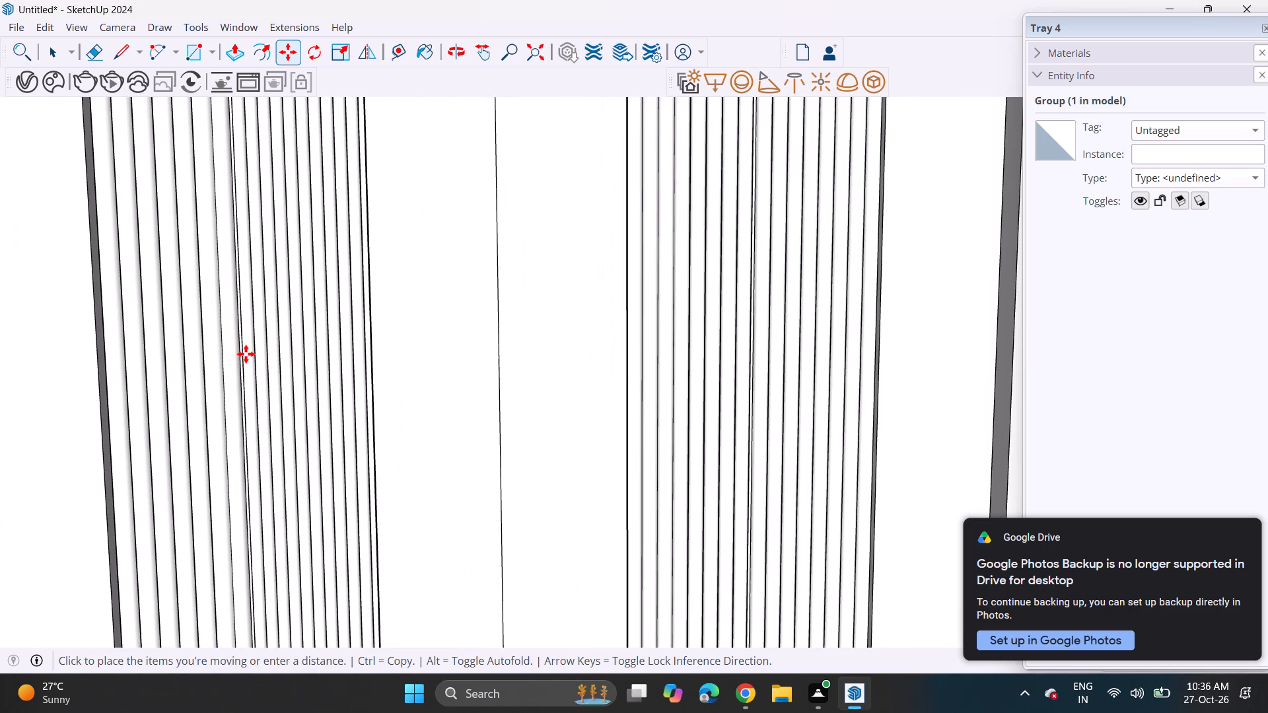
left_click(252, 475)
Enlarge the handle uniformly from two opposite corners, keeping it roughly centred on the door seam.
scroll(255, 508, "up", 2)
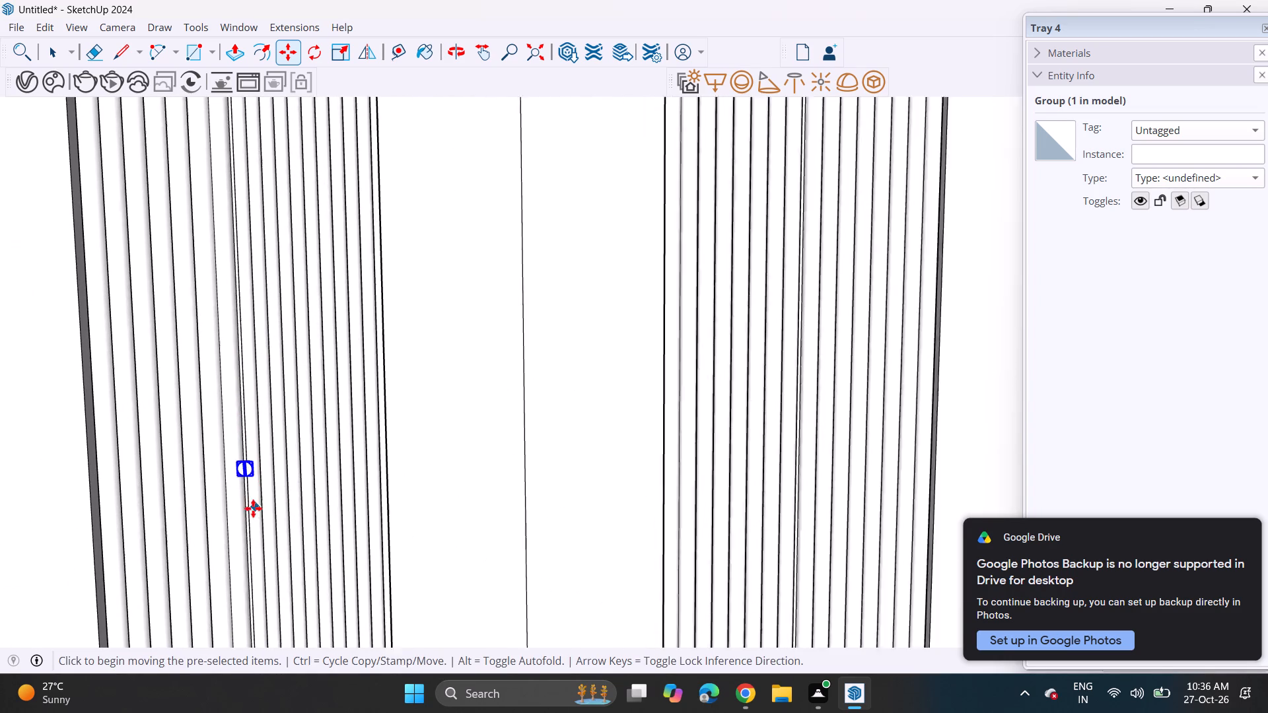
scroll(253, 508, "up", 2)
left_click(339, 52)
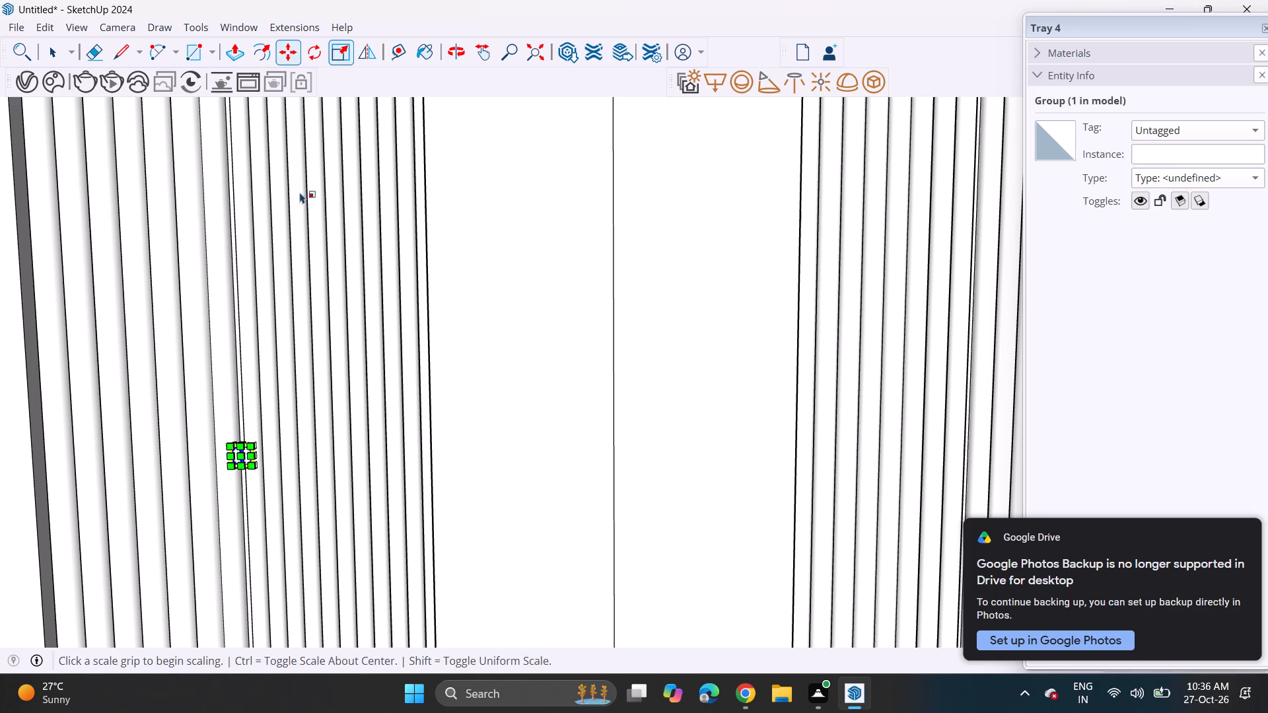
left_click(256, 448)
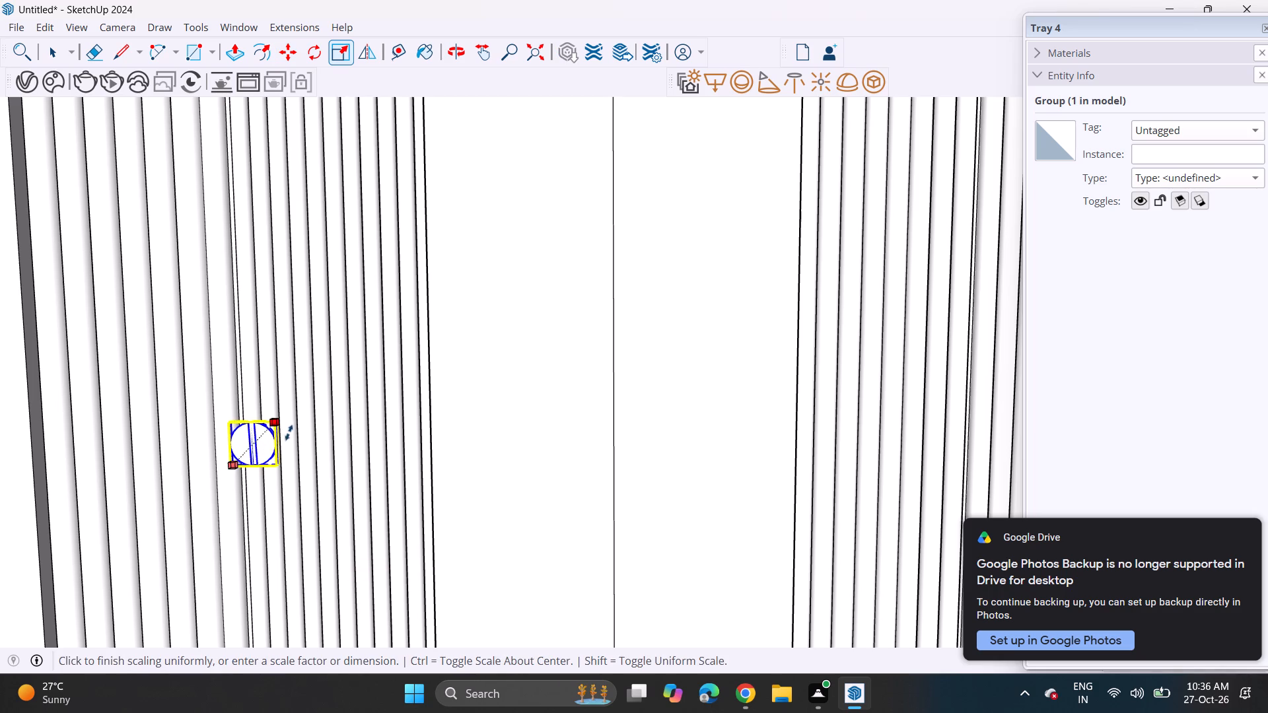
left_click(289, 432)
left_click(234, 464)
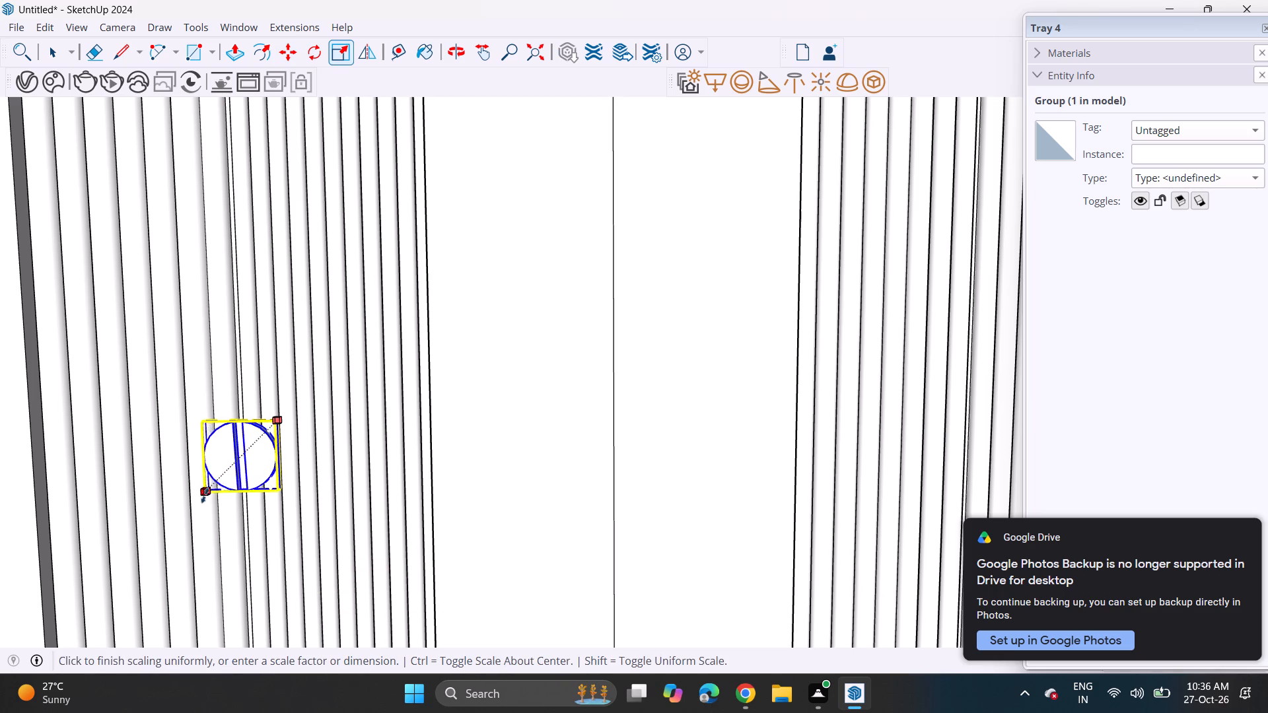
left_click(197, 497)
Copy the handle along the red axis to the centre seam of the other arched fluted doors, and deselect it.
scroll(259, 471, "down", 6)
scroll(264, 490, "up", 1)
middle_click_drag(265, 473, 369, 452)
key("m")
left_click(244, 502)
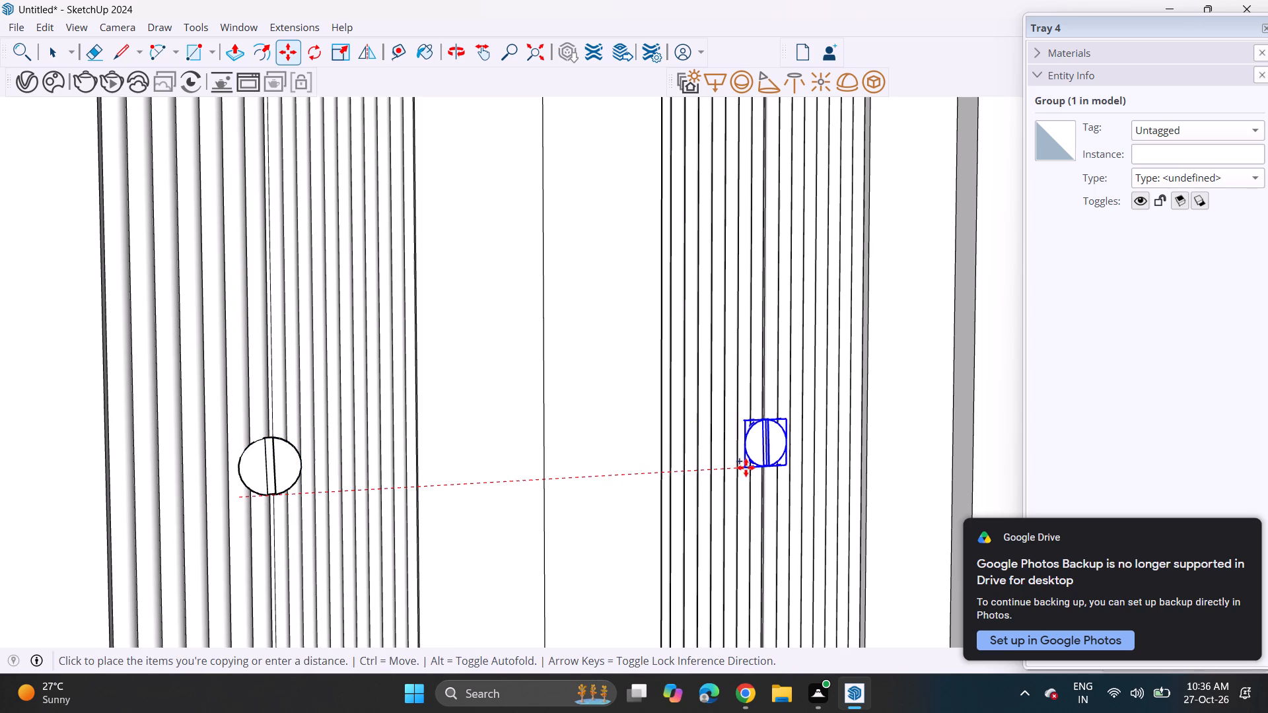
left_click(752, 467)
middle_click_drag(690, 489, 569, 440)
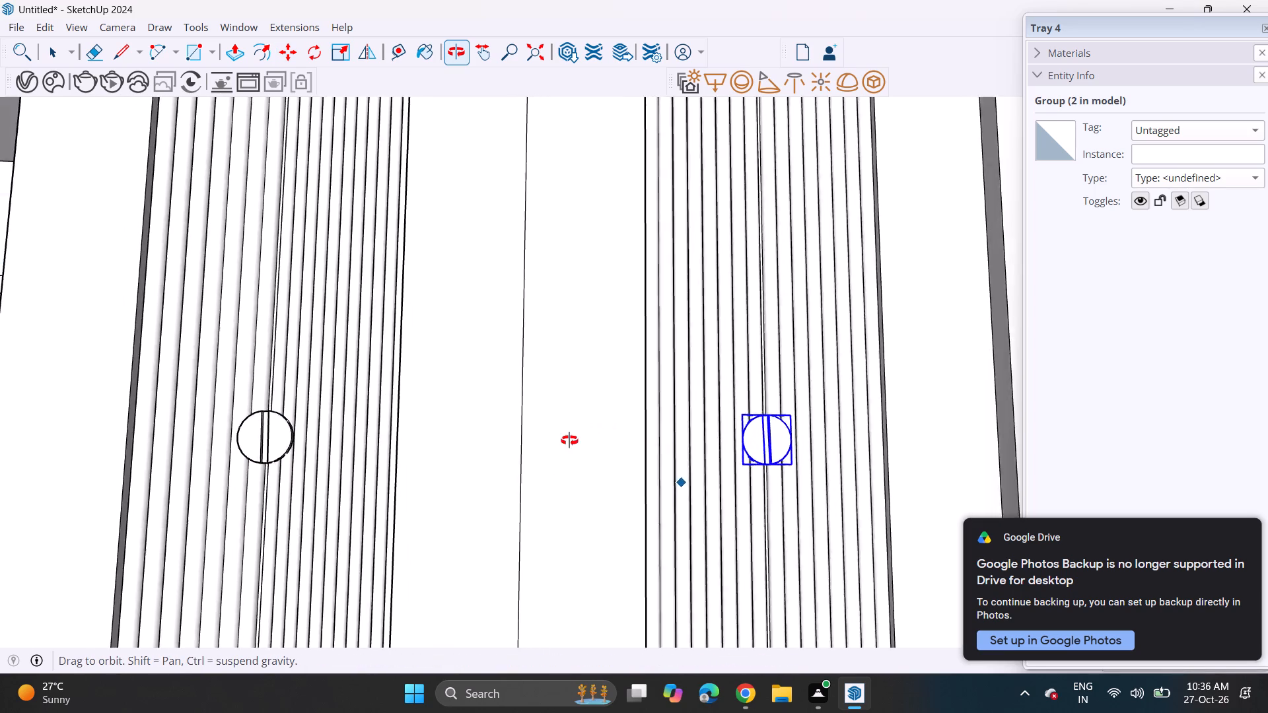
middle_click_drag(569, 440, 565, 482)
scroll(563, 447, "down", 6)
scroll(558, 449, "up", 1)
scroll(544, 450, "down", 10)
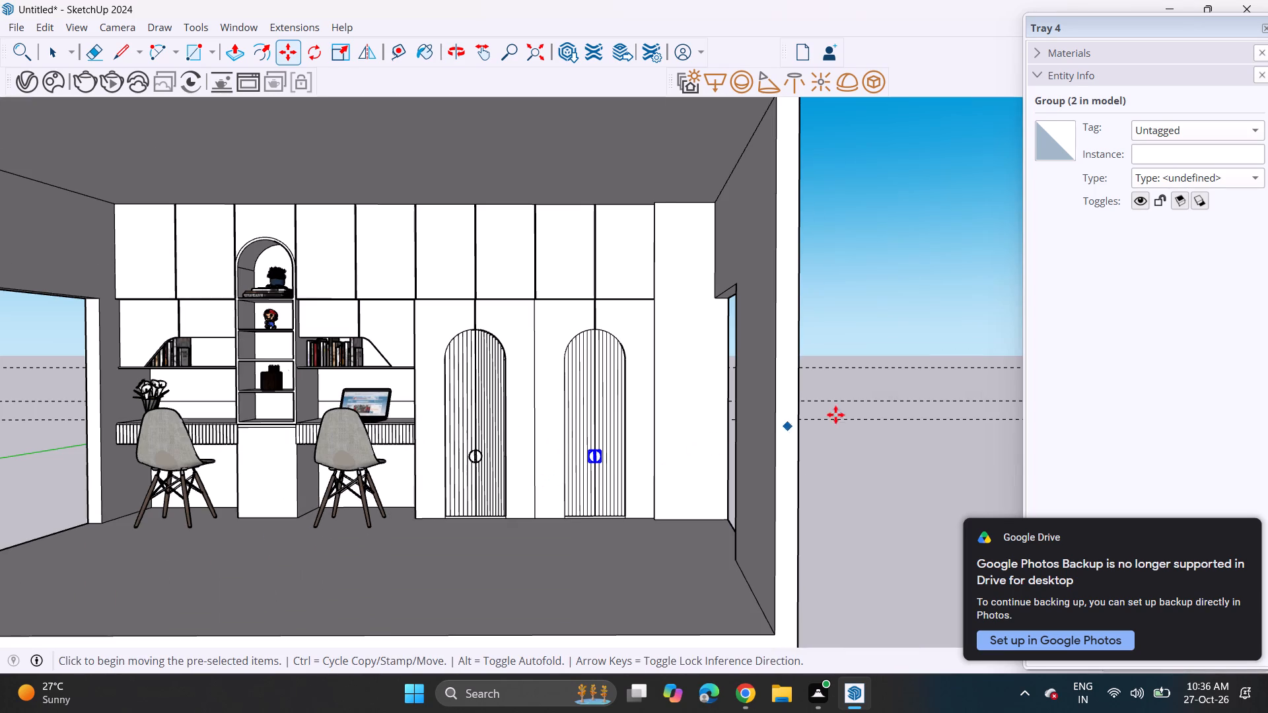
key("space")
left_click(855, 292)
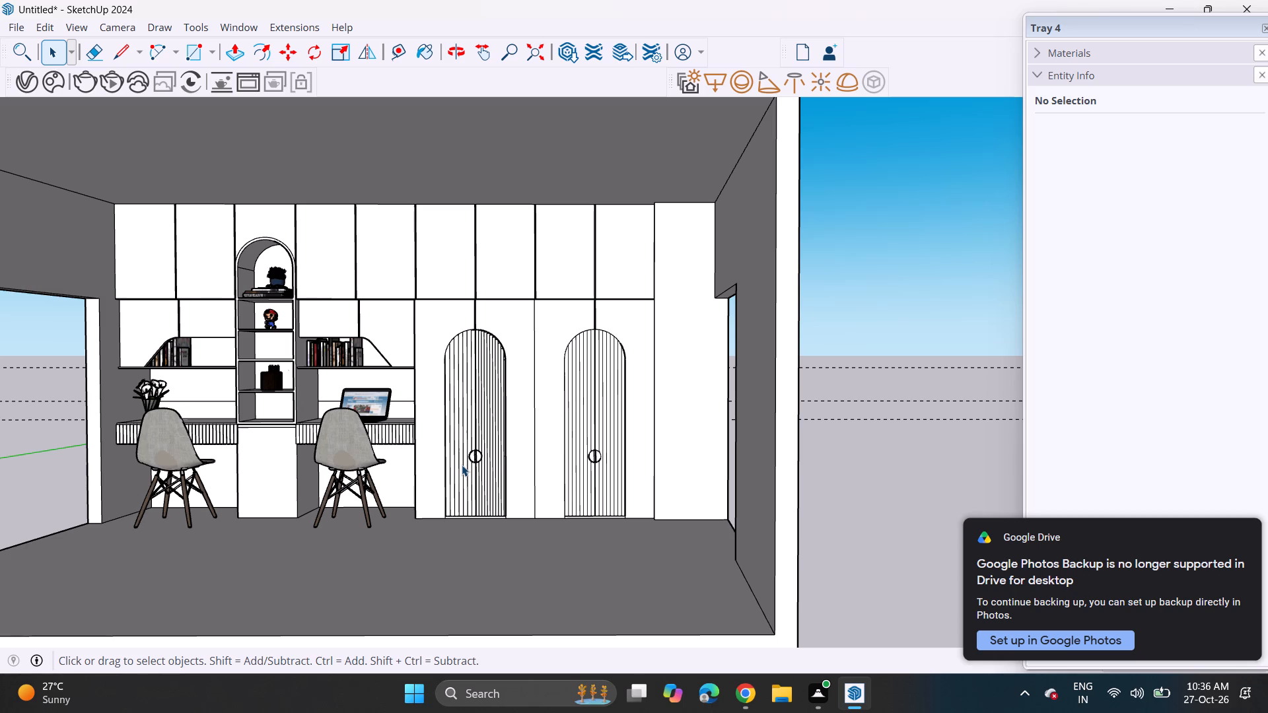
Delete the three horizontal construction guides that extend beyond the room's side wall.
key("space")
left_click(832, 457)
left_click(852, 366)
key("Delete")
left_click(853, 401)
key("Delete")
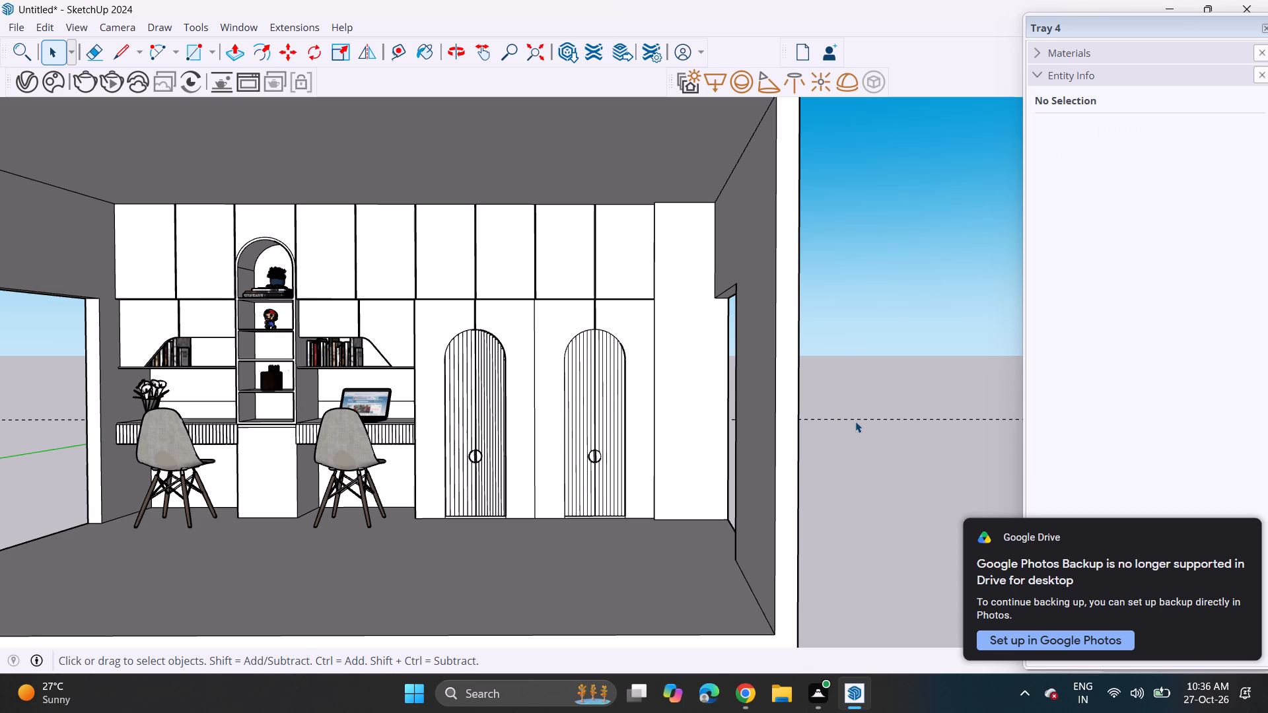
left_click(857, 421)
key("Delete")
Push/Pull the narrow ledge below the arched fluted doors nearer the desks up to the bottom of the flutes.
scroll(833, 433, "down", 2)
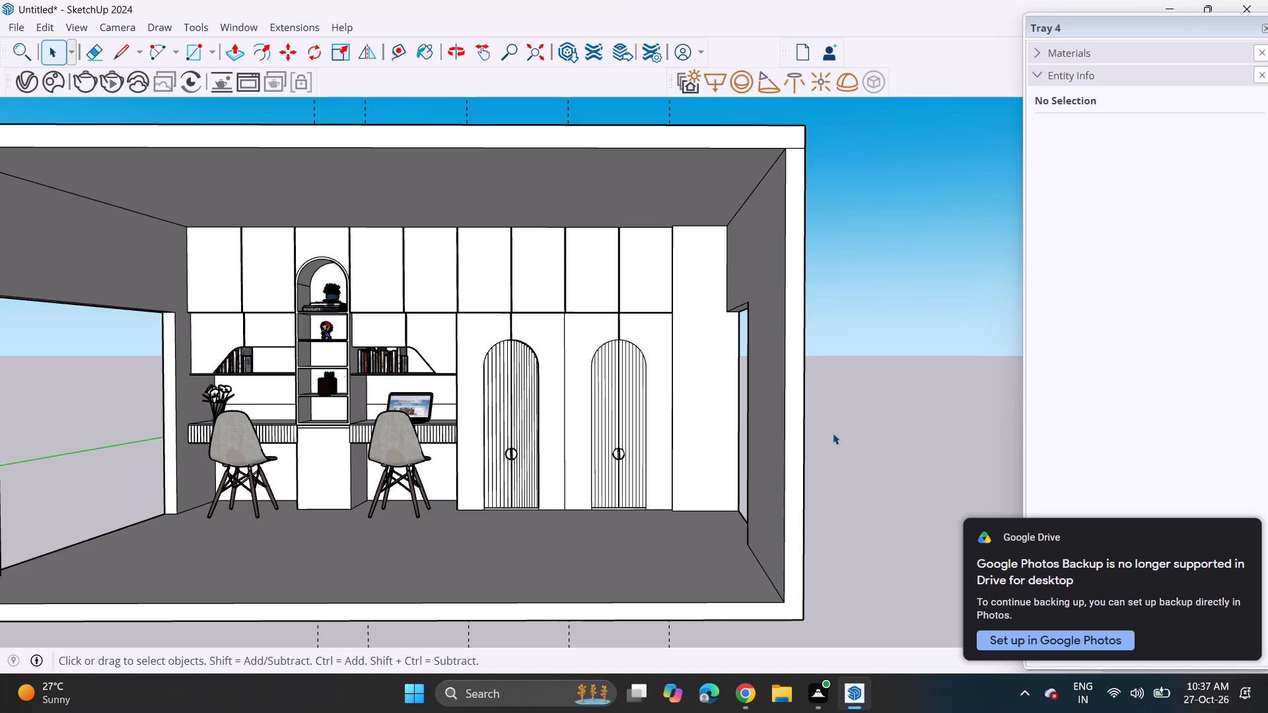
middle_click_drag(519, 496, 535, 468)
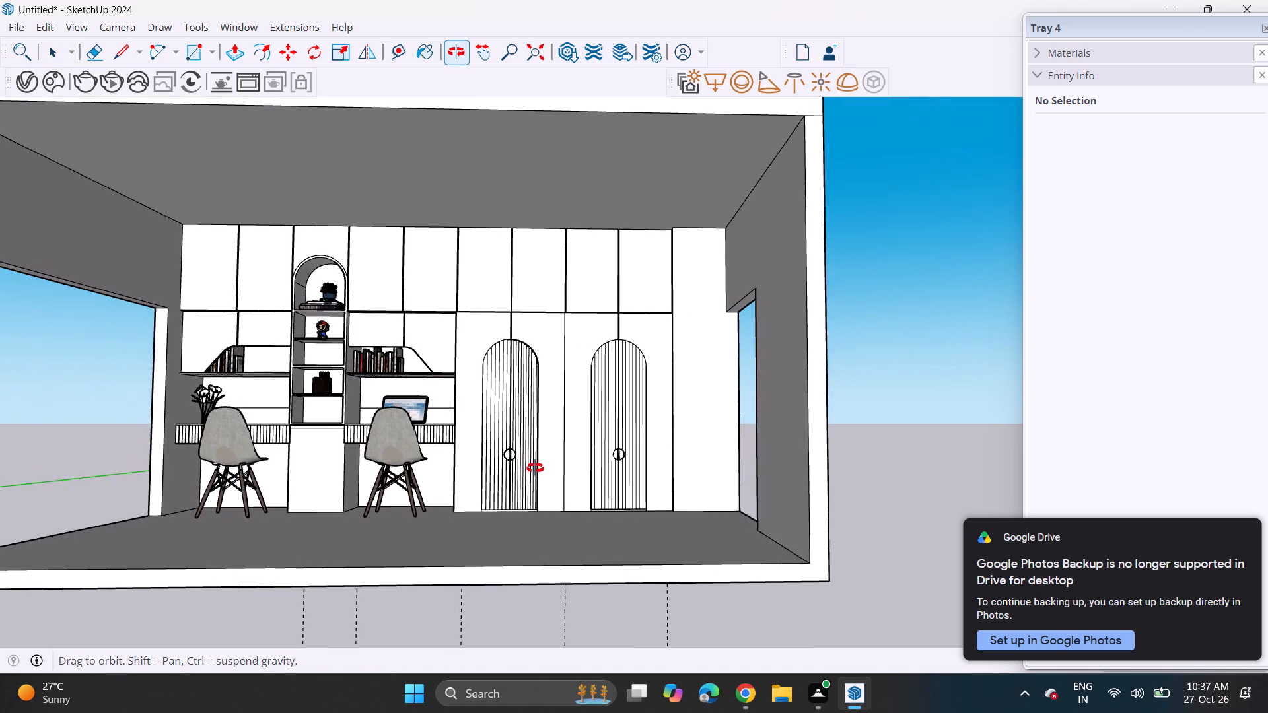
middle_click_drag(535, 468, 528, 467)
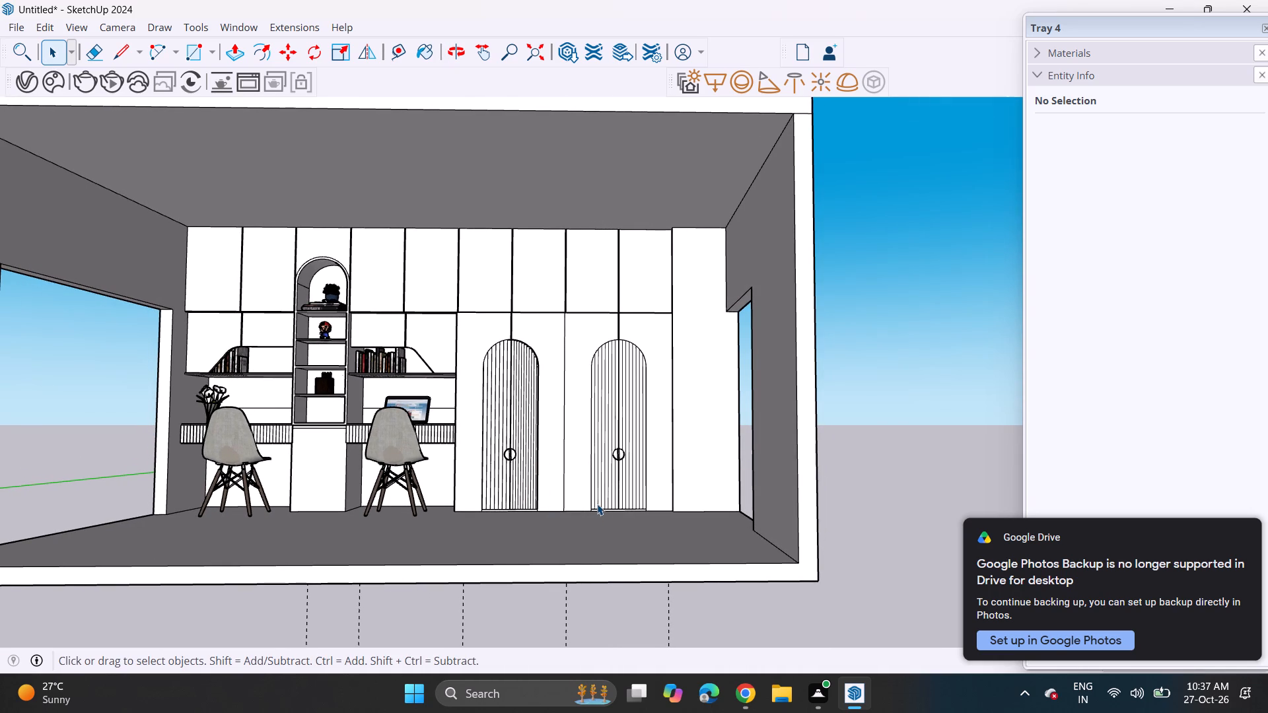
middle_click_drag(575, 528, 561, 547)
scroll(558, 547, "up", 10)
scroll(505, 457, "up", 4)
middle_click_drag(472, 470, 437, 549)
scroll(433, 553, "up", 1)
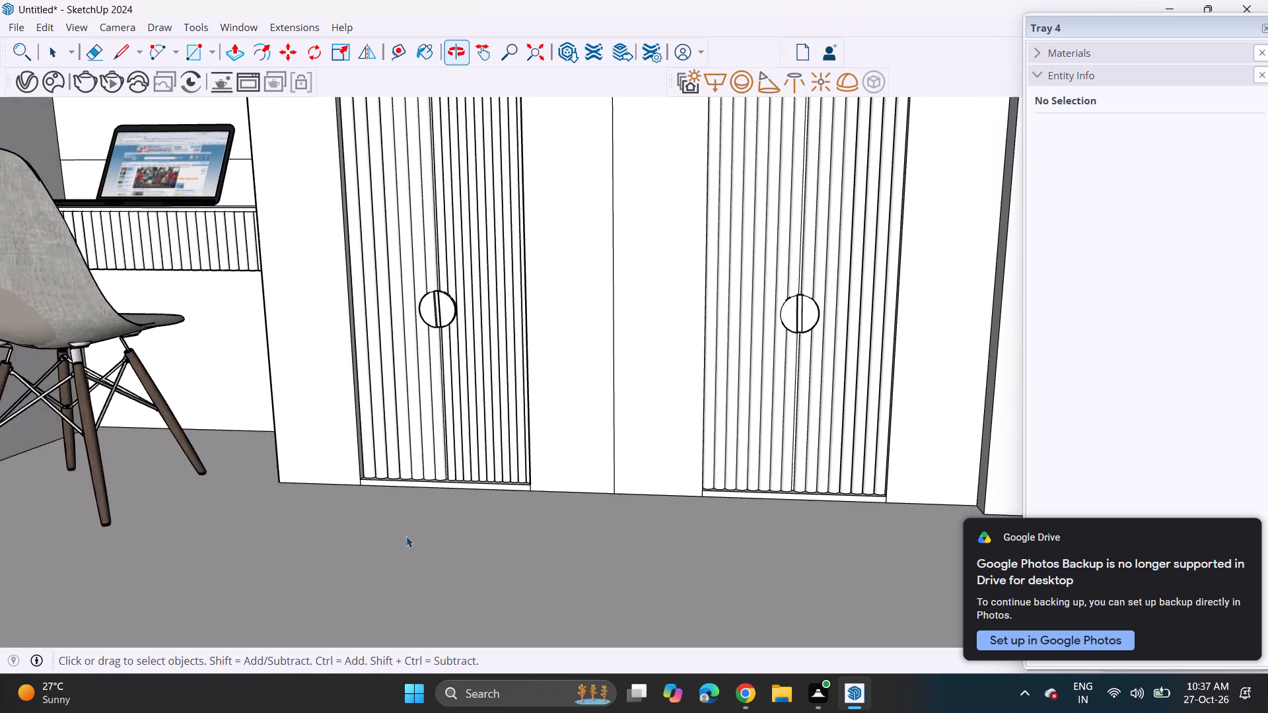
scroll(394, 502, "up", 6)
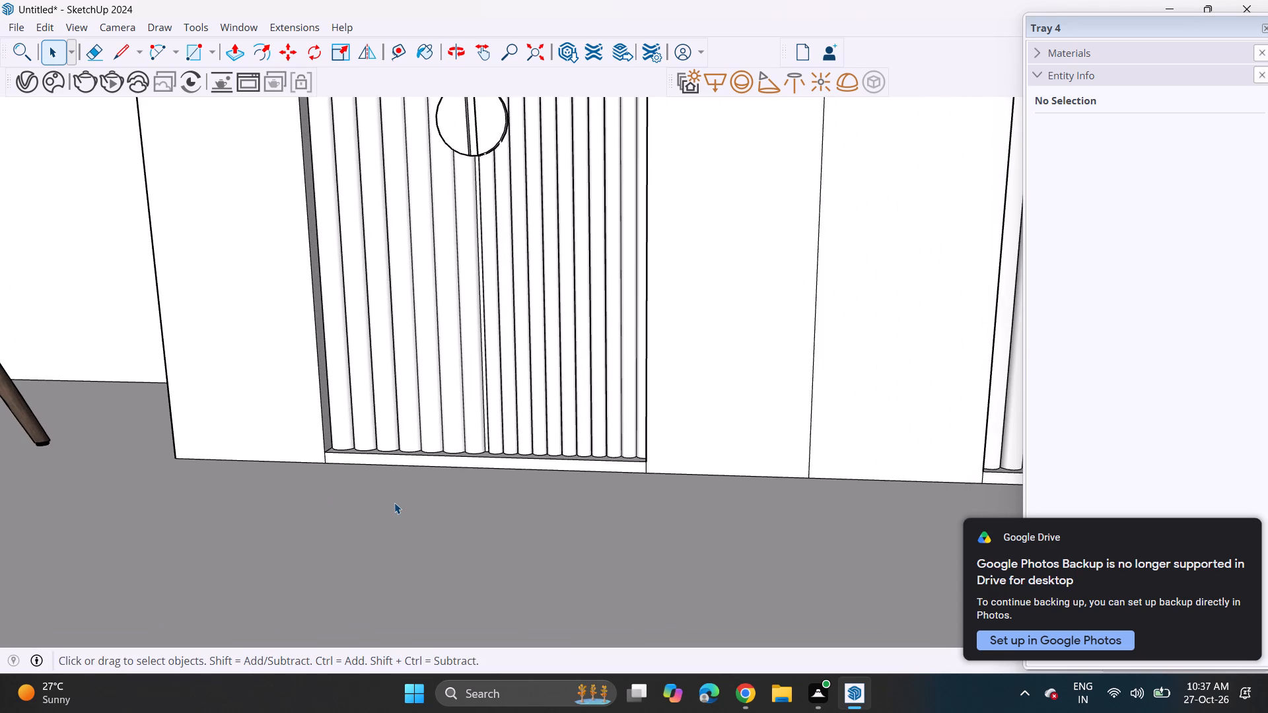
left_click(238, 55)
scroll(319, 424, "up", 1)
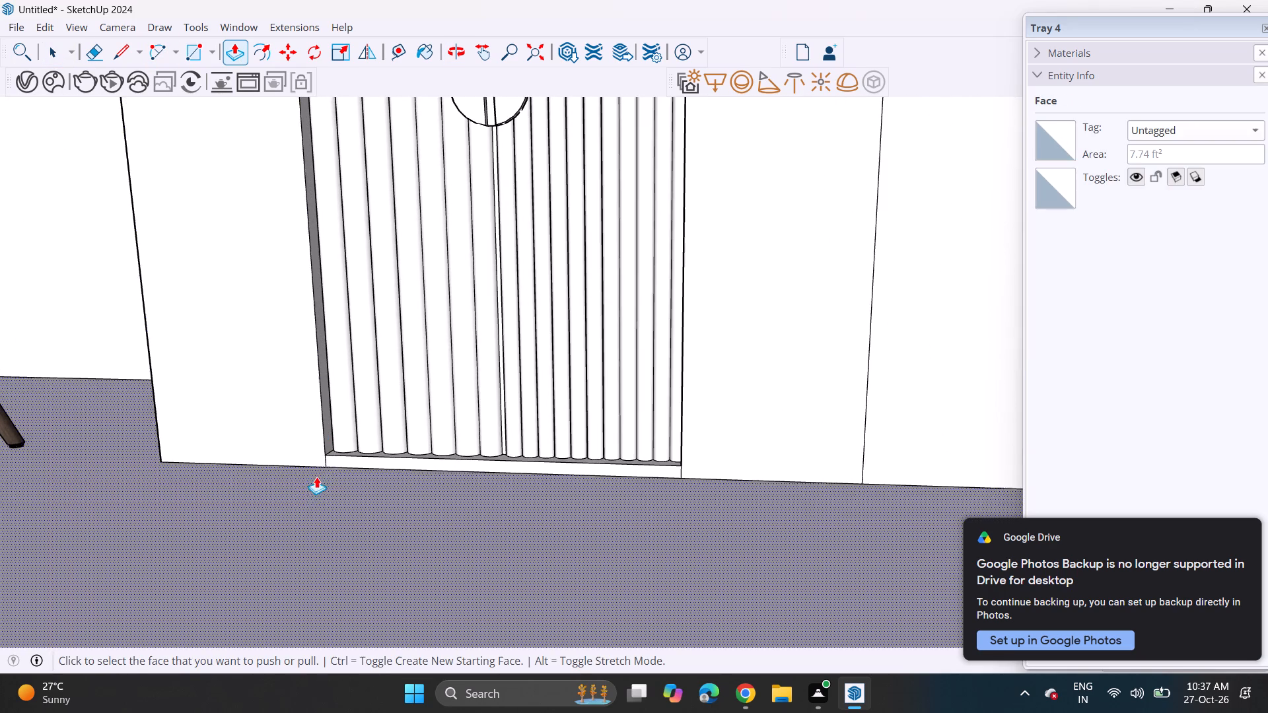
middle_click_drag(330, 450, 337, 476)
scroll(340, 450, "up", 4)
left_click(345, 454)
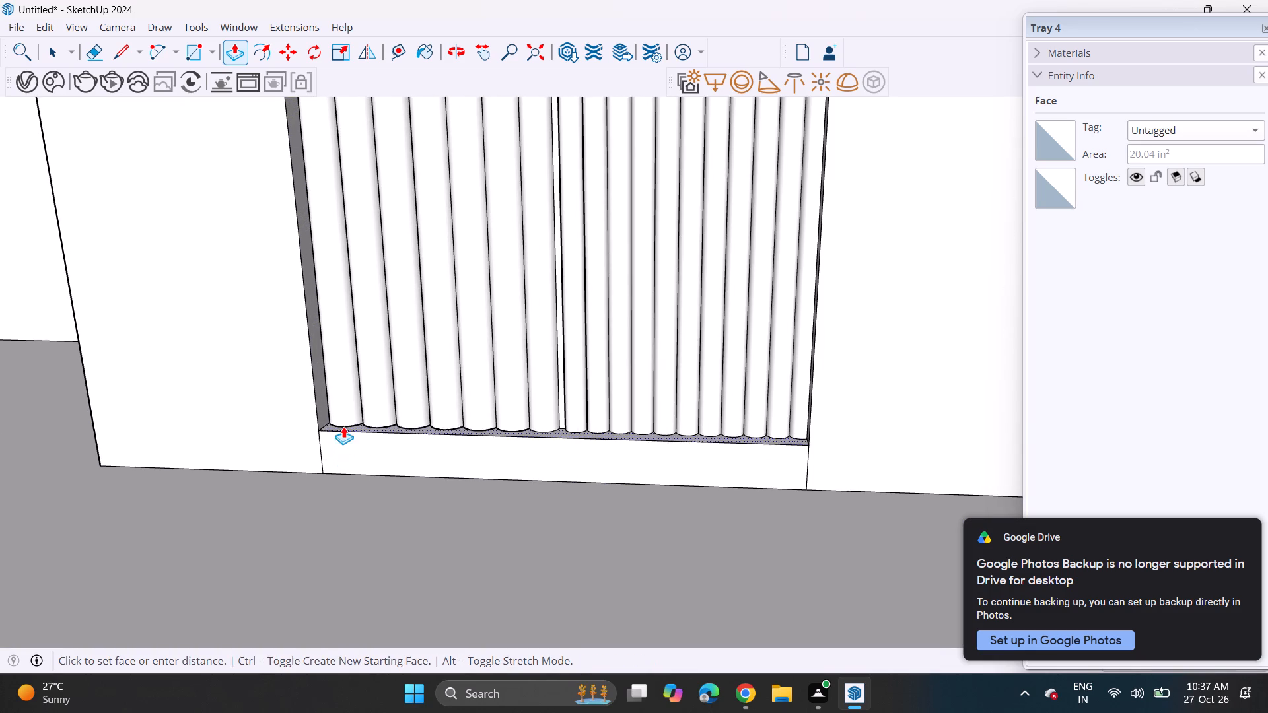
left_click(343, 422)
Repeat the same Push/Pull distance on the ledge below the other arched fluted doors.
scroll(318, 416, "down", 6)
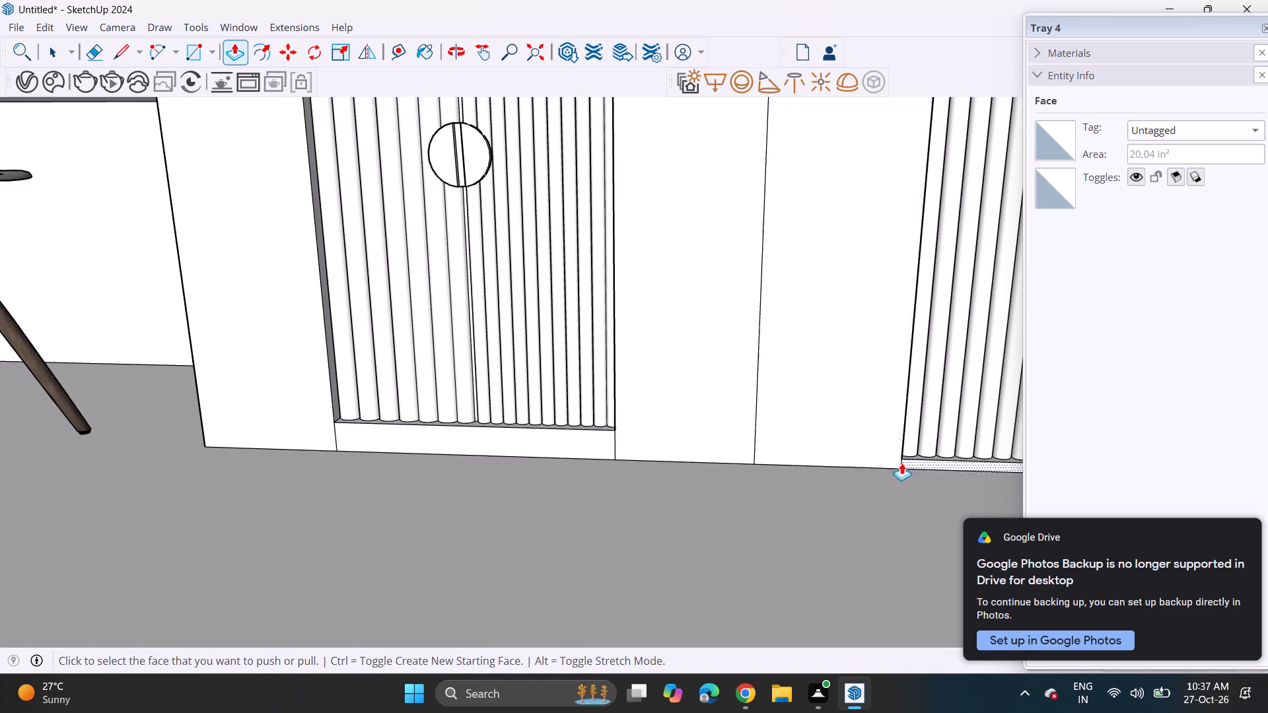
double_click(918, 459)
middle_click_drag(833, 502, 828, 442)
scroll(828, 442, "down", 3)
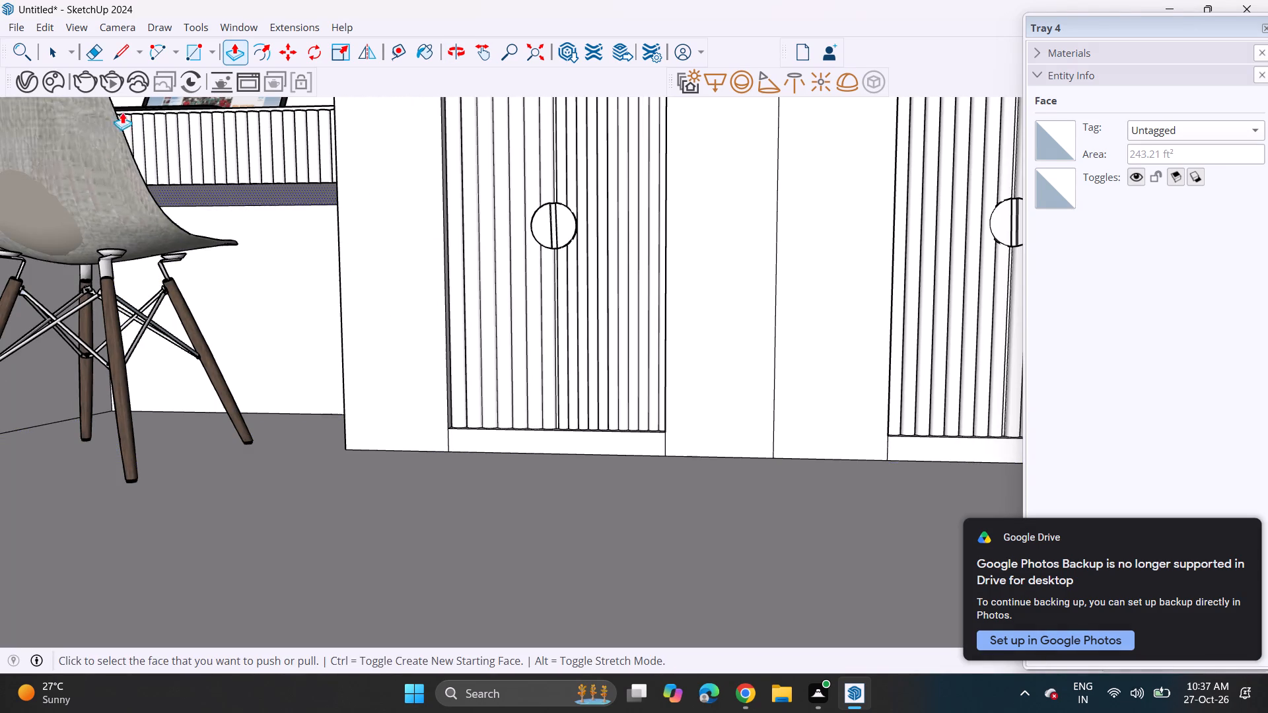
Draw horizontal lines level with the bottom of the flutes across the plain panels beside and between the arched doors.
left_click(124, 48)
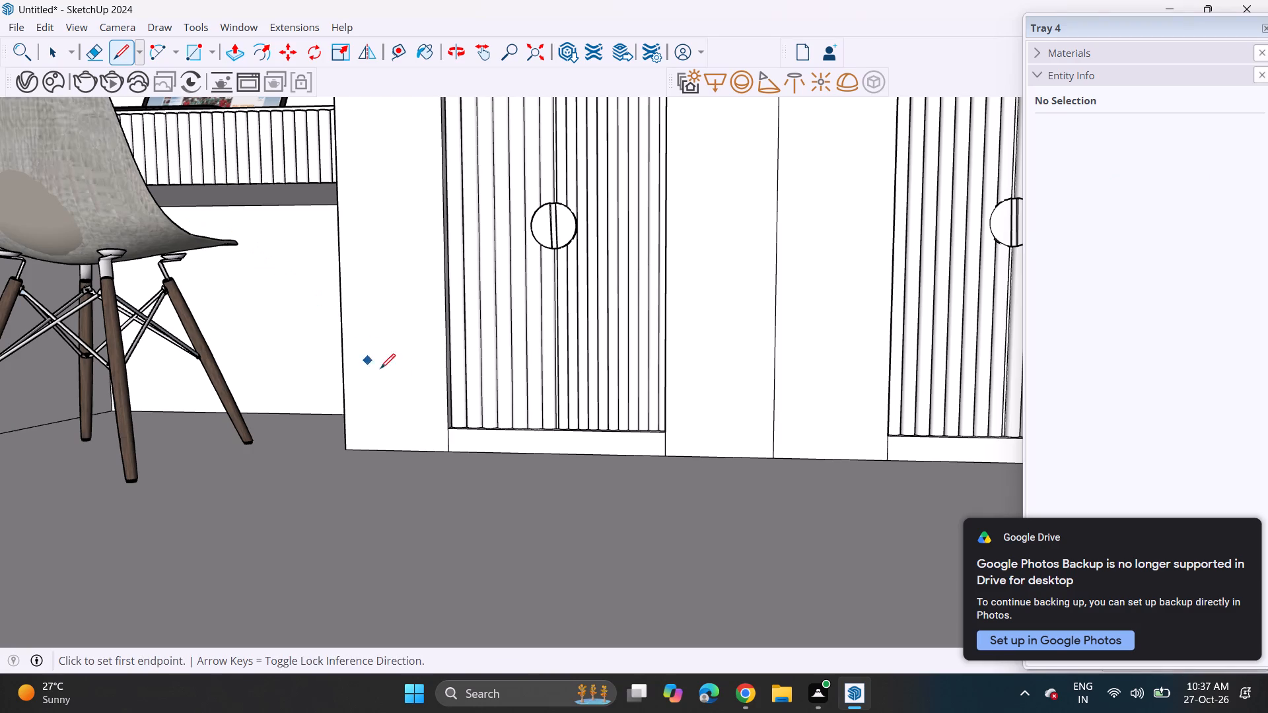
left_click(444, 431)
left_click(345, 426)
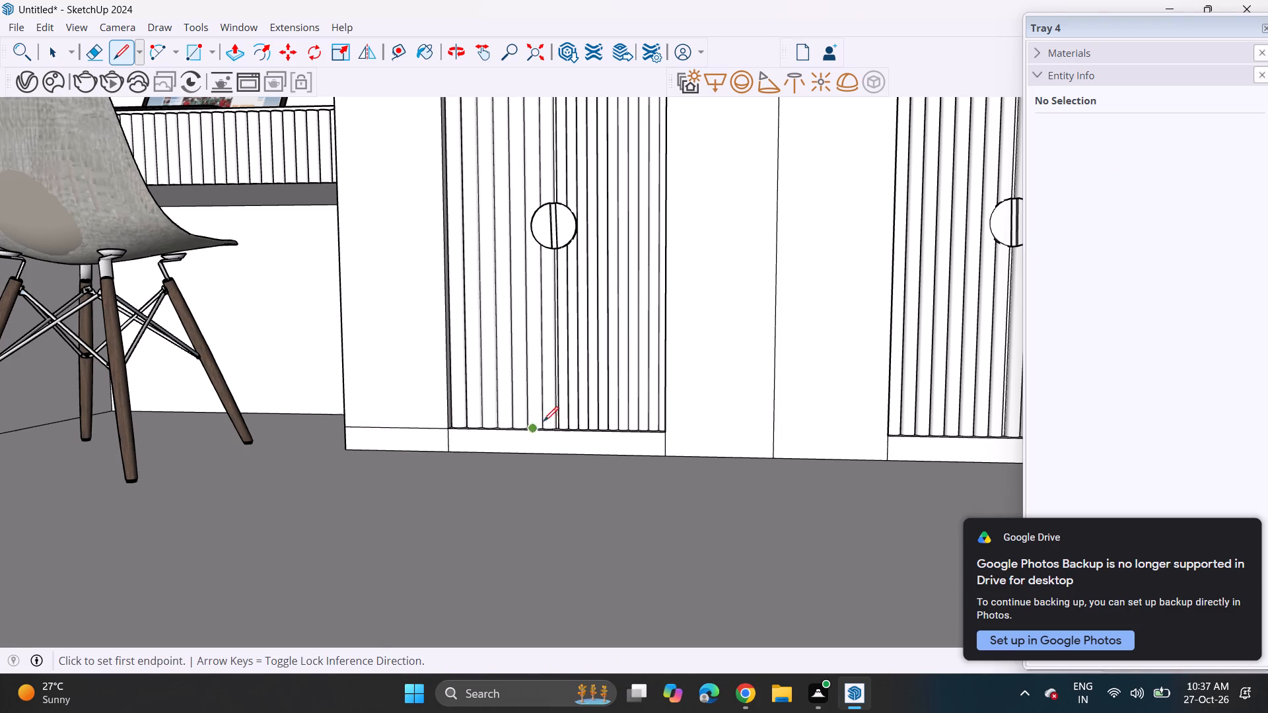
left_click(670, 436)
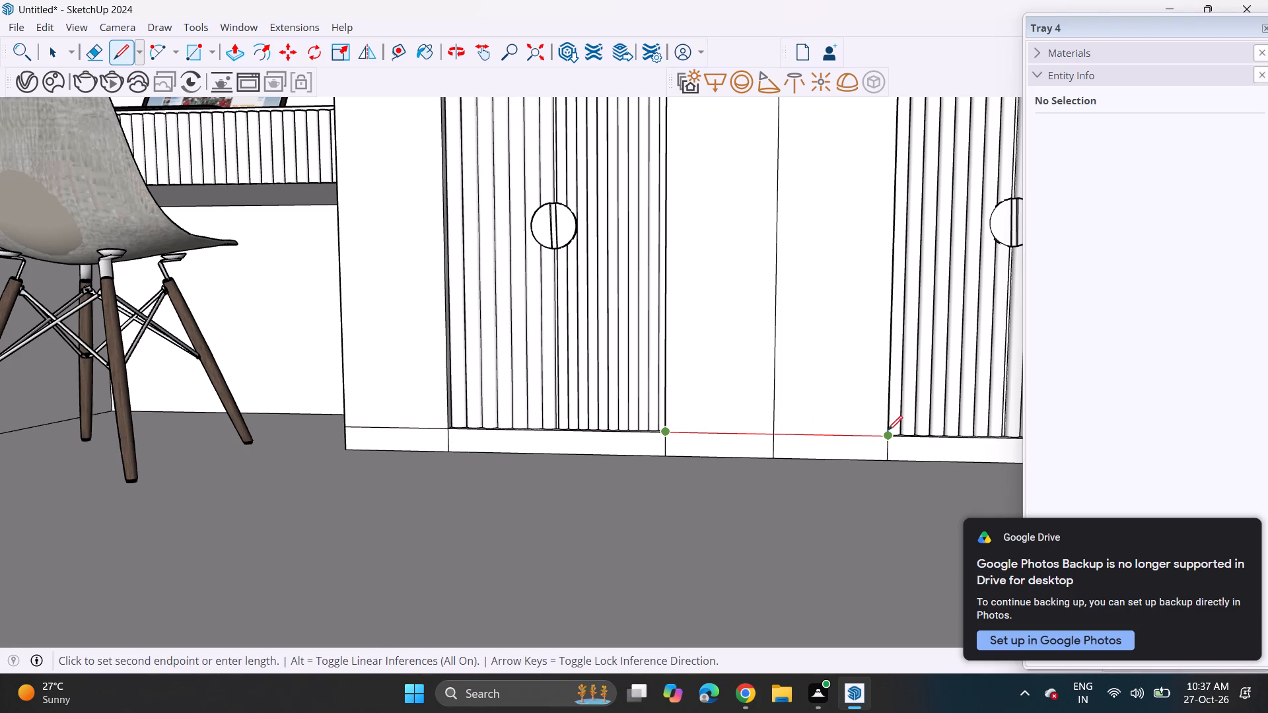
left_click(888, 430)
scroll(723, 430, "down", 3)
middle_click_drag(720, 391, 591, 386)
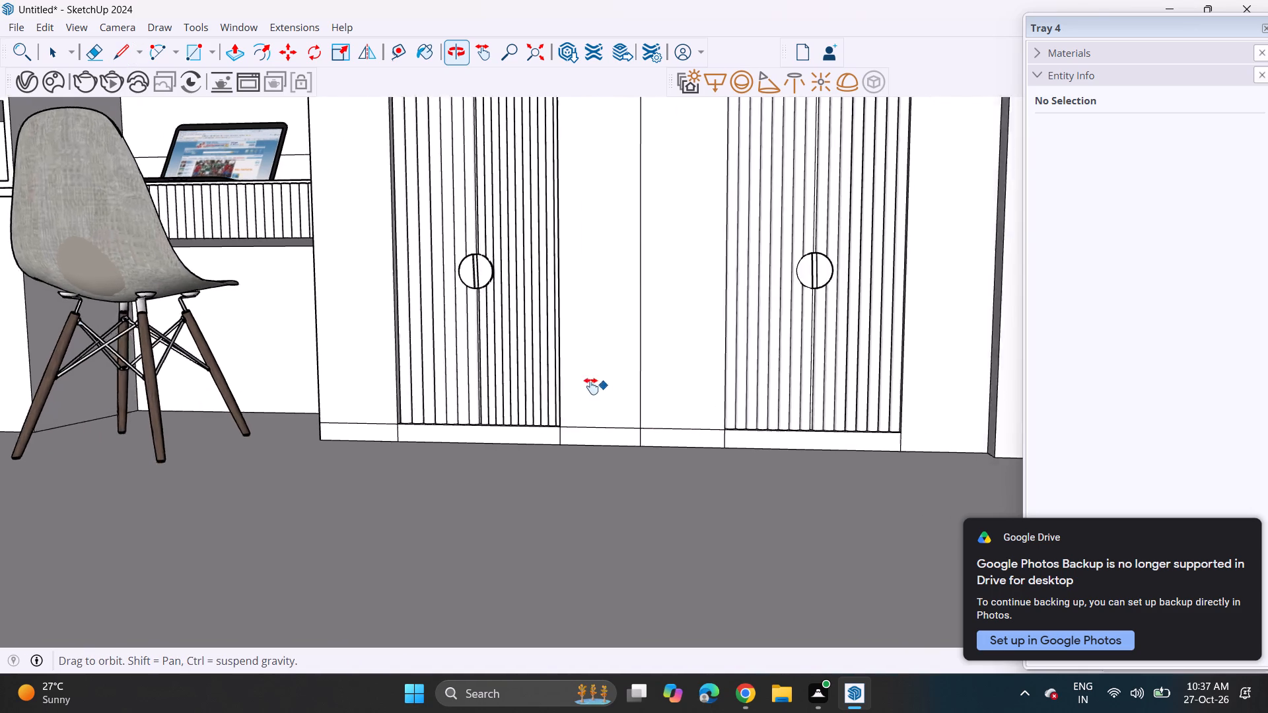
middle_click_drag(591, 386, 499, 387)
left_click(798, 433)
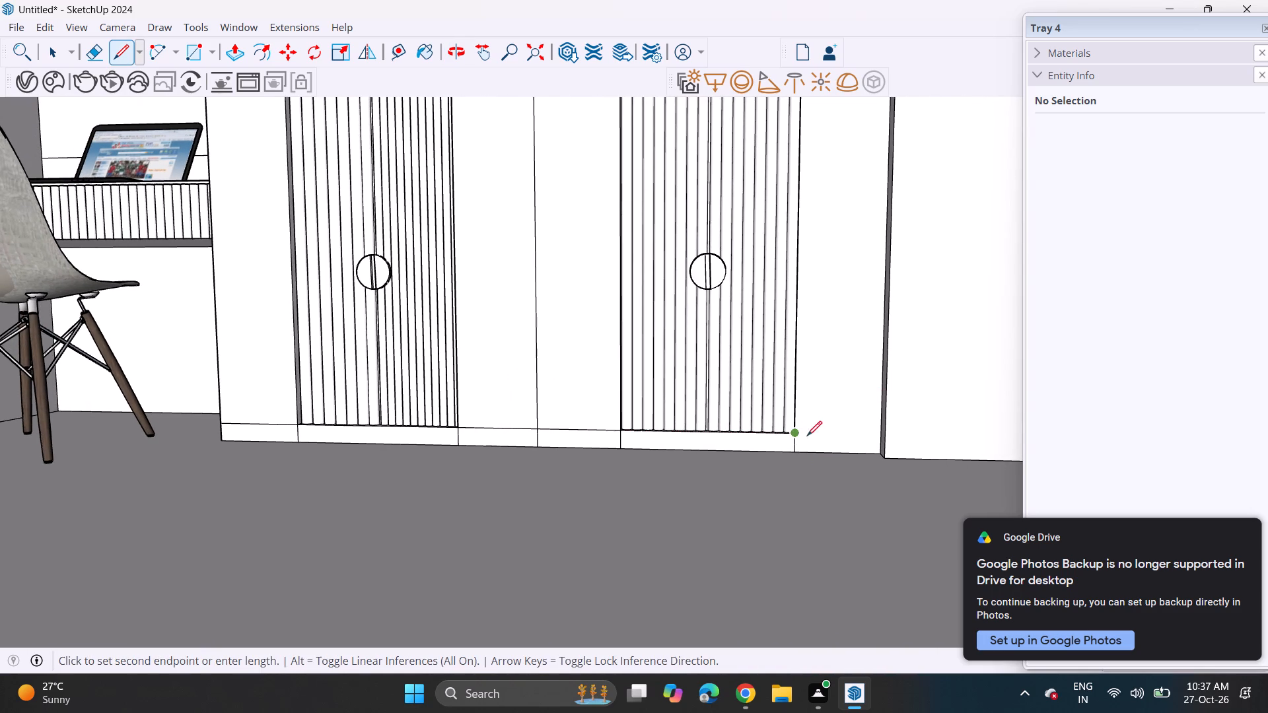
left_click(878, 430)
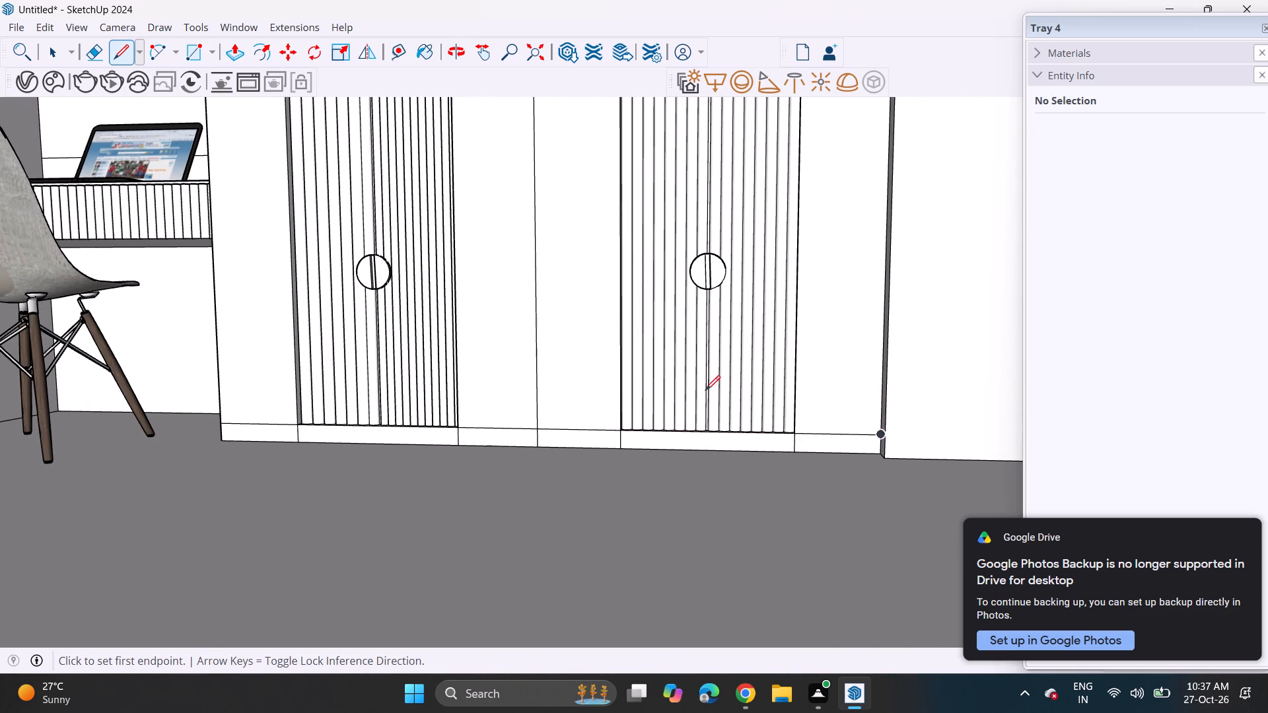
Erase the five short vertical edges dividing the base strip below the arched doors and plain panels.
left_click(85, 55)
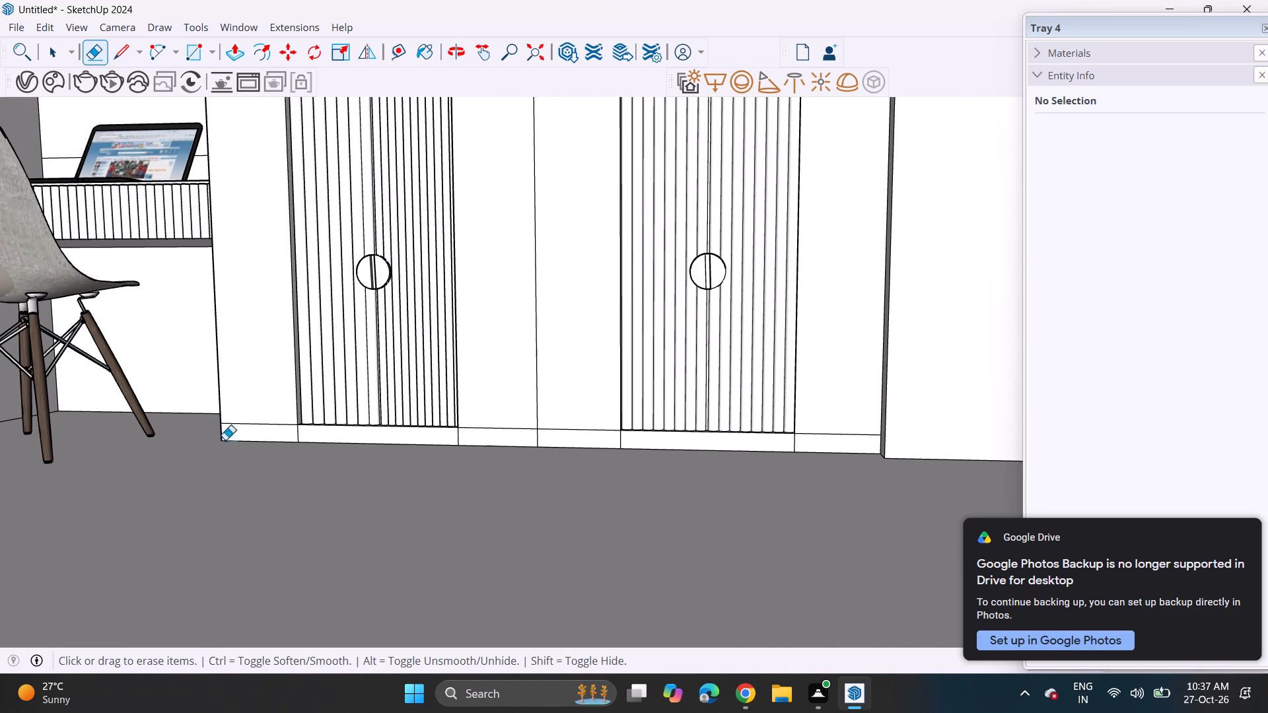
left_click(297, 436)
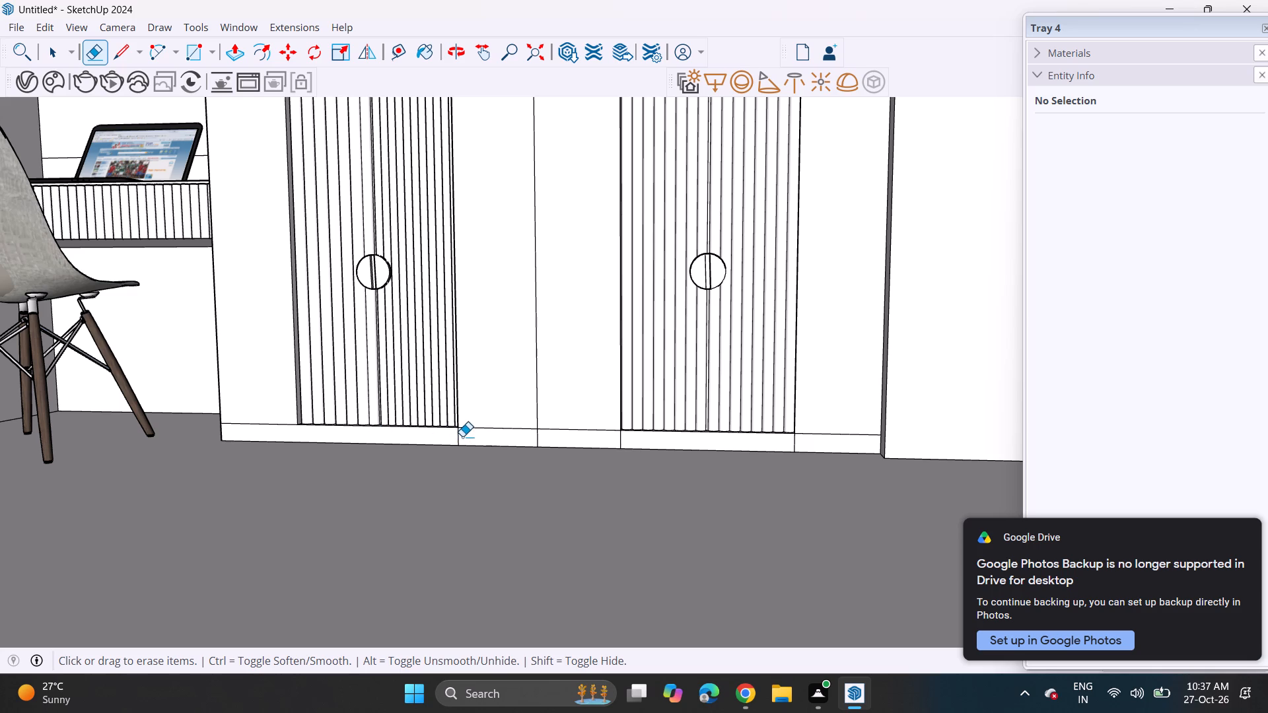
left_click(460, 436)
left_click_drag(530, 436, 540, 436)
left_click(623, 440)
left_click(797, 440)
left_click(792, 440)
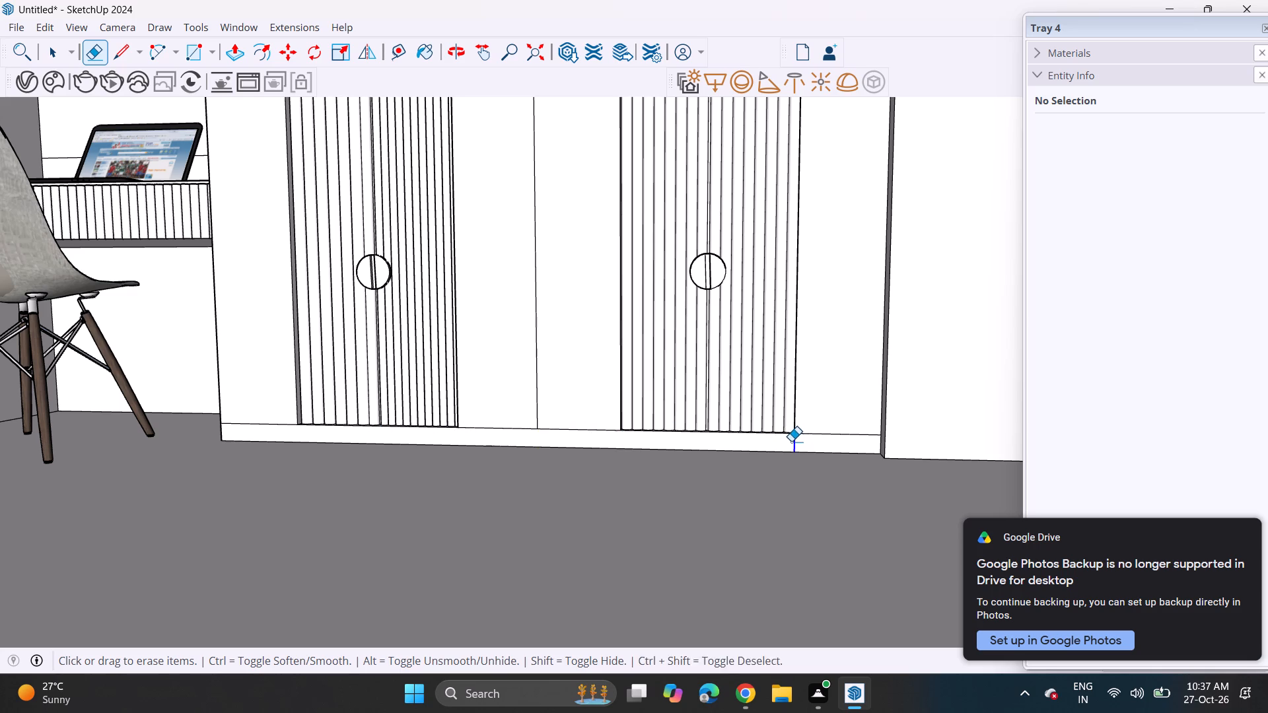
Examine the full cabinet wall, desks and base strip from the front of the room.
scroll(427, 413, "down", 5)
scroll(427, 413, "up", 1)
scroll(427, 413, "down", 7)
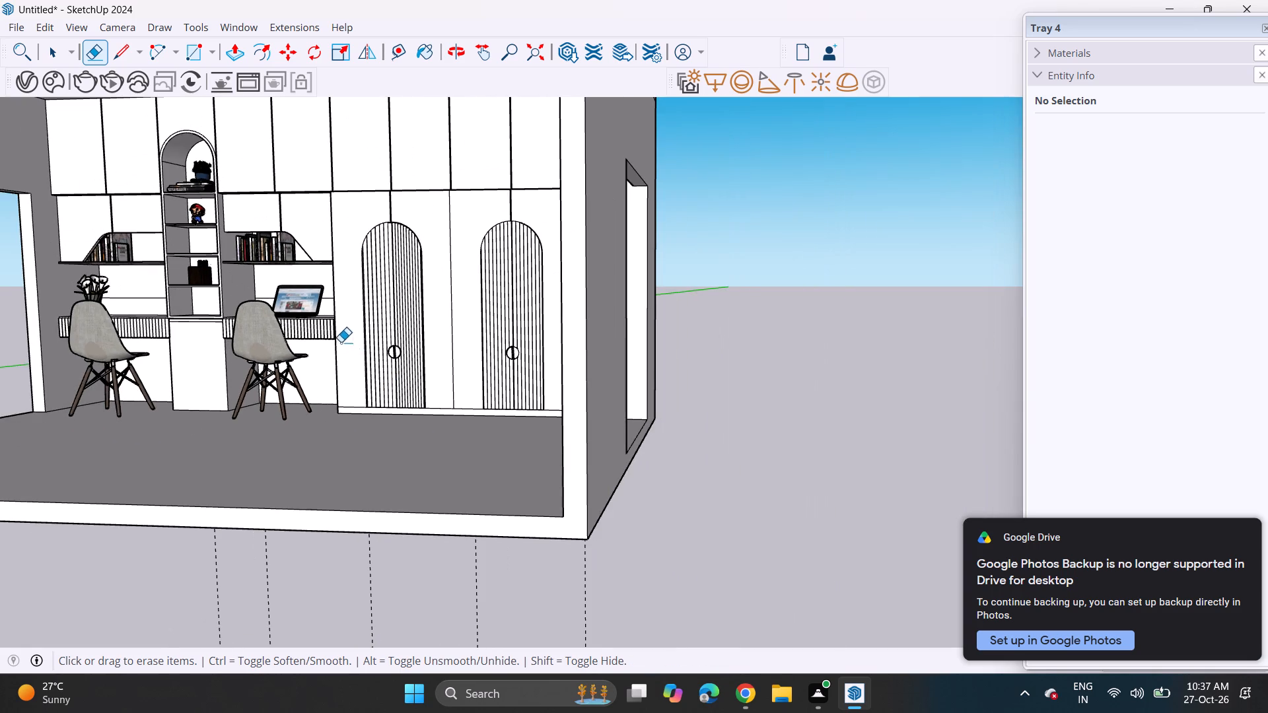
scroll(325, 332, "up", 1)
middle_click_drag(325, 331, 590, 362, "shift")
scroll(591, 338, "down", 3)
middle_click_drag(474, 339, 450, 373, "shift")
scroll(450, 373, "up", 1)
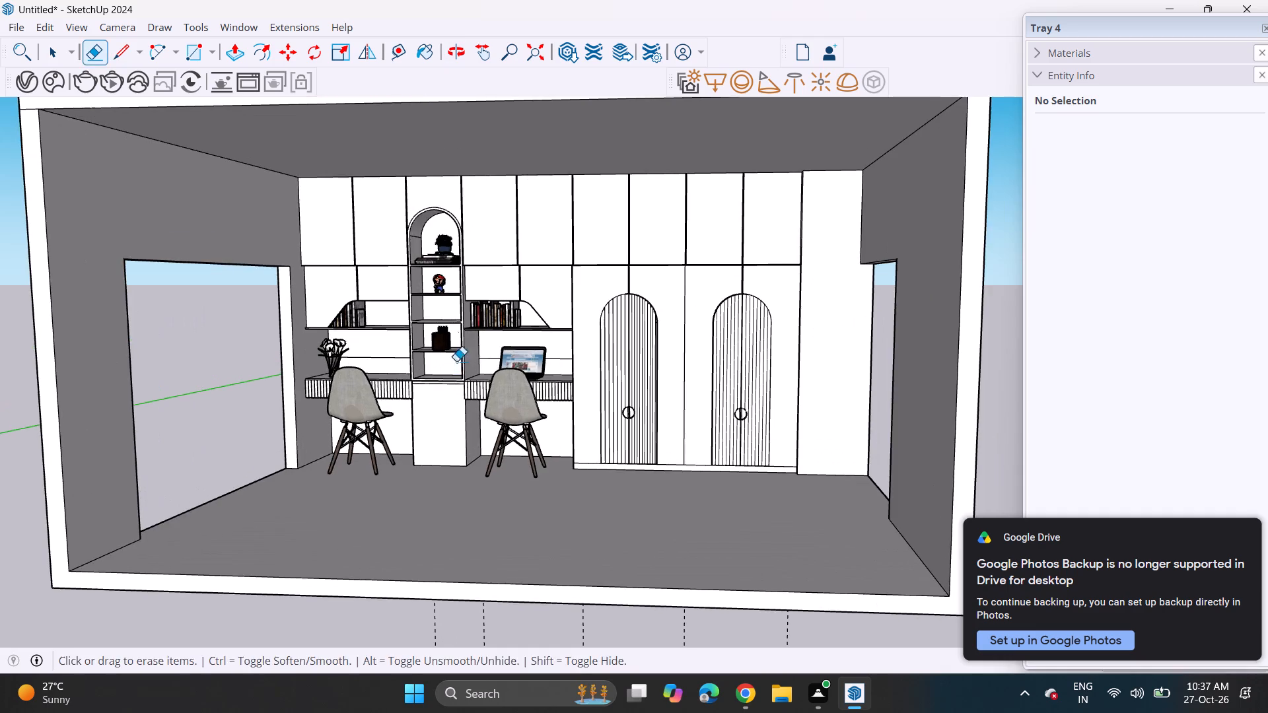
middle_click_drag(516, 347, 553, 339)
middle_click_drag(555, 334, 530, 354, "shift")
middle_click_drag(518, 356, 511, 342)
scroll(509, 337, "up", 1)
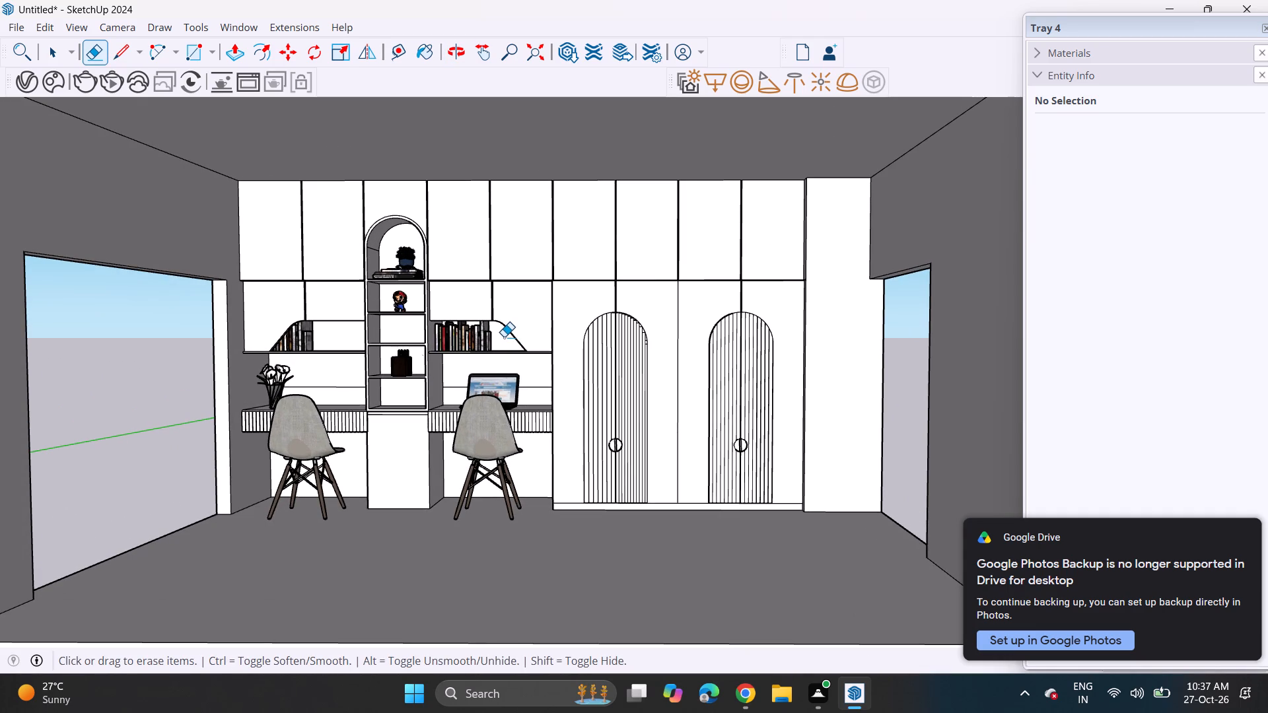
Copy the ceiling face with its bounding edges along the red axis to the open space beyond the room's side wall.
scroll(382, 220, "down", 1)
scroll(382, 220, "up", 1)
scroll(382, 220, "down", 3)
middle_click_drag(374, 180, 427, 217)
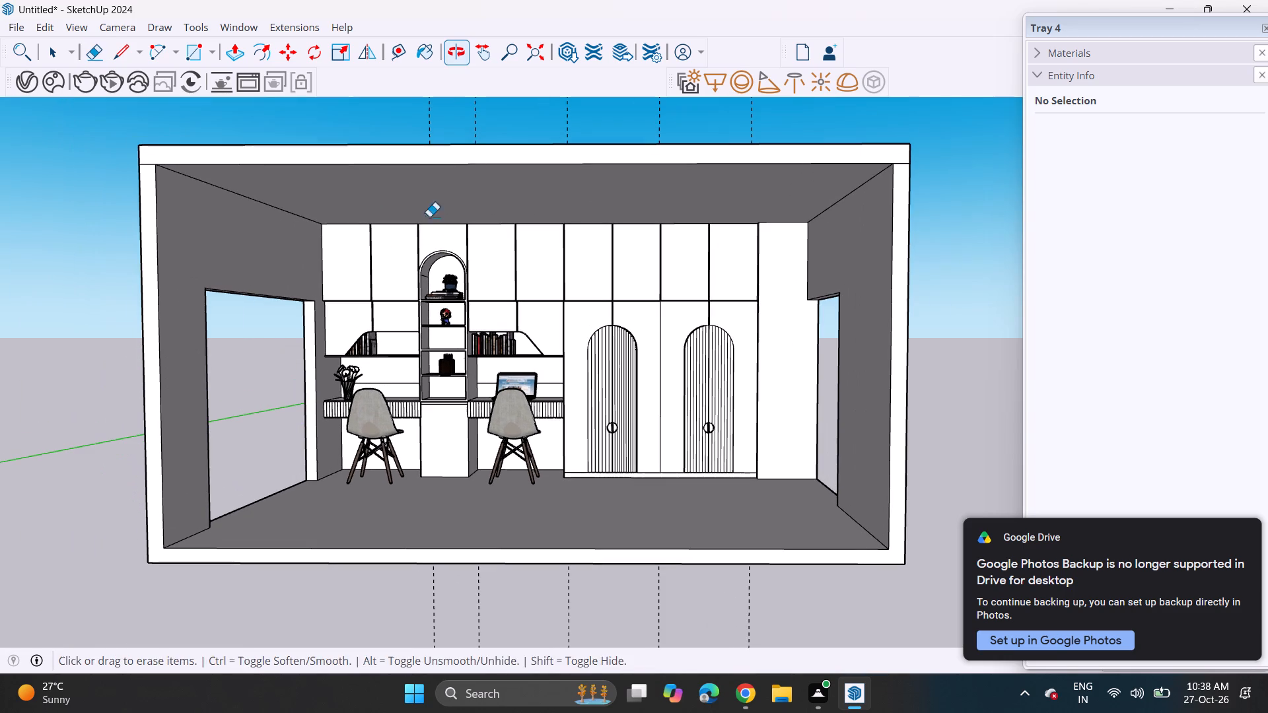
key("space")
double_click(452, 199)
key("m")
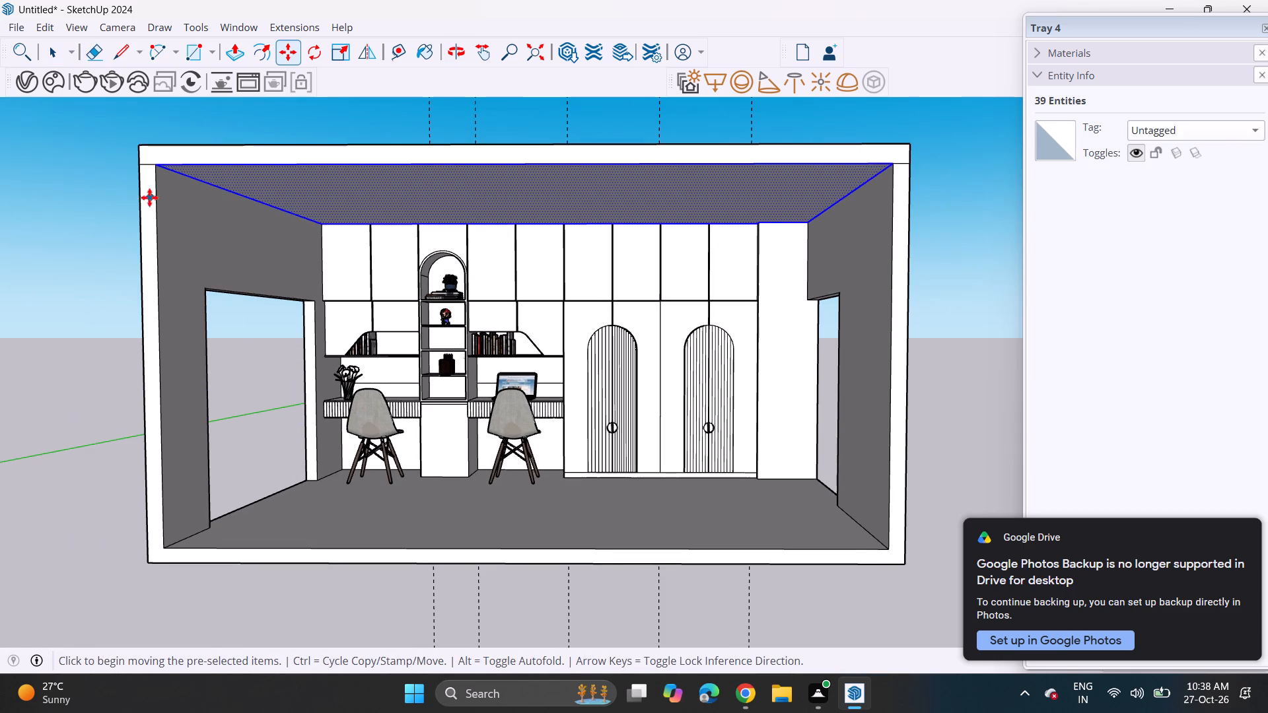
left_click(157, 164)
scroll(437, 164, "down", 4)
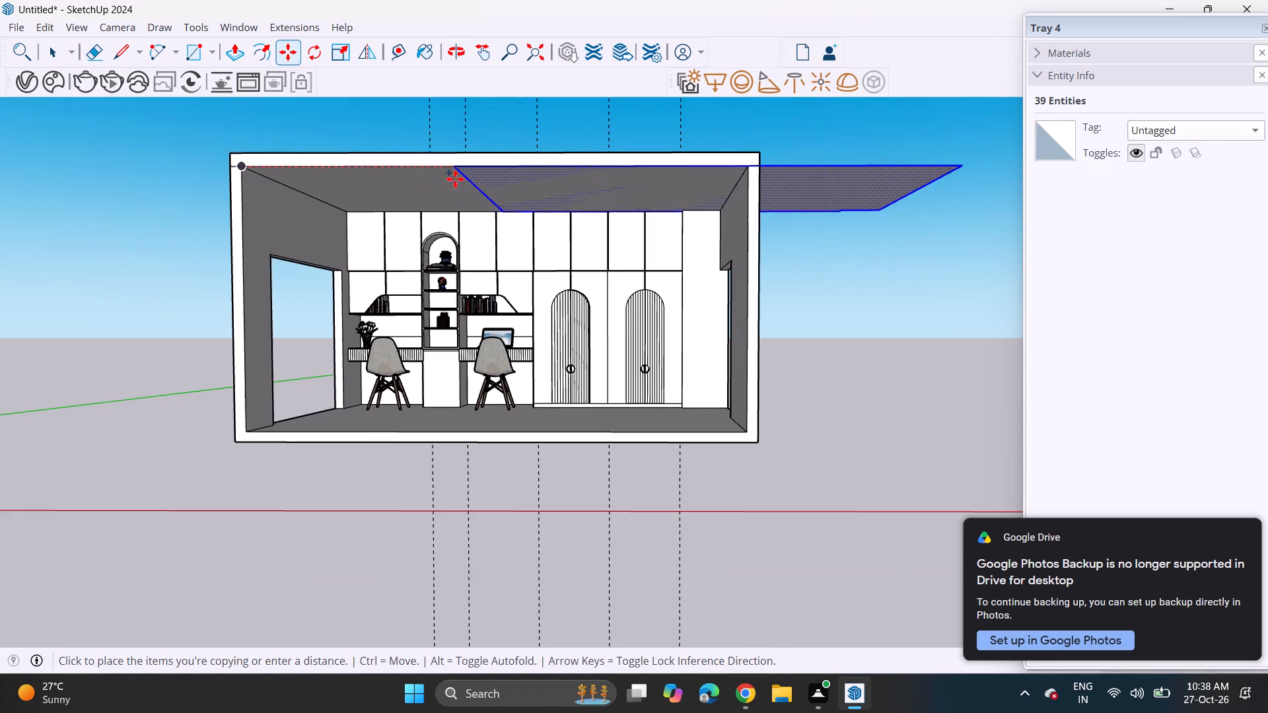
middle_click_drag(455, 179, 184, 211, "shift")
left_click(575, 205)
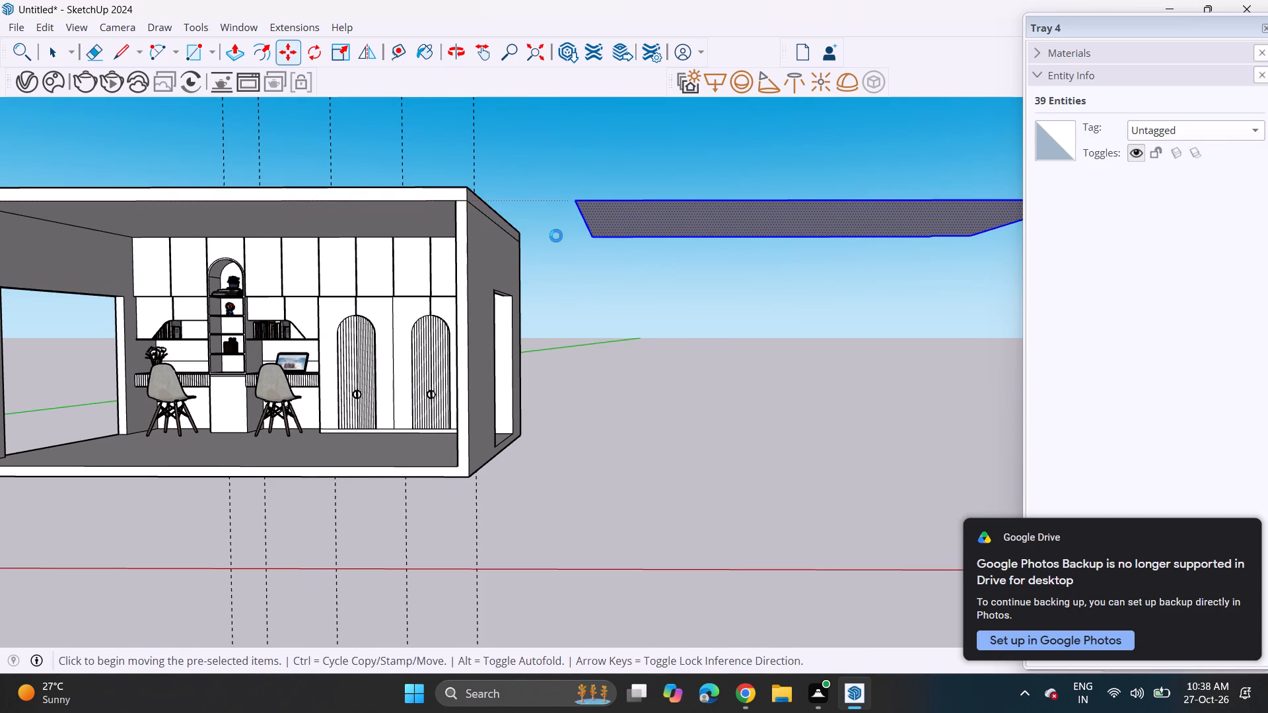
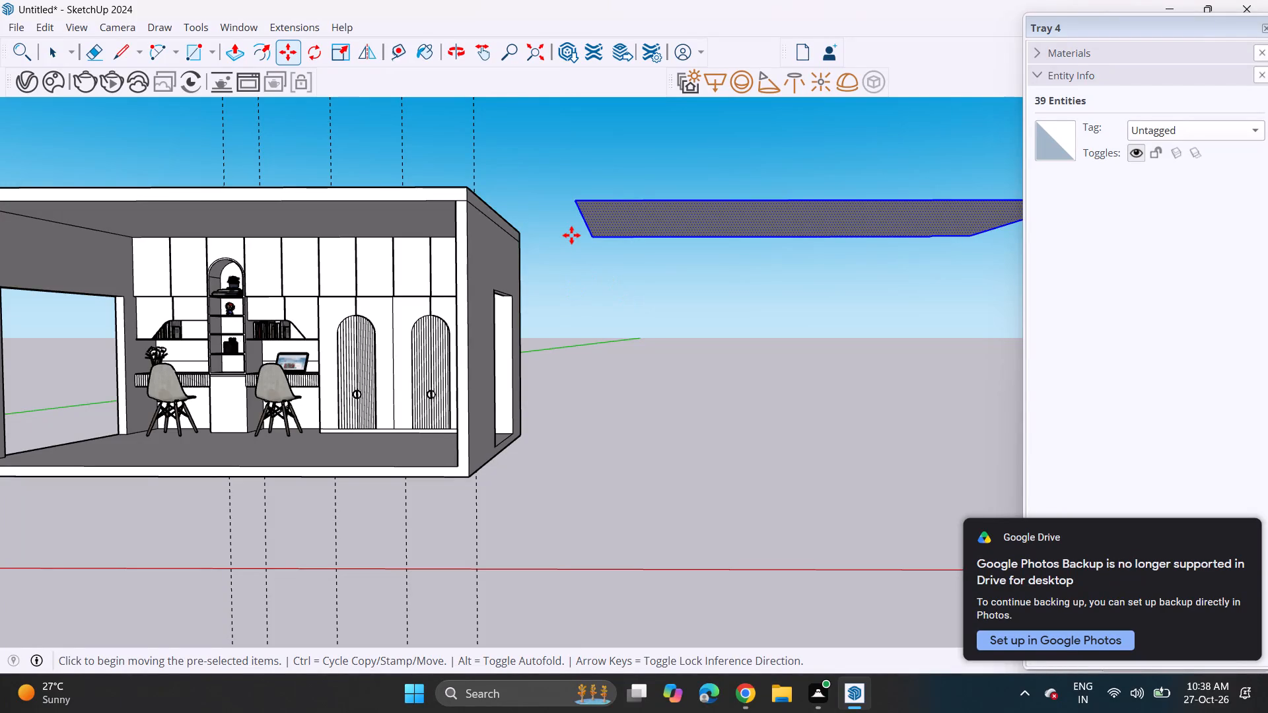
Push/Pull the copied ceiling face downward to give it a thin slab thickness.
left_click(571, 235)
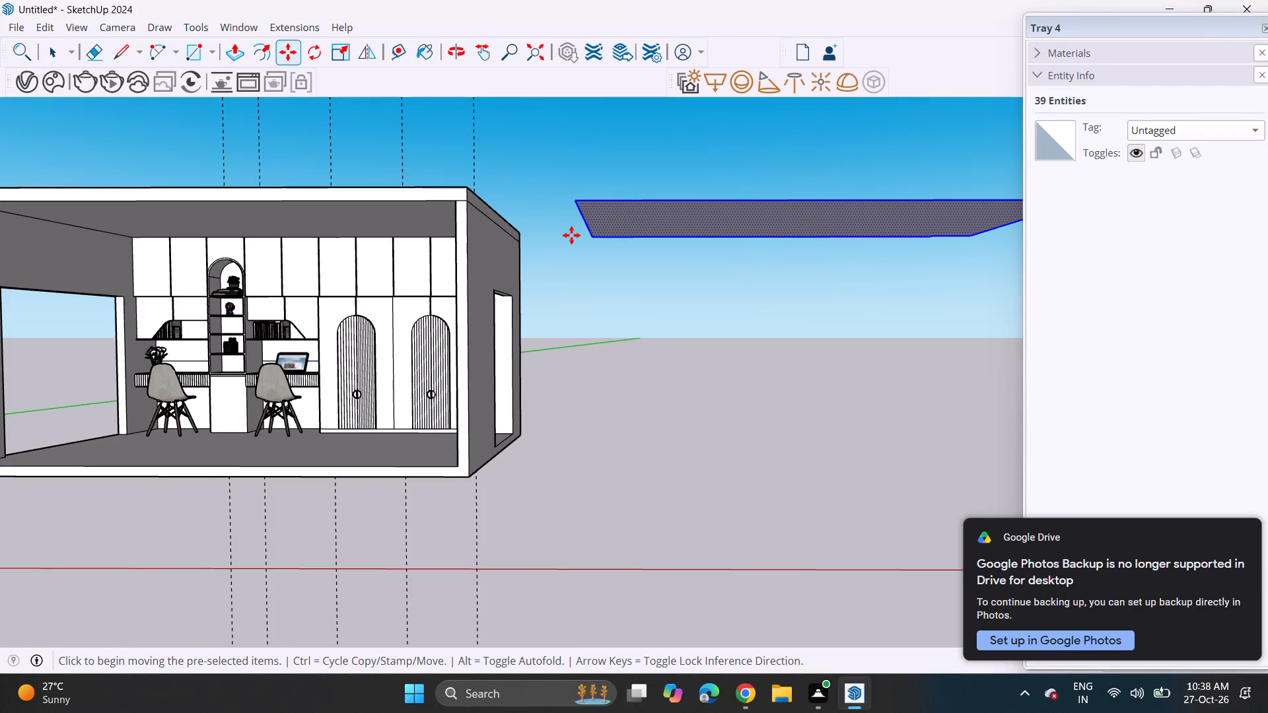
scroll(555, 245, "down", 3)
middle_click_drag(644, 246, 524, 265)
scroll(524, 265, "up", 1)
key("space")
key("m")
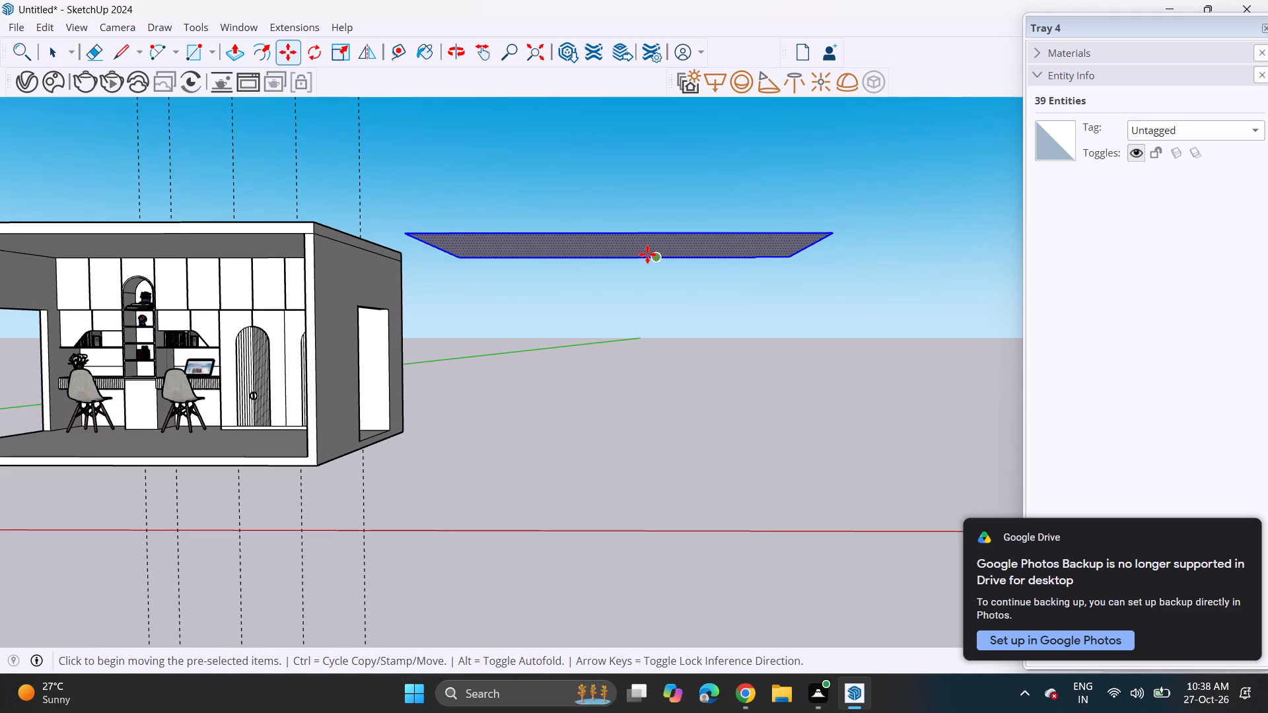
key("p")
key("Escape")
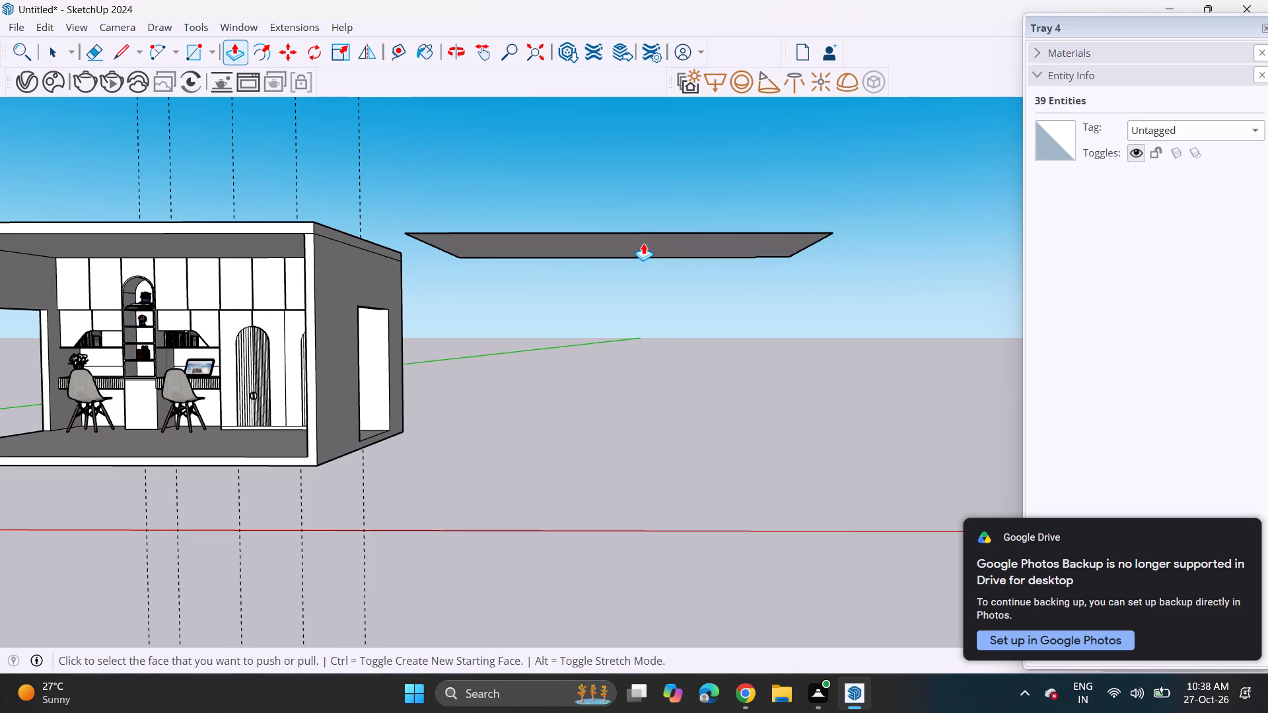
left_click(643, 246)
left_click(645, 255)
Offset the underside outline of the ceiling slab inward to leave a wide border around an inner panel.
middle_click_drag(654, 297, 639, 261)
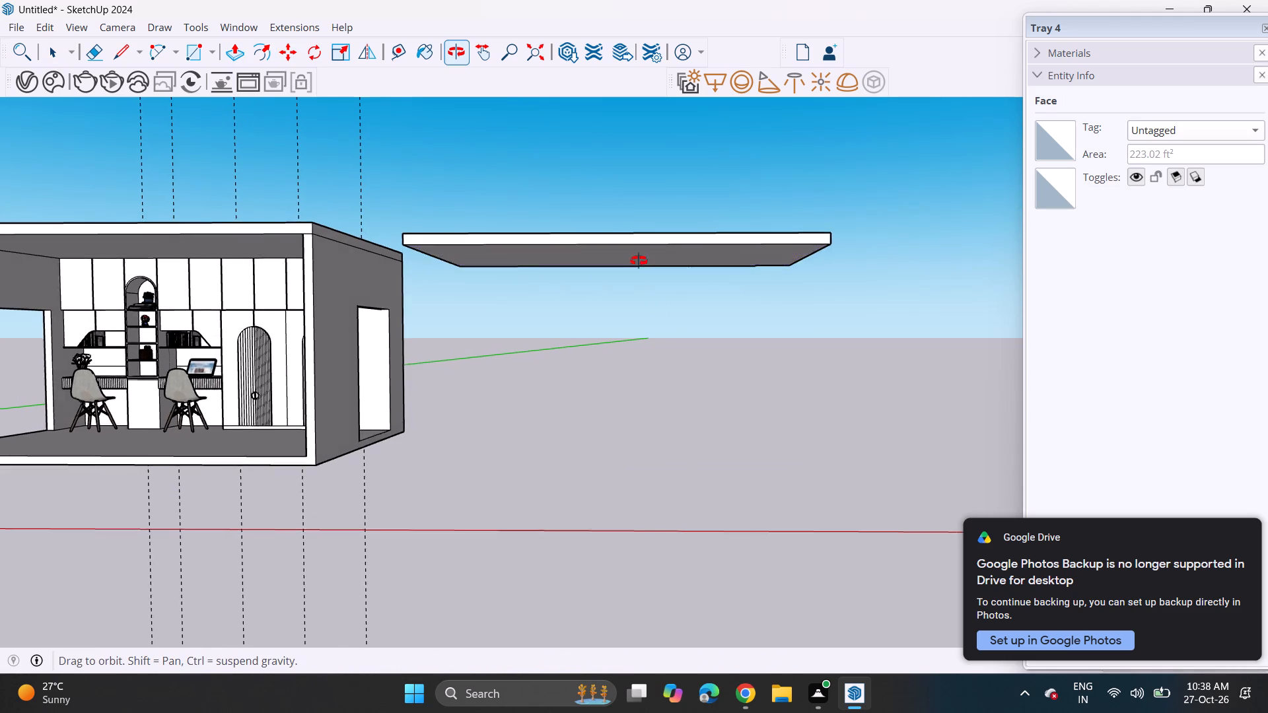
middle_click_drag(639, 261, 633, 213)
scroll(633, 213, "up", 3)
middle_click_drag(765, 238, 274, 253)
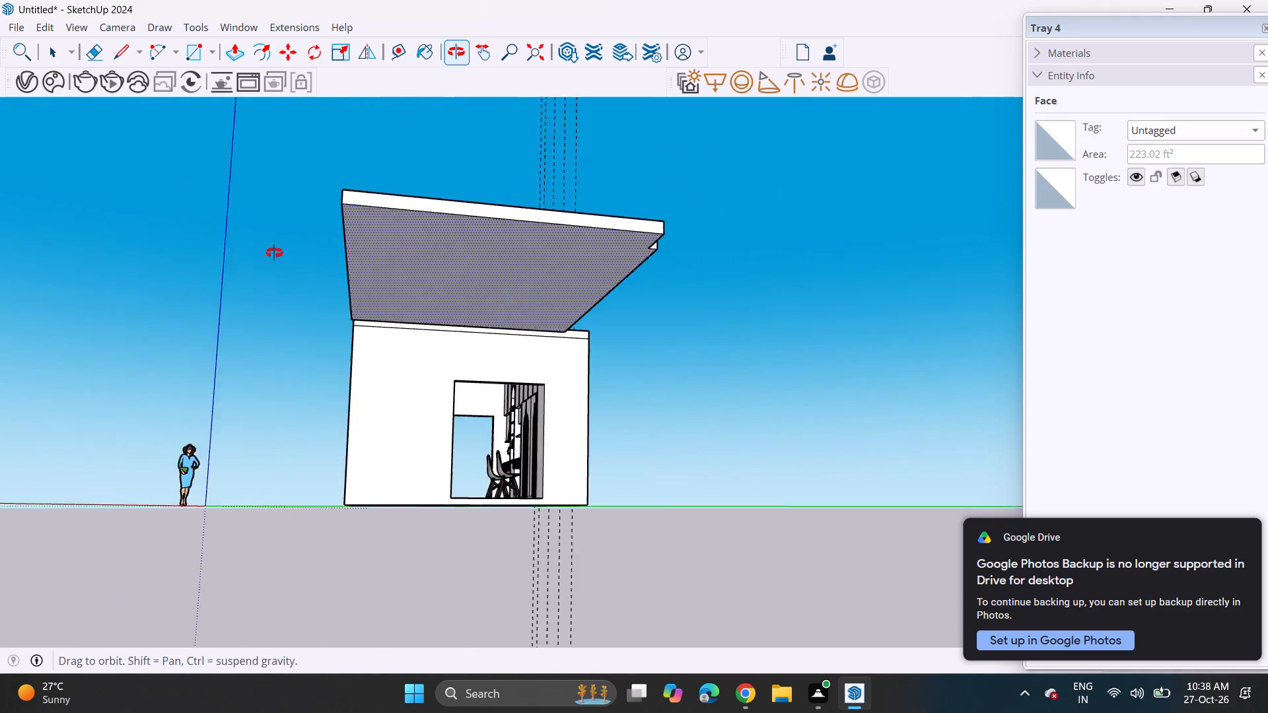
middle_click_drag(274, 253, 808, 225)
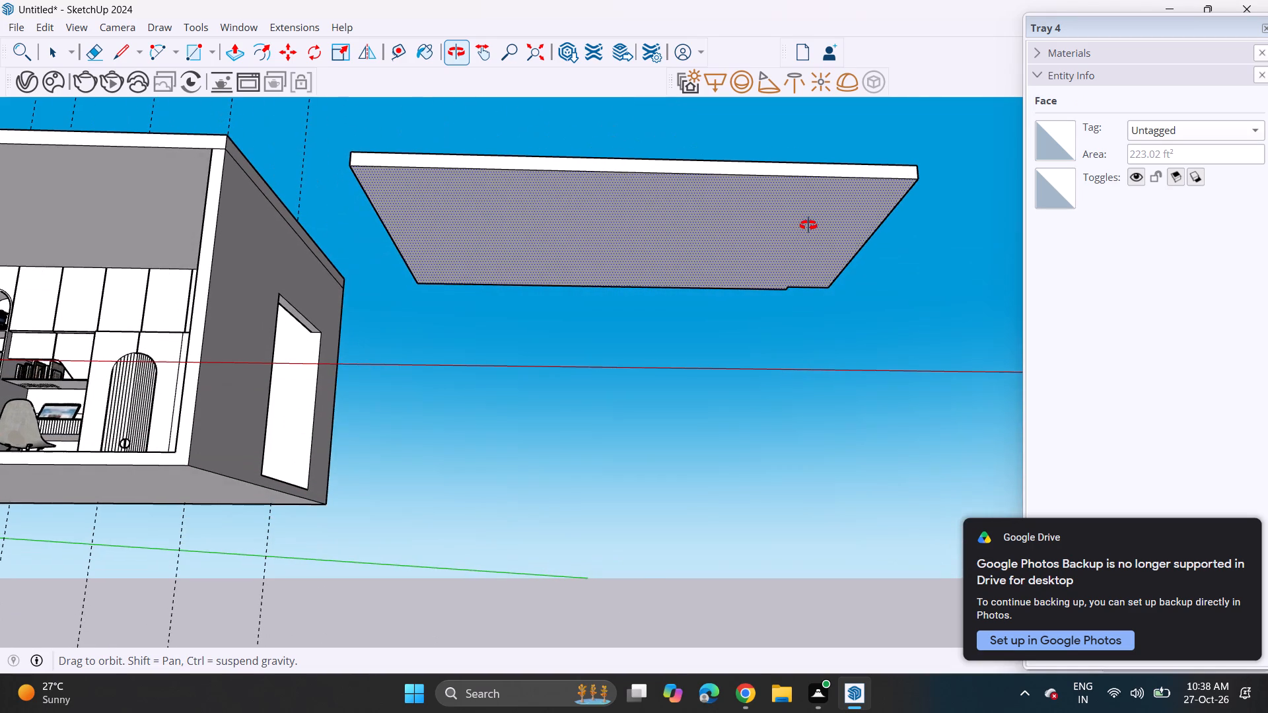
middle_click_drag(808, 225, 809, 228)
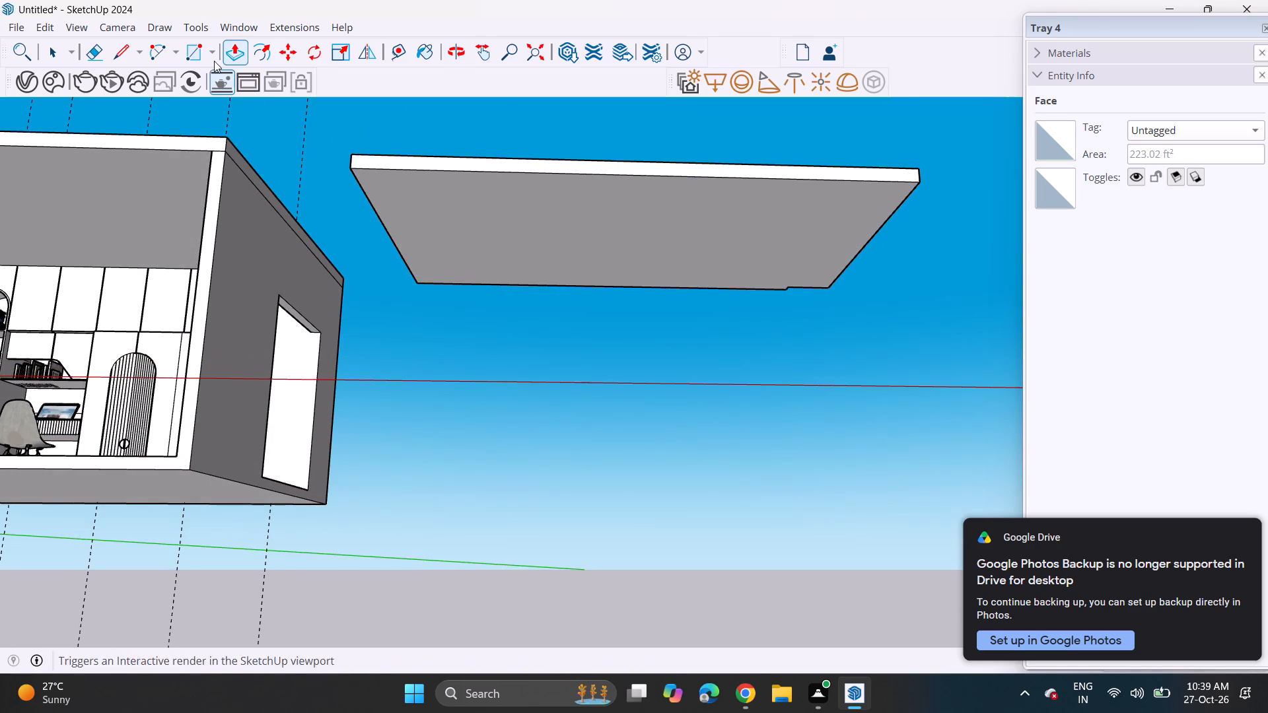
left_click(272, 59)
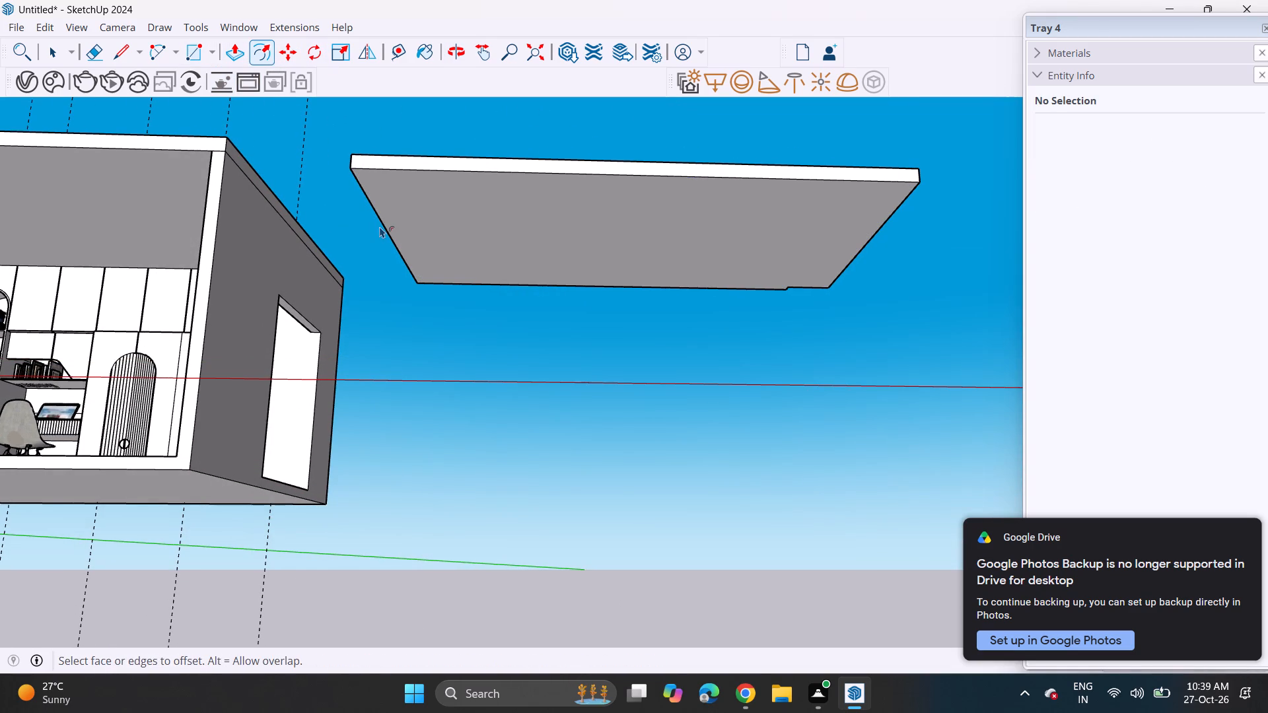
left_click(386, 213)
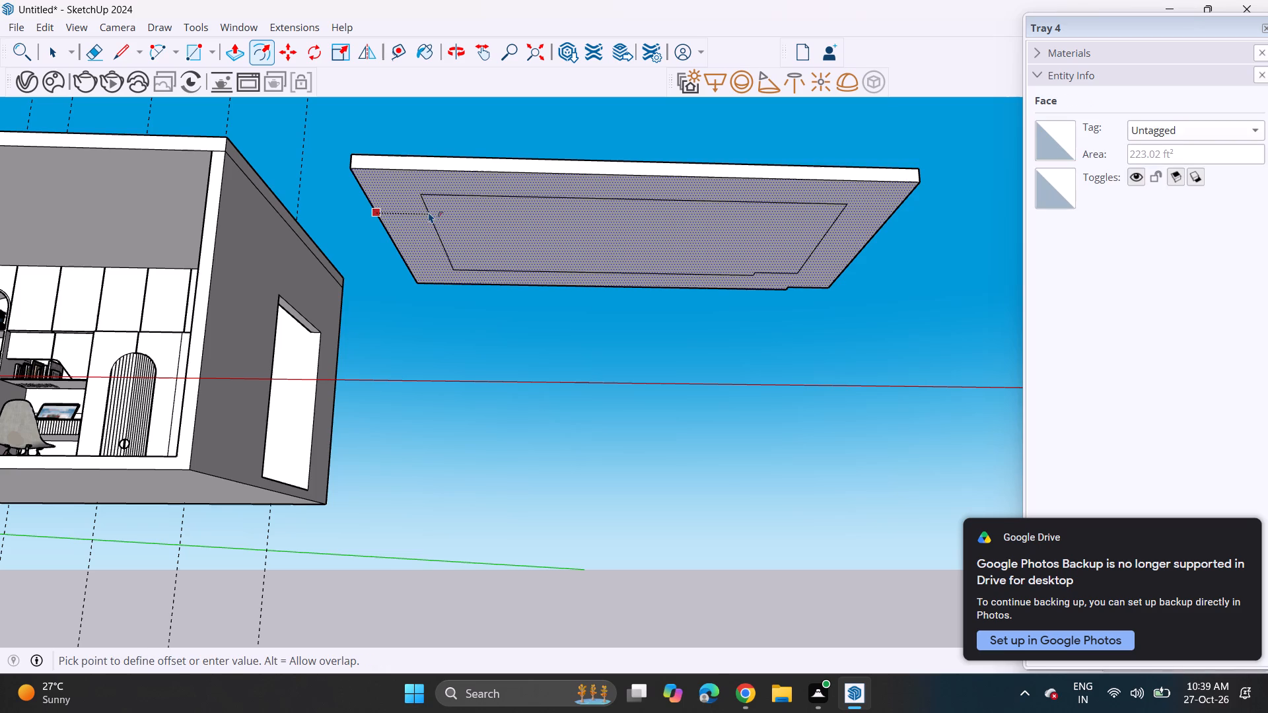
left_click(429, 212)
left_click(437, 221)
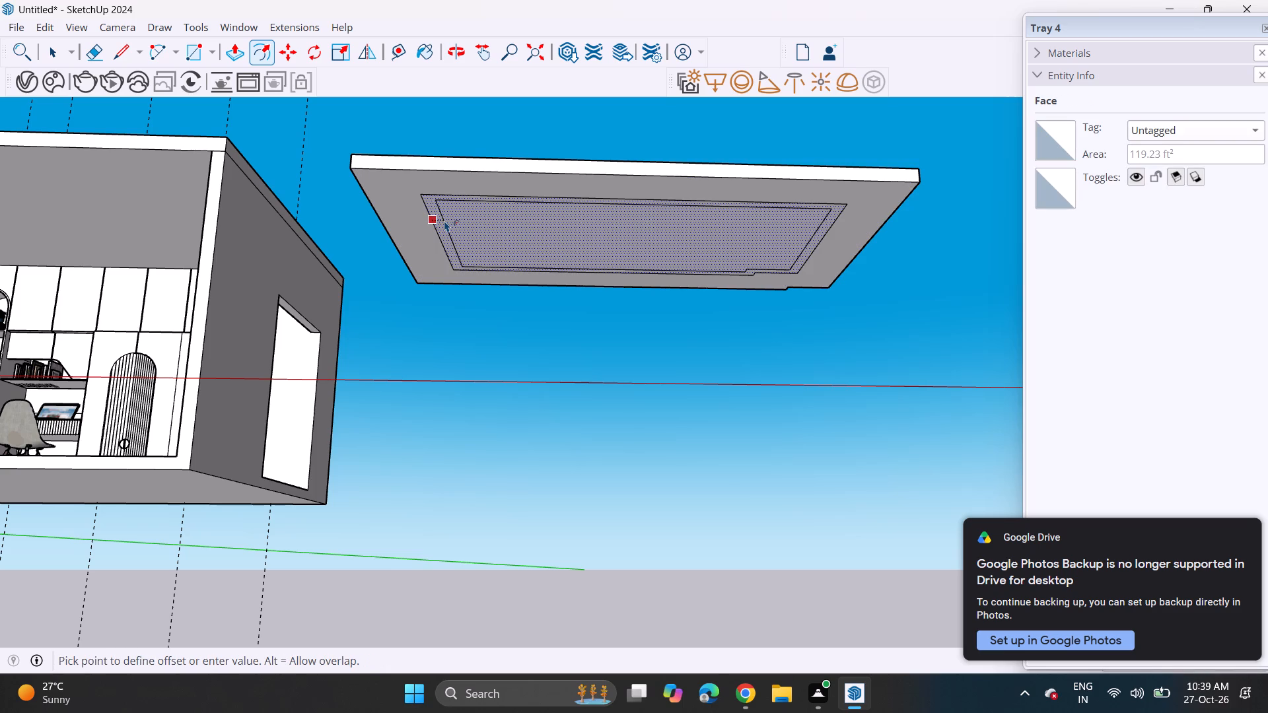
key("Escape")
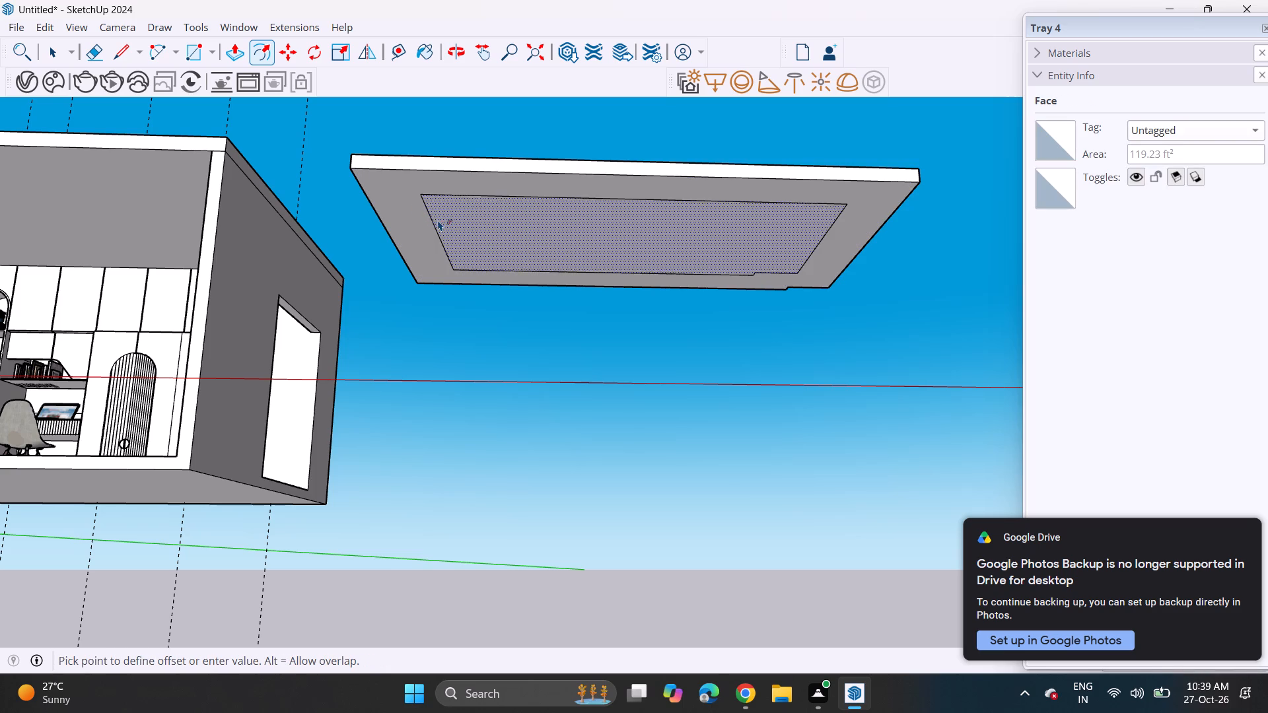
Draw two lines extending the inner outline's long and short sides to a square corner around the small notch.
left_click(129, 55)
middle_click_drag(756, 278, 694, 236)
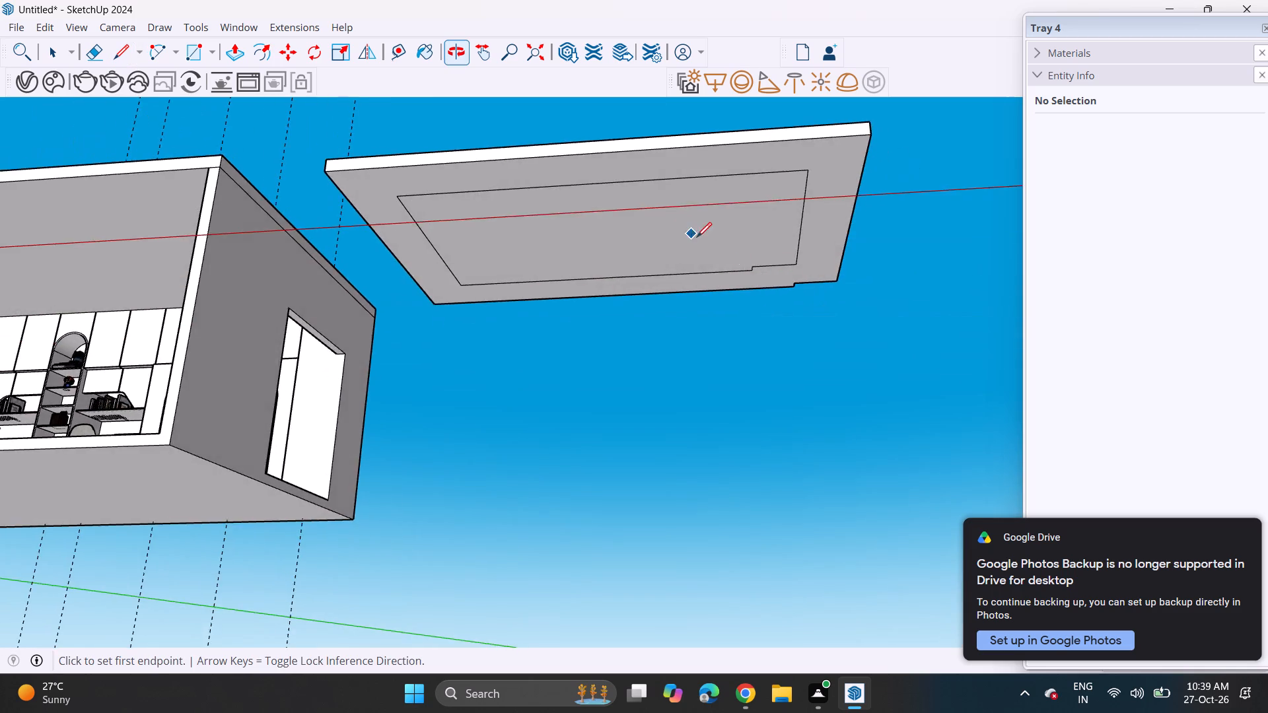
scroll(782, 278, "up", 8)
left_click(732, 272)
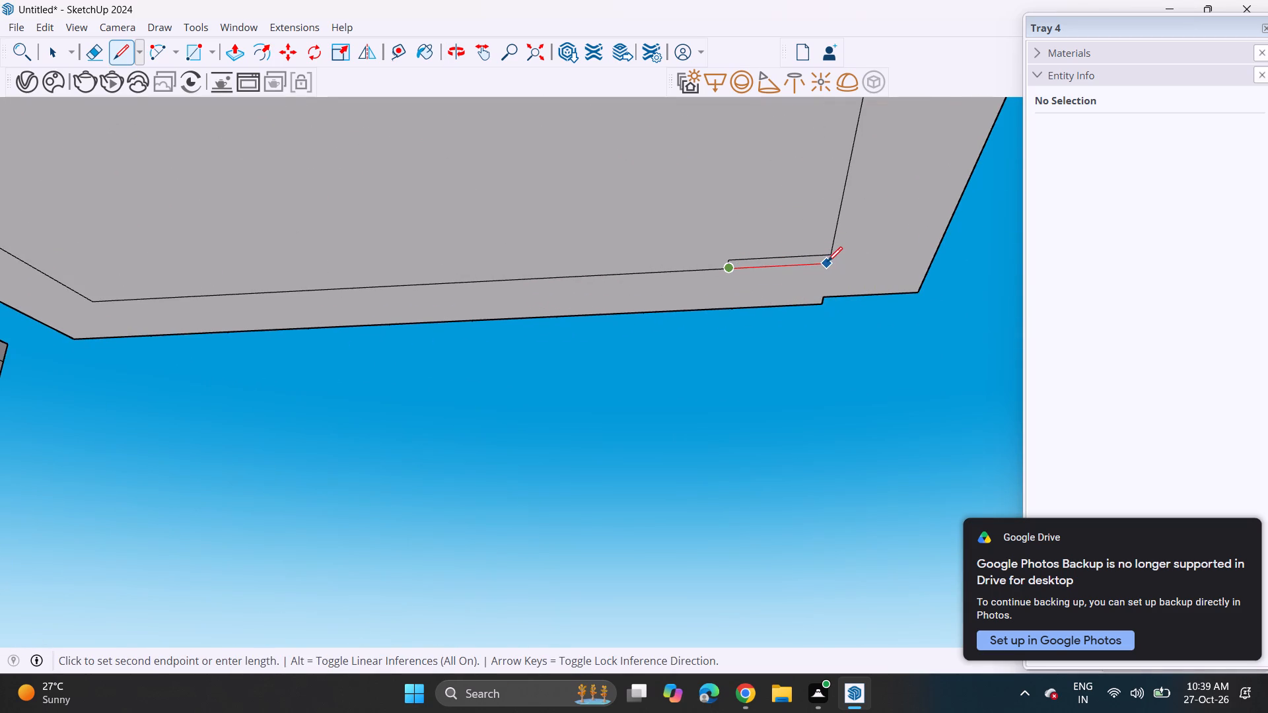
left_click(831, 262)
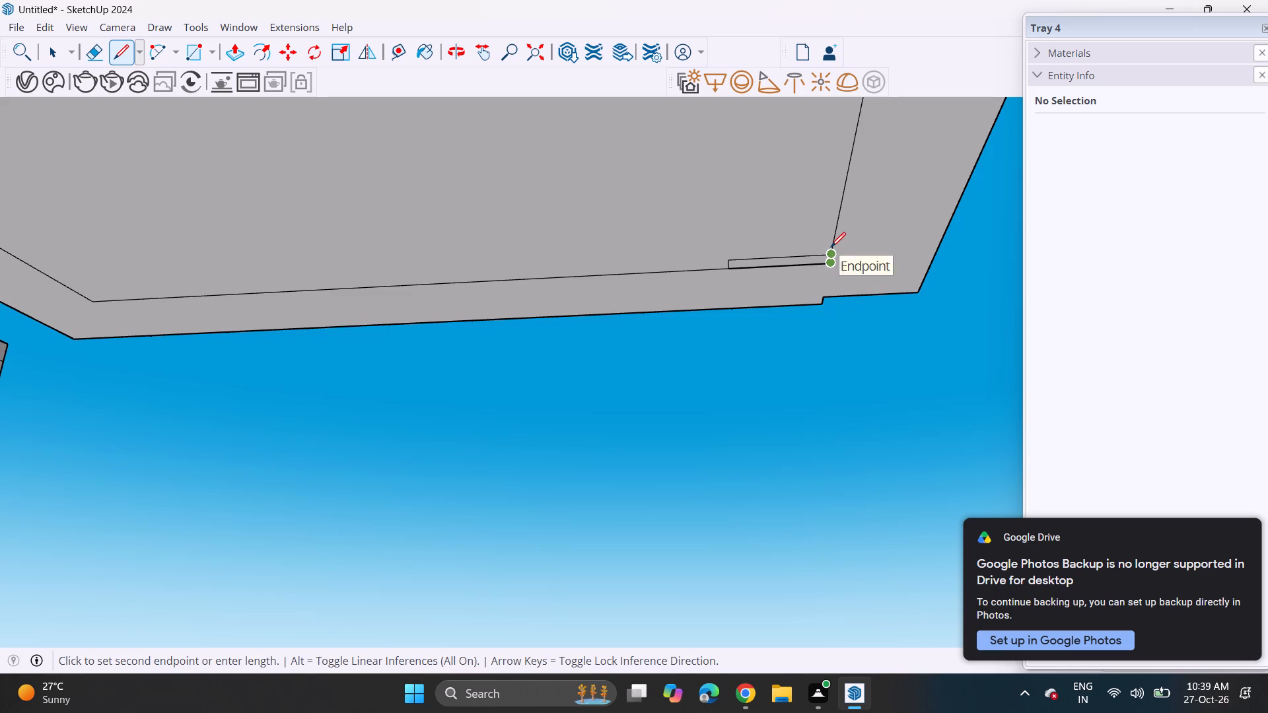
left_click(831, 247)
key("ctrl+z")
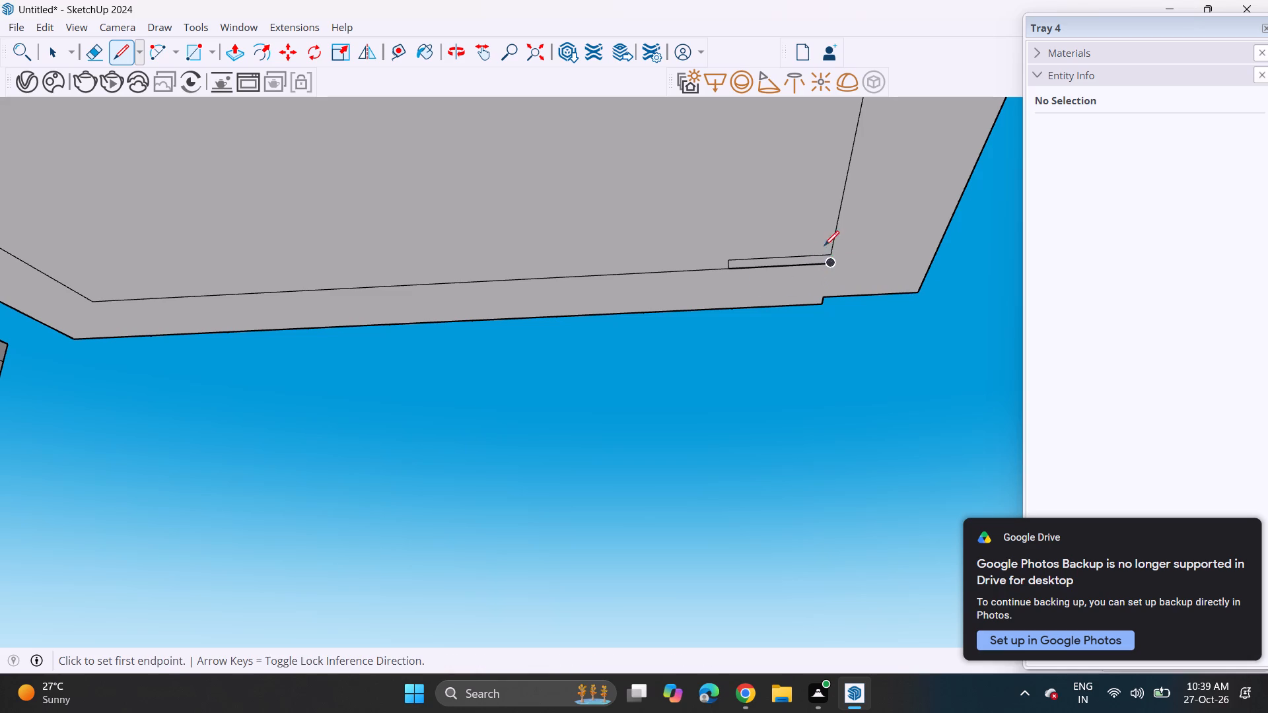
middle_click_drag(809, 187, 796, 145)
middle_click_drag(615, 178, 176, 251)
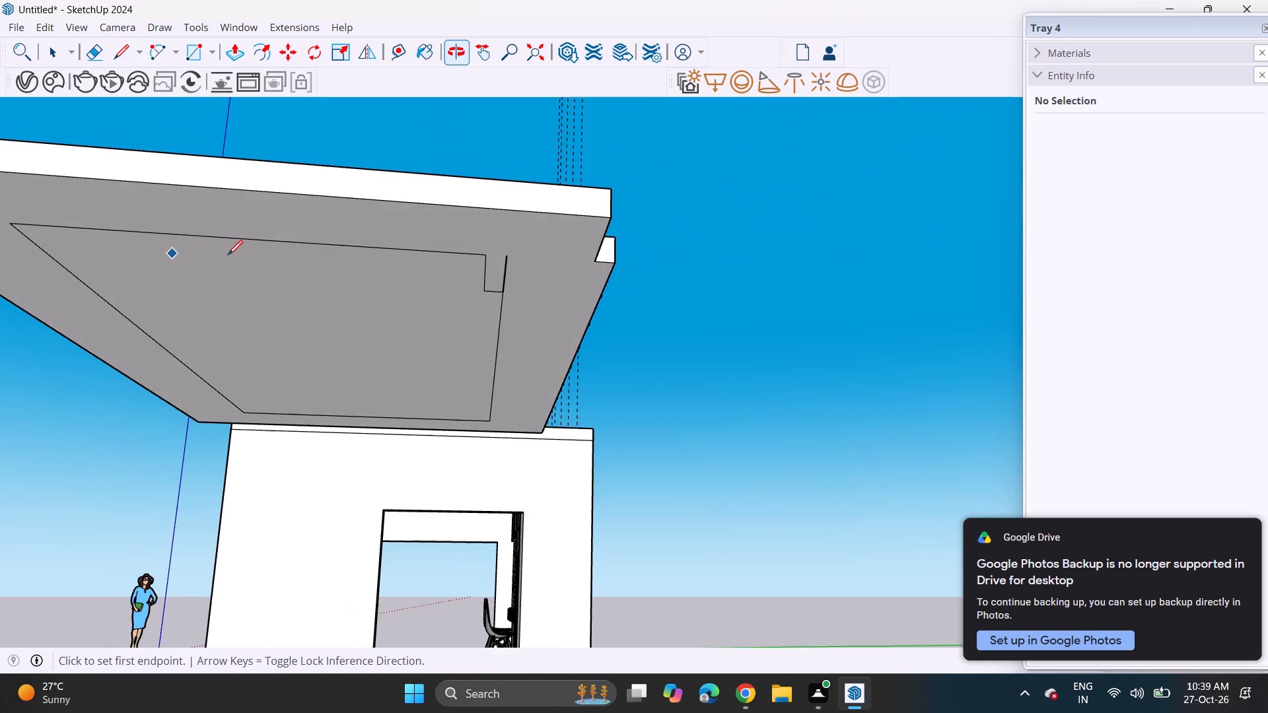
scroll(553, 217, "up", 1)
middle_click_drag(541, 210, 448, 206)
scroll(421, 257, "up", 4)
left_click(413, 281)
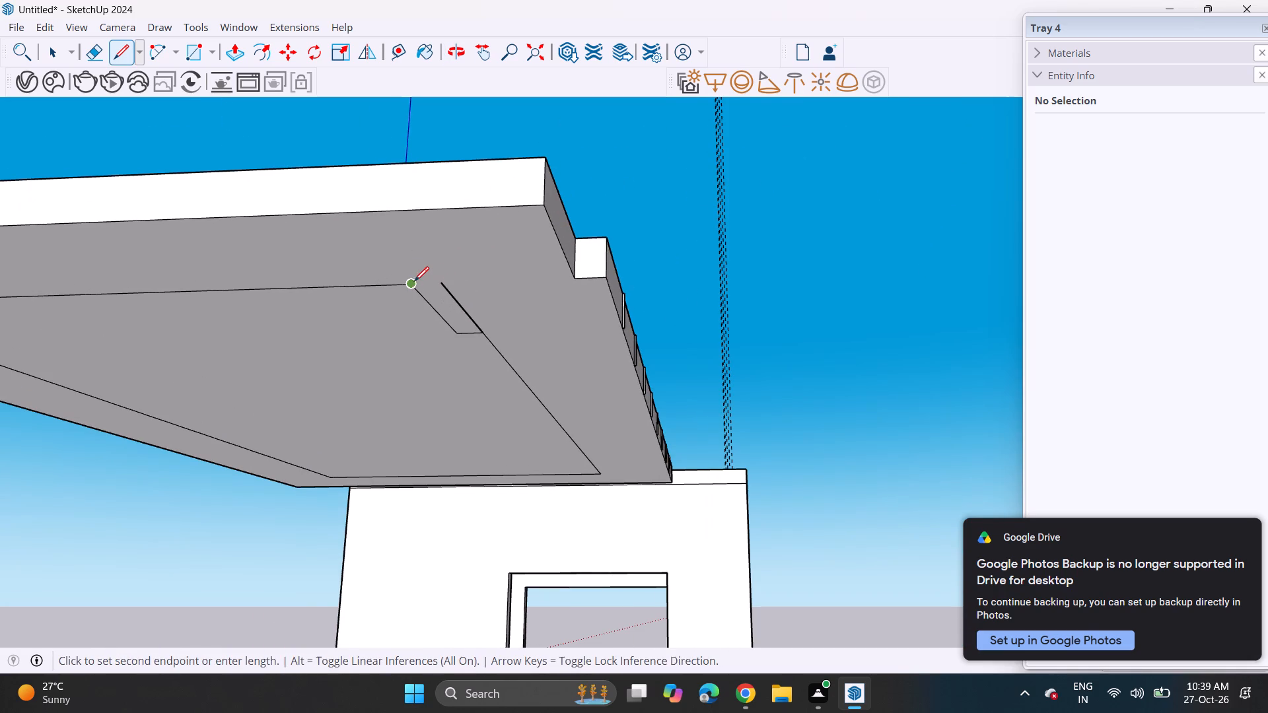
left_click(434, 281)
Erase the two leftover notch edges inside the squared corner of the inner ceiling outline.
left_click(83, 53)
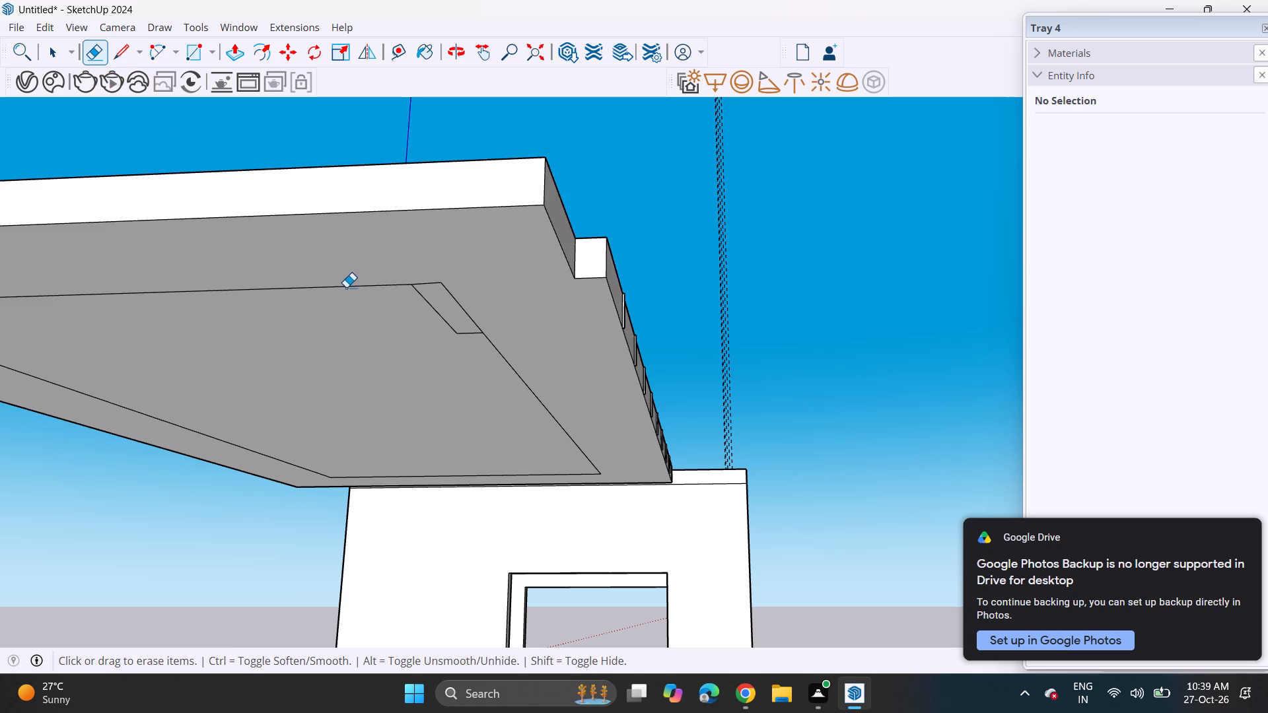
left_click_drag(446, 314, 439, 319)
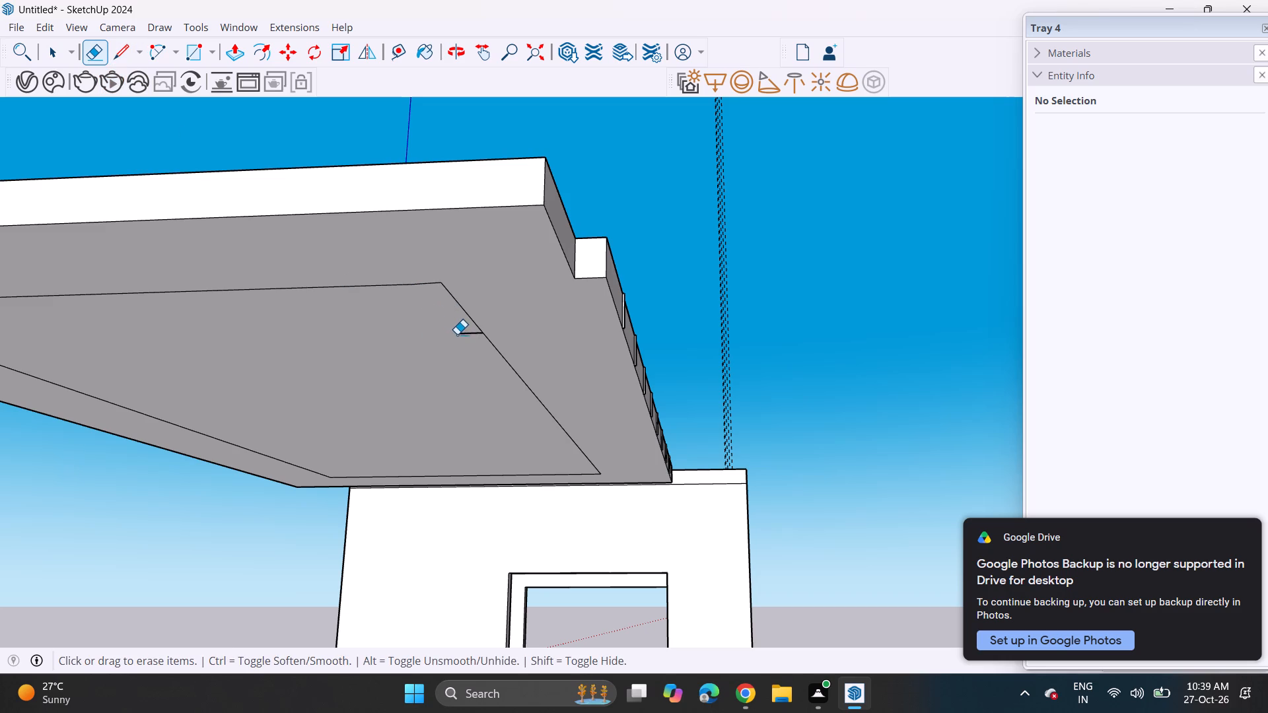
left_click(457, 334)
Push the inner panel up into the ceiling slab to form a recess about 3 13/16 inches deep.
middle_click_drag(181, 242, 829, 276)
scroll(656, 242, "down", 4)
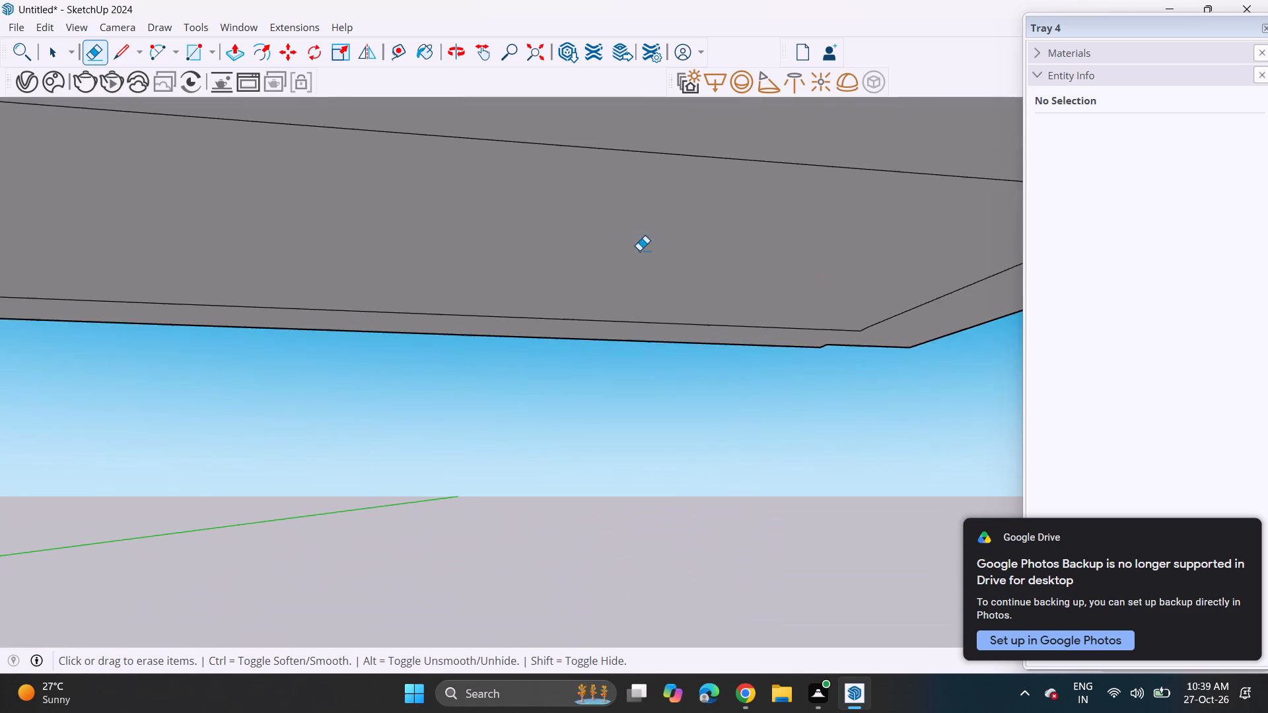
scroll(639, 250, "down", 8)
scroll(597, 242, "up", 1)
scroll(542, 232, "down", 3)
left_click(226, 55)
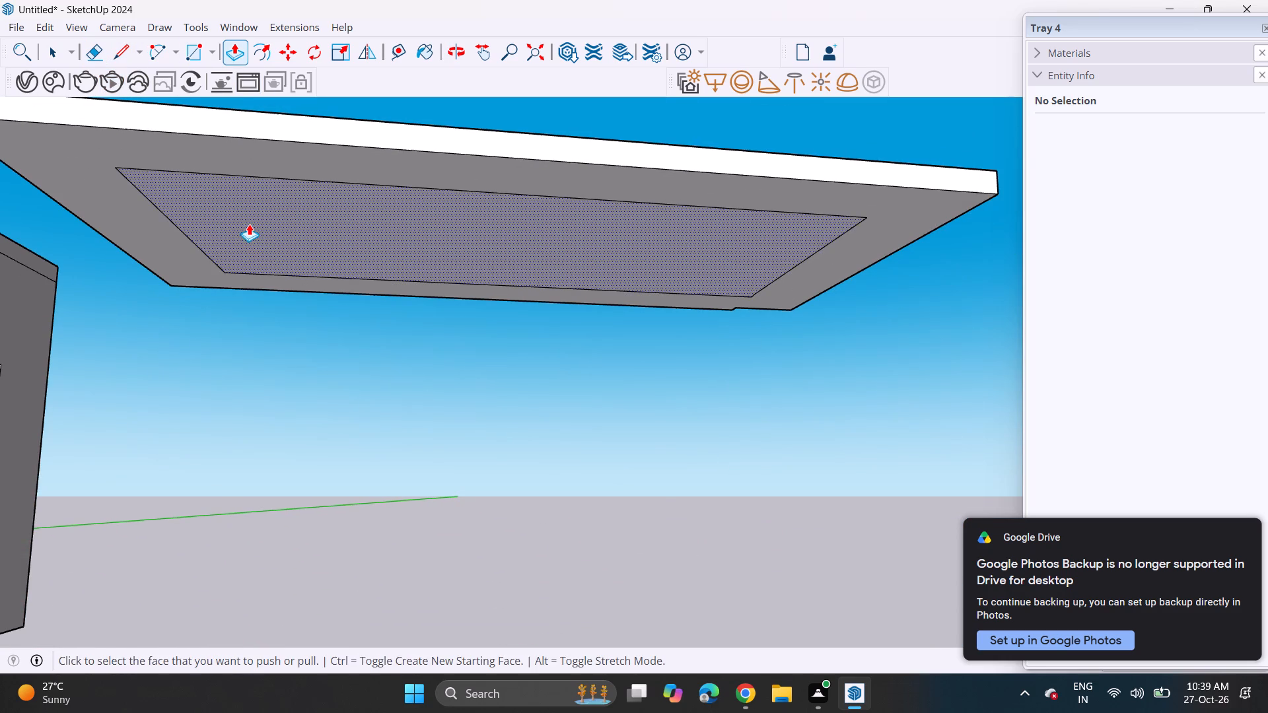
left_click(250, 227)
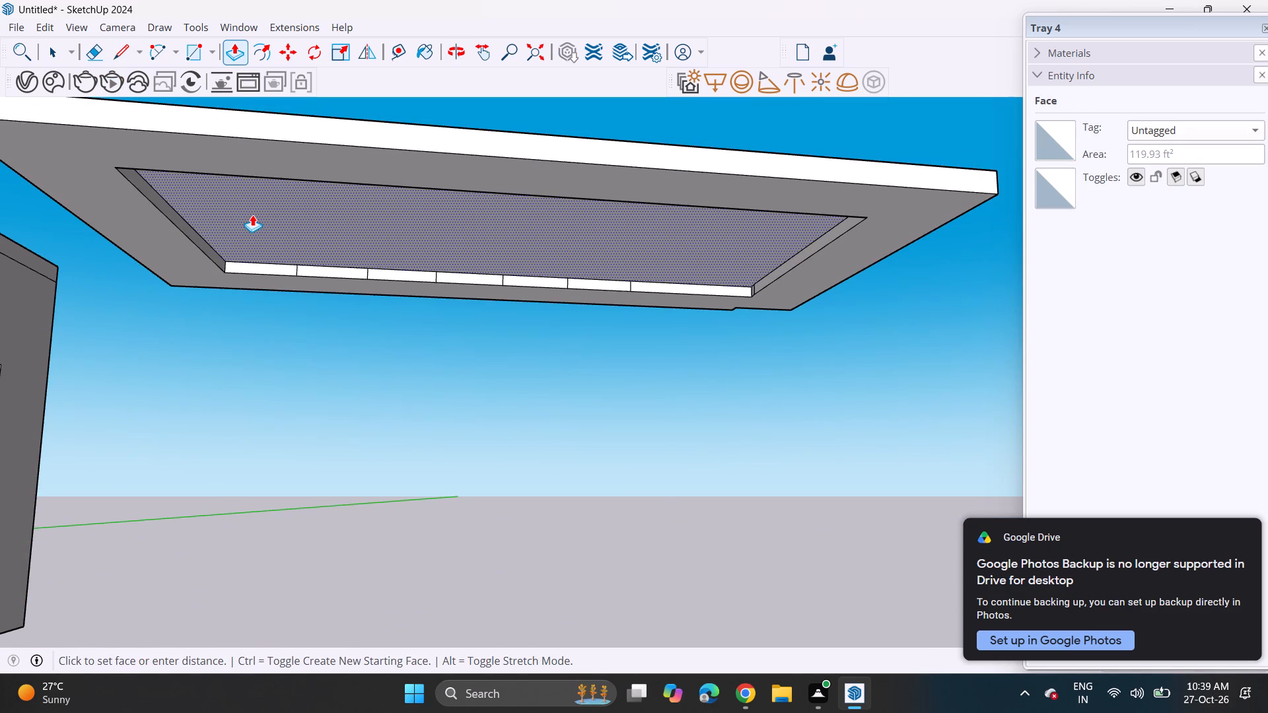
left_click(252, 215)
Delete the six short vertical edges dividing the long side face of the ceiling recess.
scroll(335, 277, "up", 5)
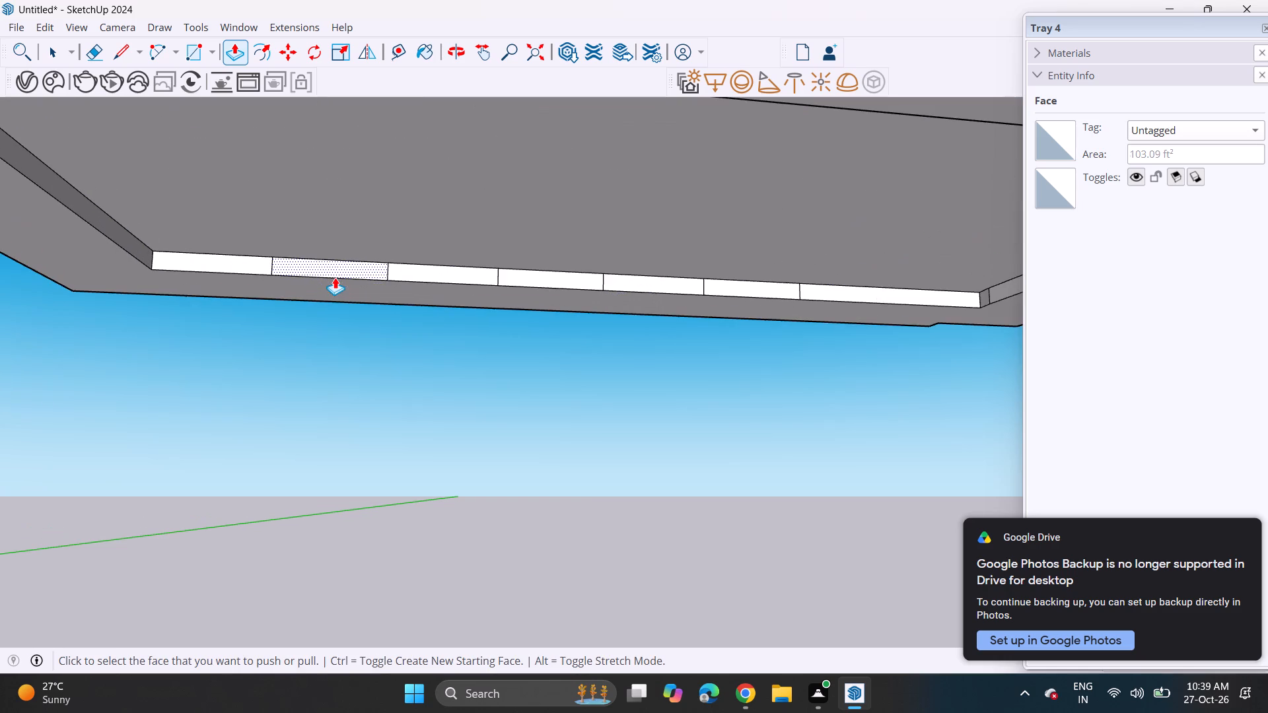
key("space")
left_click(273, 261)
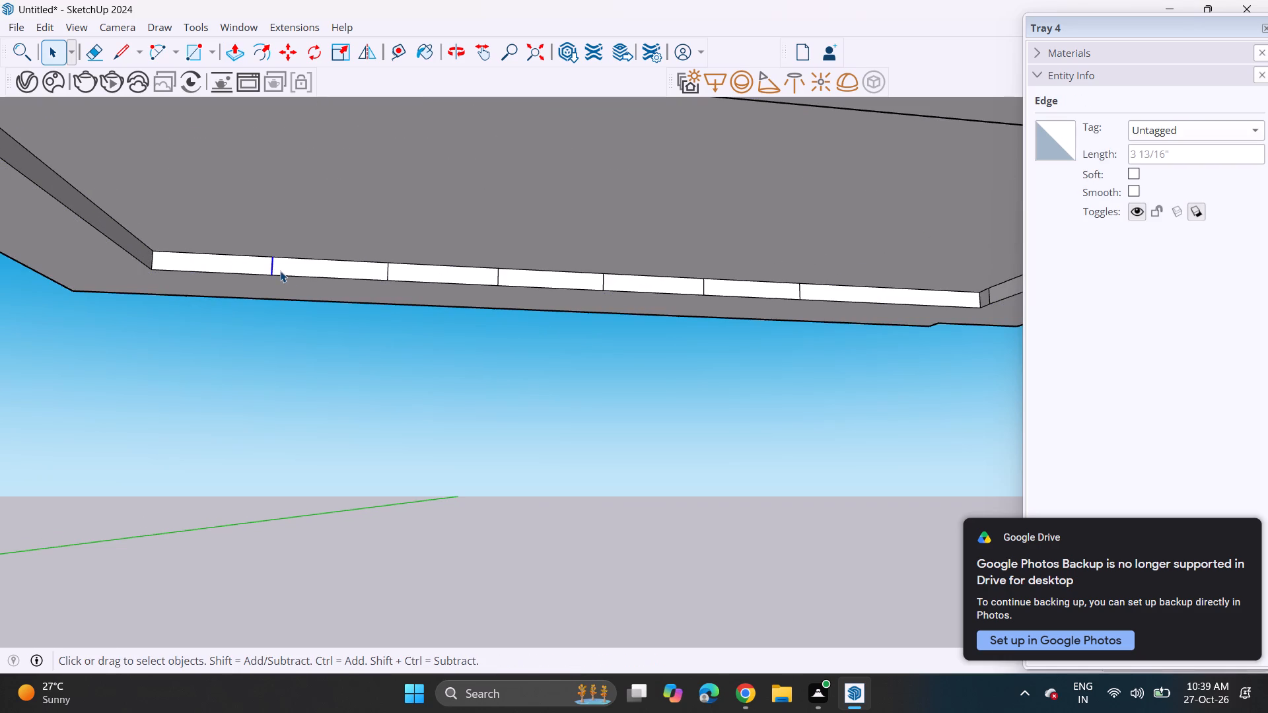
key("Delete")
left_click(386, 270)
key("Delete")
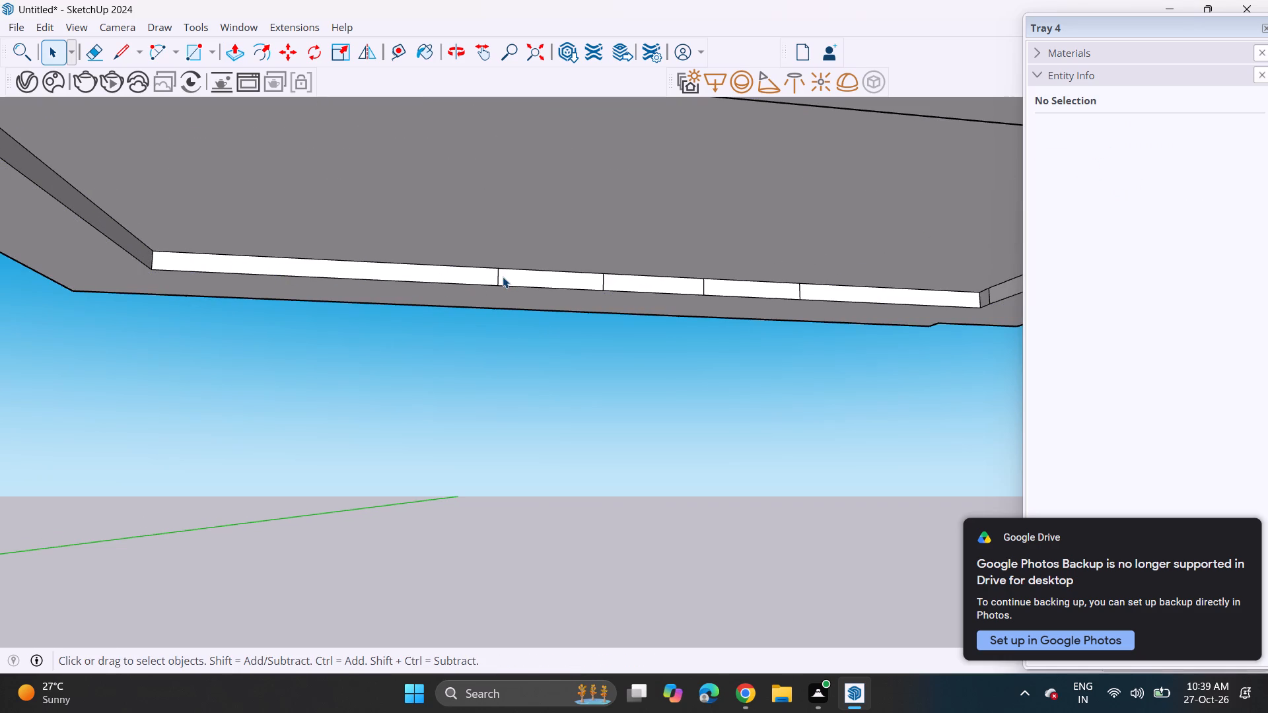
left_click(500, 275)
key("Delete")
left_click(606, 283)
key("Delete")
left_click(704, 287)
key("Delete")
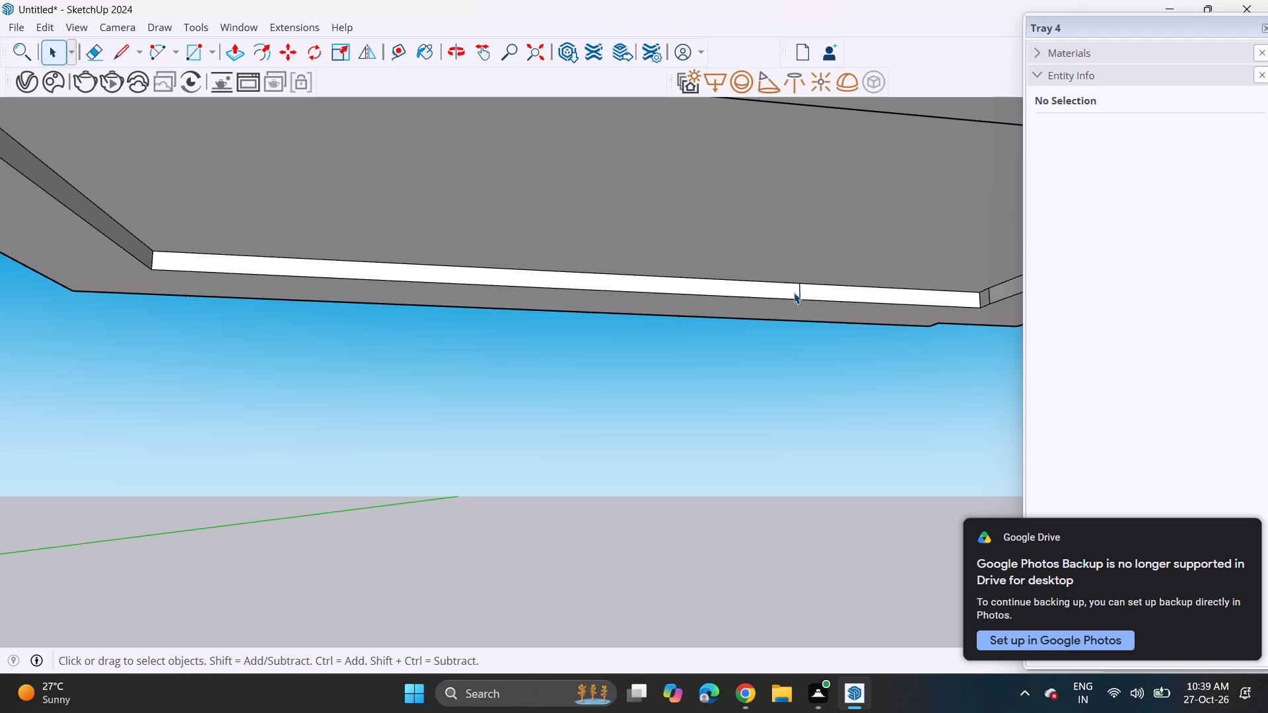
left_click(800, 292)
key("Delete")
scroll(792, 292, "down", 2)
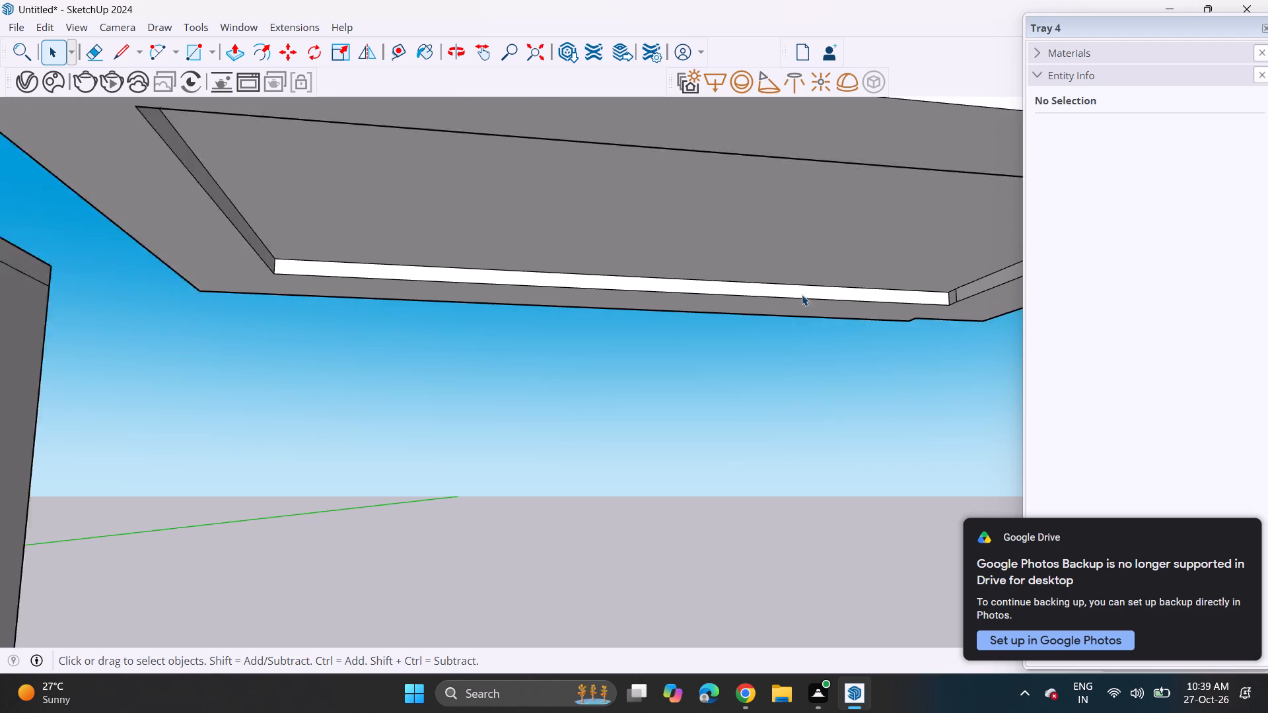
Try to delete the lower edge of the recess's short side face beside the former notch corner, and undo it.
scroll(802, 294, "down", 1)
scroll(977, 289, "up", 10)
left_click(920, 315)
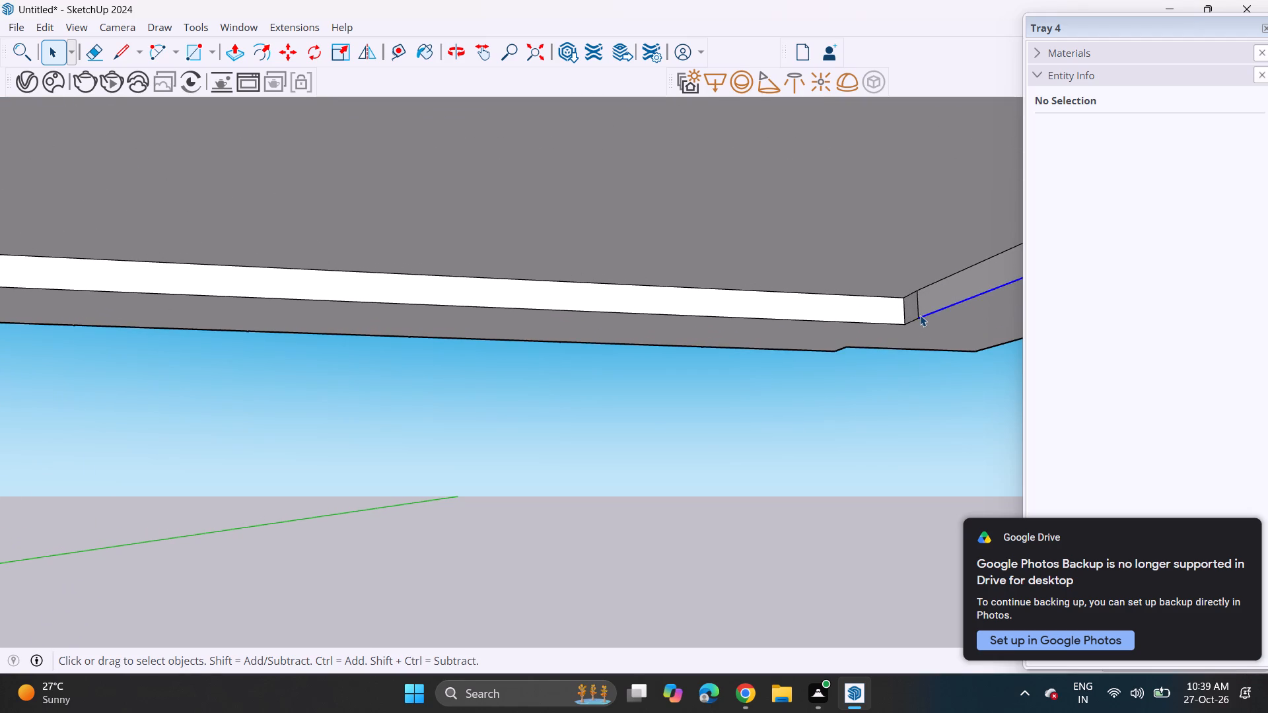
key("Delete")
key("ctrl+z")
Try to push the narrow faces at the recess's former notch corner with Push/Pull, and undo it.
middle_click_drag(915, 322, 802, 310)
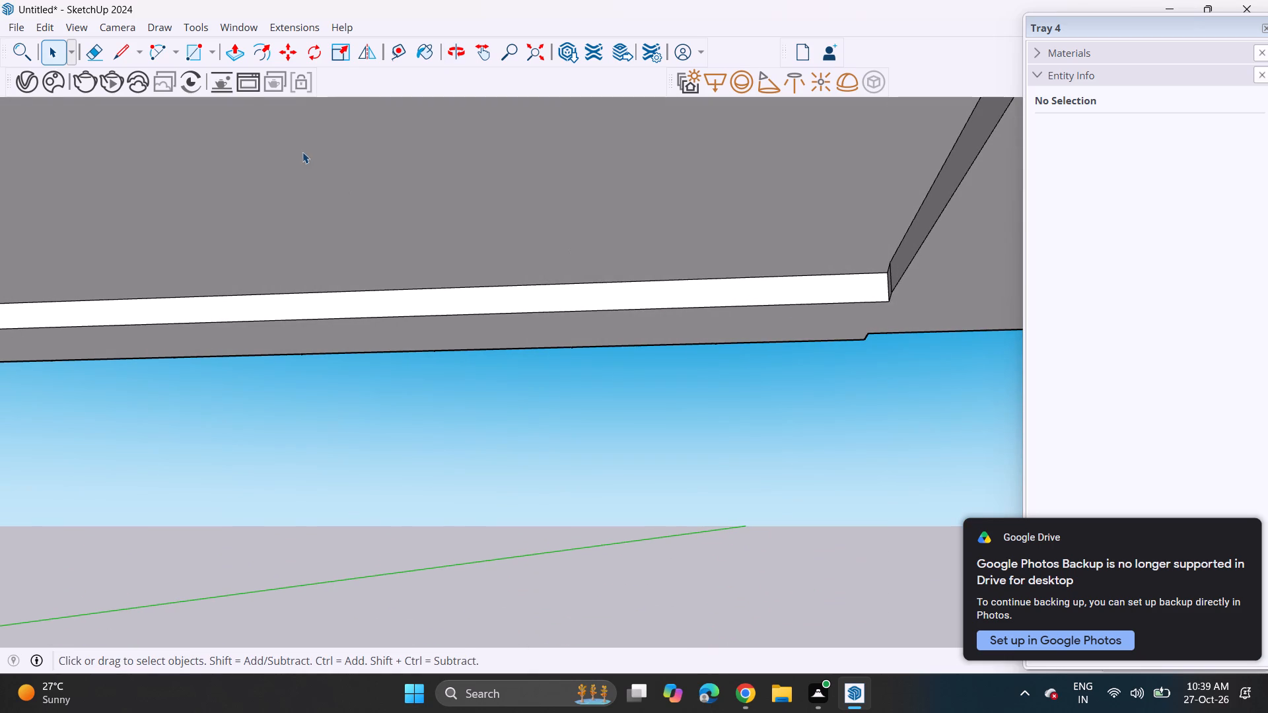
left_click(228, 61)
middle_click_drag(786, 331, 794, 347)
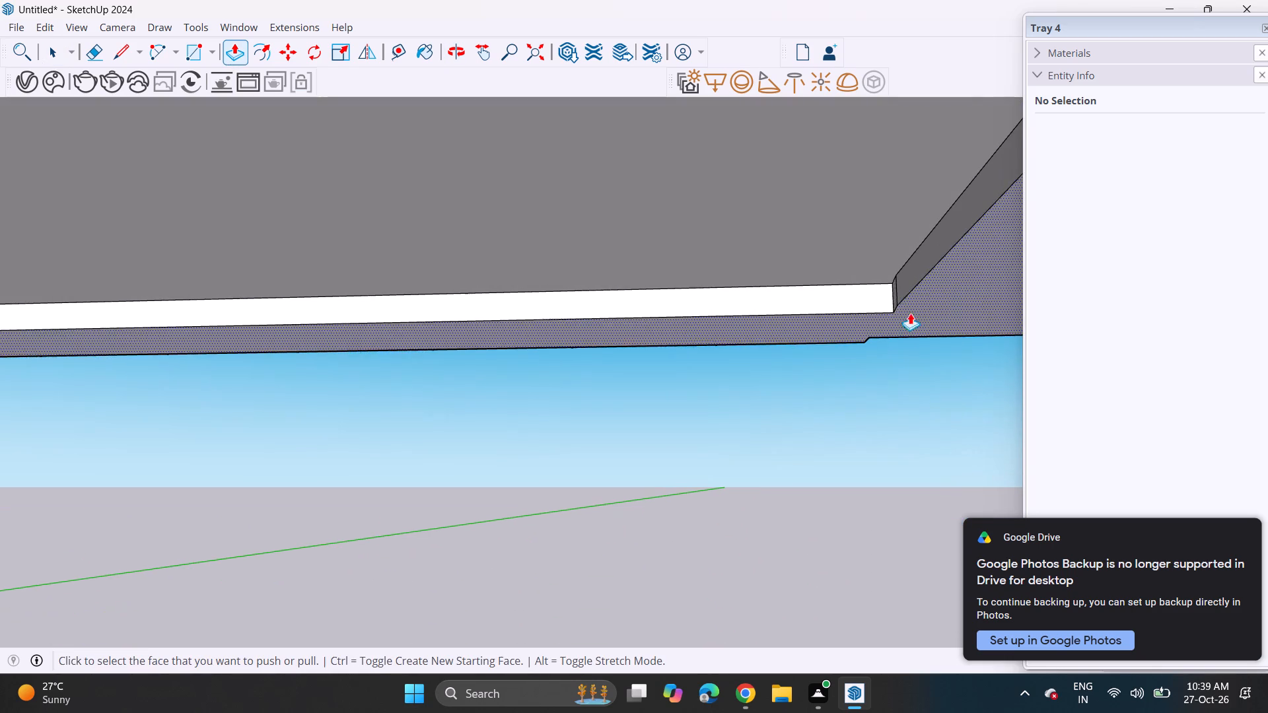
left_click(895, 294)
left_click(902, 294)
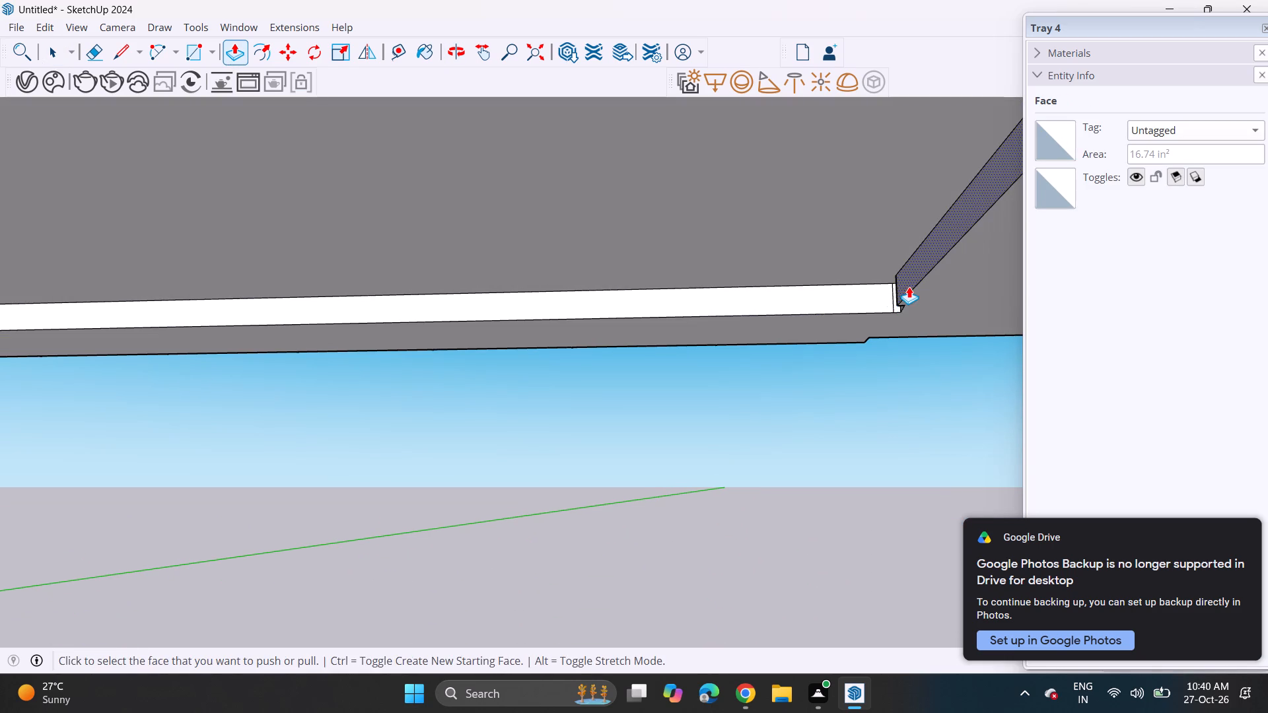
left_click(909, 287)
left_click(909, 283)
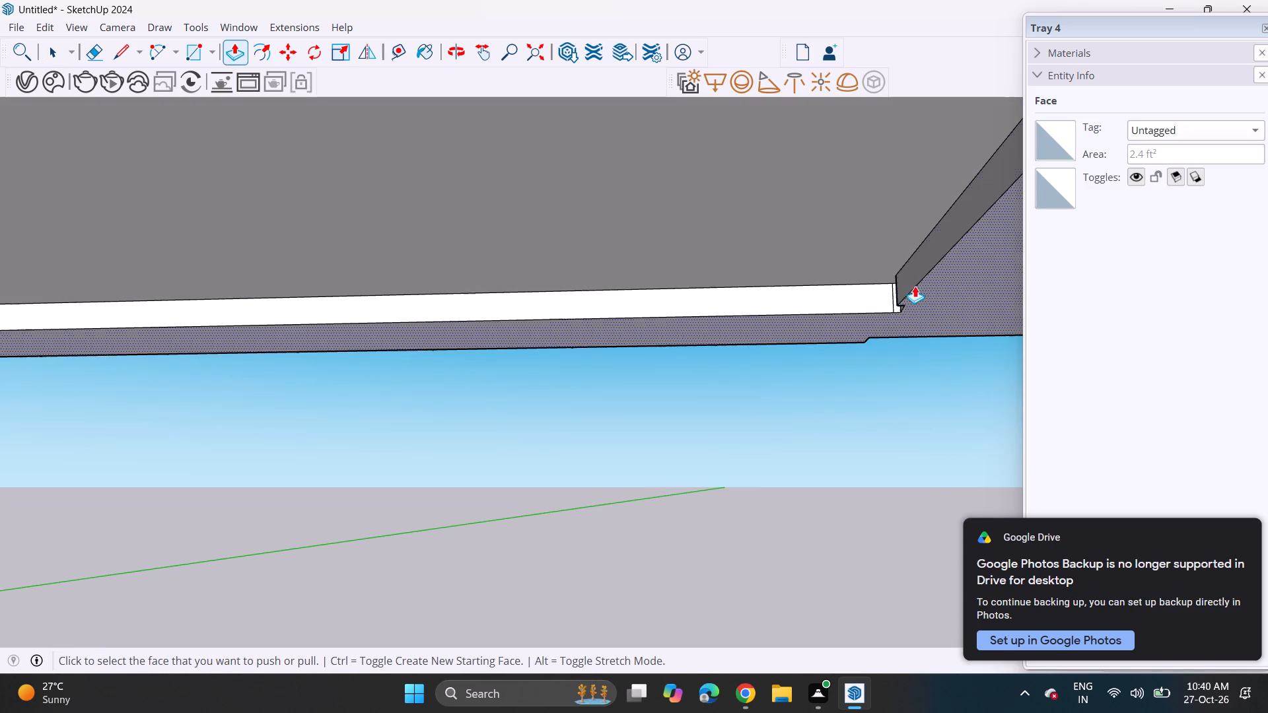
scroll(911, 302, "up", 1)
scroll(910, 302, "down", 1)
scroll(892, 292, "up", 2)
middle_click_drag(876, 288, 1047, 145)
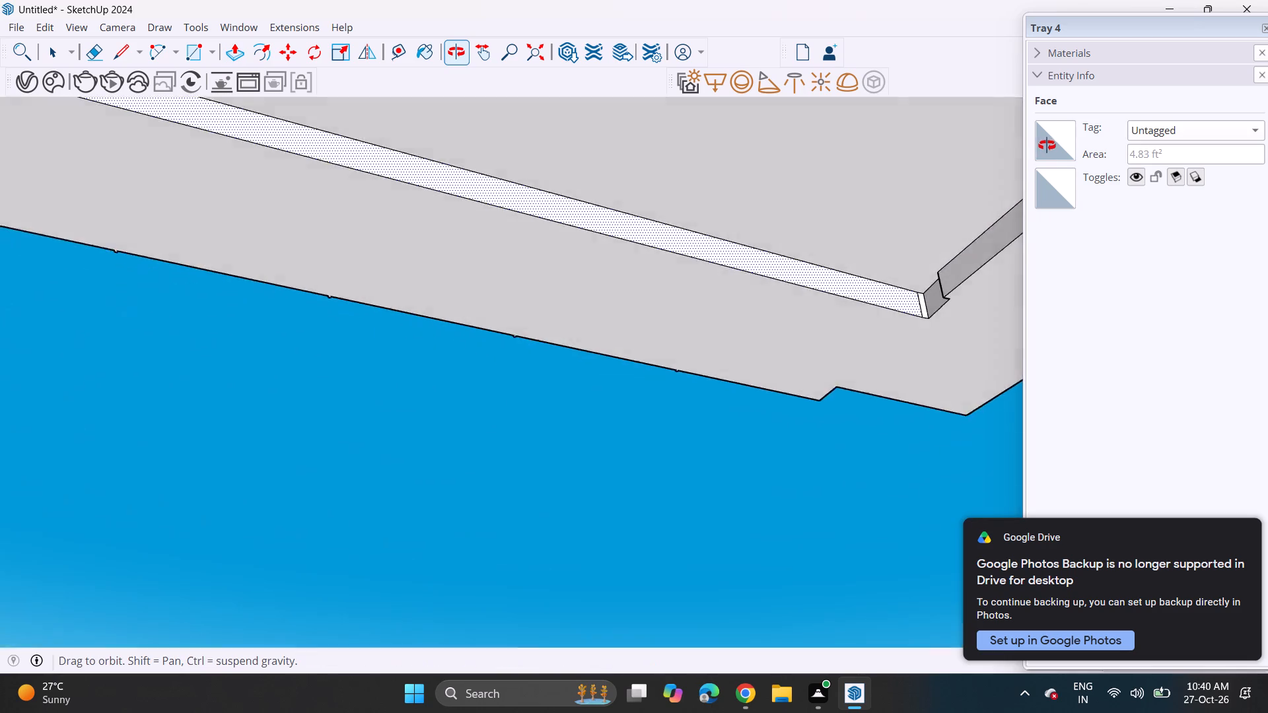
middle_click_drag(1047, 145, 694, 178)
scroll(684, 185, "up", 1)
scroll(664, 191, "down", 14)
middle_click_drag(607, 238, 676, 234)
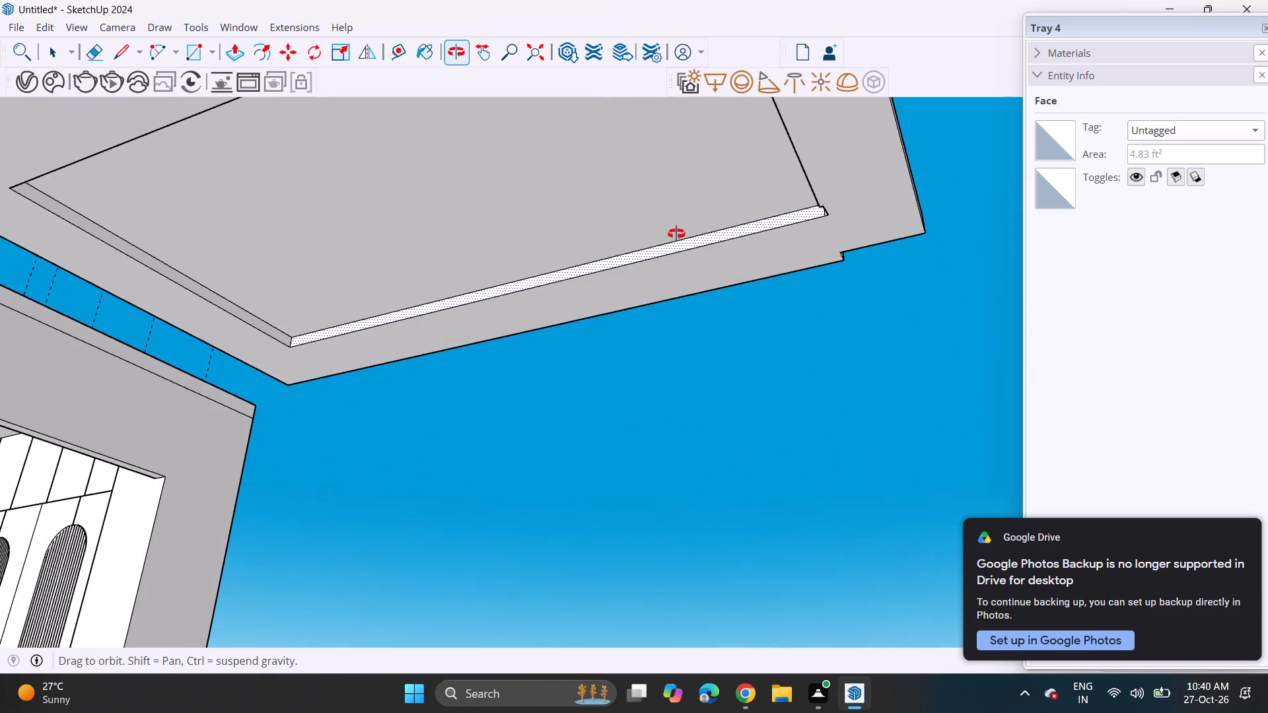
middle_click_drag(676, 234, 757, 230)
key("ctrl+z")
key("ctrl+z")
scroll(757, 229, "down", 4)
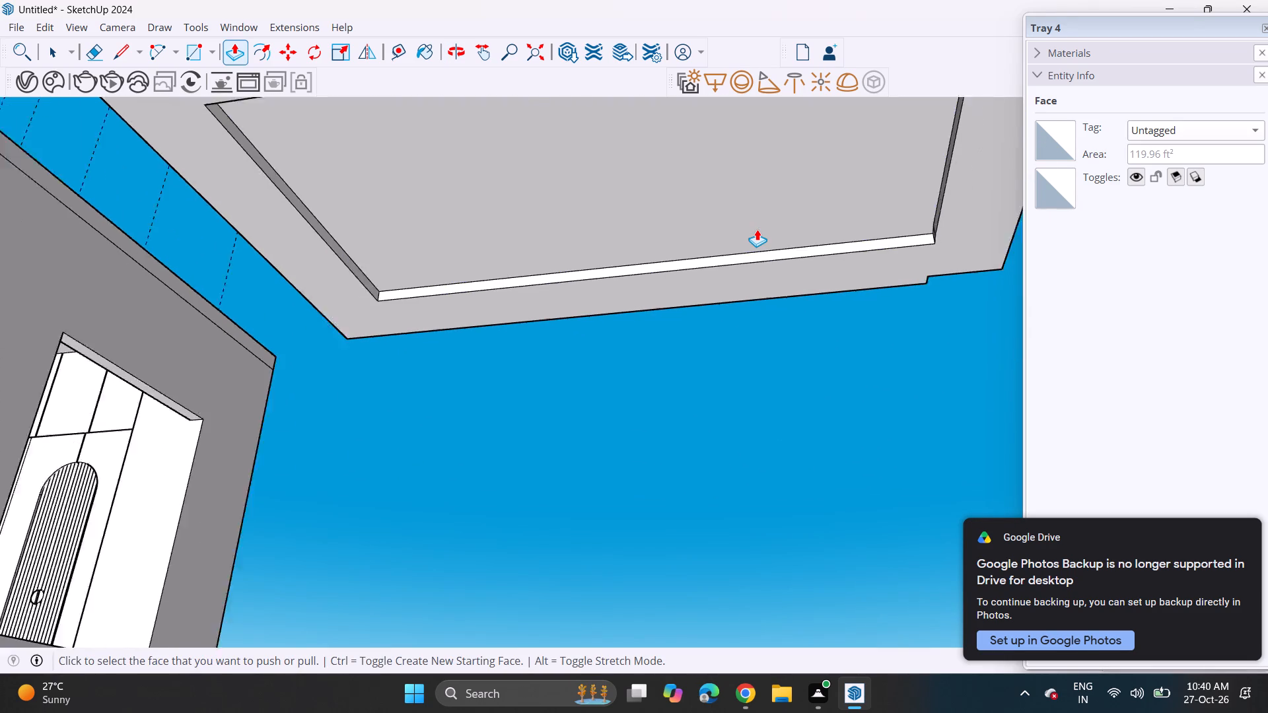
Offset the ceiling border's outline inward twice to form a narrow band around the recess.
scroll(757, 229, "up", 1)
scroll(757, 229, "down", 3)
middle_click_drag(756, 222, 812, 335)
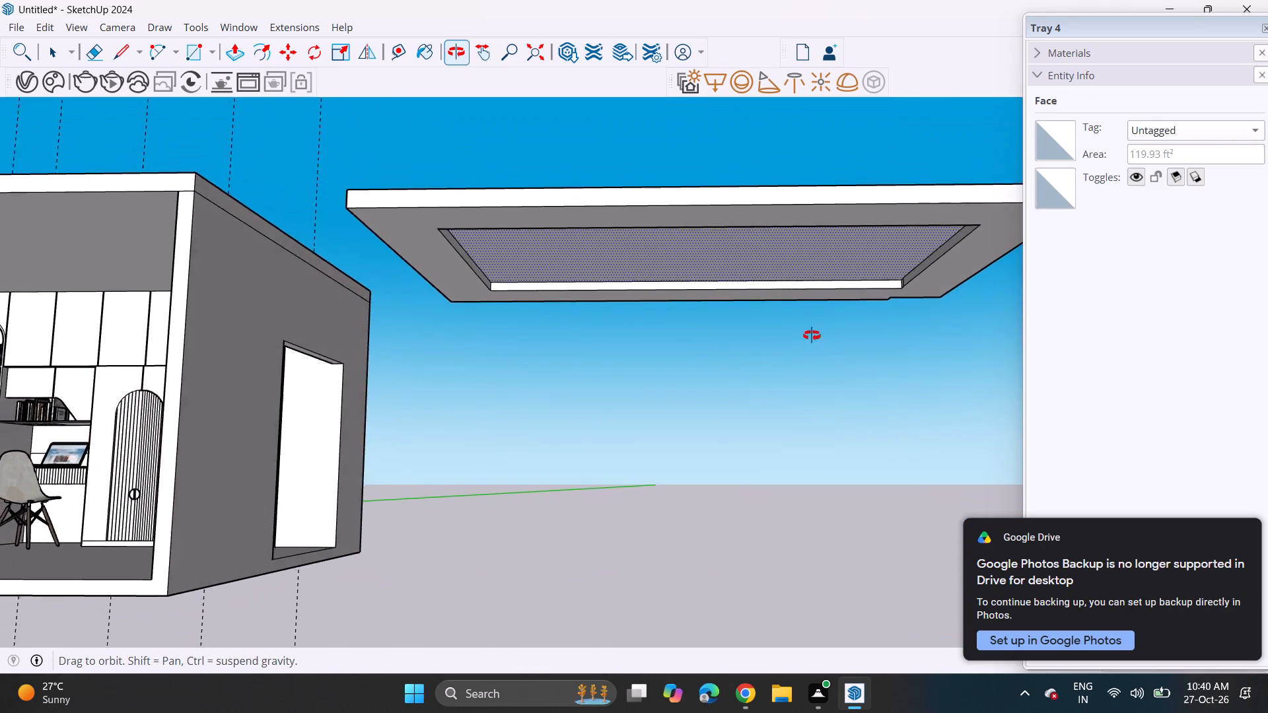
middle_click_drag(812, 335, 809, 335)
scroll(779, 314, "down", 4)
middle_click_drag(712, 296, 593, 319)
middle_click_drag(578, 316, 581, 169)
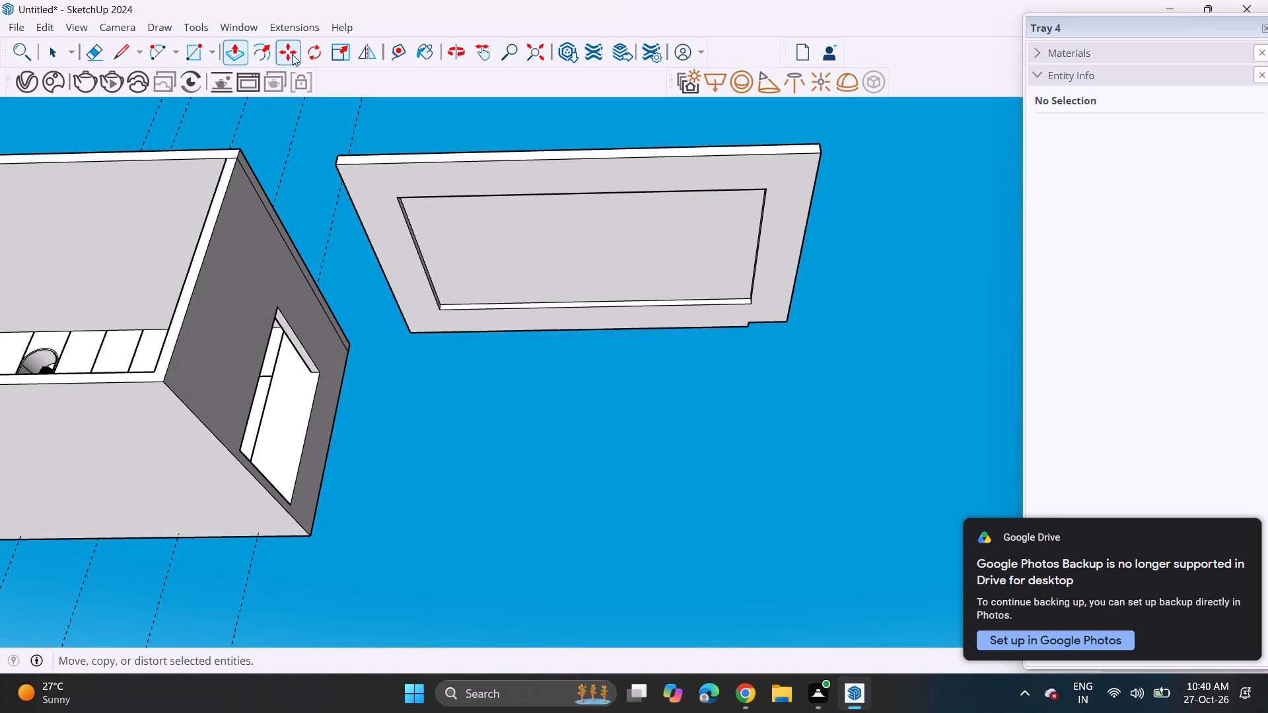
left_click(266, 57)
left_click(365, 207)
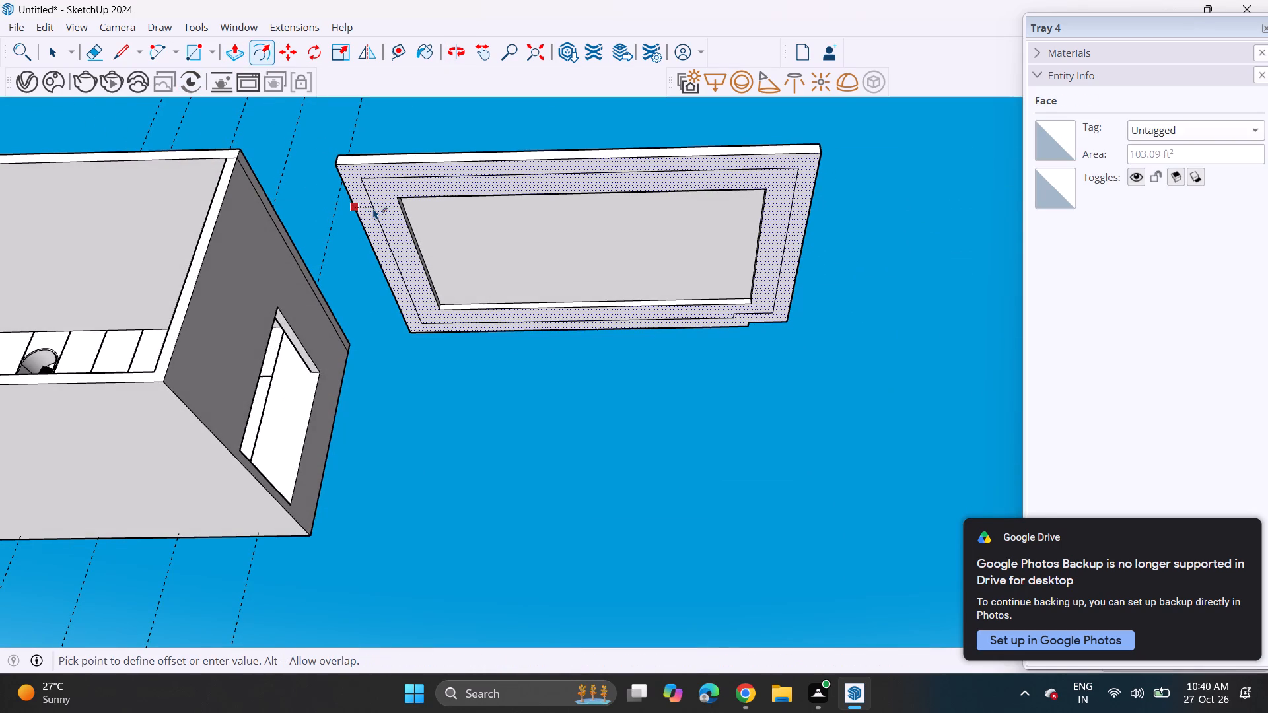
left_click(373, 208)
left_click(382, 217)
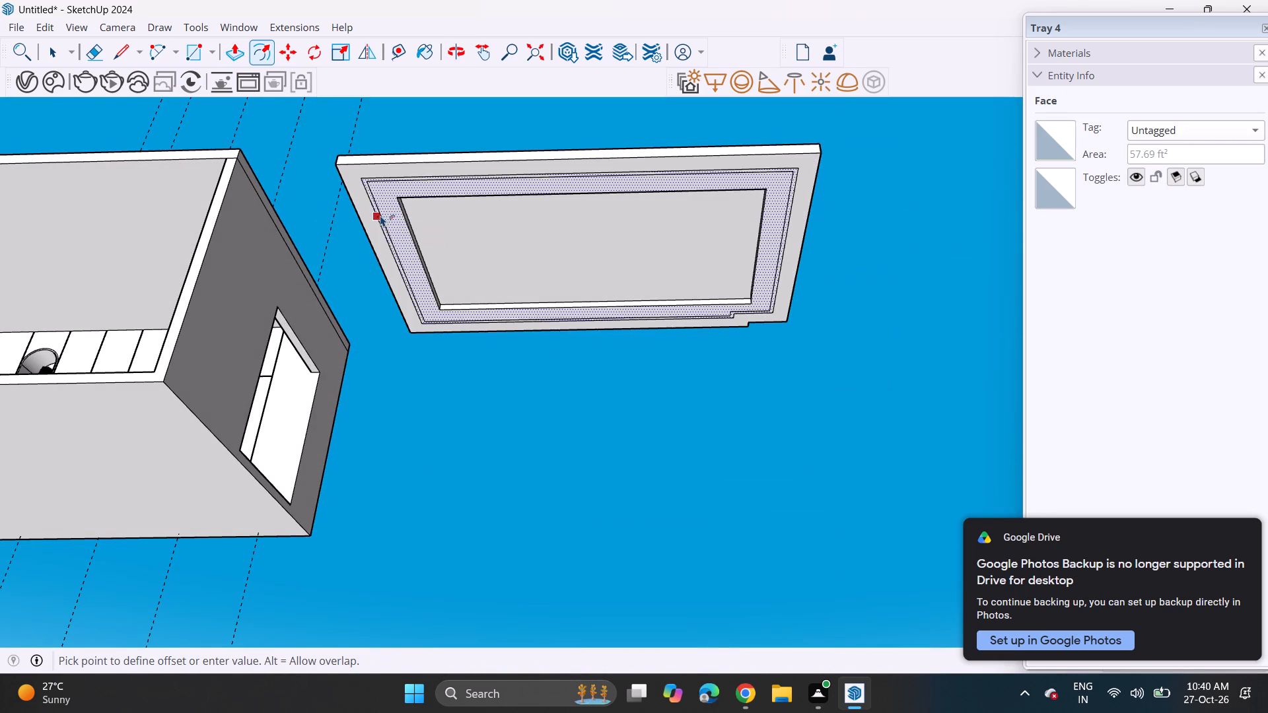
left_click(380, 215)
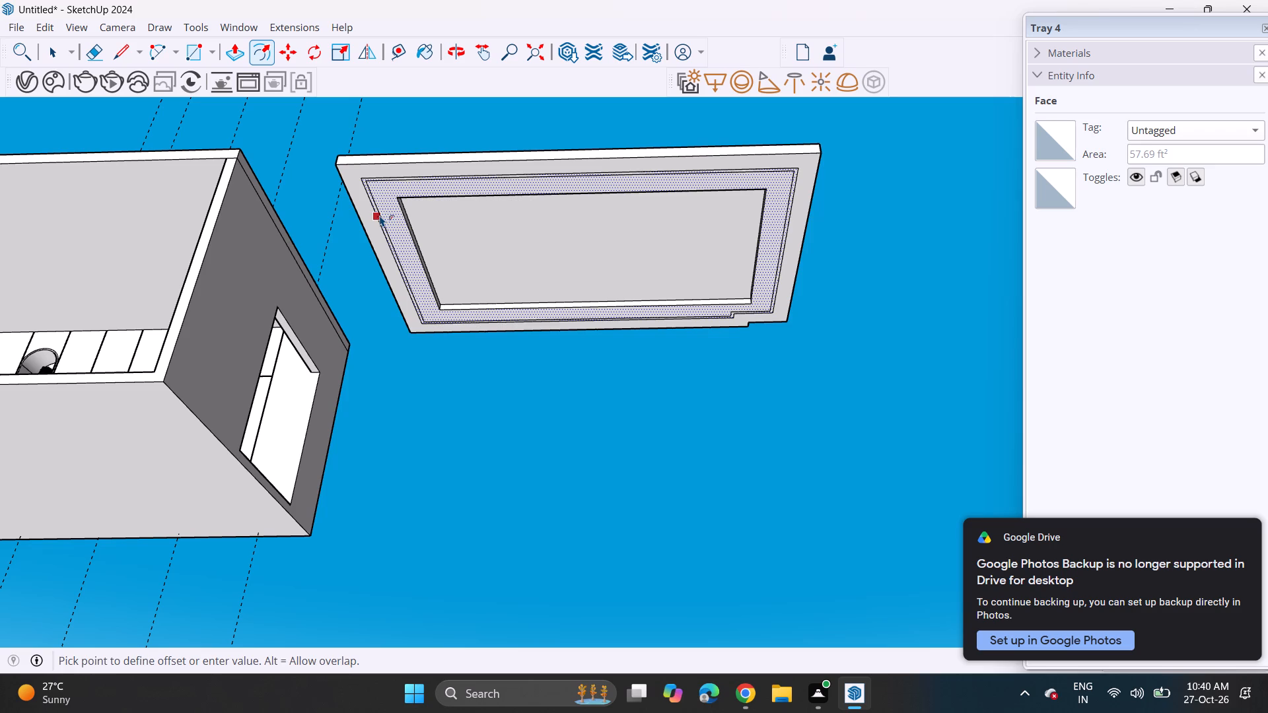
Draw lines extending both band outlines past the notch so they meet in a squared corner.
scroll(736, 370, "up", 4)
scroll(796, 310, "down", 2)
scroll(793, 310, "up", 8)
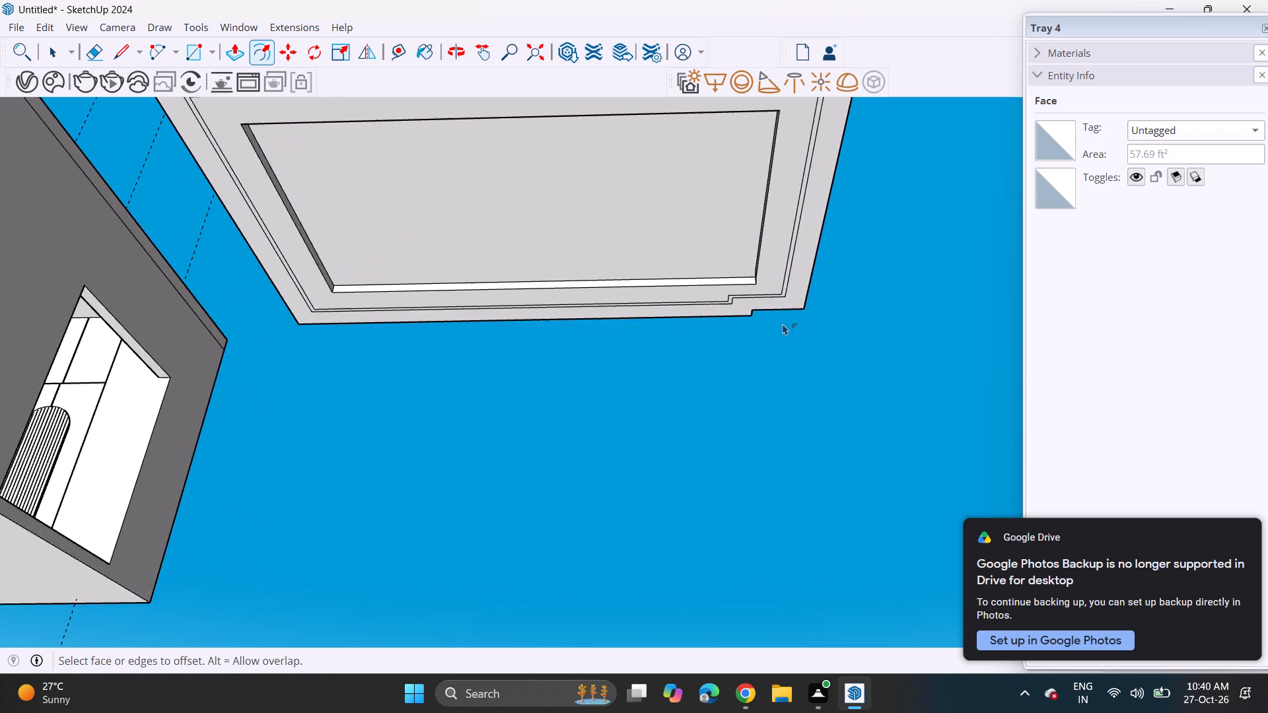
scroll(783, 323, "up", 6)
scroll(754, 304, "down", 1)
scroll(751, 302, "up", 8)
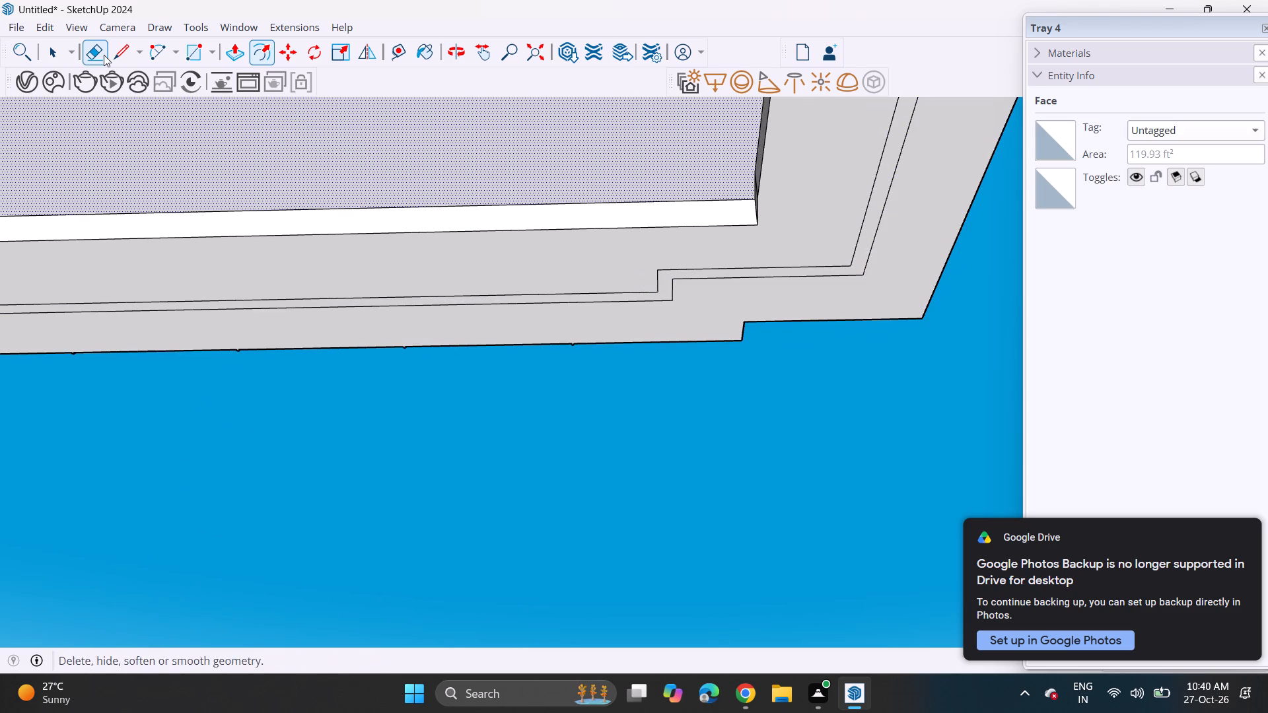
left_click(116, 53)
left_click(666, 301)
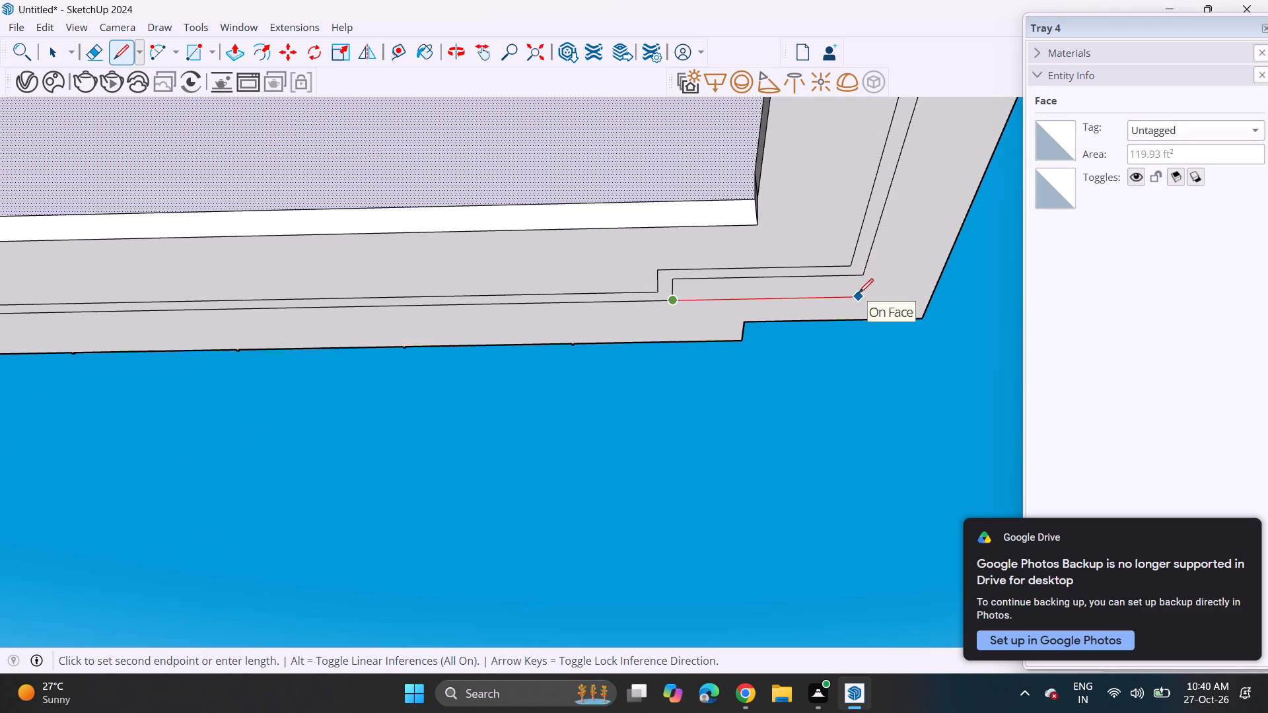
left_click(859, 293)
left_click(864, 275)
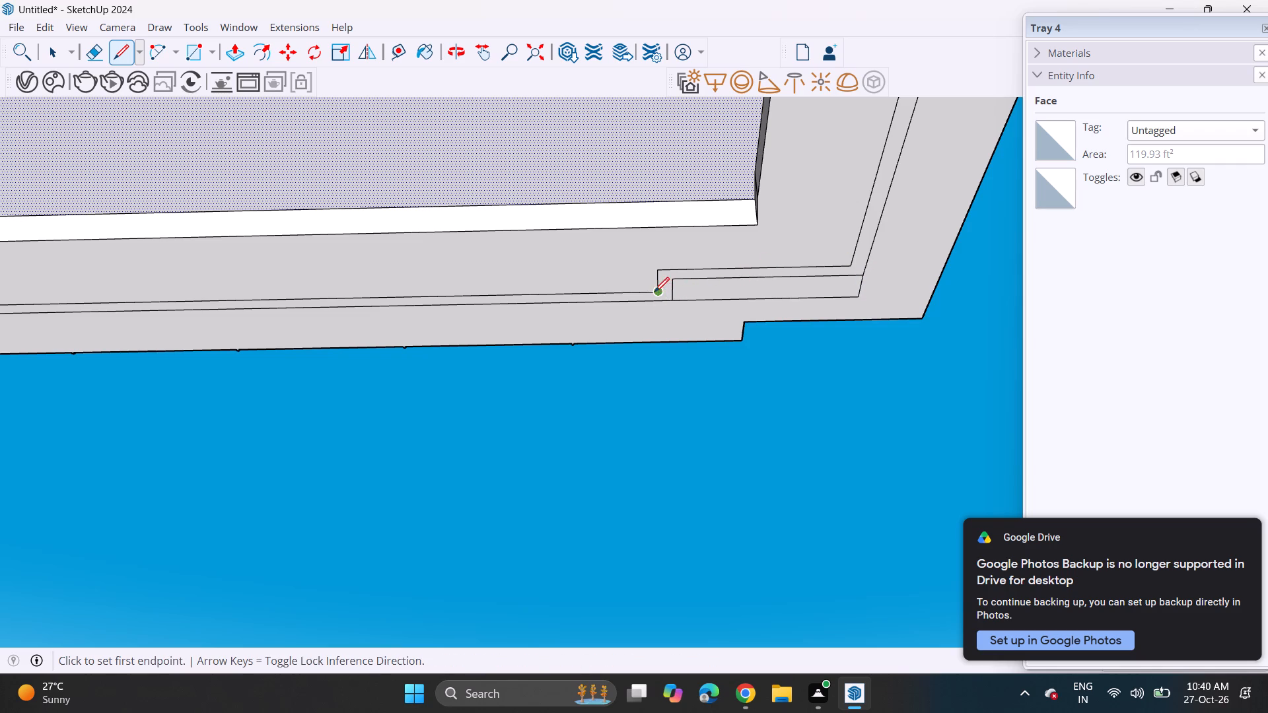
left_click(656, 292)
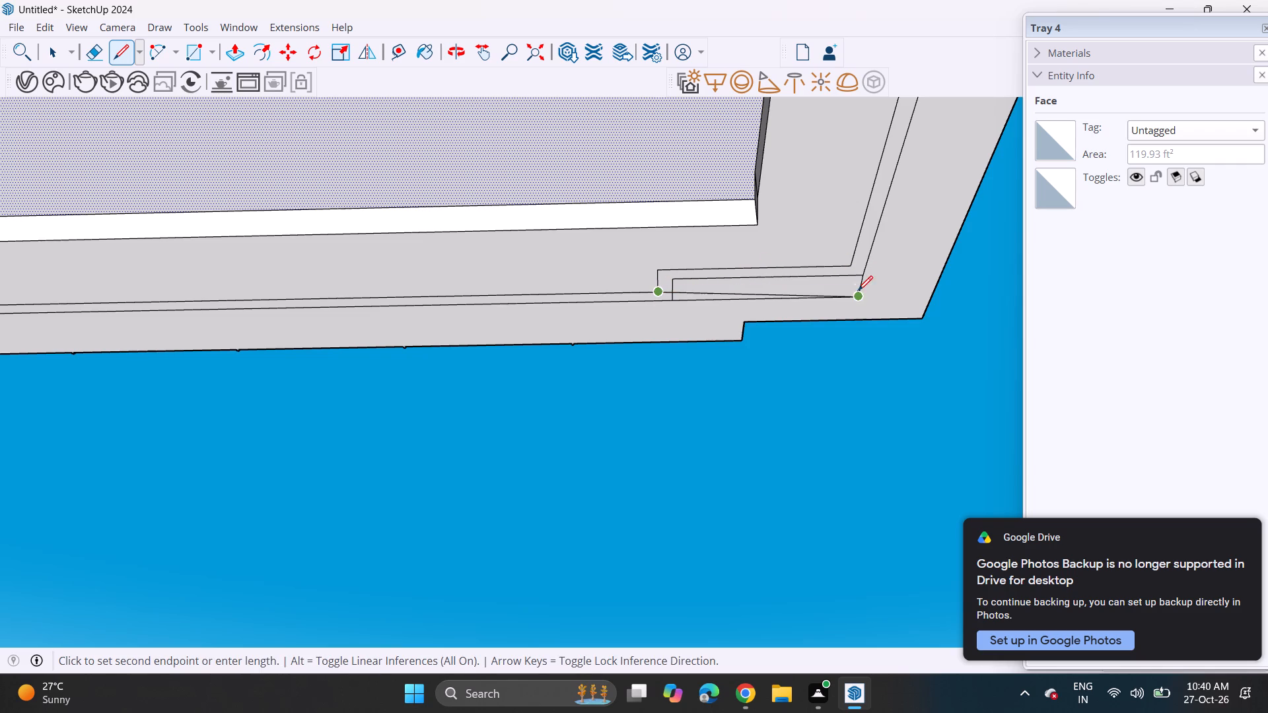
left_click(859, 287)
left_click(848, 264)
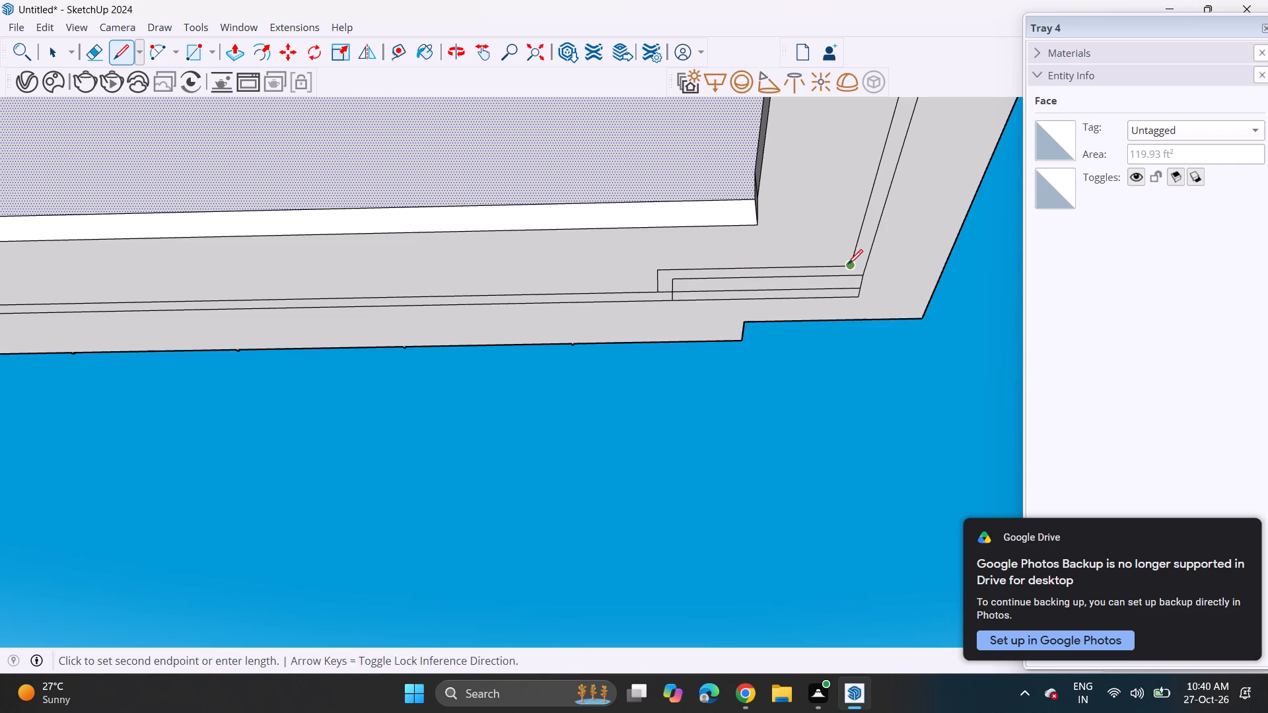
left_click(845, 295)
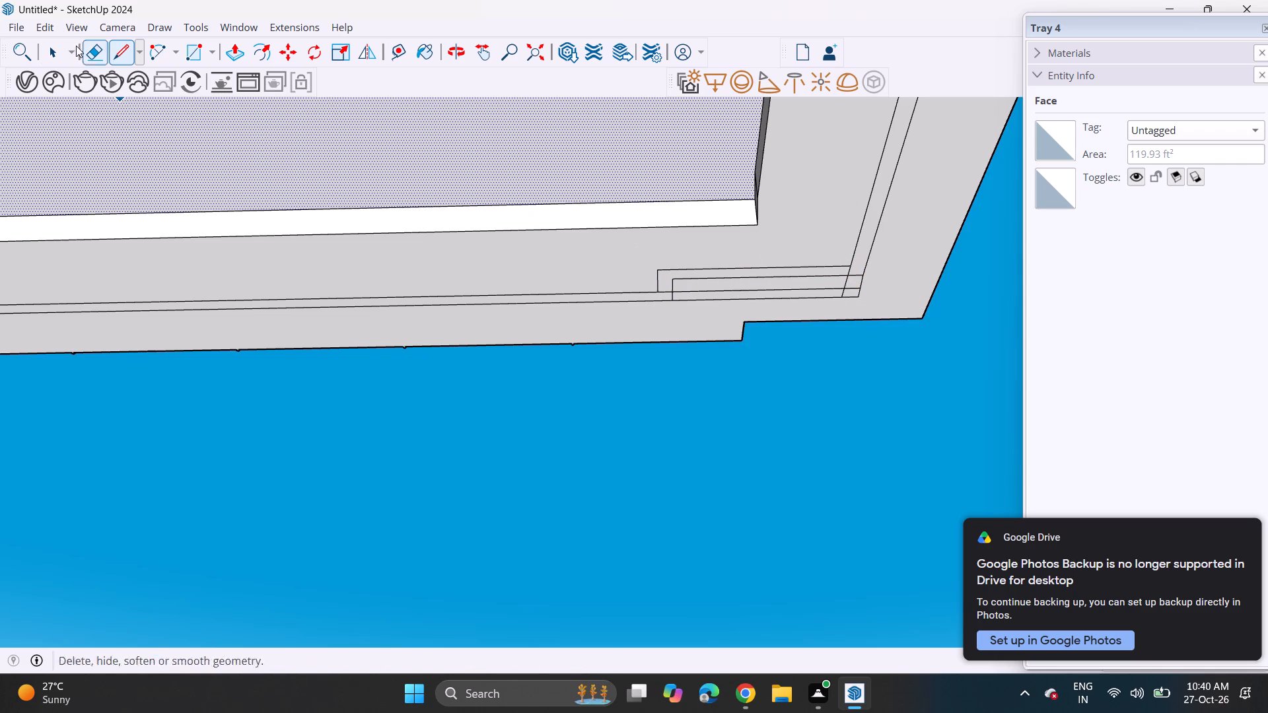
Erase the leftover notch edges and overlapping line ends so both band outlines have one clean corner.
left_click(90, 49)
left_click(724, 273)
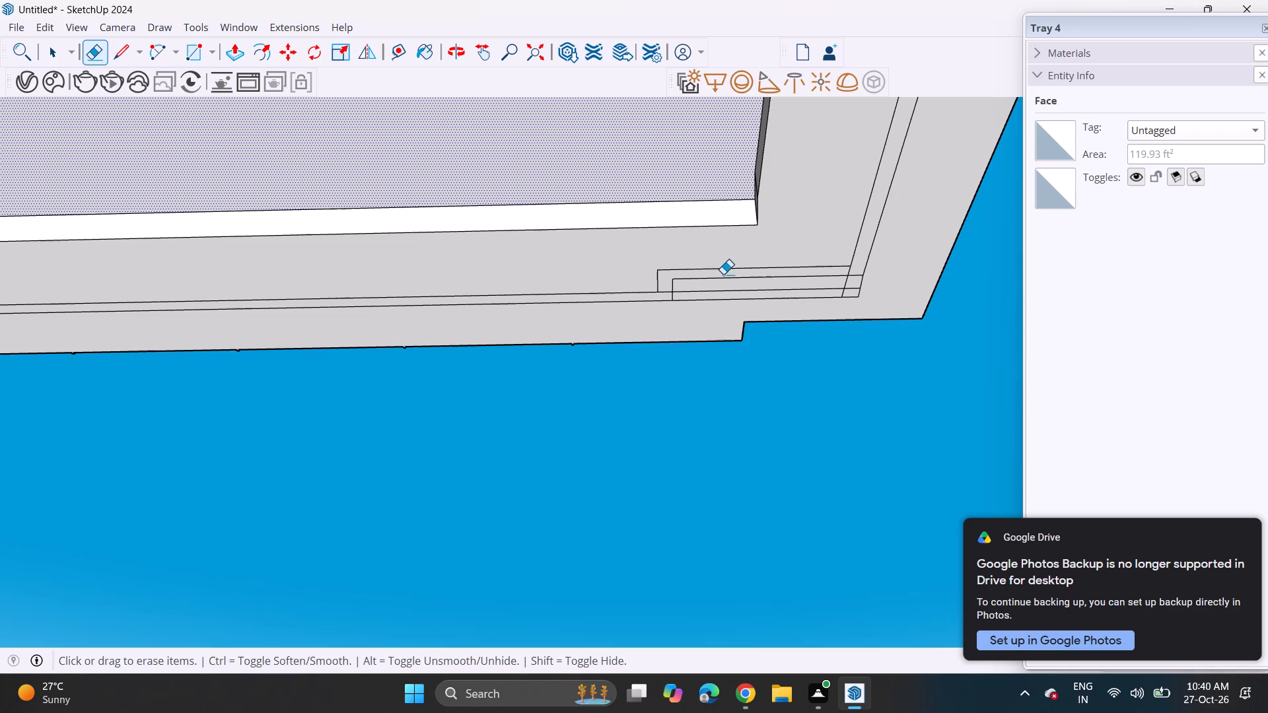
left_click(724, 276)
left_click_drag(724, 276, 722, 270)
left_click(722, 270)
left_click(660, 280)
left_click(672, 277)
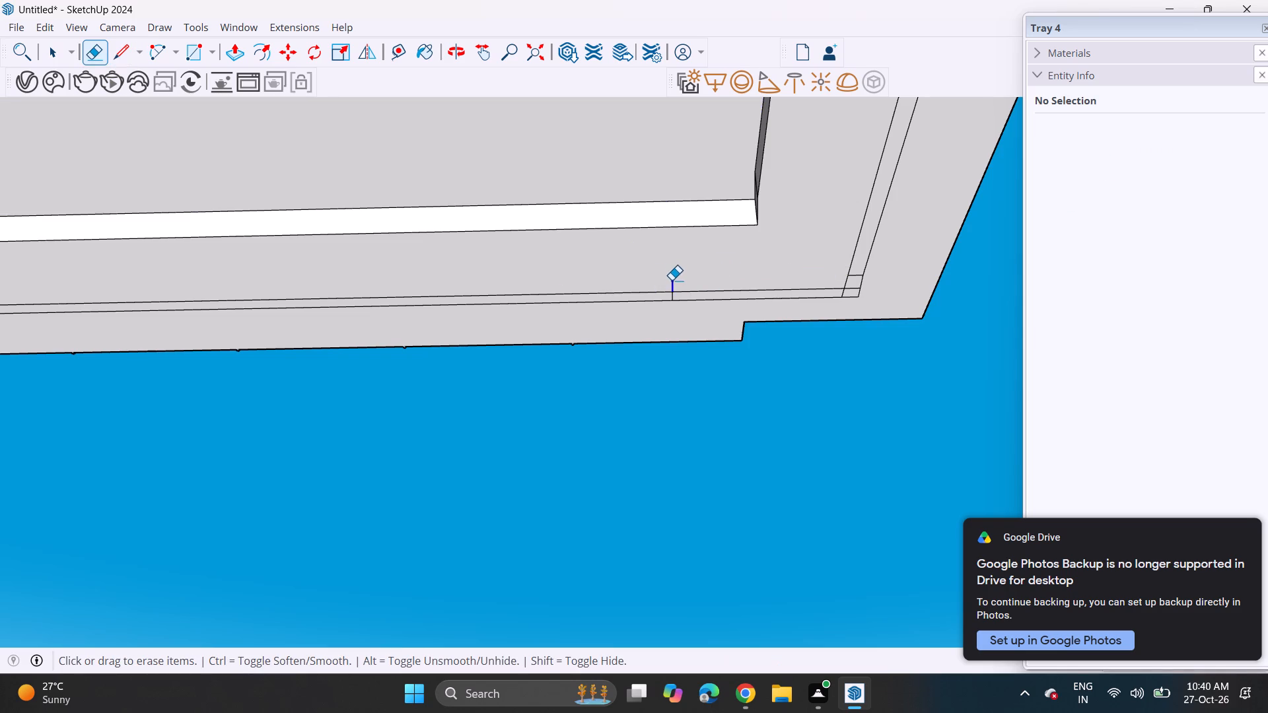
left_click(672, 295)
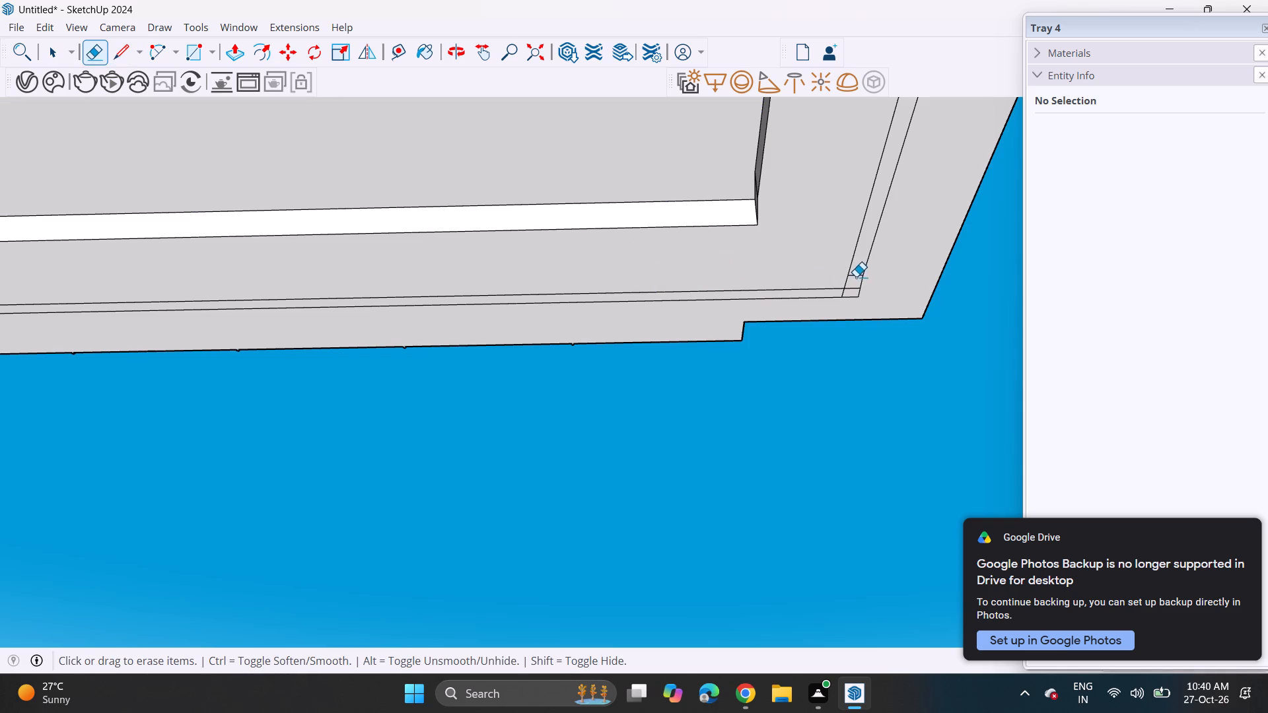
left_click(853, 276)
left_click(855, 288)
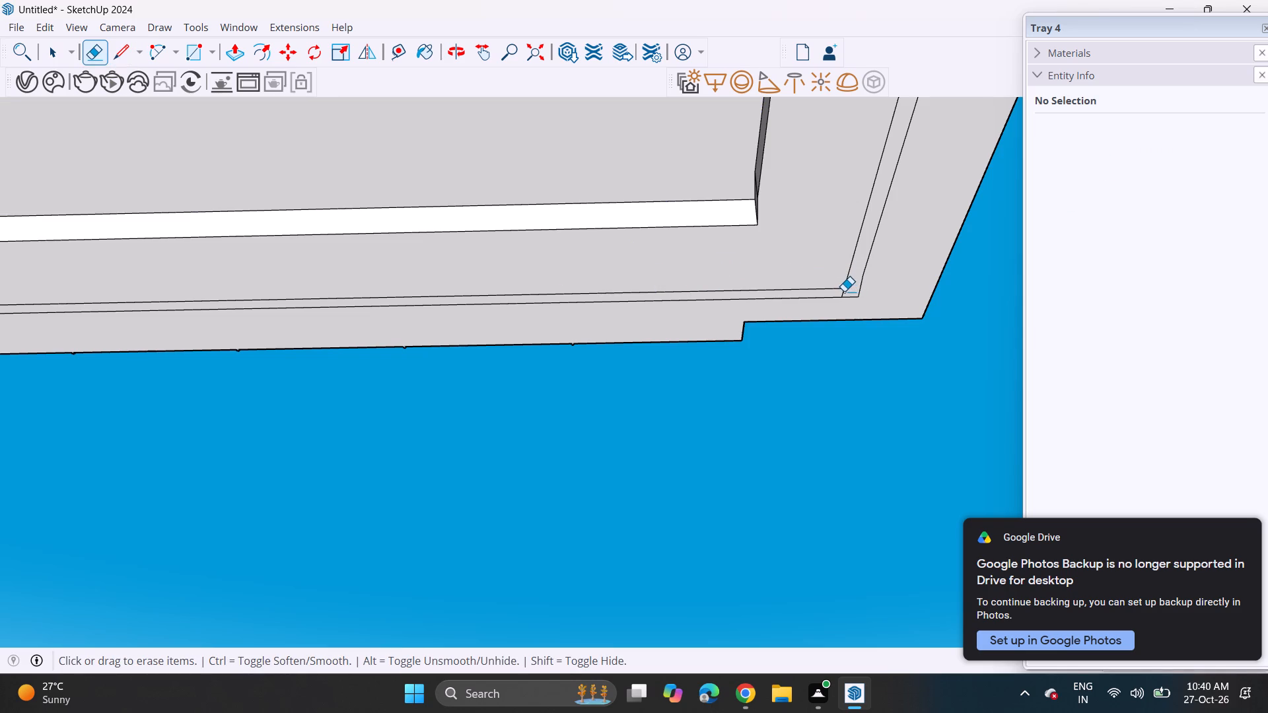
left_click(844, 291)
key("ctrl+z")
scroll(854, 286, "up", 6)
left_click(838, 299)
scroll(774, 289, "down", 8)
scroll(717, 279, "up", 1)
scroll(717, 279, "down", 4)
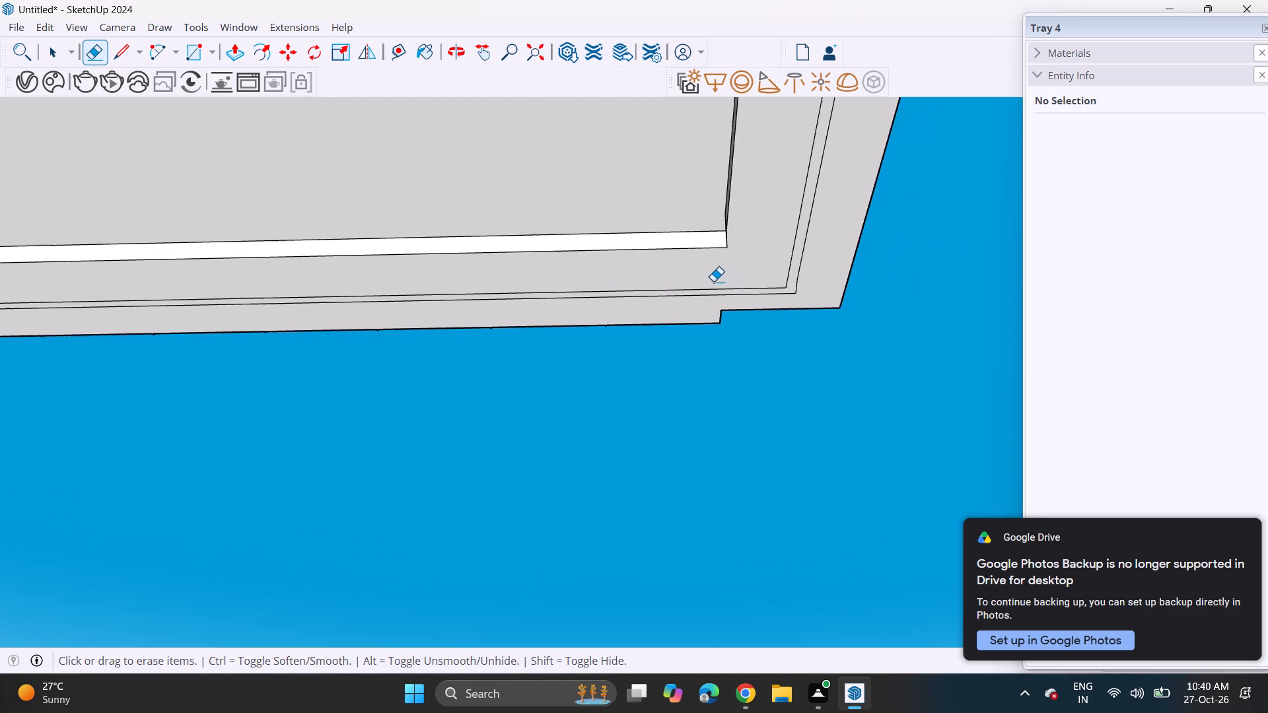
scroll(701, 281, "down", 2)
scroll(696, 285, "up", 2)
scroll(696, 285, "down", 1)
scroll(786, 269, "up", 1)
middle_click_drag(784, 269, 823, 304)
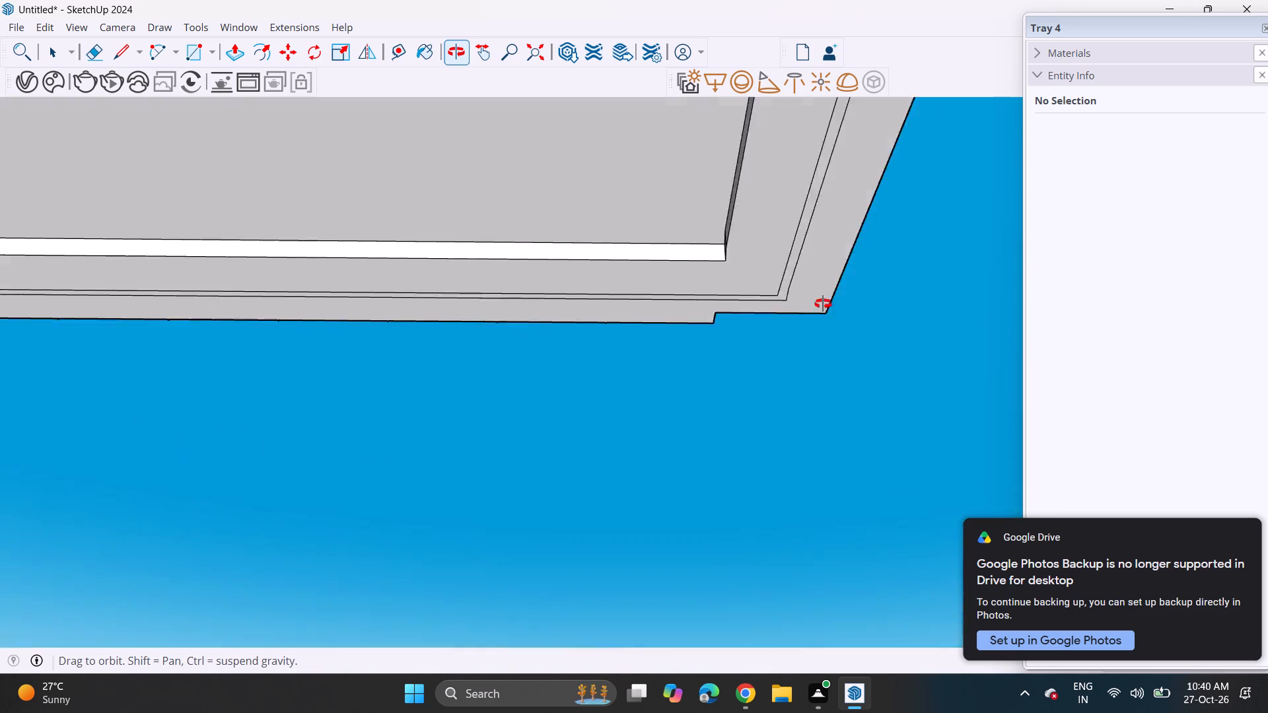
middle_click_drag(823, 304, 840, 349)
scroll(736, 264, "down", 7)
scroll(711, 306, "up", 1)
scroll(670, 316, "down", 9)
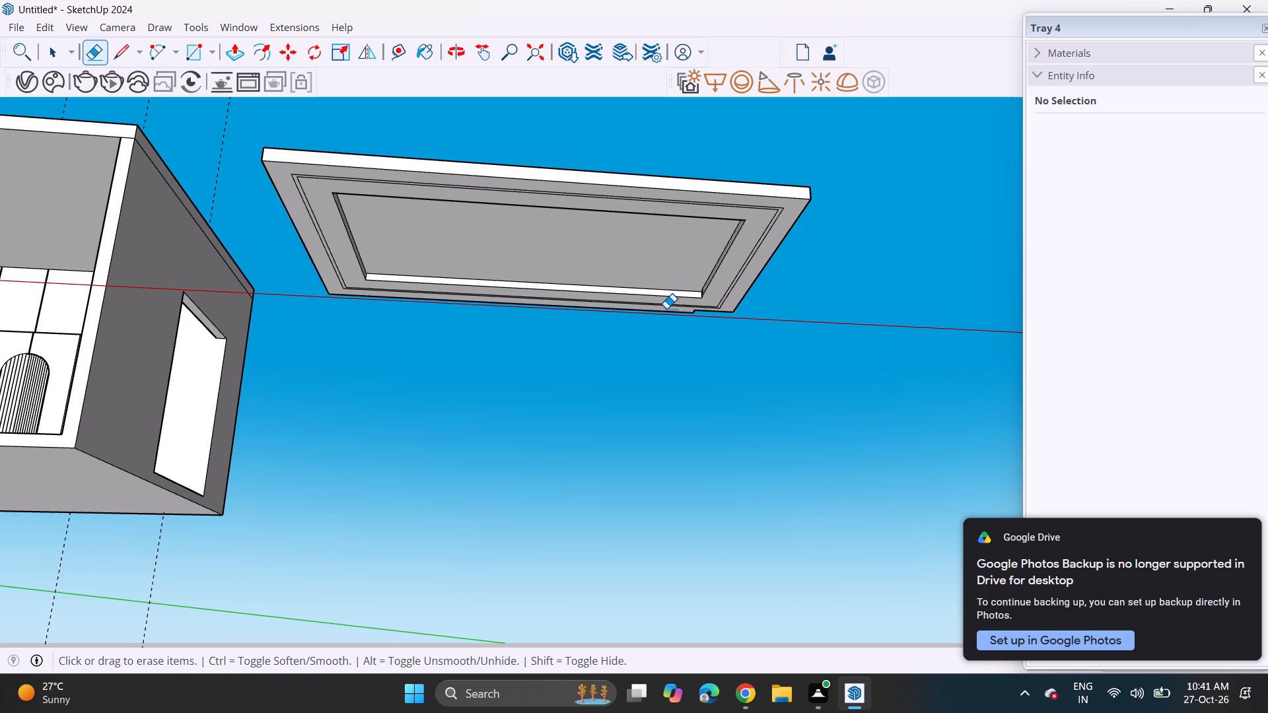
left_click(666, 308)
Draw two short lines across the narrow band near the squared corner, one on the long side and one on the short side.
middle_click_drag(746, 246, 704, 254)
scroll(752, 288, "up", 4)
scroll(752, 288, "down", 1)
scroll(734, 308, "up", 5)
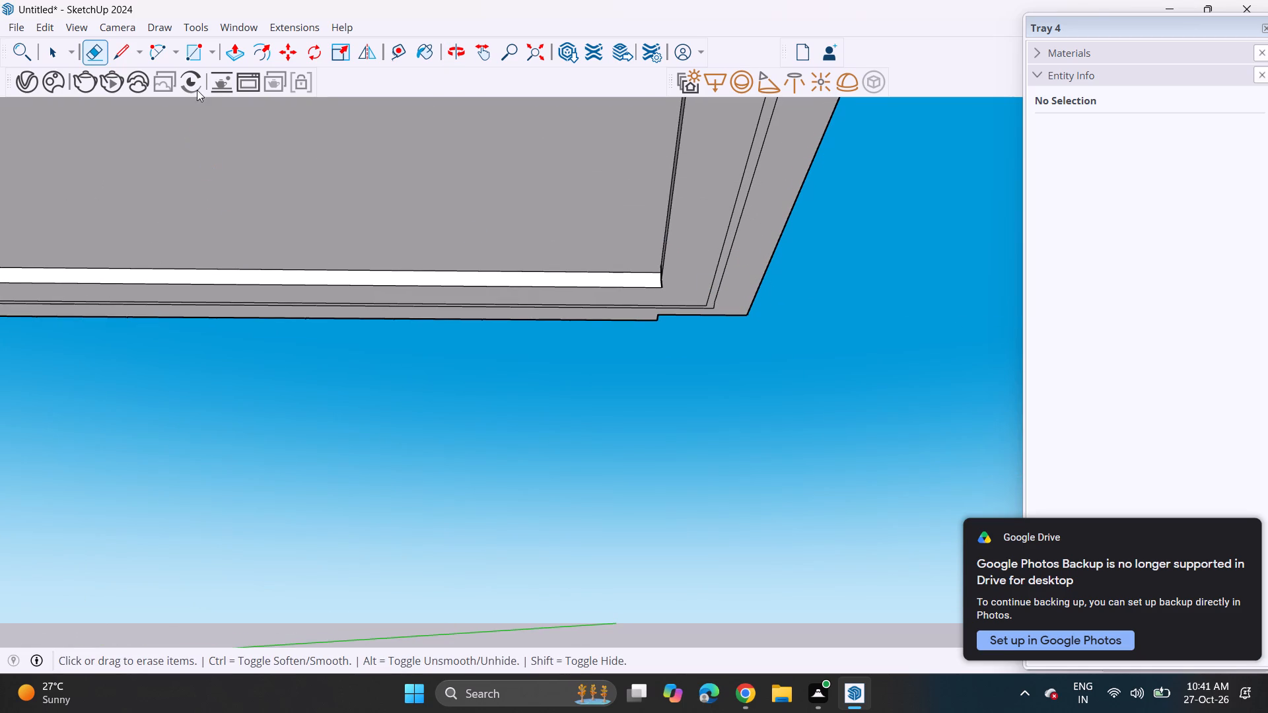
left_click(120, 50)
scroll(762, 281, "up", 6)
scroll(594, 381, "down", 1)
scroll(594, 381, "up", 4)
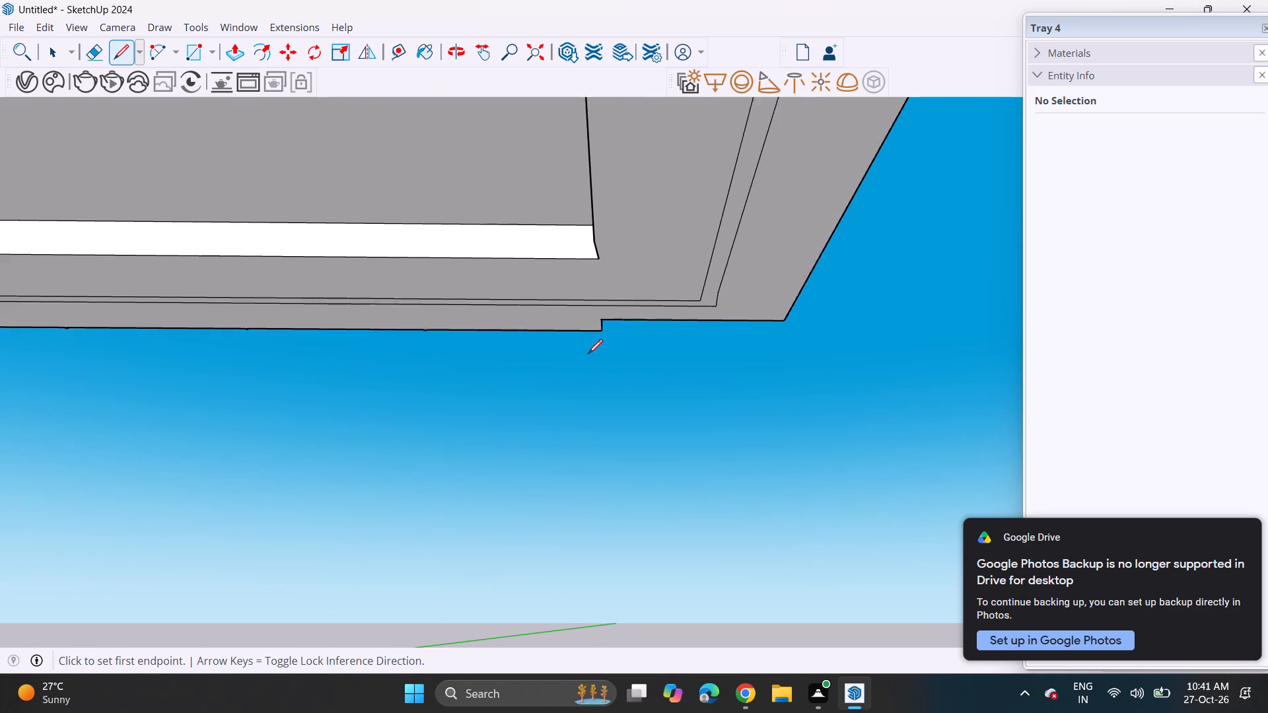
left_click(605, 296)
left_click(604, 289)
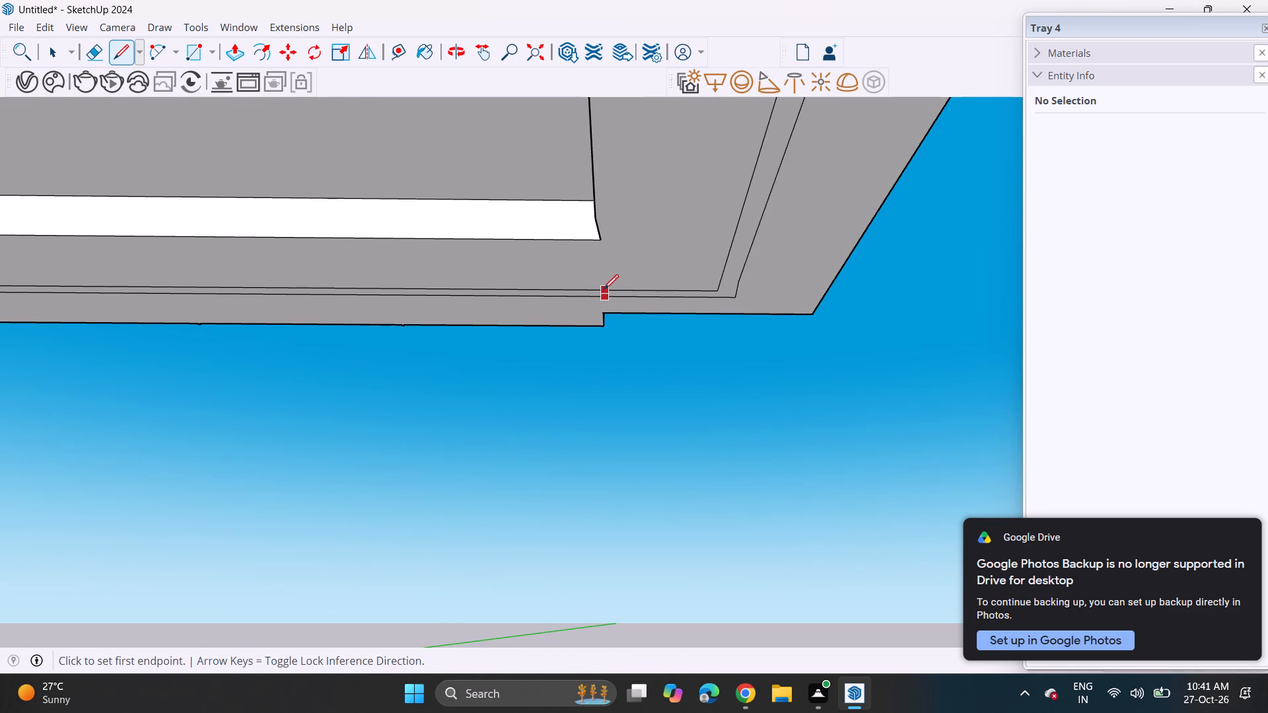
scroll(703, 335, "down", 2)
scroll(703, 335, "up", 1)
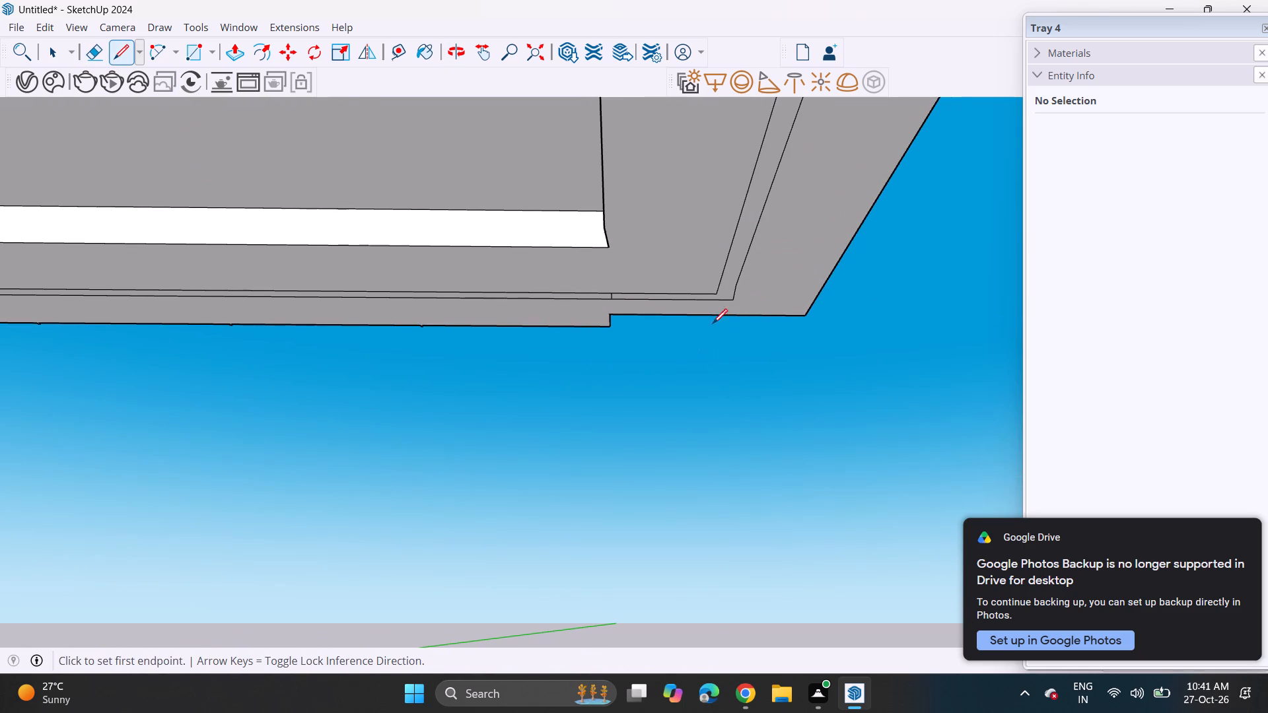
middle_click_drag(716, 296, 717, 425, "shift")
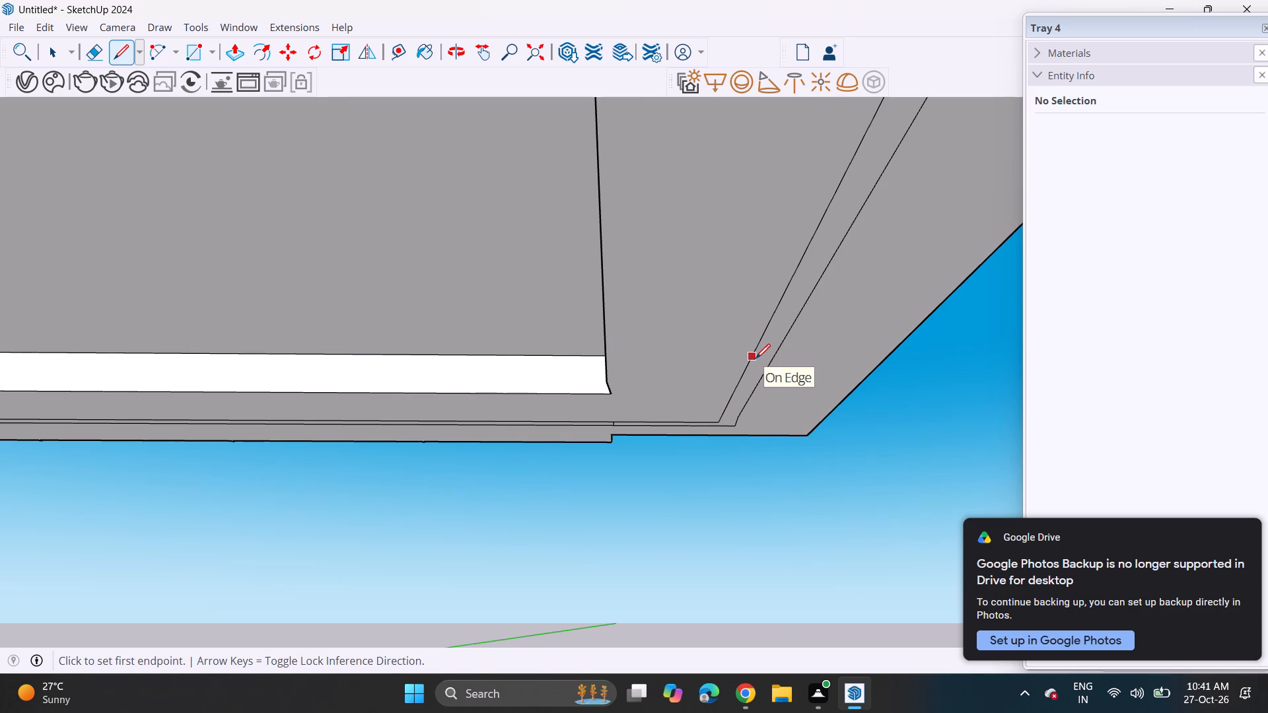
left_click(756, 358)
left_click(770, 361)
scroll(767, 362, "down", 4)
middle_click_drag(766, 381, 744, 286)
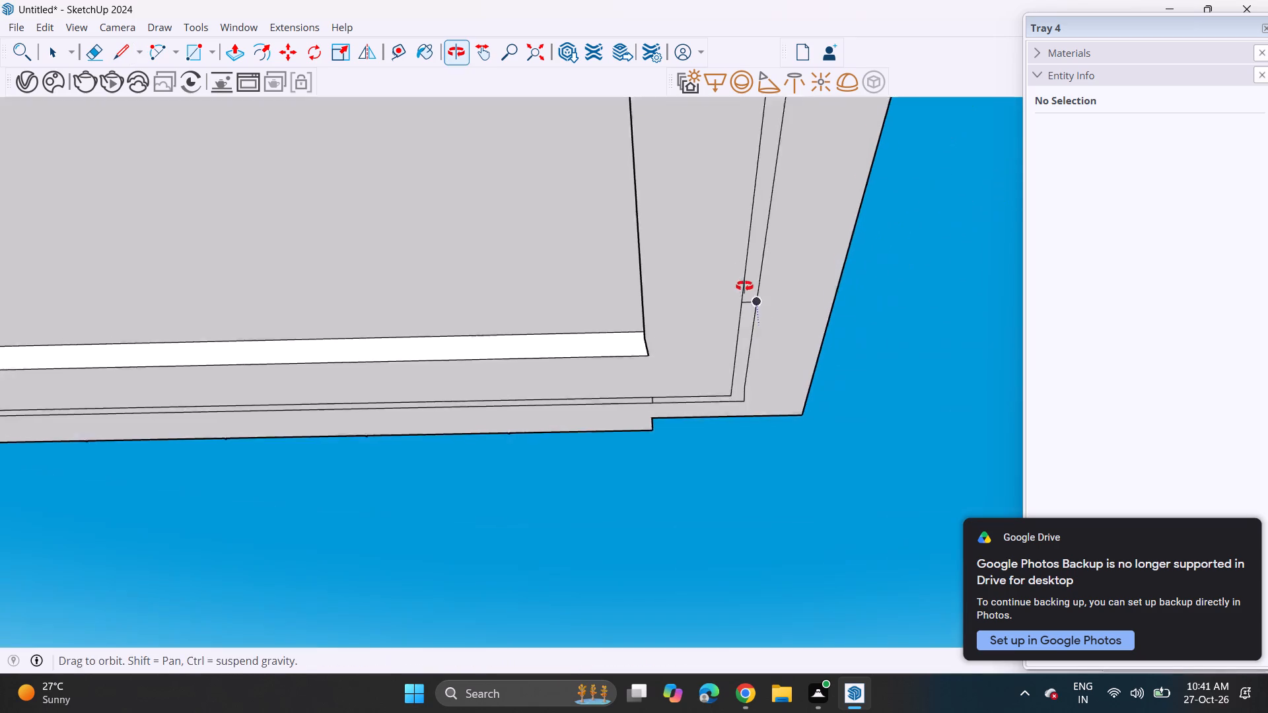
middle_click_drag(744, 286, 732, 234)
scroll(732, 232, "up", 2)
scroll(718, 272, "down", 12)
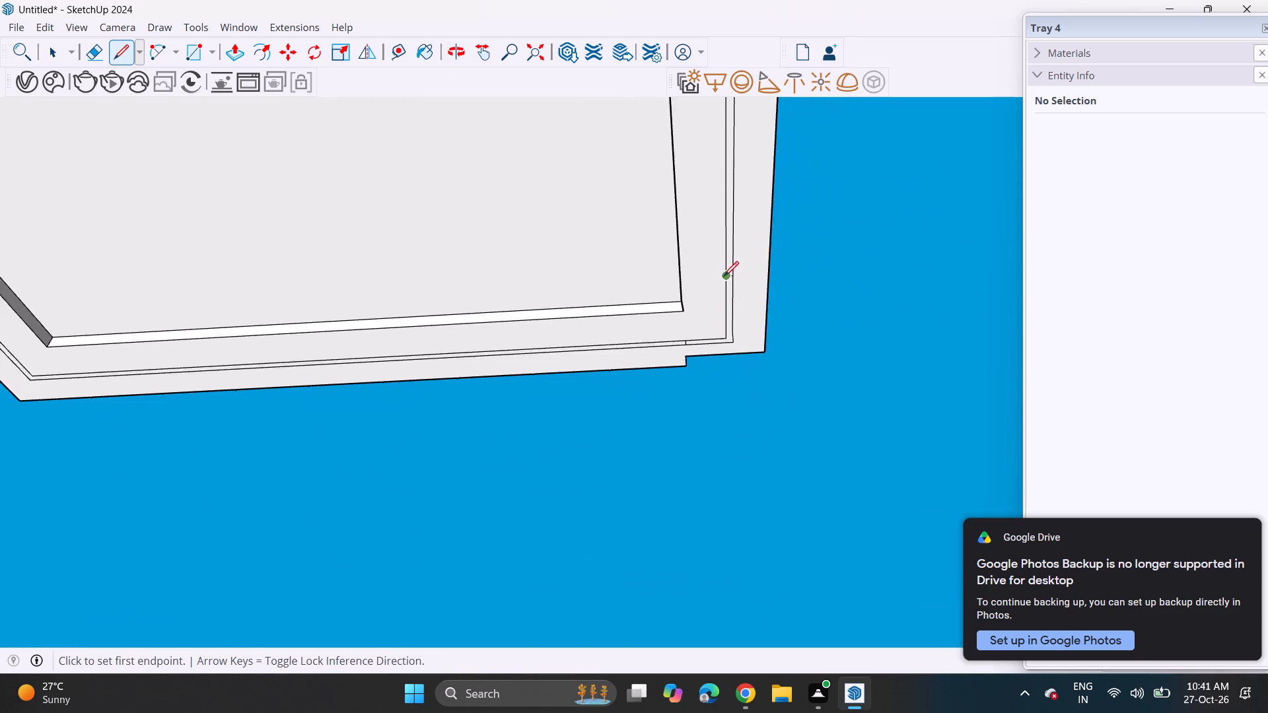
Draw two more short lines across the narrow band along the ceiling's short side, spaced out from the existing division line.
middle_click_drag(721, 242, 767, 430)
left_click(776, 379)
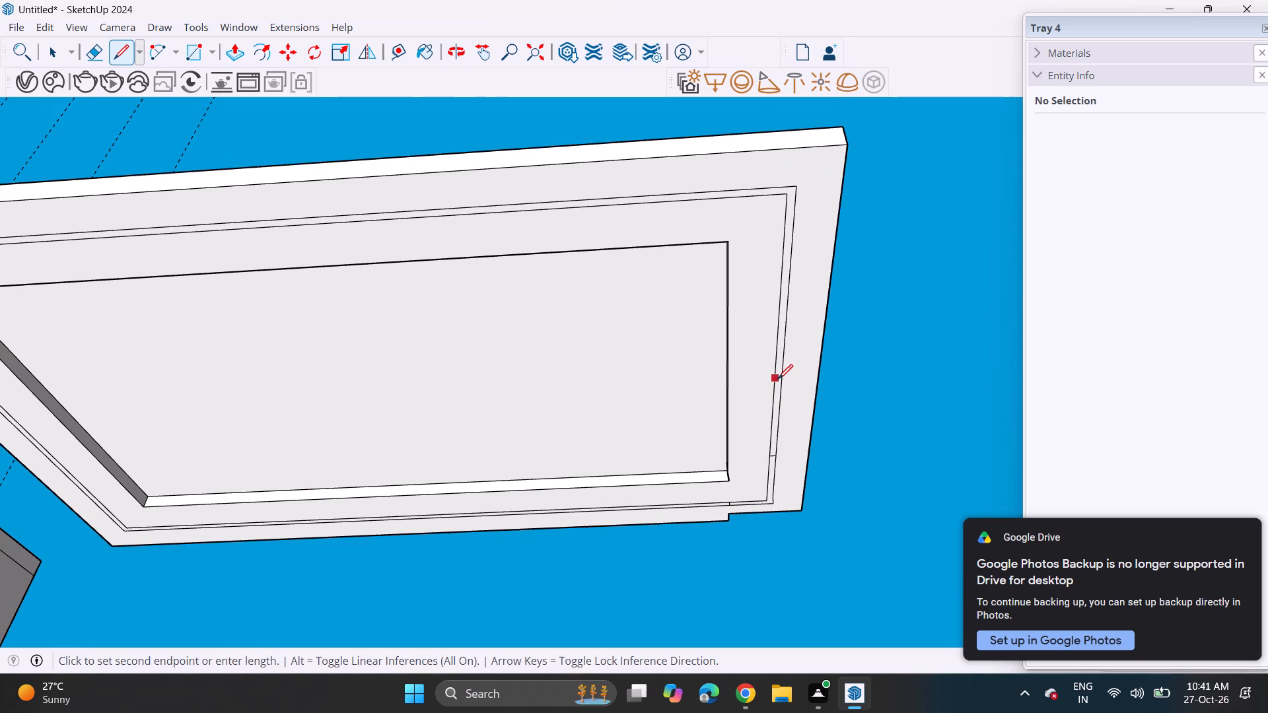
left_click(780, 379)
left_click(789, 299)
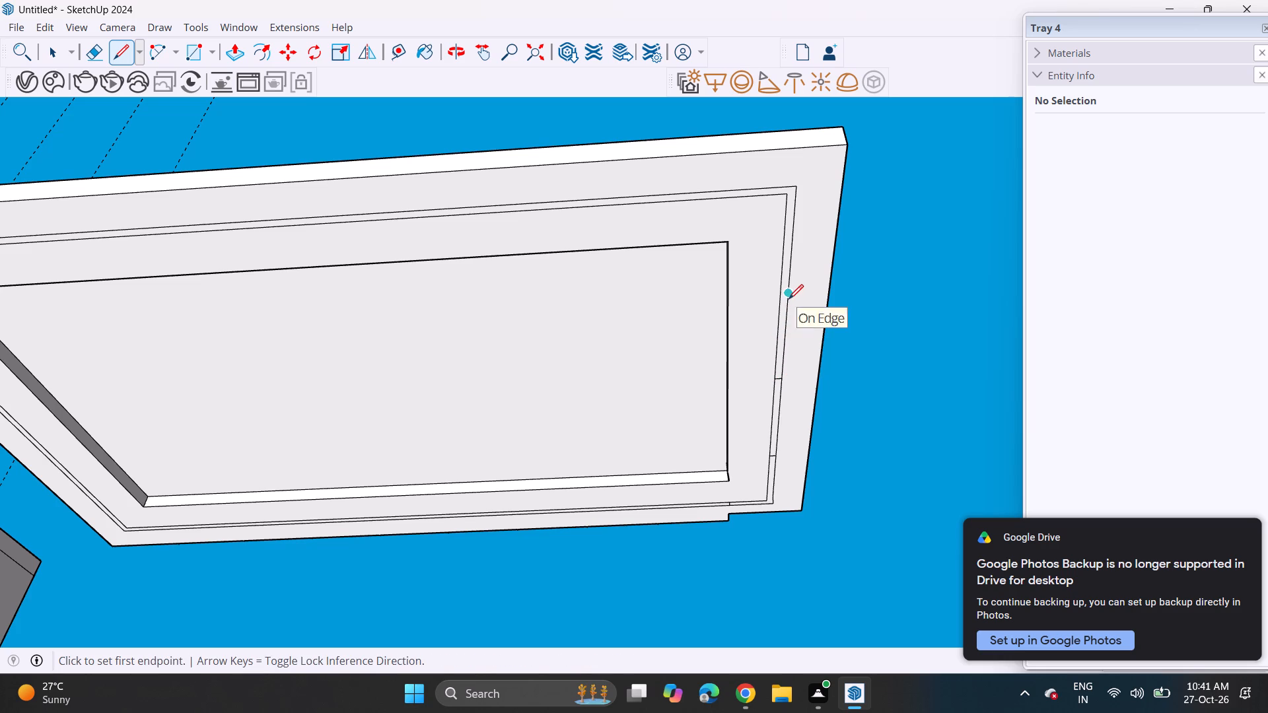
left_click(779, 297)
Draw two short, spaced lines across the narrow band on the ceiling's notched long side, continuing away from the squared corner.
scroll(571, 411, "down", 4)
middle_click_drag(571, 409, 671, 387, "shift")
scroll(662, 386, "up", 1)
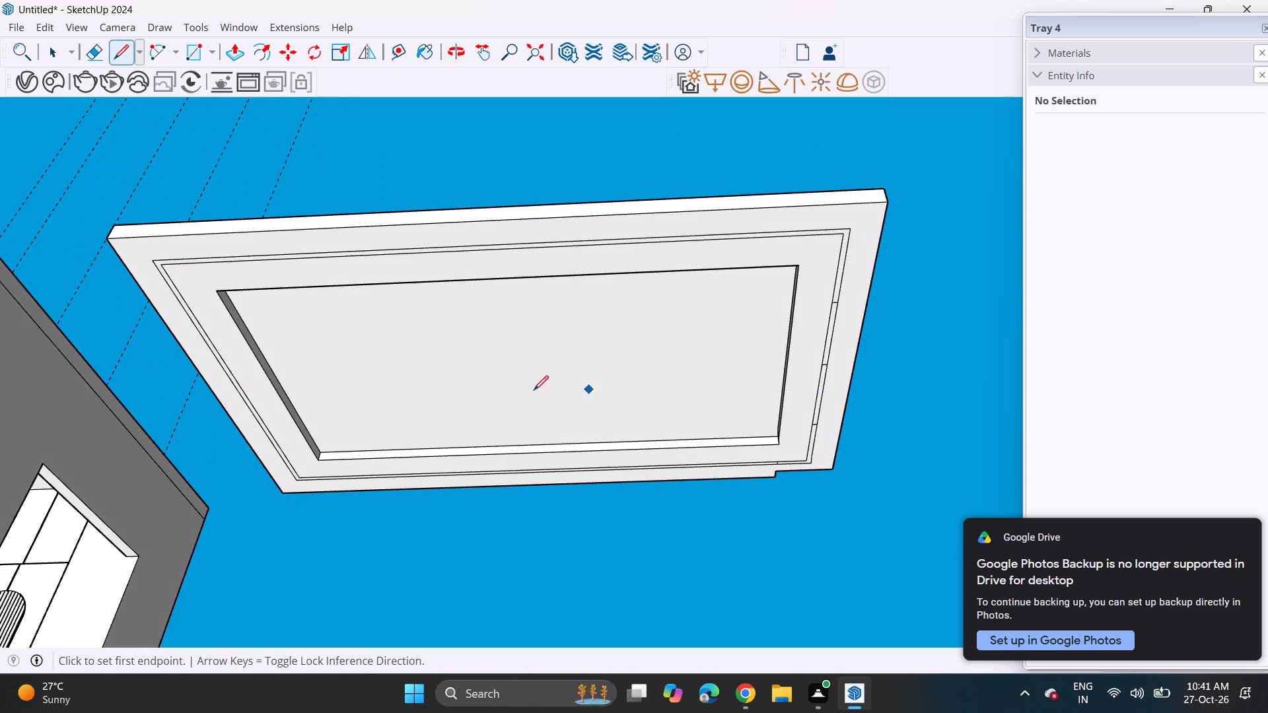
scroll(279, 454, "up", 3)
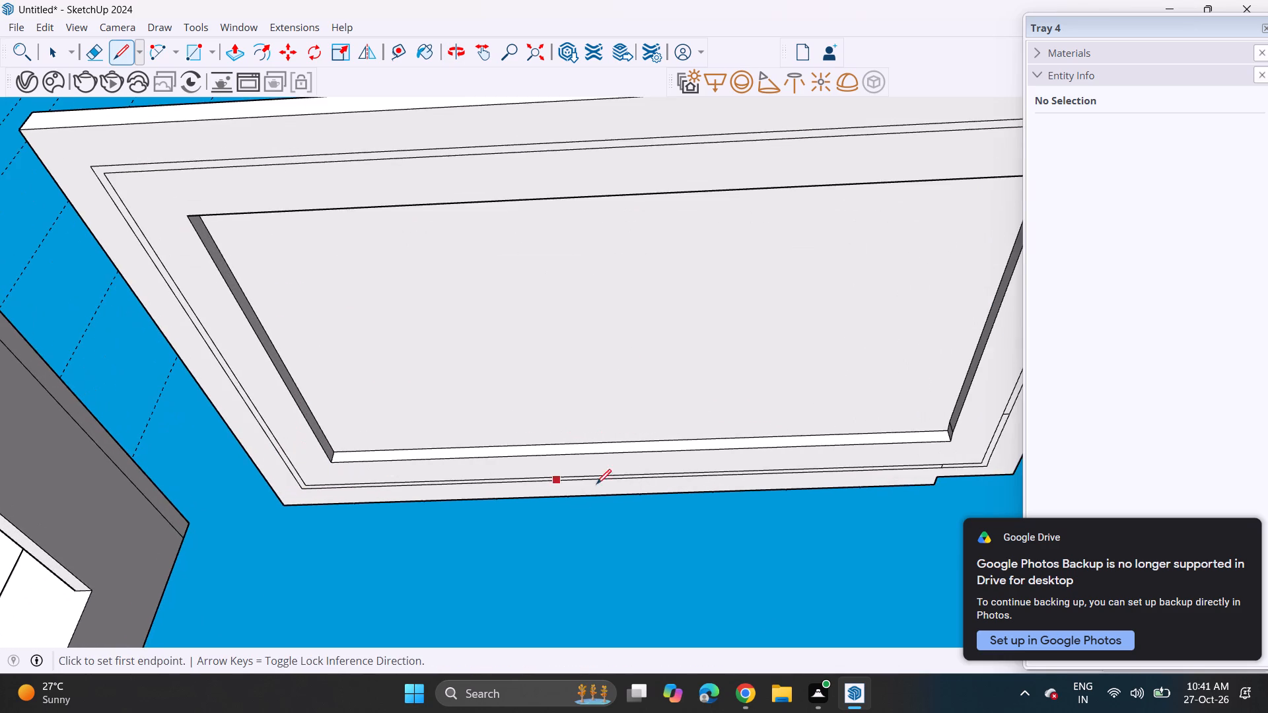
scroll(772, 475, "up", 4)
middle_click_drag(789, 463, 670, 442)
left_click(699, 446)
left_click(701, 453)
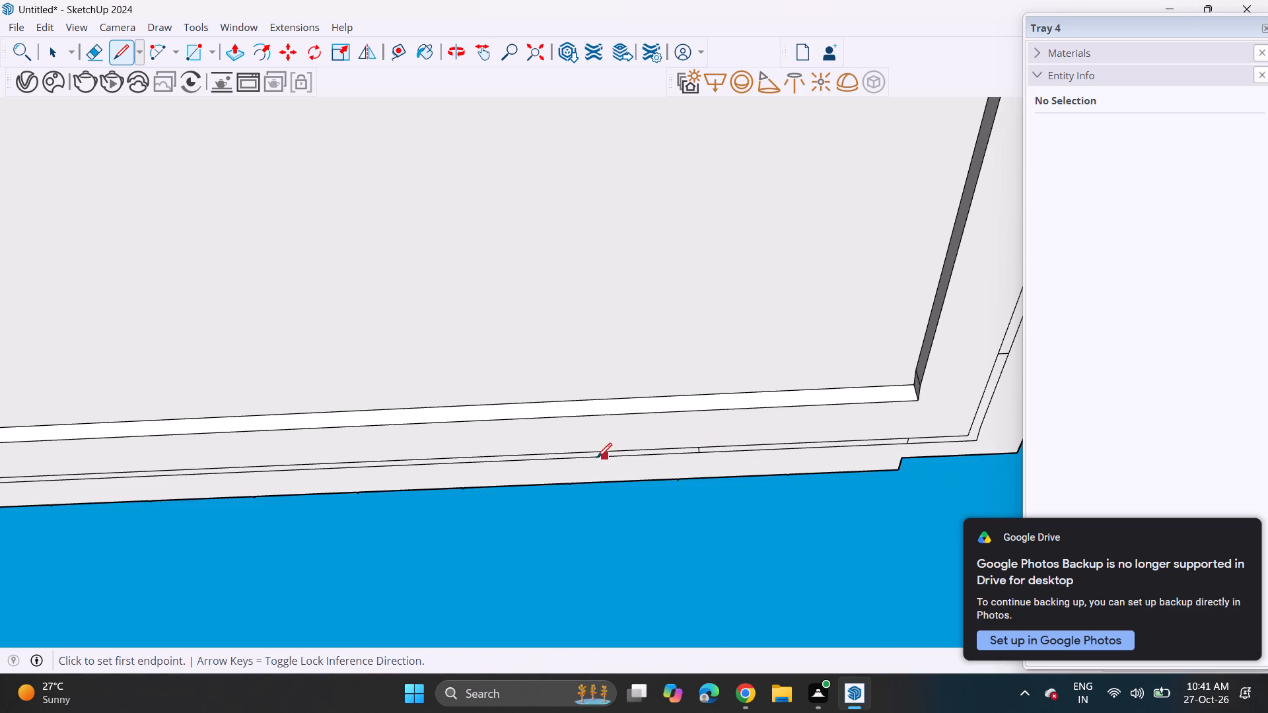
left_click(417, 458)
left_click(419, 462)
Continue dividing the band on the notched long side with two more short cross lines toward the far corner.
middle_click_drag(365, 462, 586, 461)
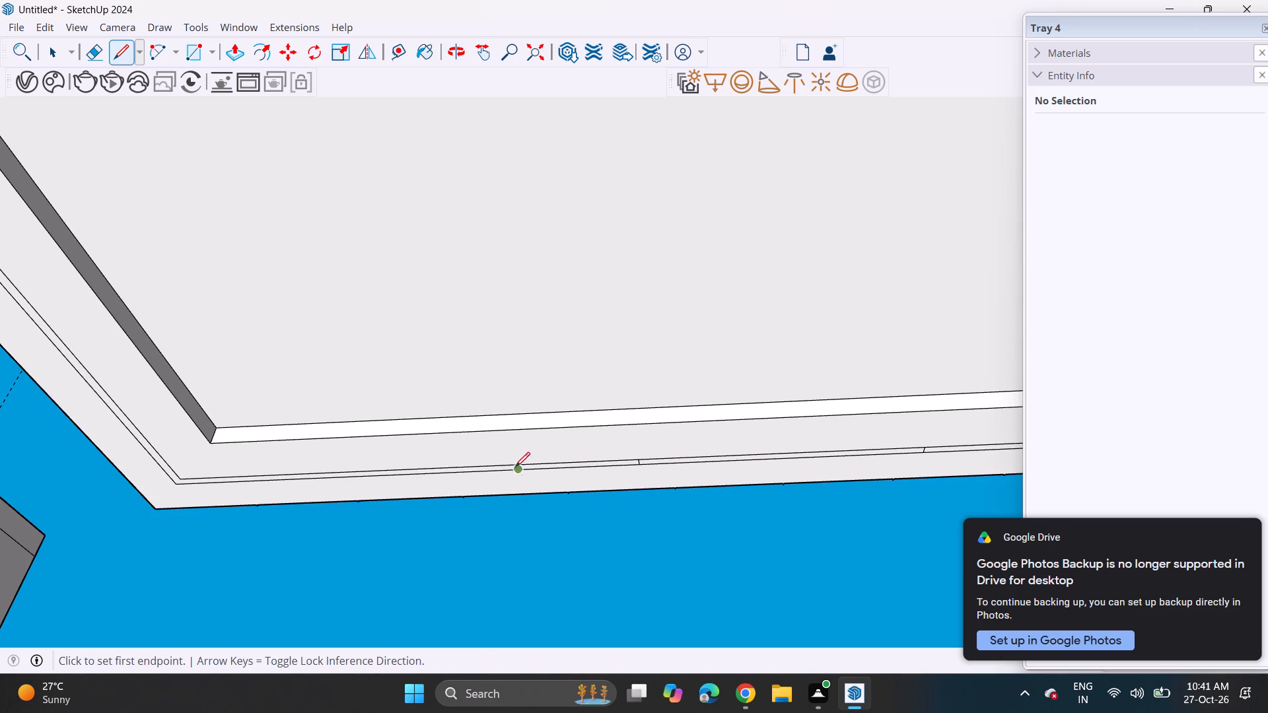
left_click(398, 467)
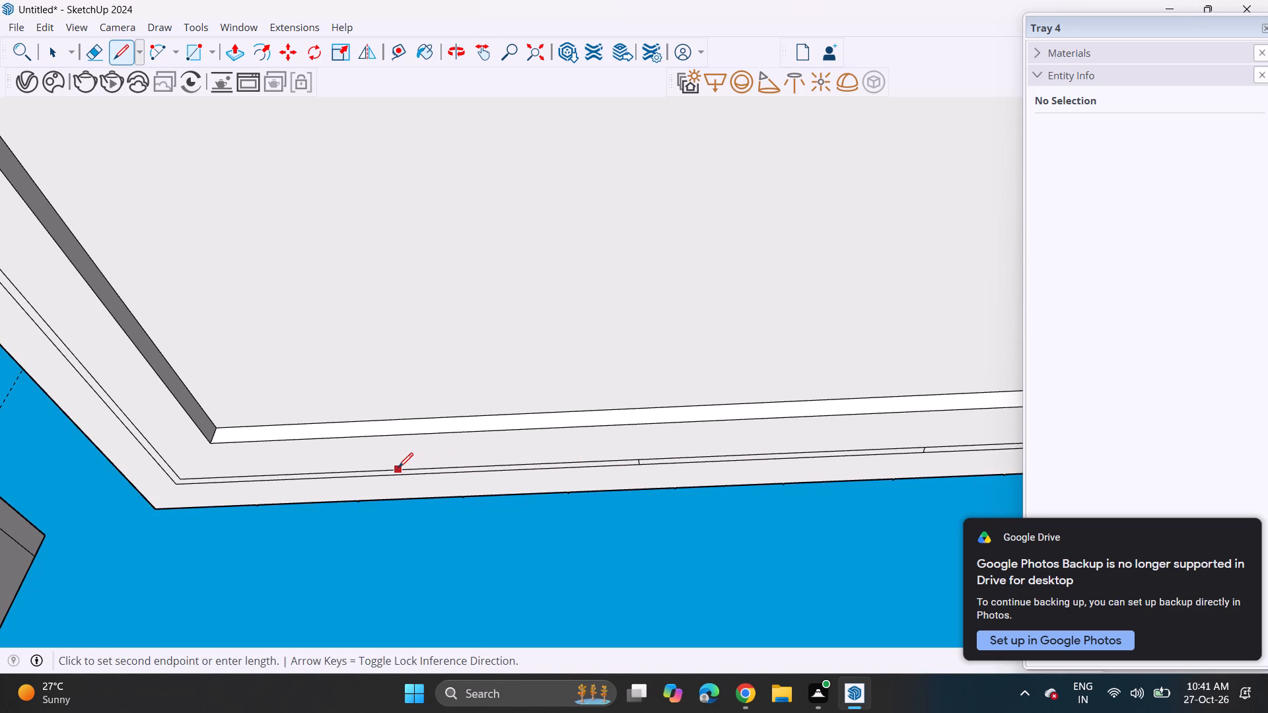
left_click(398, 478)
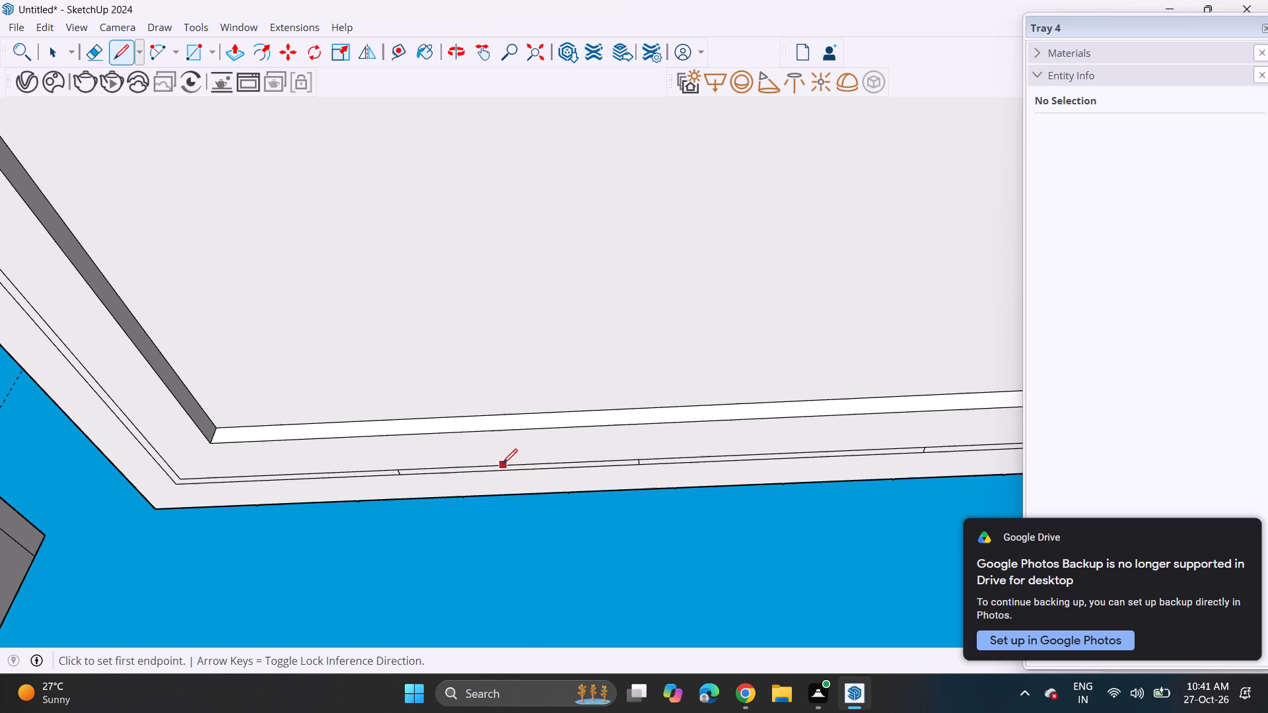
left_click(503, 463)
left_click(505, 473)
middle_click_drag(416, 447, 588, 442, "shift")
scroll(544, 442, "down", 2)
left_click(737, 461)
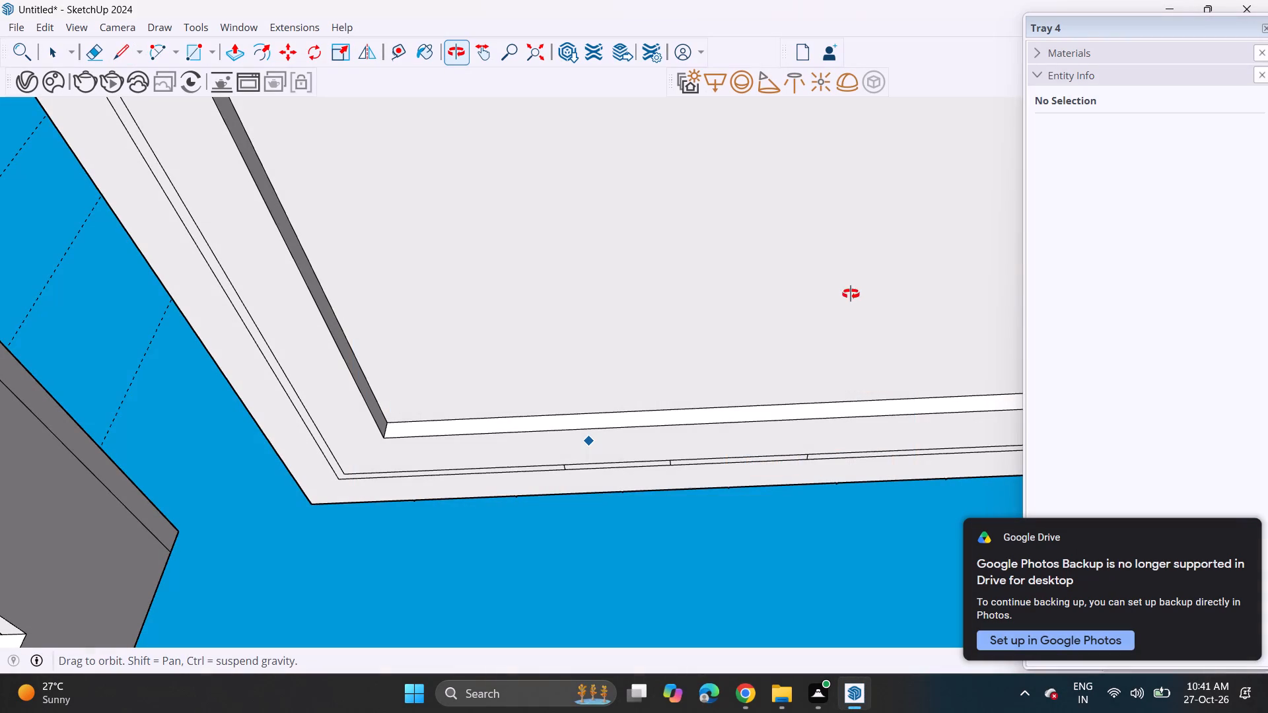
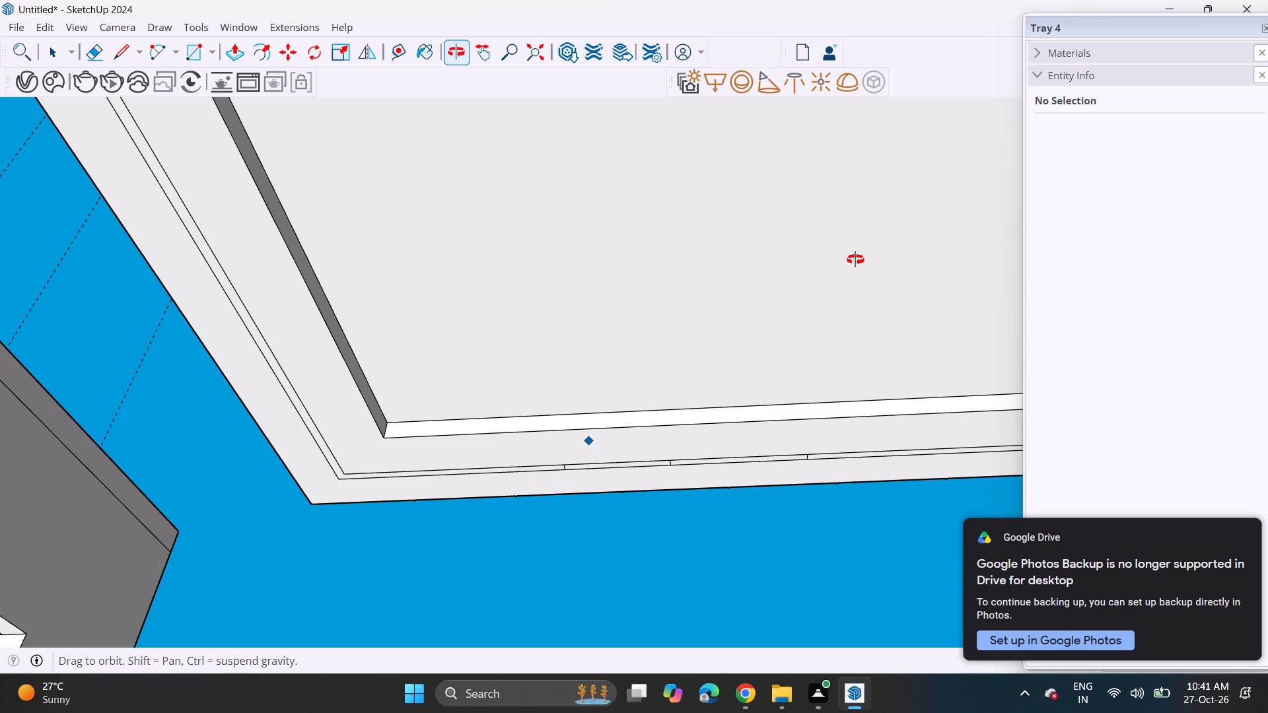
Draw a short line across the narrow band on each side of the far corner, one on the notched long side and one on the short side.
scroll(396, 413, "down", 3)
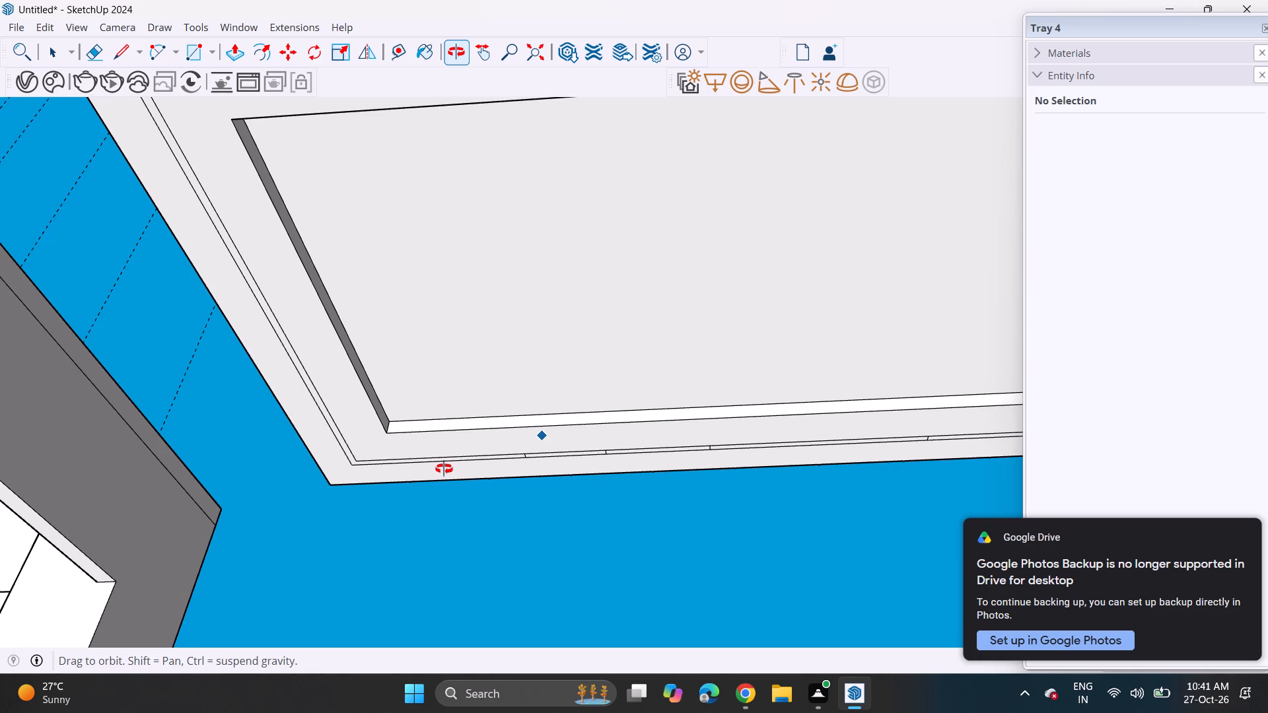
left_click(123, 54)
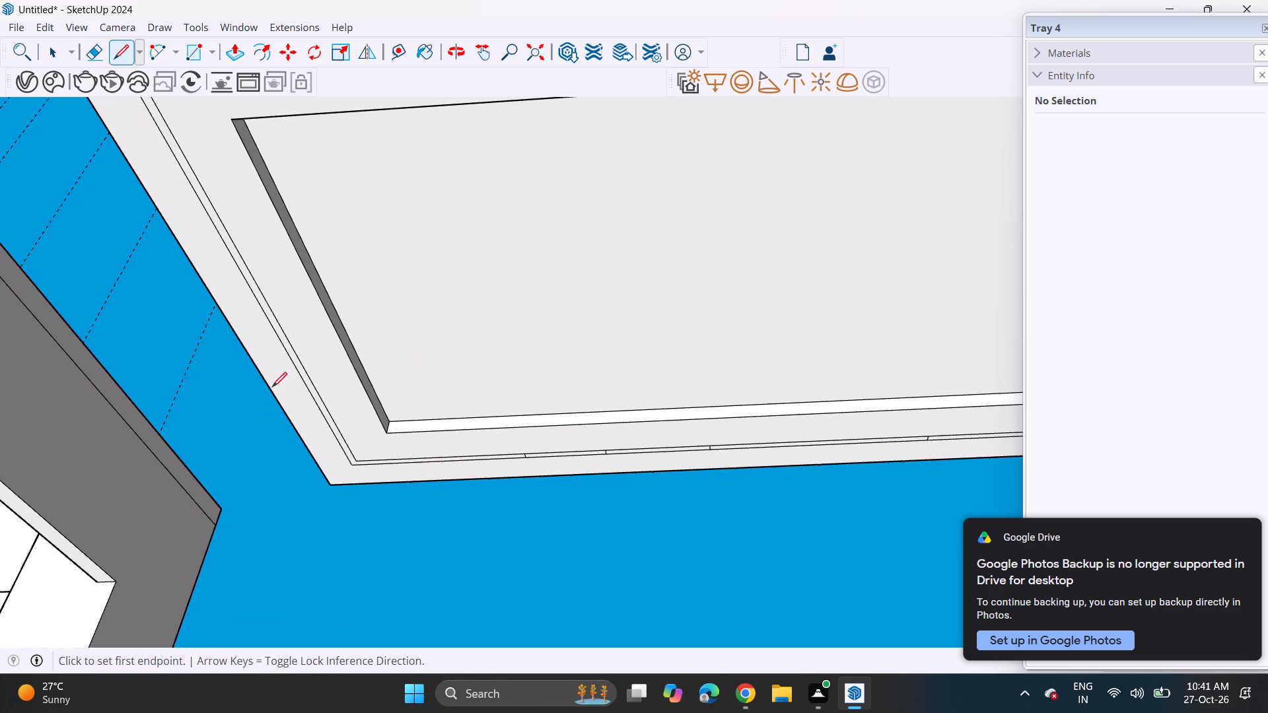
scroll(433, 516, "up", 5)
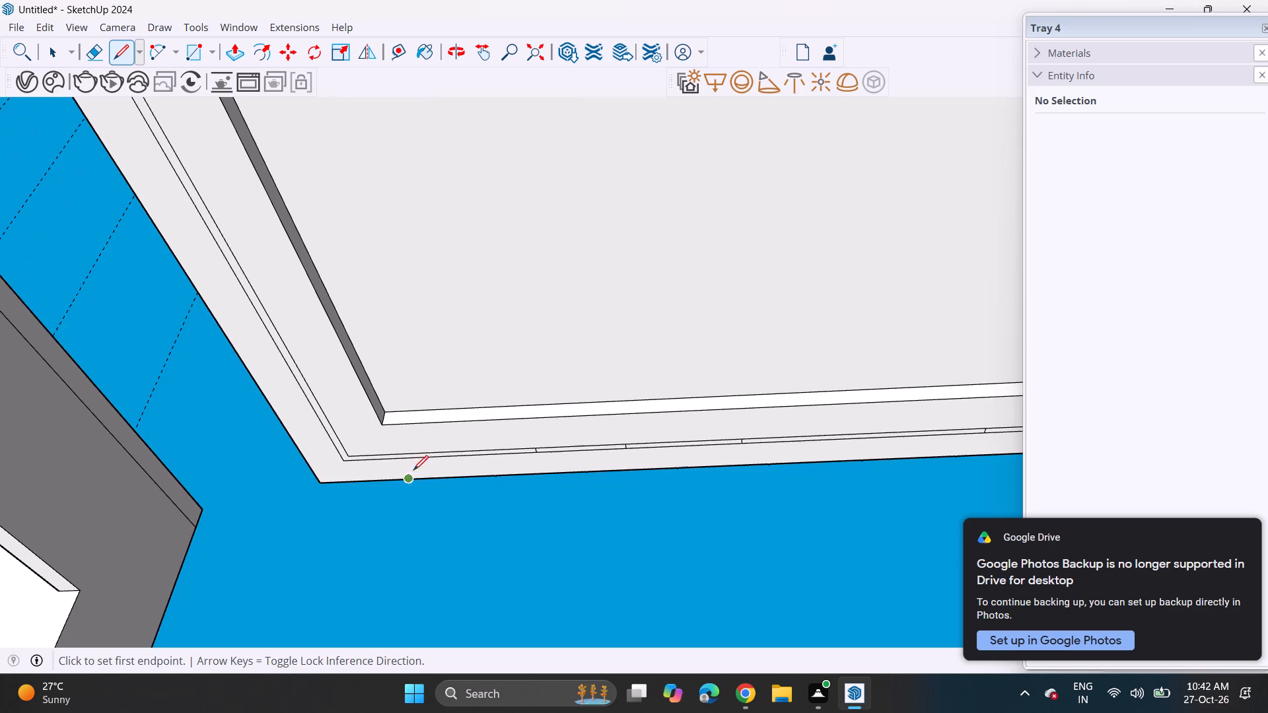
scroll(429, 454, "up", 7)
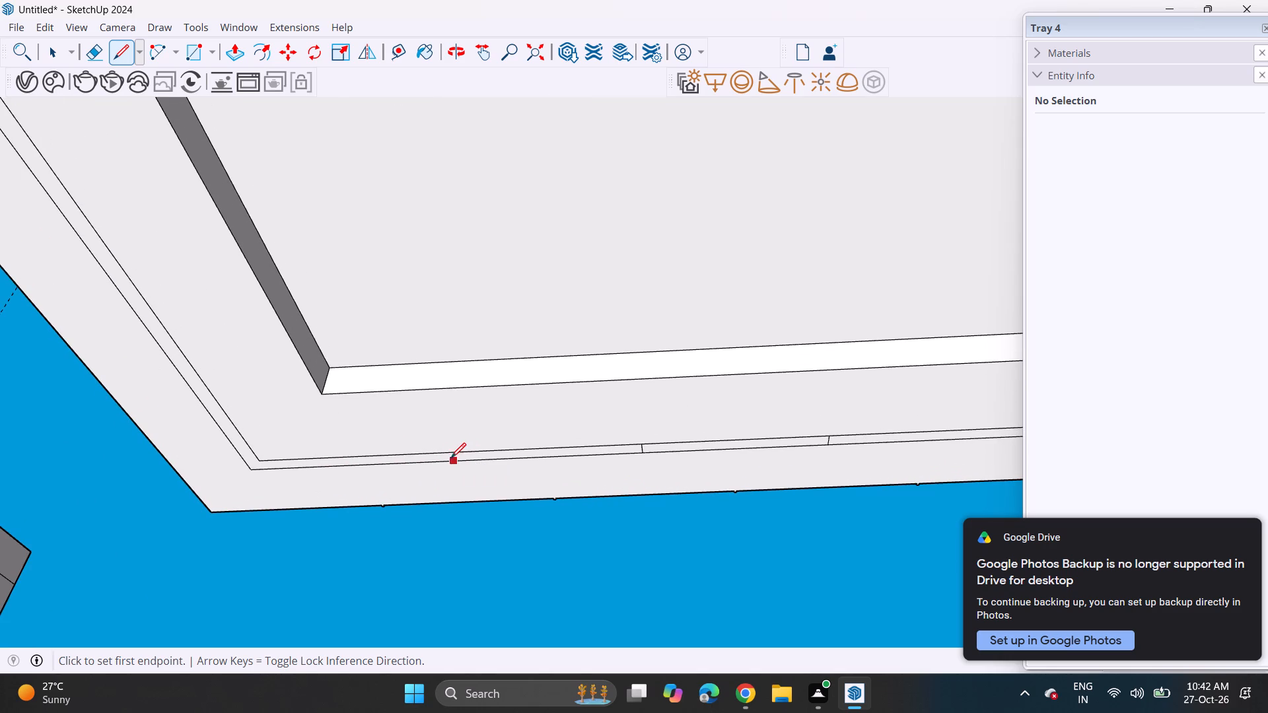
left_click(455, 450)
left_click(458, 460)
scroll(369, 388, "down", 2)
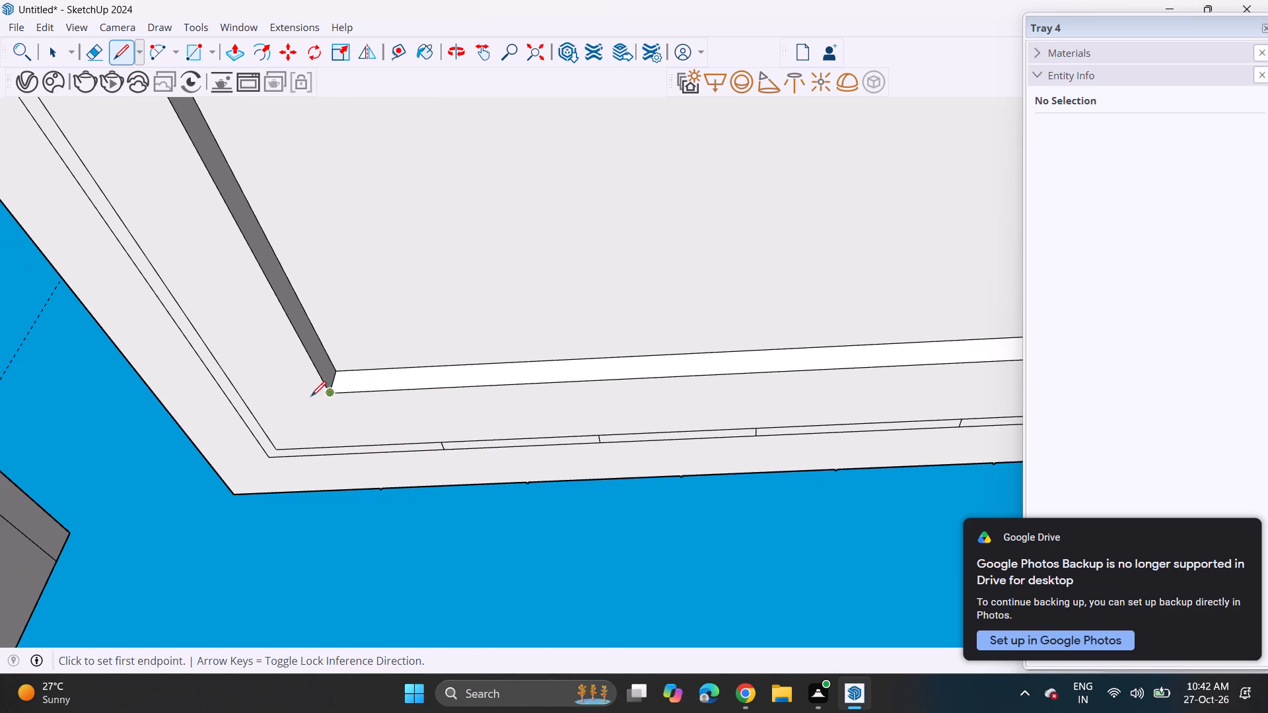
middle_click_drag(263, 382, 424, 431, "shift")
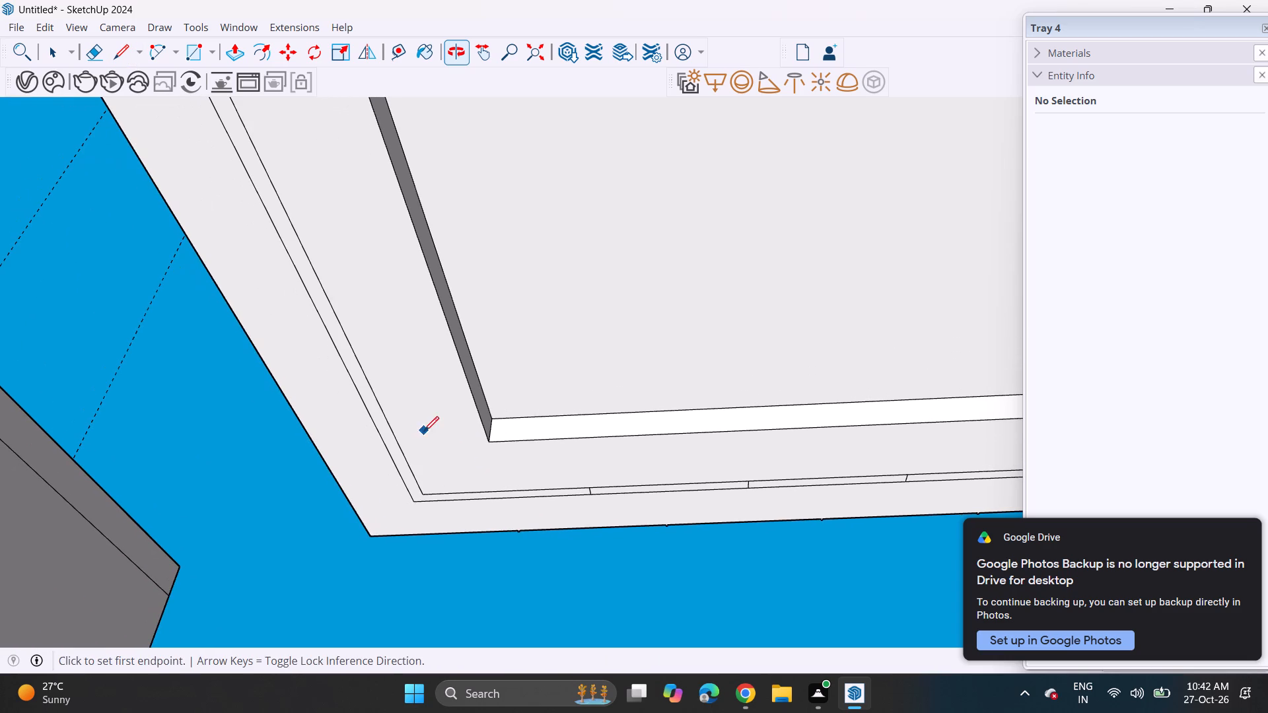
left_click(391, 426)
left_click(379, 428)
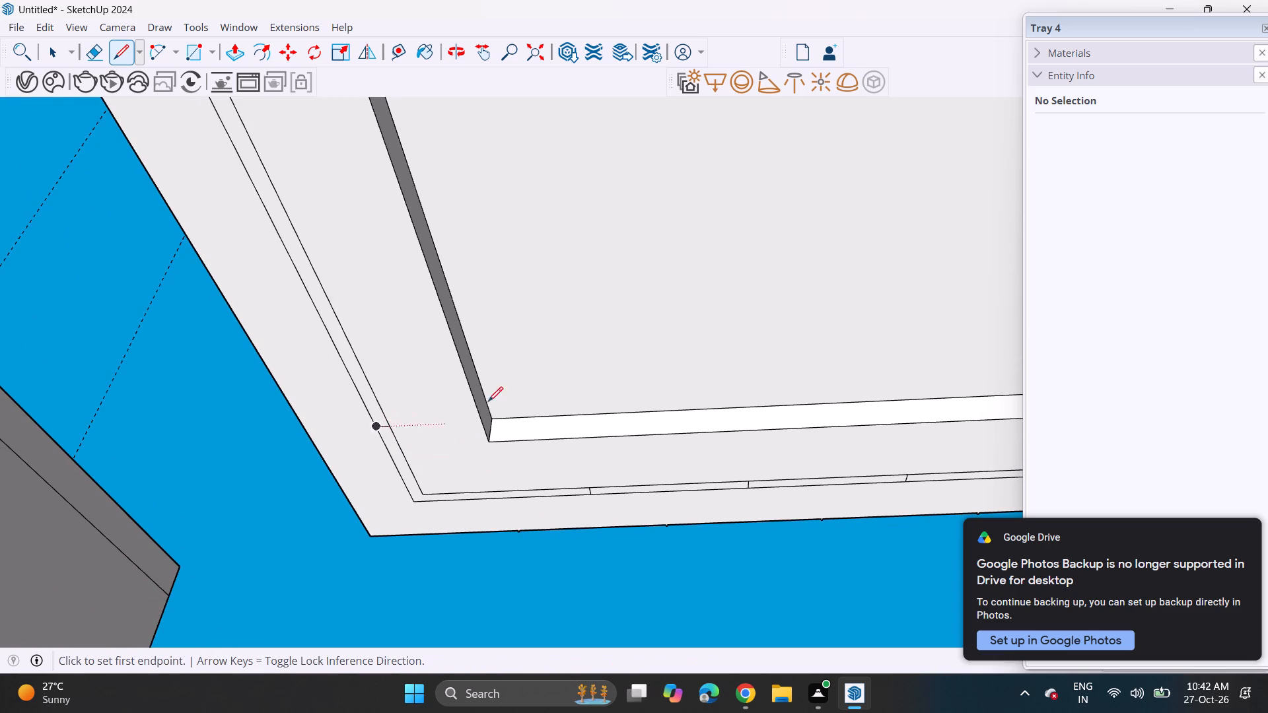
Select the whole false ceiling with its recess and band lines and make it a group.
scroll(503, 410, "down", 10)
middle_click_drag(541, 420, 357, 436, "shift")
middle_click(357, 436, "shift")
scroll(351, 430, "up", 1, "shift")
scroll(346, 427, "down", 6)
scroll(349, 431, "up", 1)
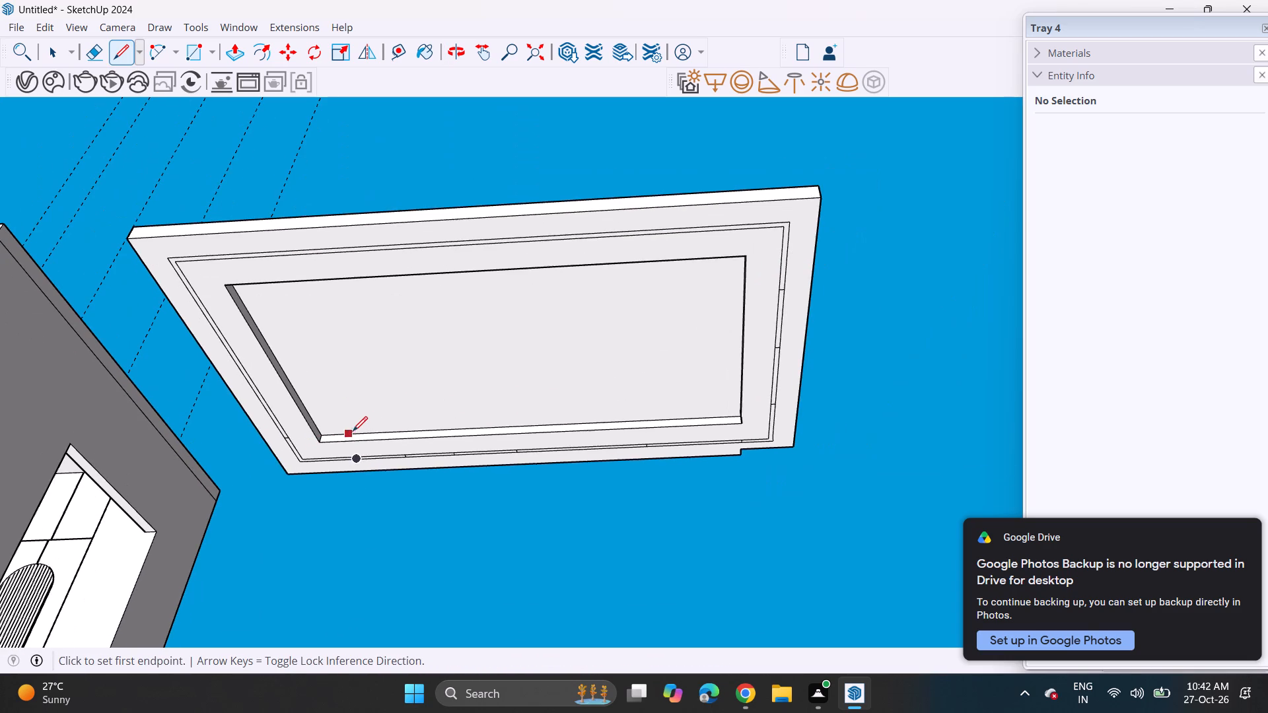
scroll(373, 409, "down", 1)
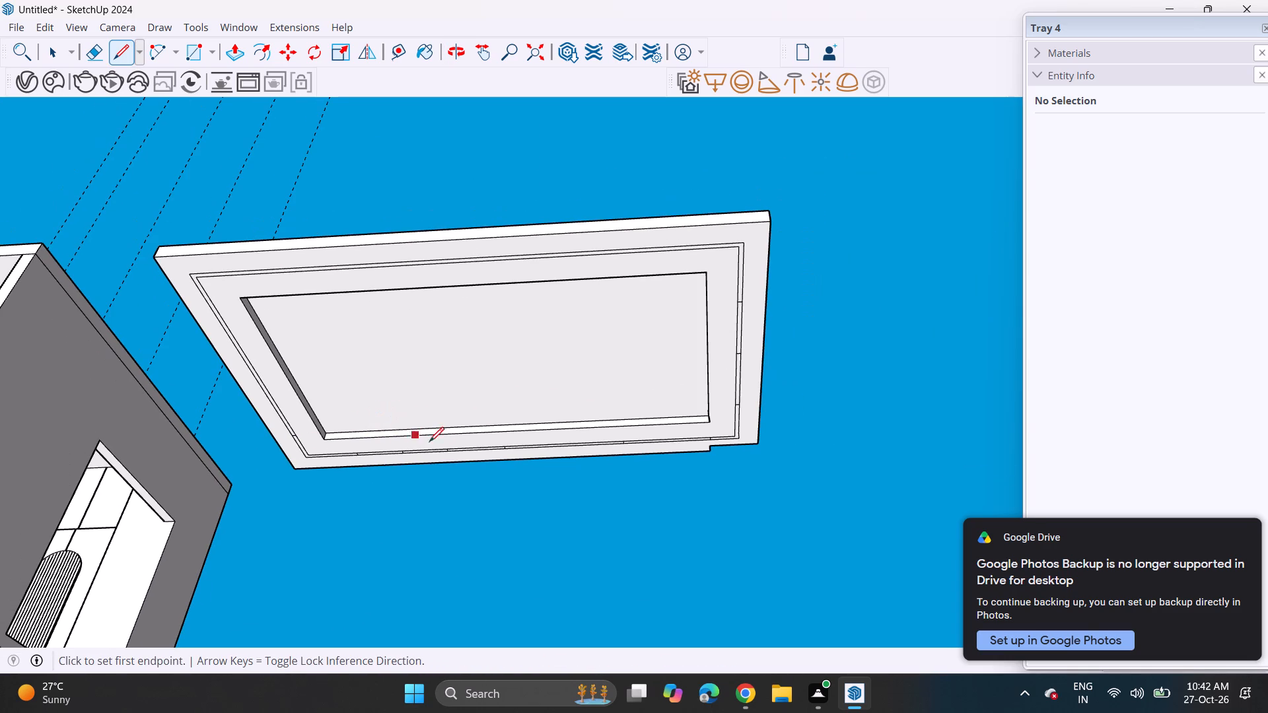
middle_click_drag(335, 286, 455, 263)
key("space")
scroll(260, 211, "down", 11)
middle_click_drag(273, 242, 307, 393)
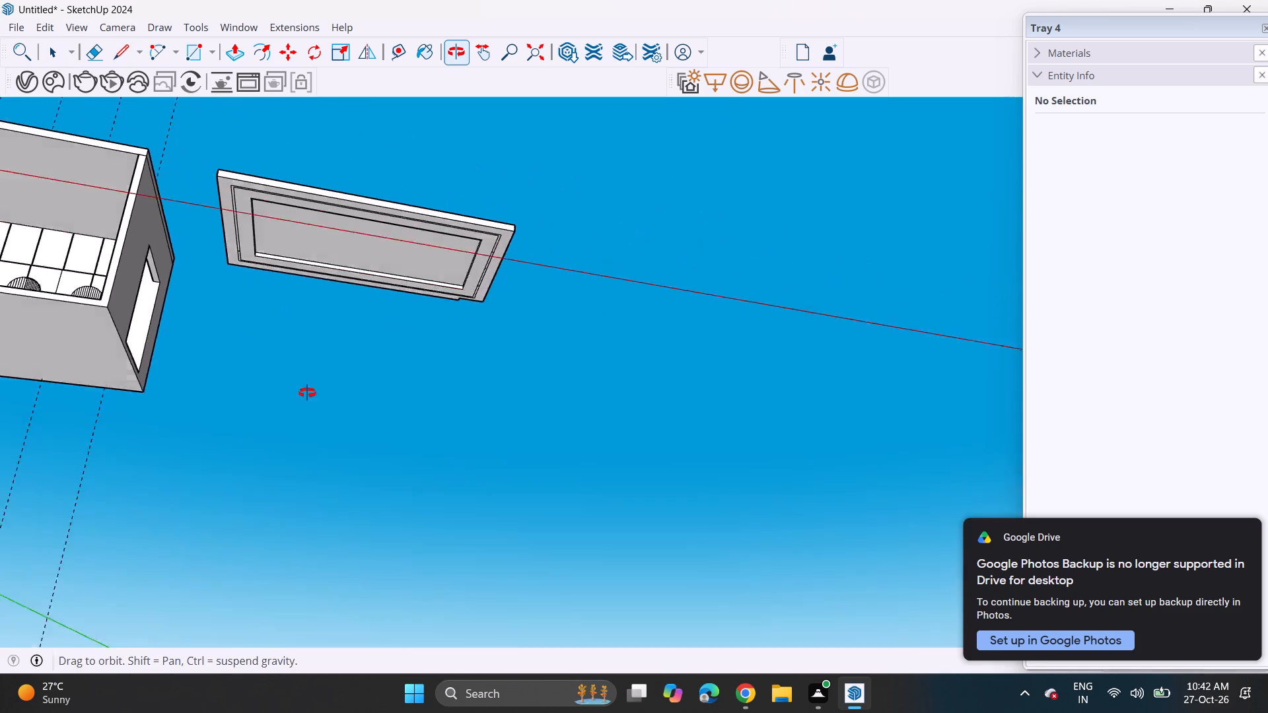
middle_click_drag(307, 393, 308, 418)
left_click_drag(187, 148, 547, 310)
right_click(343, 258)
left_click(439, 424)
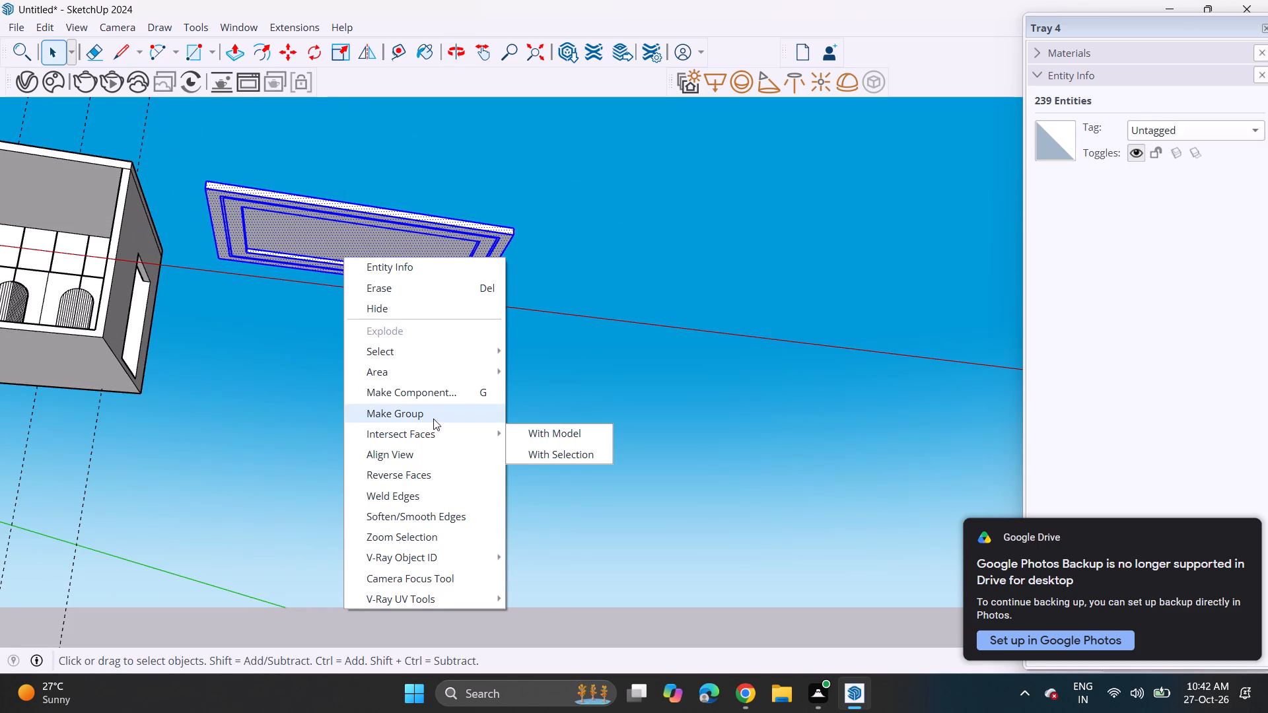
left_click(433, 414)
Move the ceiling group by its upper outer corner into the top corner of the room opening.
middle_click_drag(302, 267, 279, 306)
key("m")
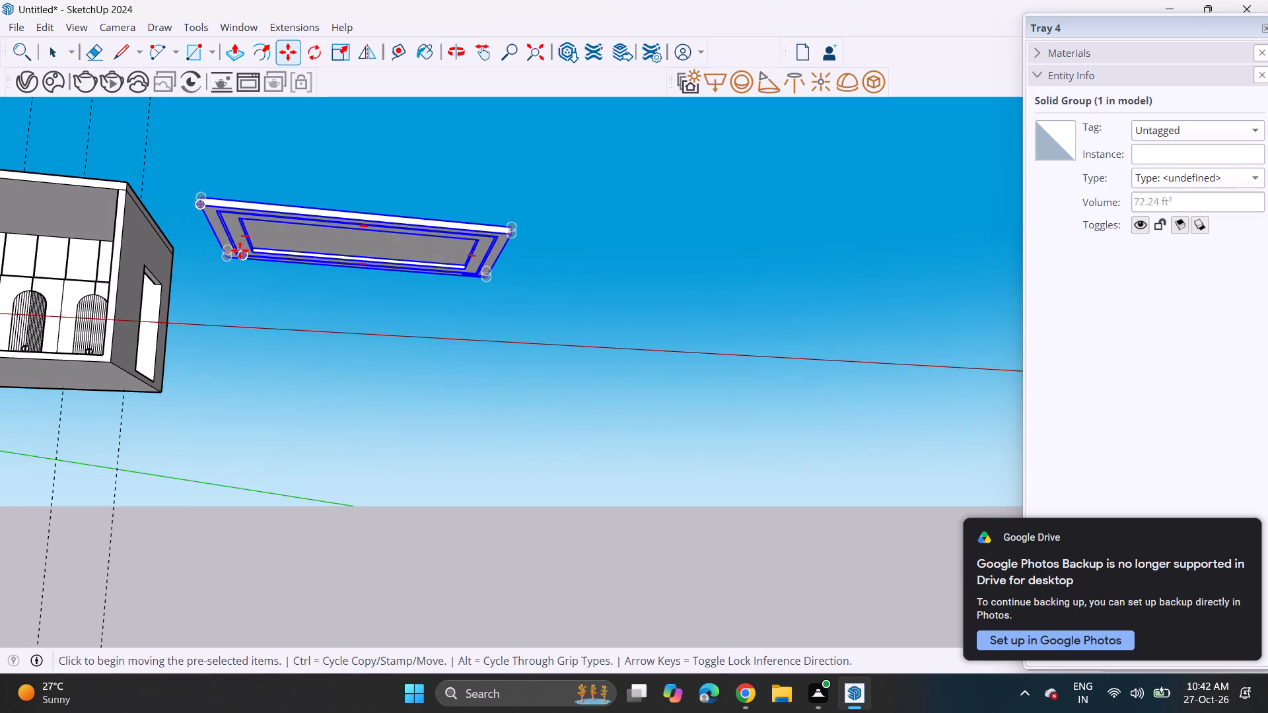
left_click(199, 194)
middle_click_drag(93, 217, 112, 226)
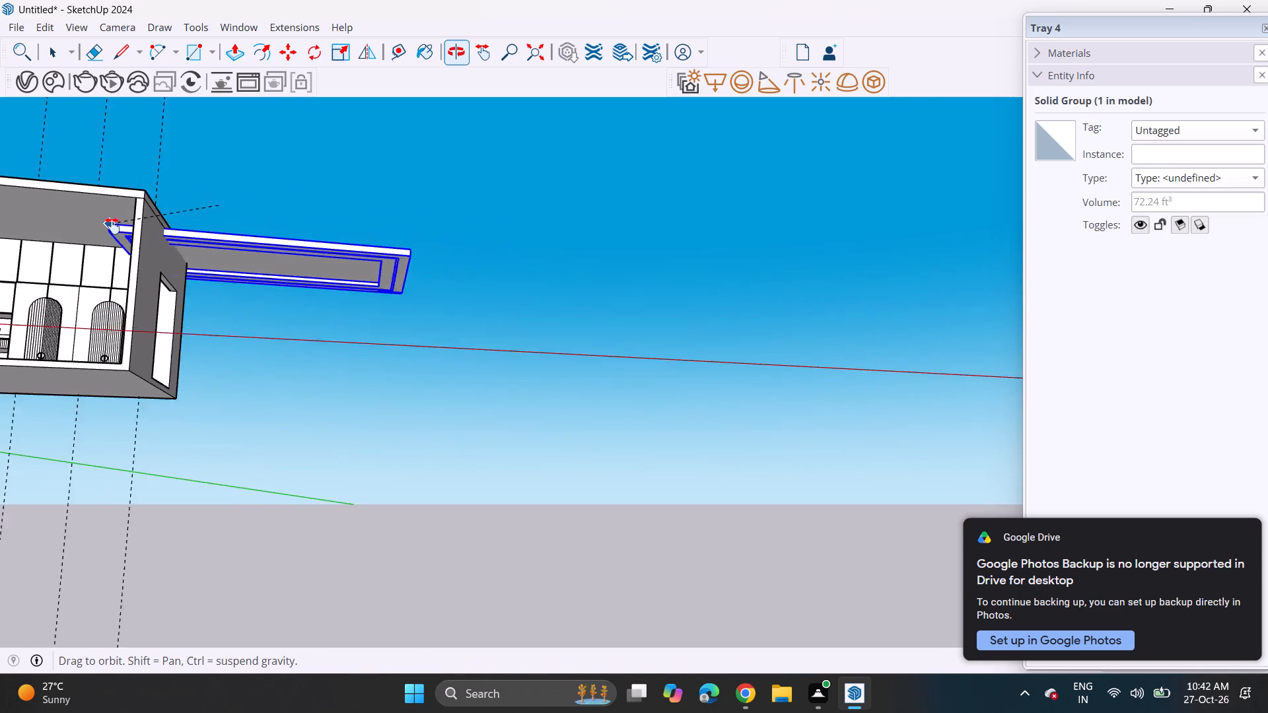
middle_click_drag(112, 226, 579, 289)
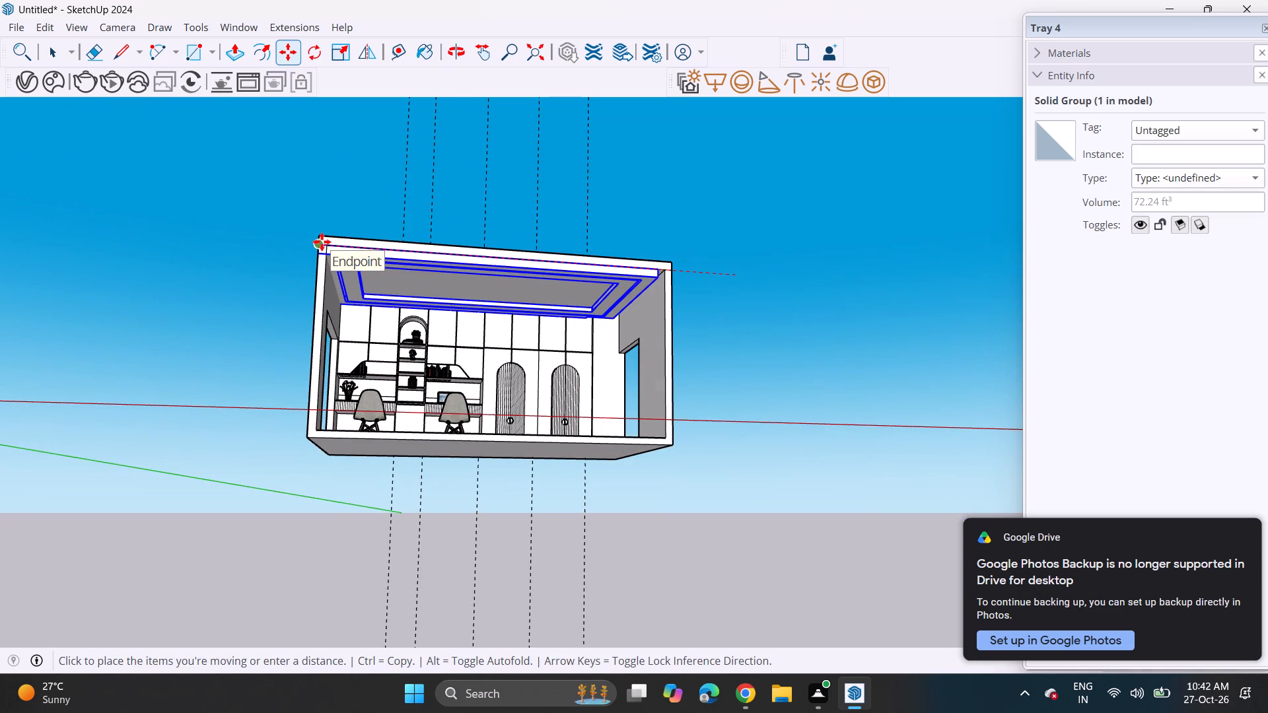
left_click(329, 242)
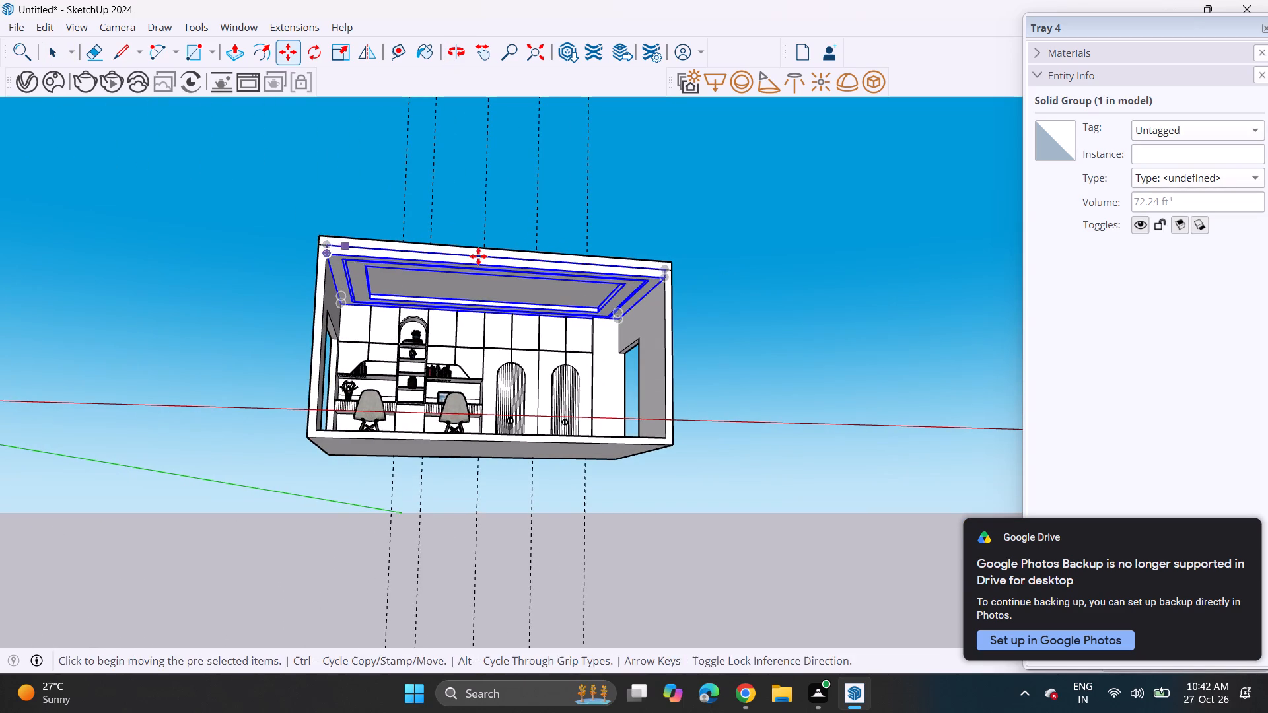
Adjust the ceiling group's height so its upper front edge sits against the underside of the roof slab.
middle_click_drag(637, 267, 609, 308)
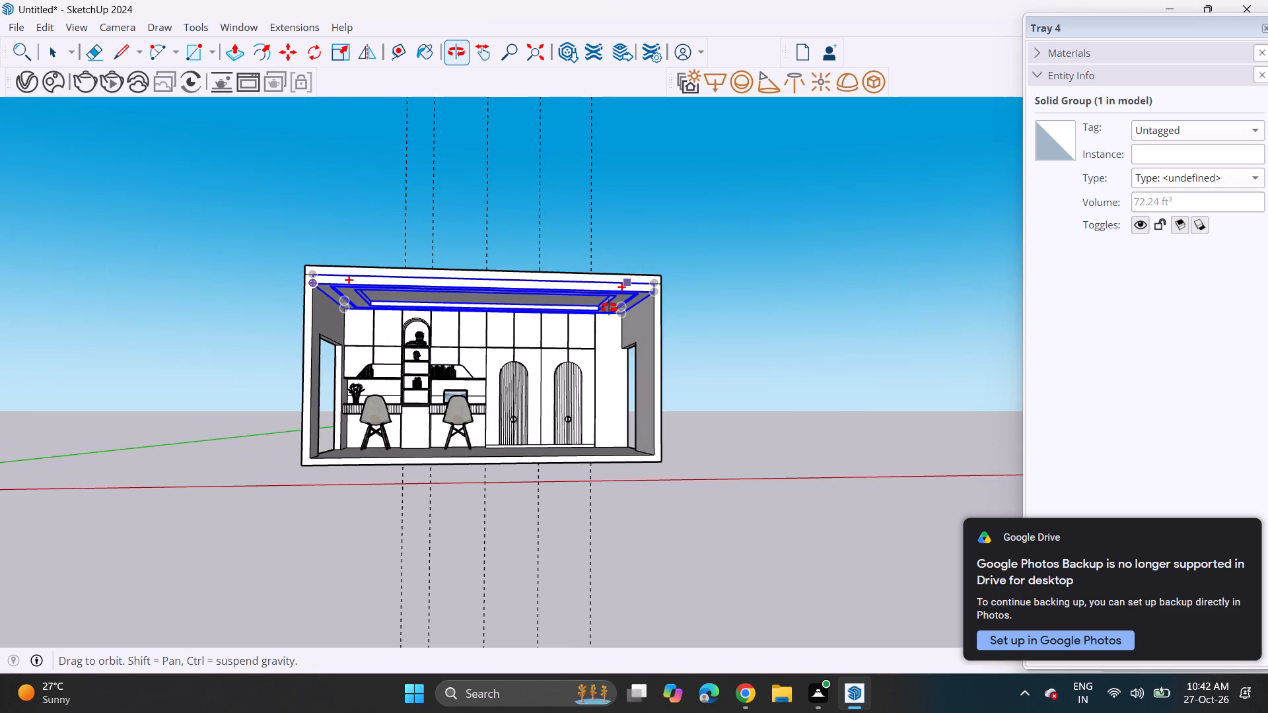
middle_click_drag(609, 308, 605, 308)
scroll(311, 298, "up", 3)
left_click(312, 273)
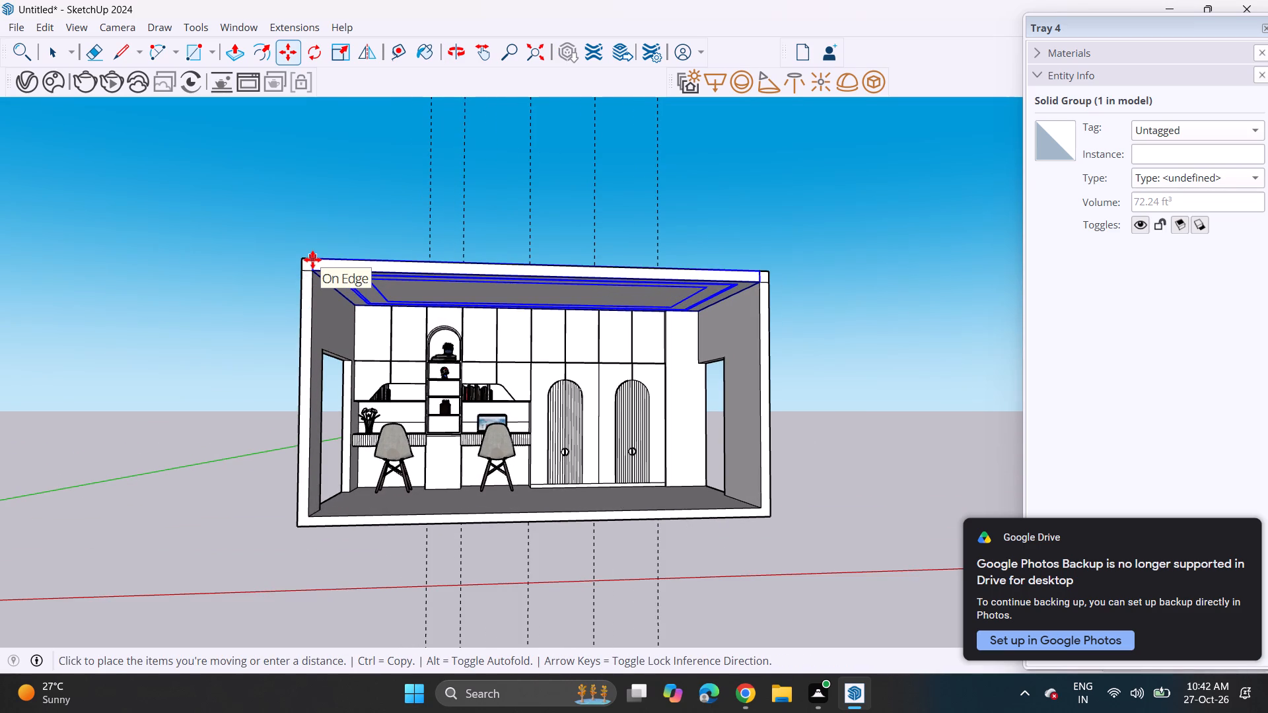
left_click(312, 263)
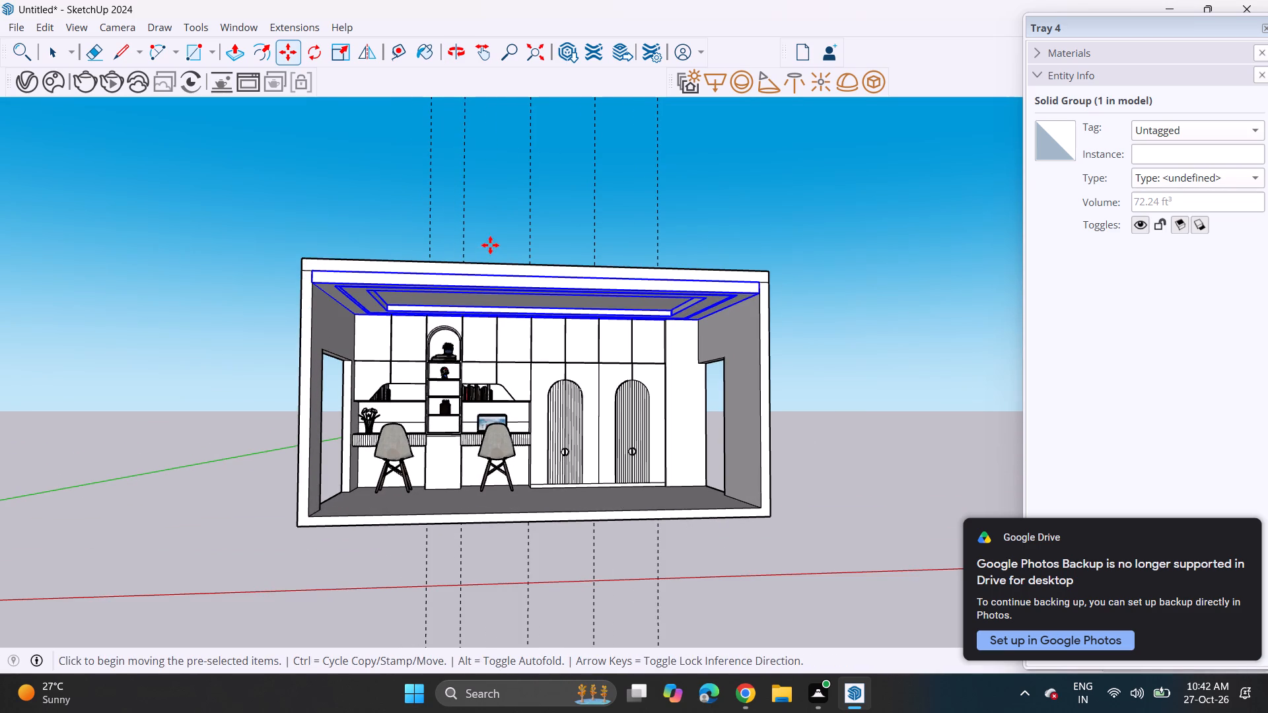
scroll(483, 258, "up", 1)
scroll(483, 258, "down", 1)
scroll(483, 258, "up", 1)
scroll(410, 277, "up", 4)
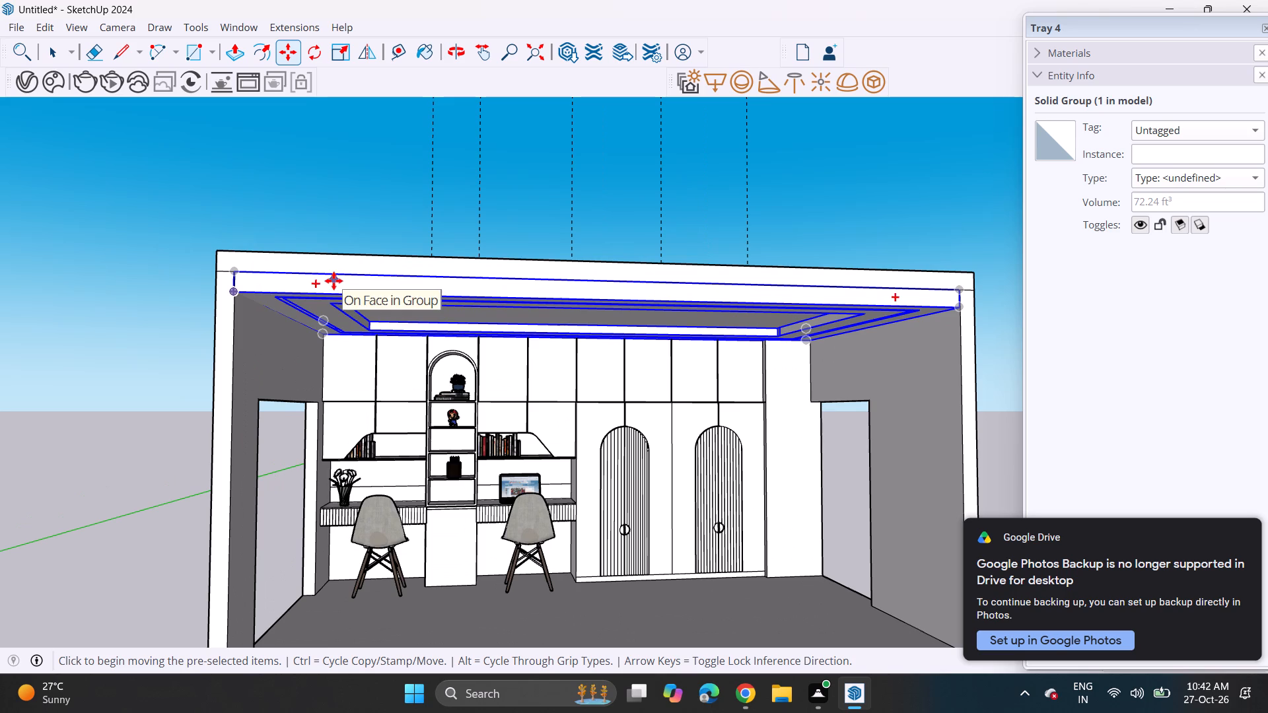
scroll(334, 278, "down", 3)
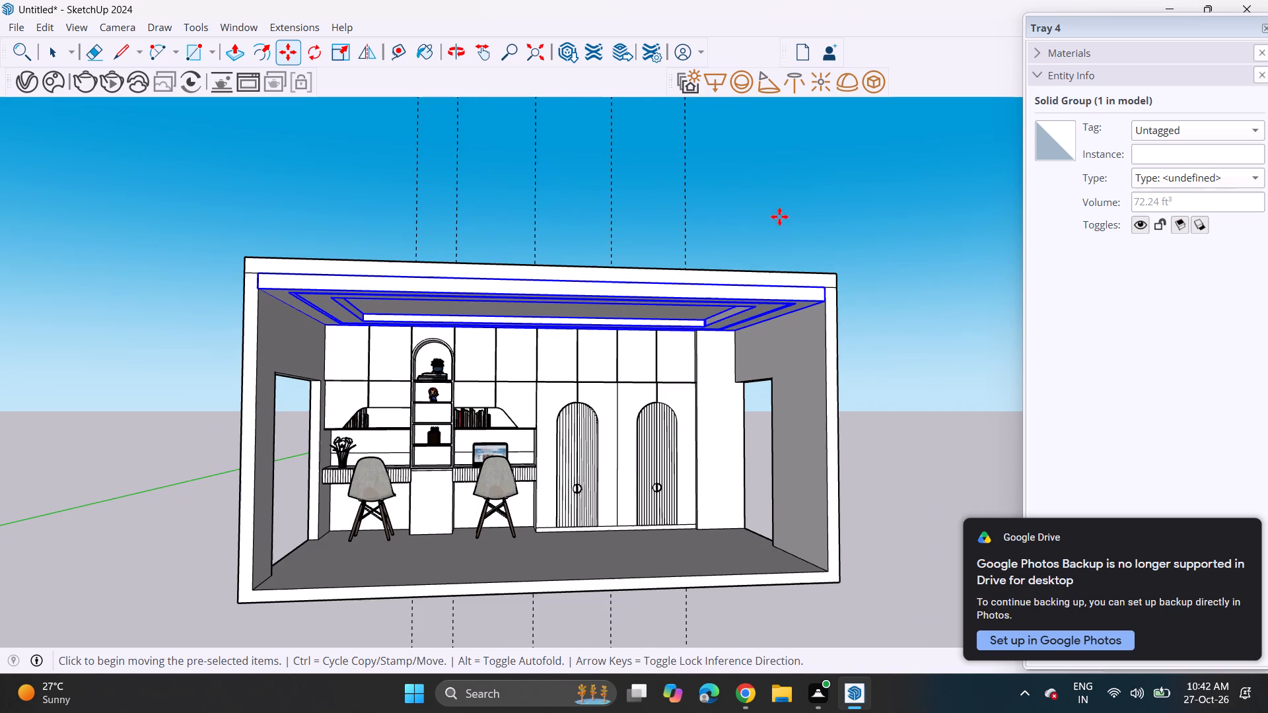
key("space")
left_click(777, 223)
Switch the material library to the Colors collection and go to its grey and black shades.
middle_click_drag(680, 382, 621, 251)
scroll(665, 331, "up", 3)
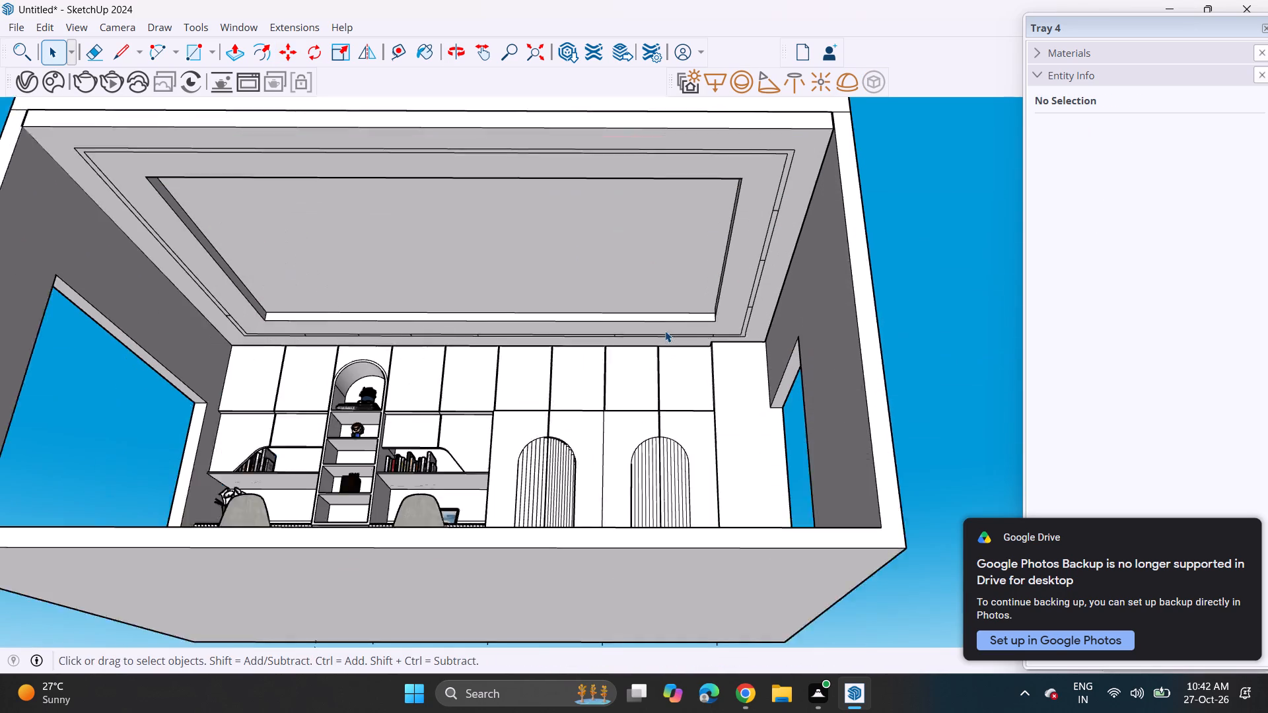
scroll(665, 331, "up", 1)
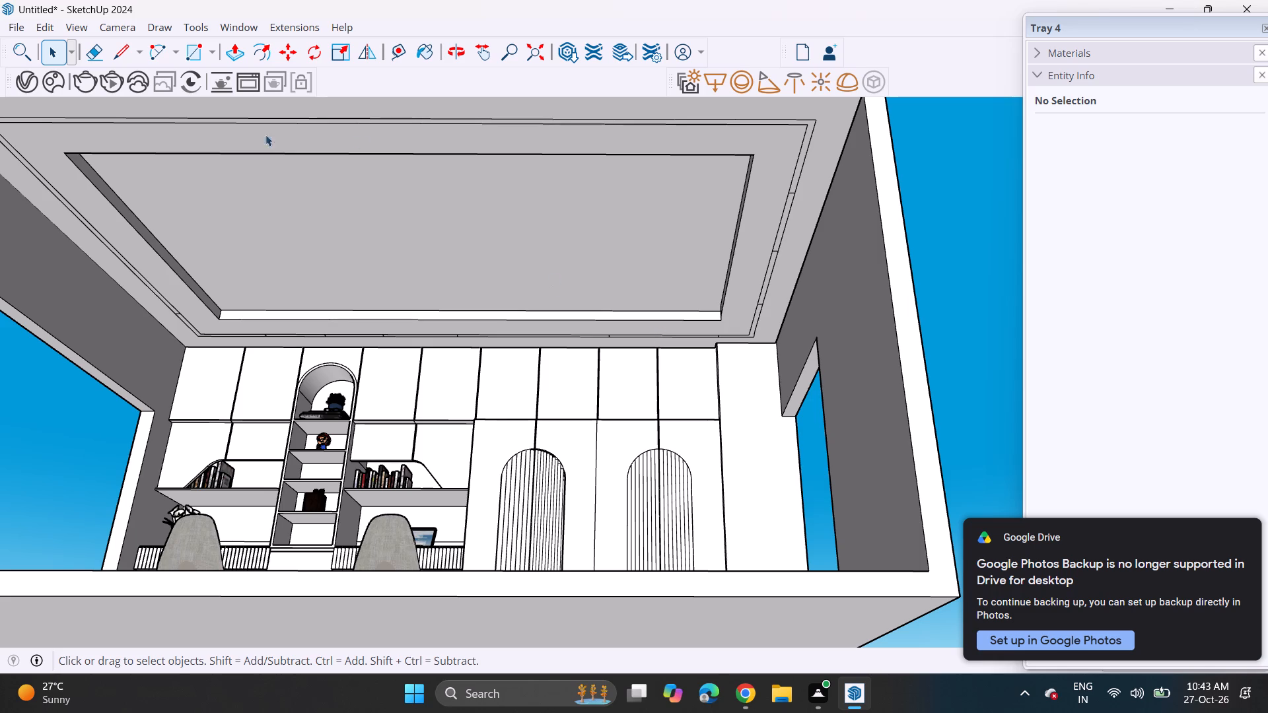
left_click(238, 32)
left_click(265, 63)
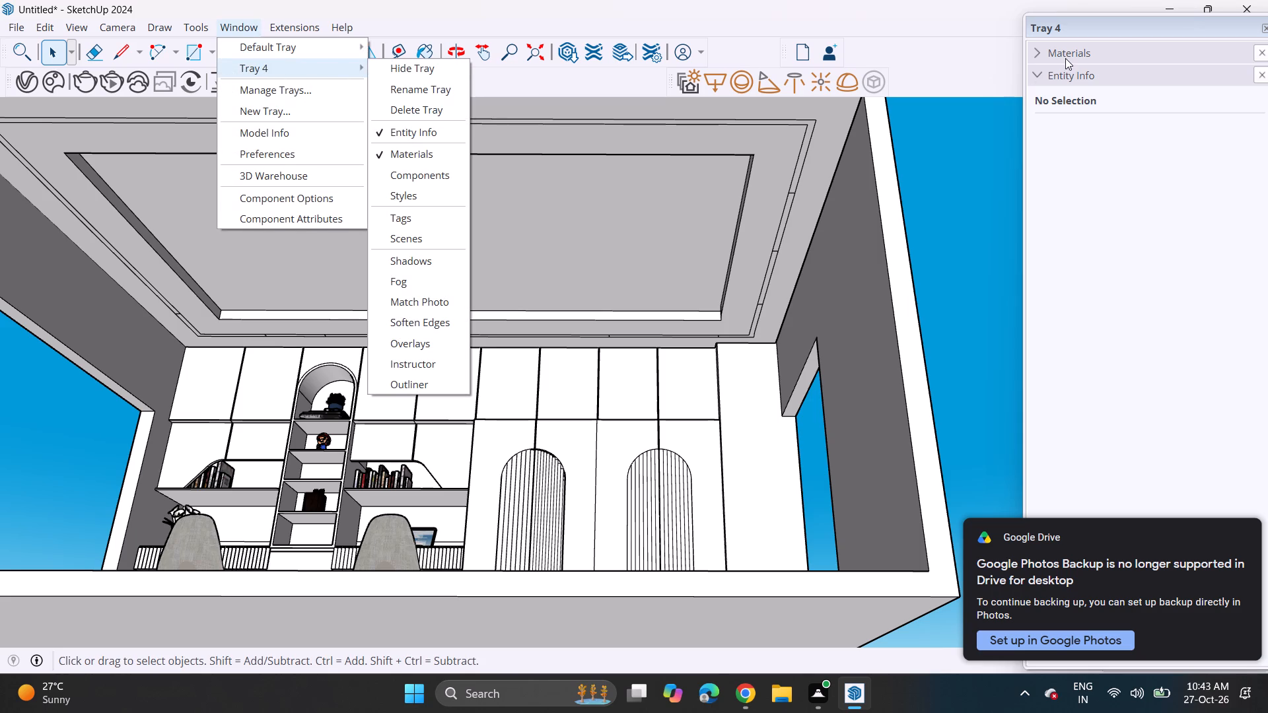
left_click(1037, 56)
left_click(1176, 180)
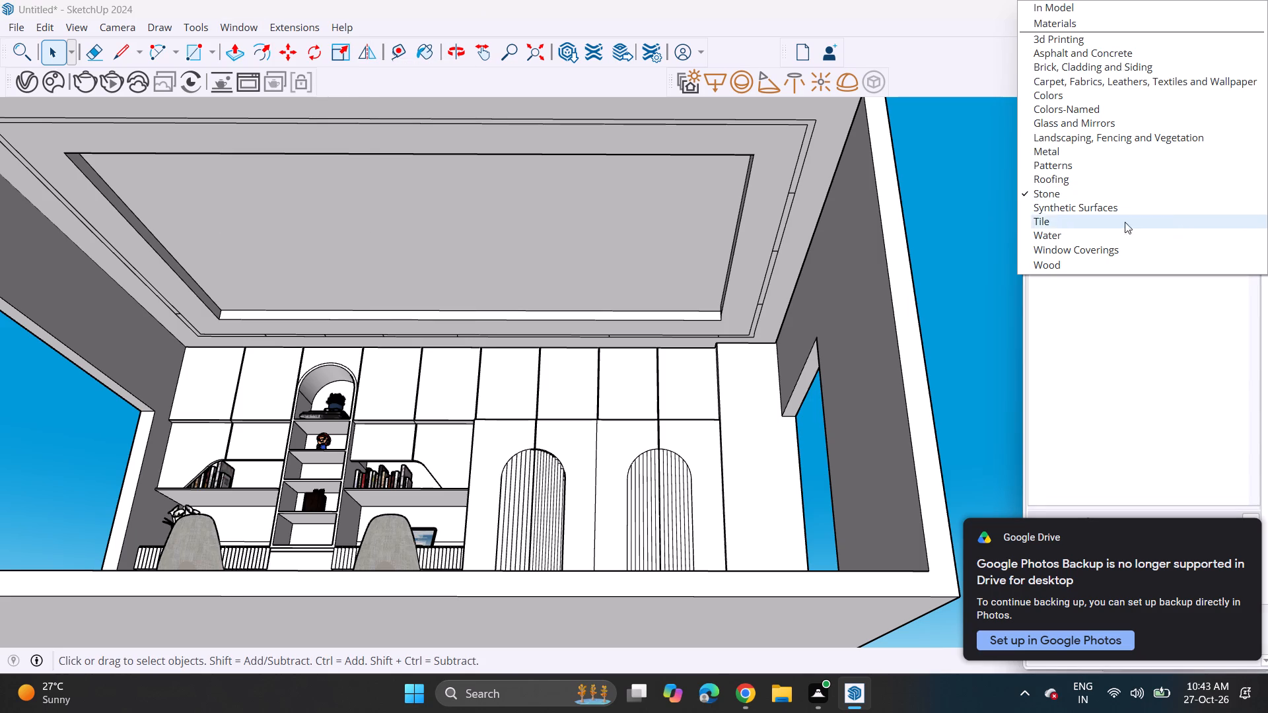
left_click(1059, 96)
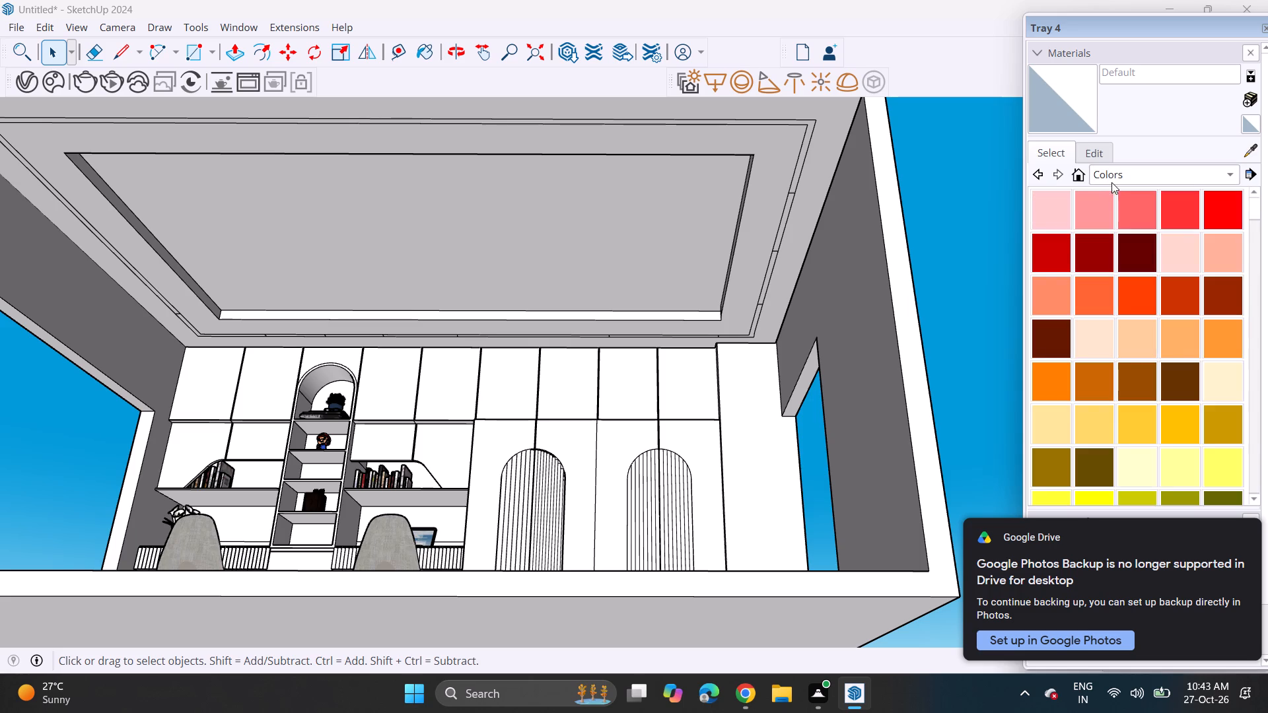
scroll(1112, 181, "down", 13)
scroll(1125, 216, "down", 10)
scroll(1152, 214, "up", 2)
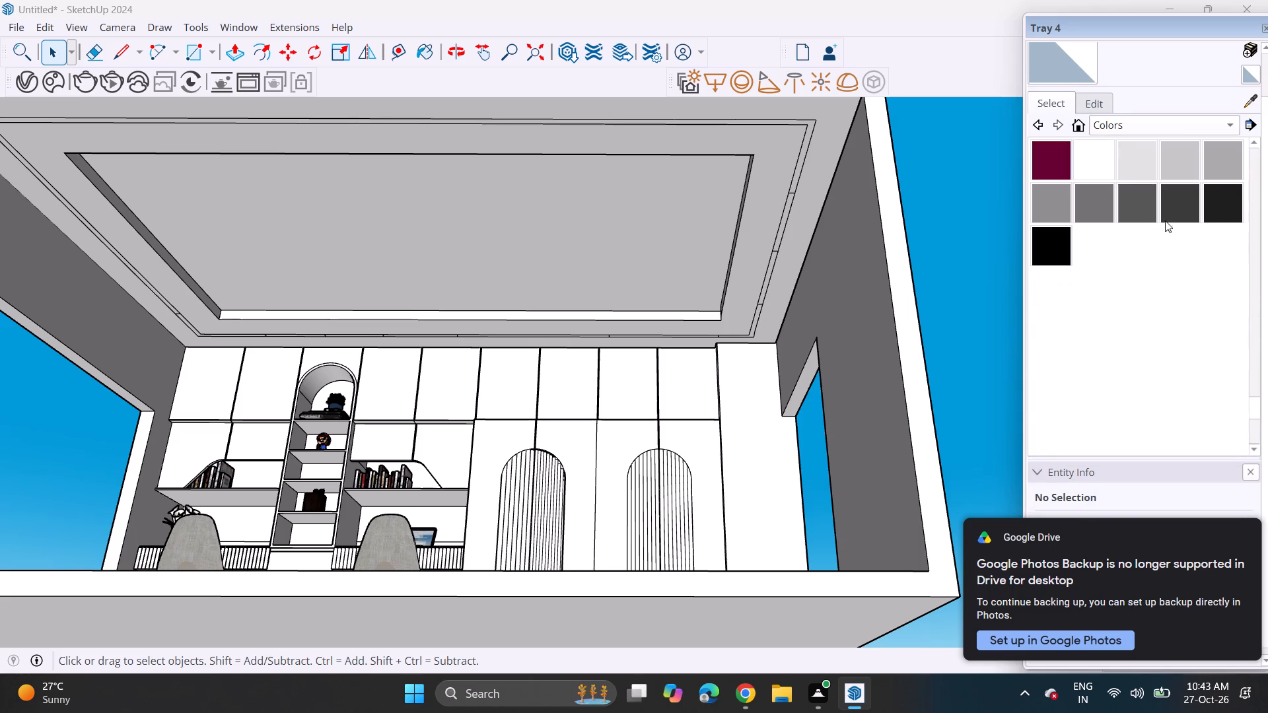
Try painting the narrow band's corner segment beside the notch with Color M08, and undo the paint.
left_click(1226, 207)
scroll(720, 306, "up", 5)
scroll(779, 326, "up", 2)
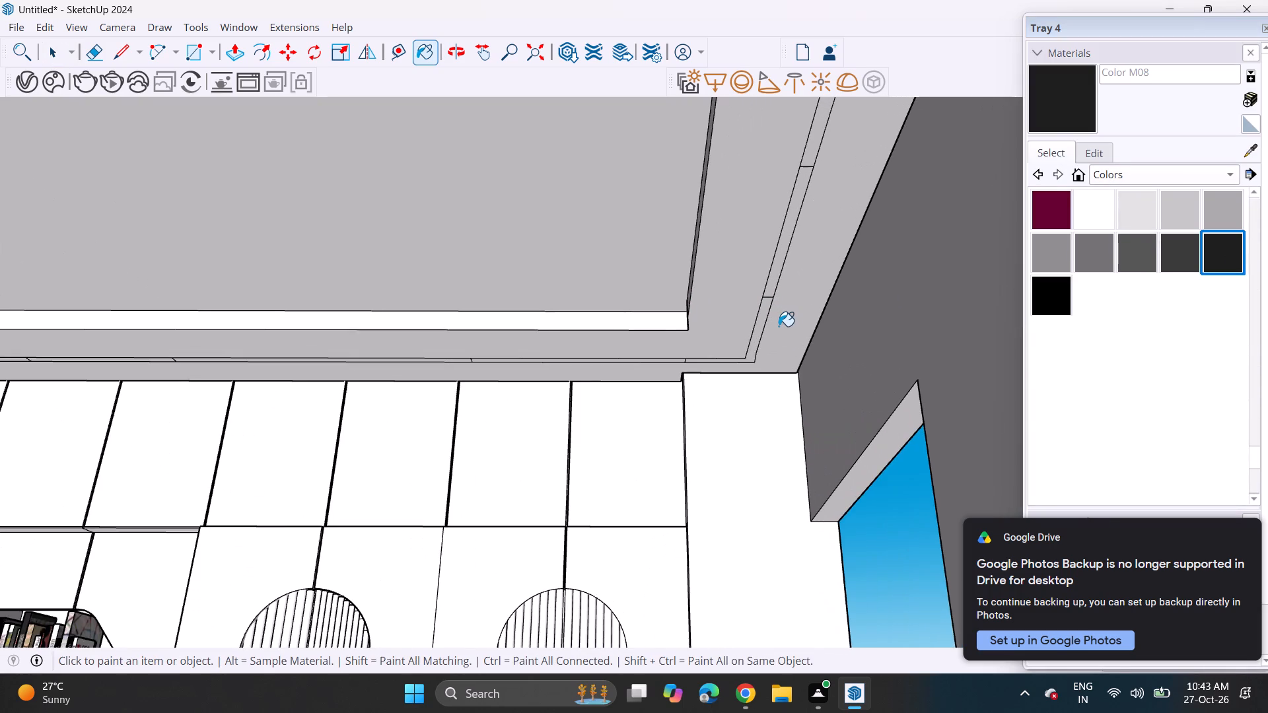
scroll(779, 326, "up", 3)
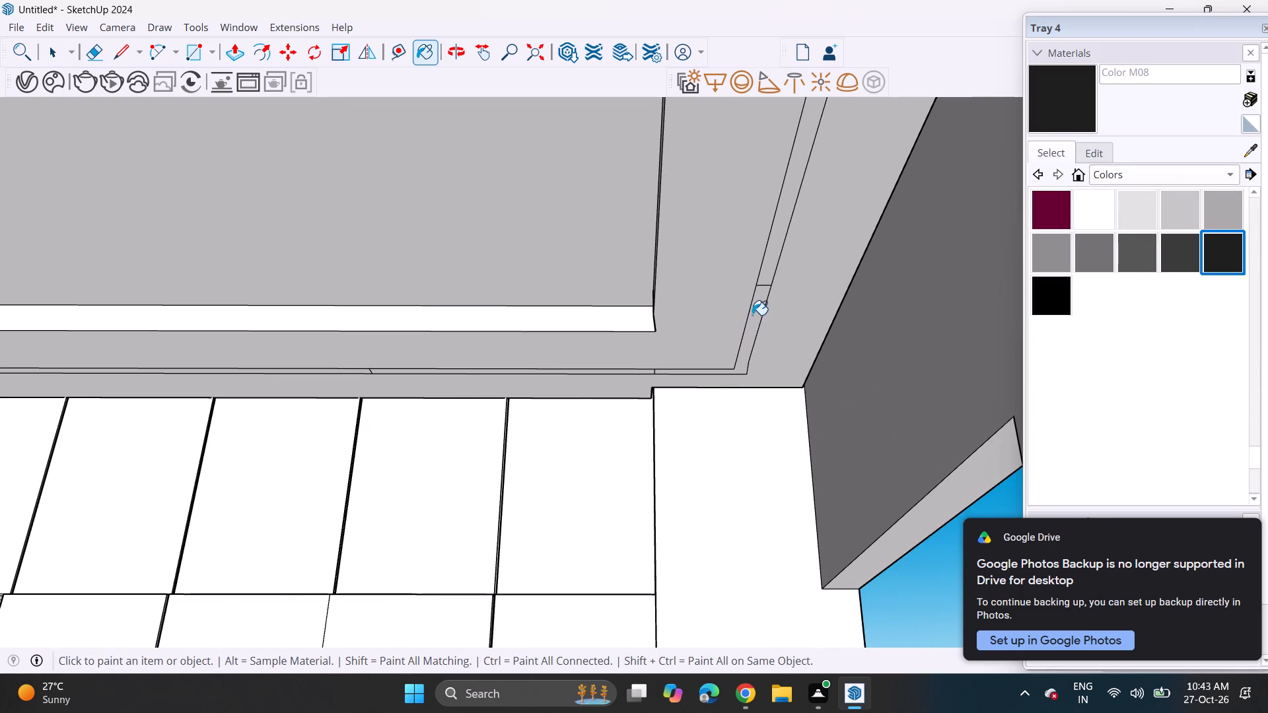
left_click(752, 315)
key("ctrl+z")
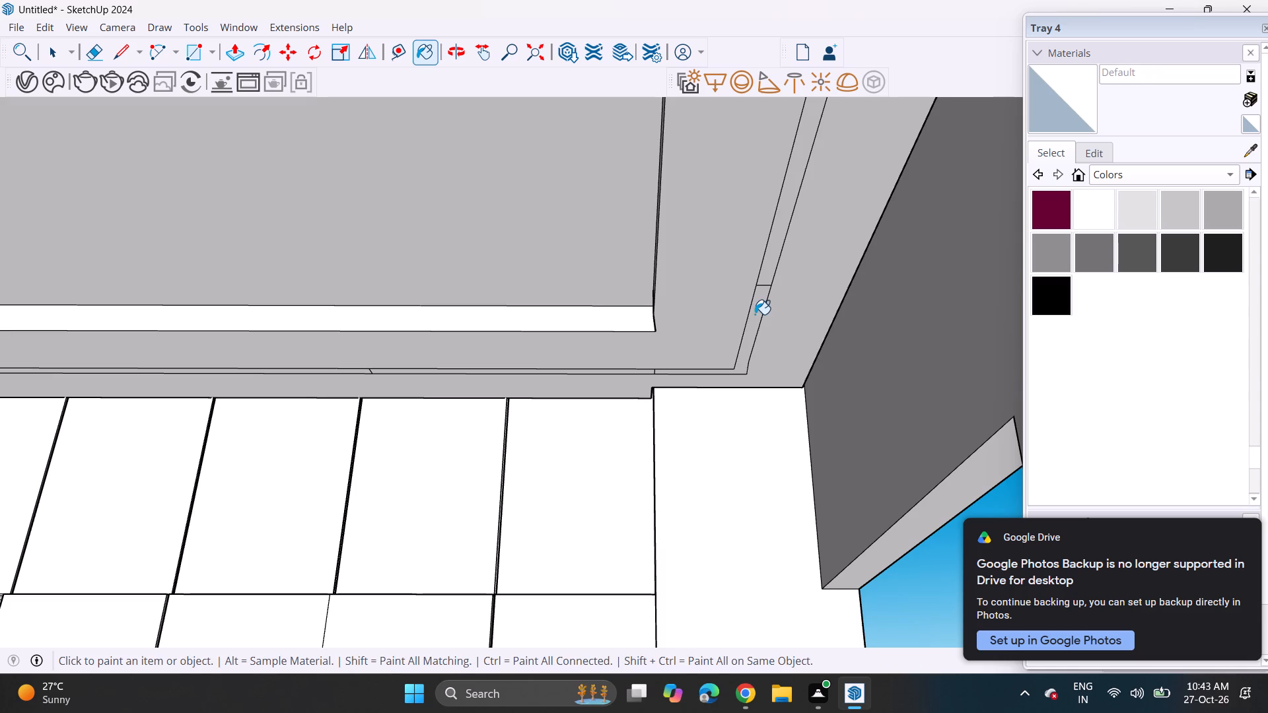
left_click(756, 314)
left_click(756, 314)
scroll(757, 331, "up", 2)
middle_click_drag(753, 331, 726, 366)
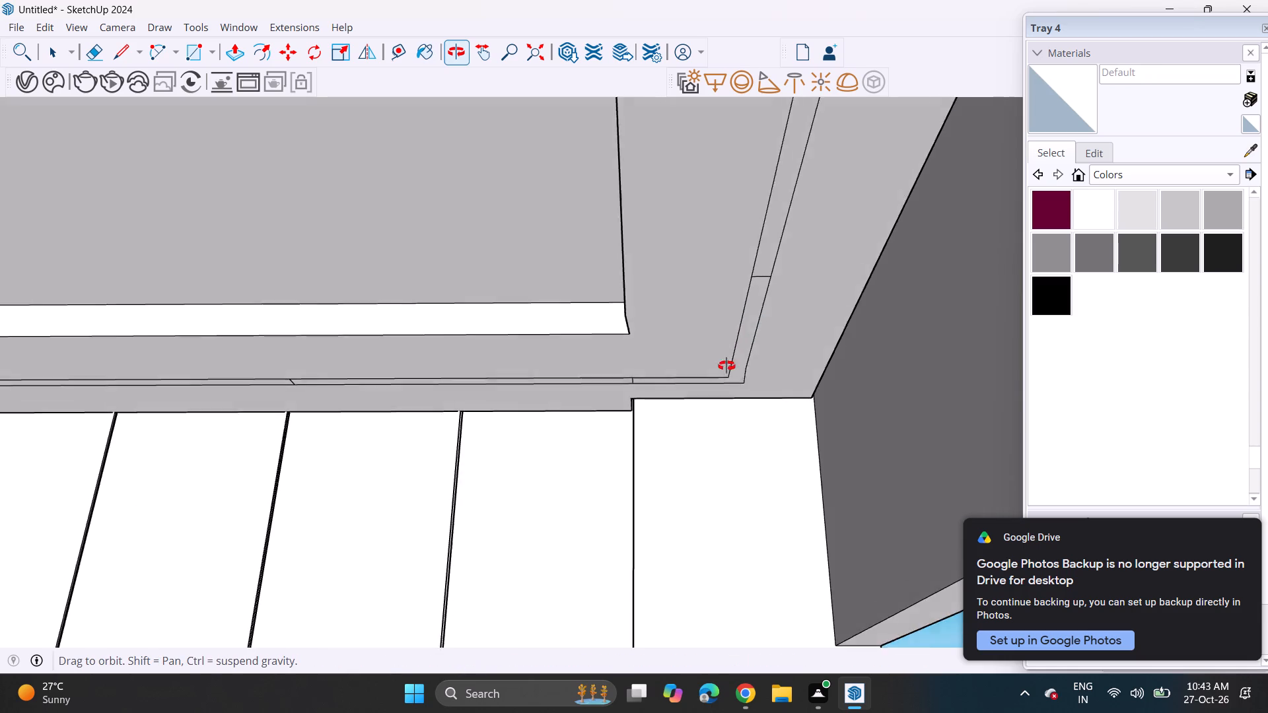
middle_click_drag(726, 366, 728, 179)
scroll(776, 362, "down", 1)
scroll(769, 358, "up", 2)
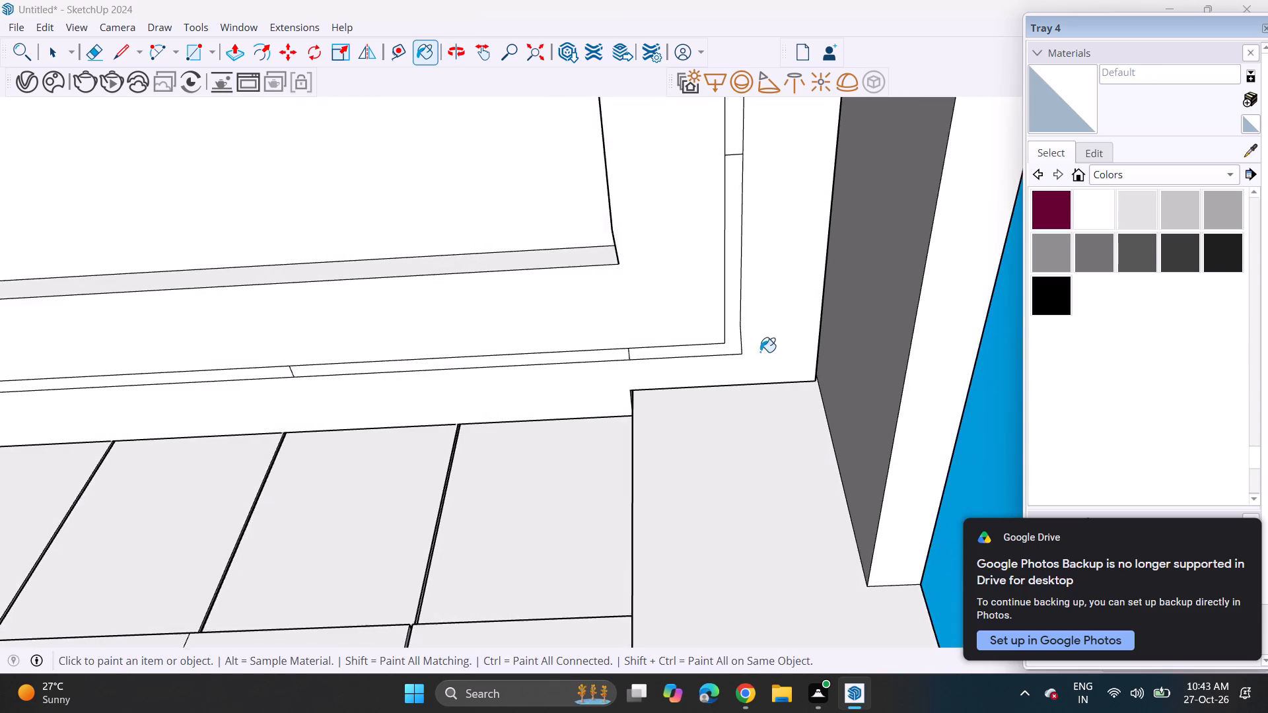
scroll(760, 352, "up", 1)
Explode the false ceiling group.
key("space")
left_click(737, 353)
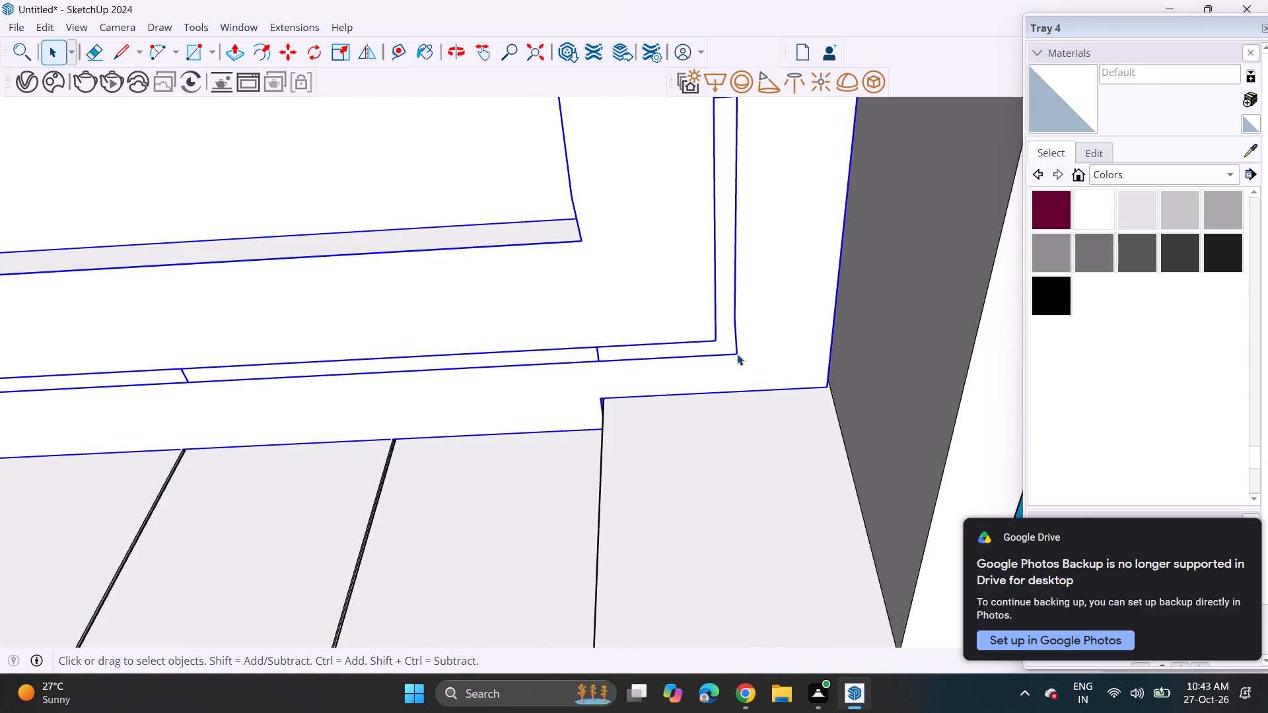
right_click(737, 354)
left_click(775, 471)
Delete the band's short crooked outer edge at the corner near the notch and the adjoining outer edge up to the first cross line.
left_click(738, 349)
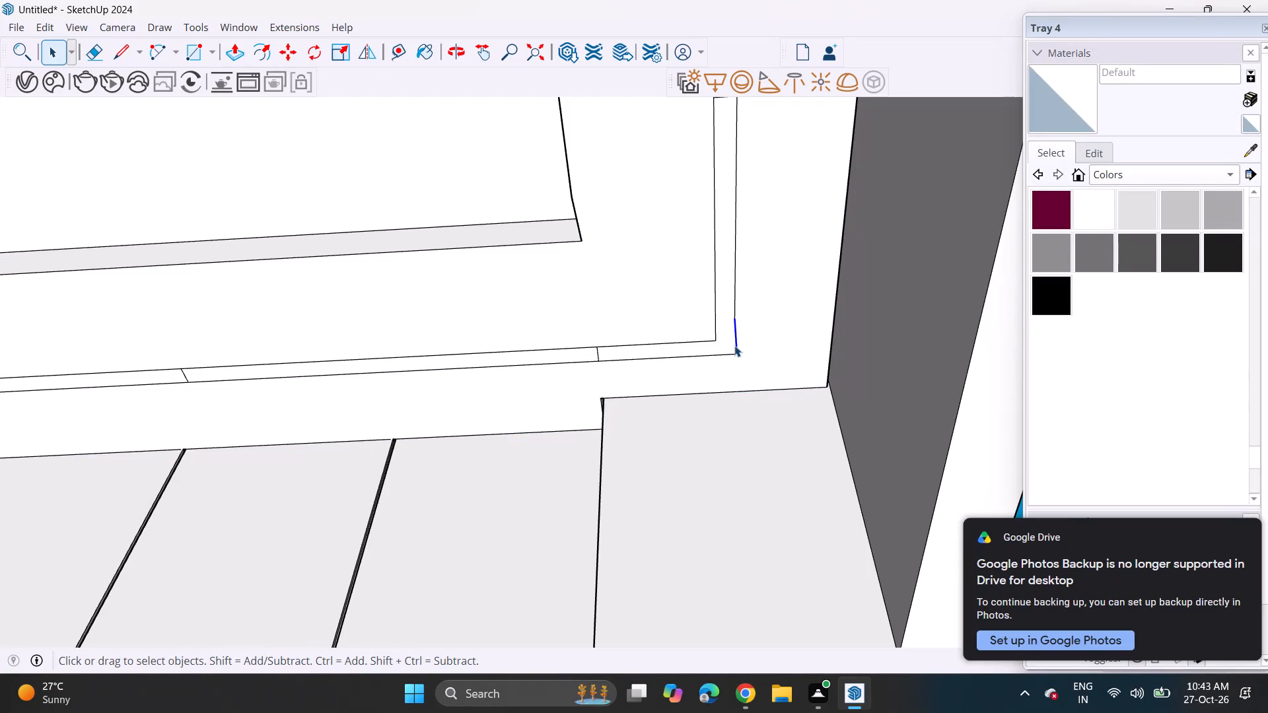
key("Delete")
left_click(733, 354)
key("Delete")
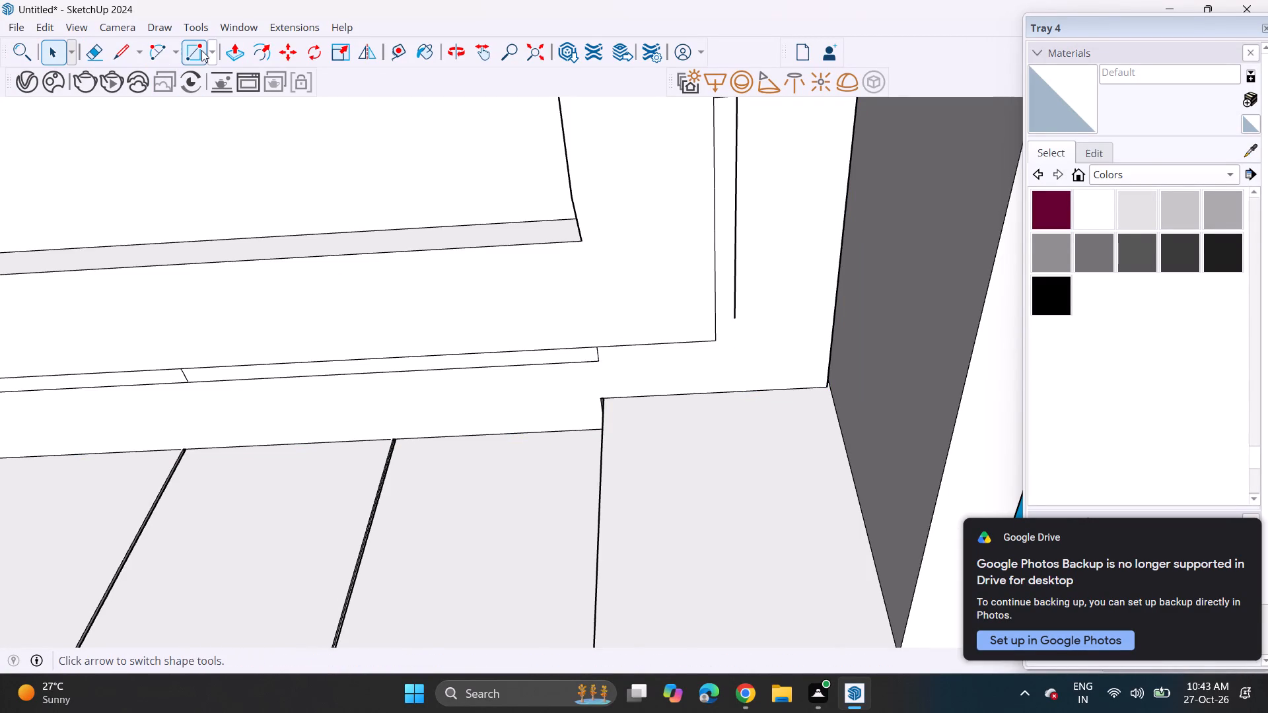
Redraw the two missing outer edges of the ceiling band's corner near the notch and erase the overshooting line end.
left_click(131, 53)
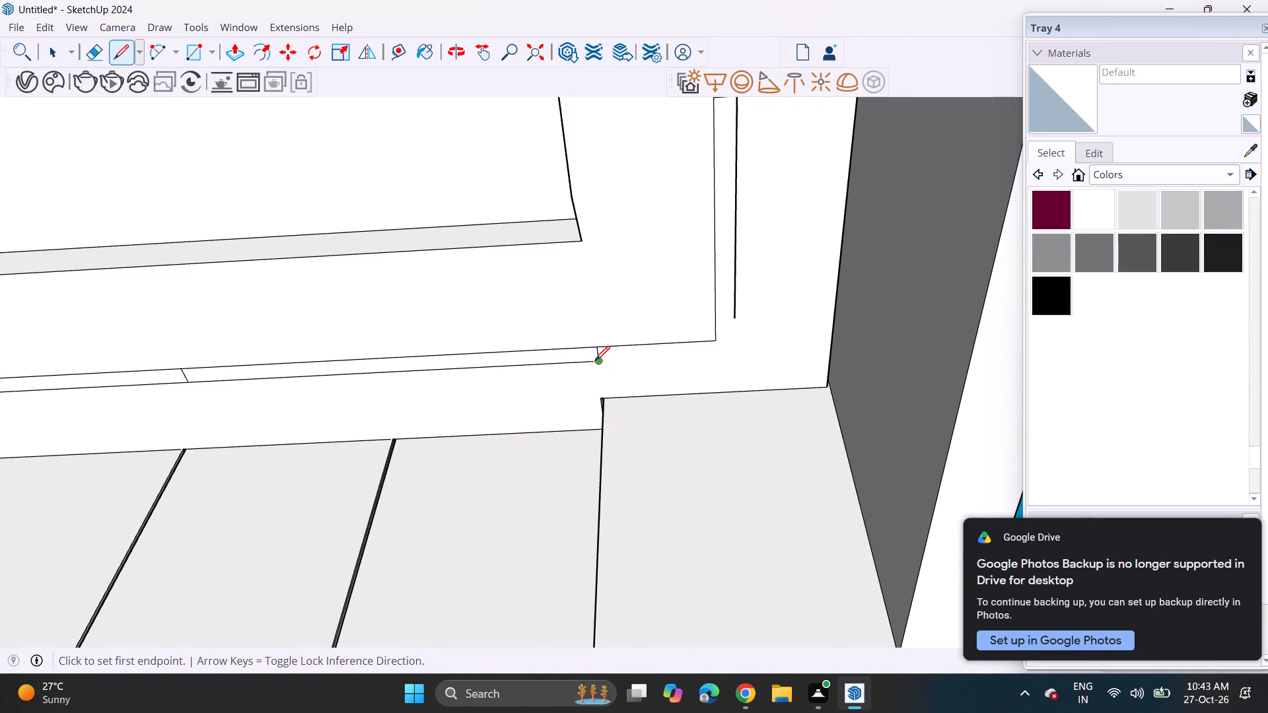
left_click(595, 360)
left_click(738, 341)
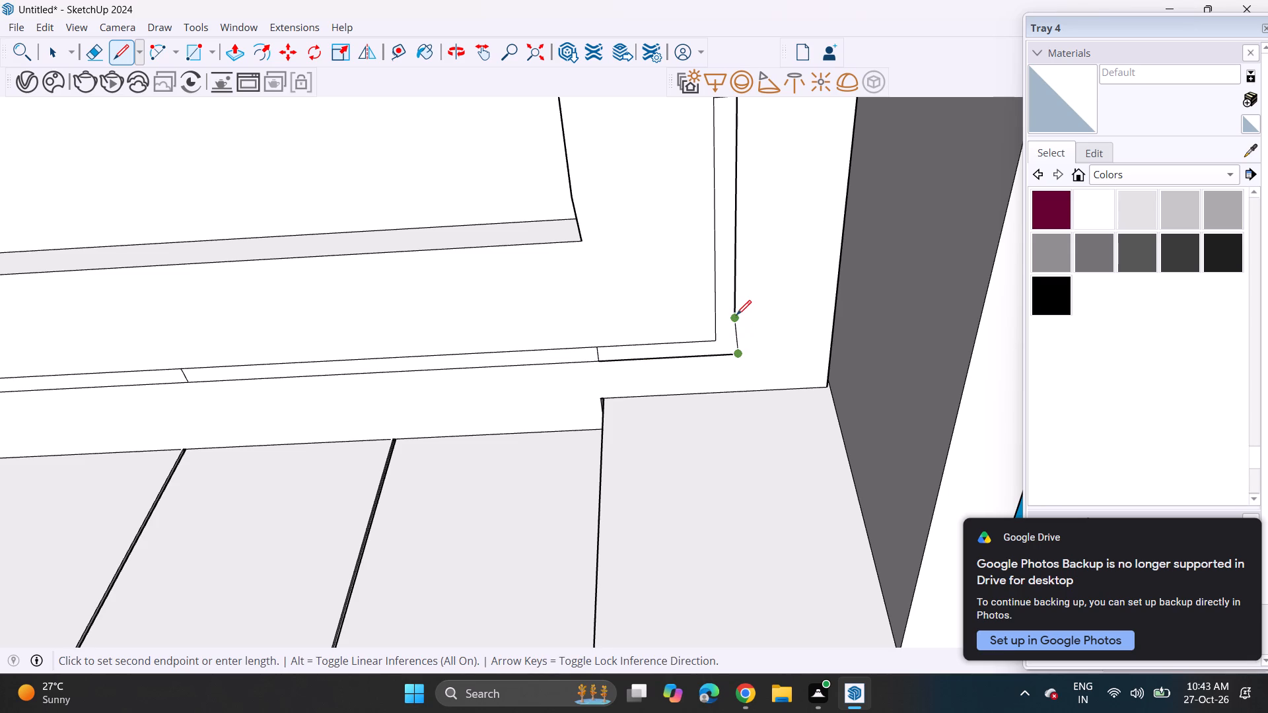
key("Escape")
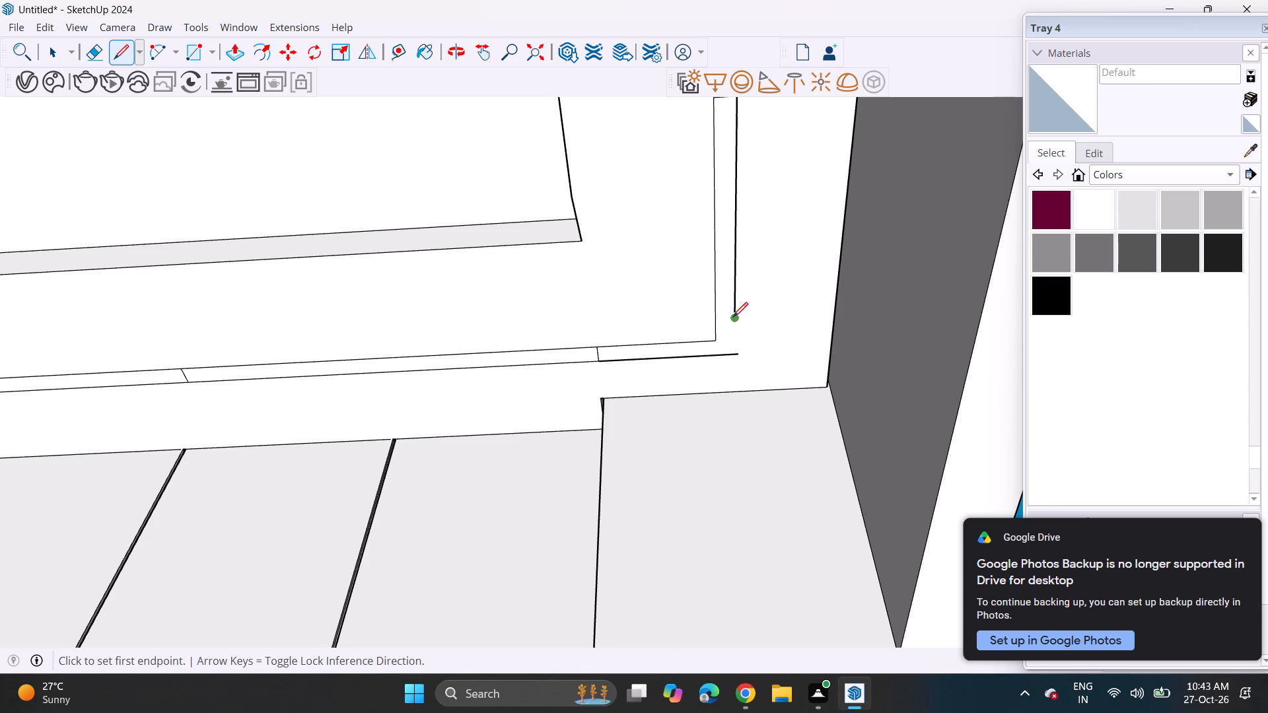
left_click(733, 315)
scroll(734, 355, "up", 6)
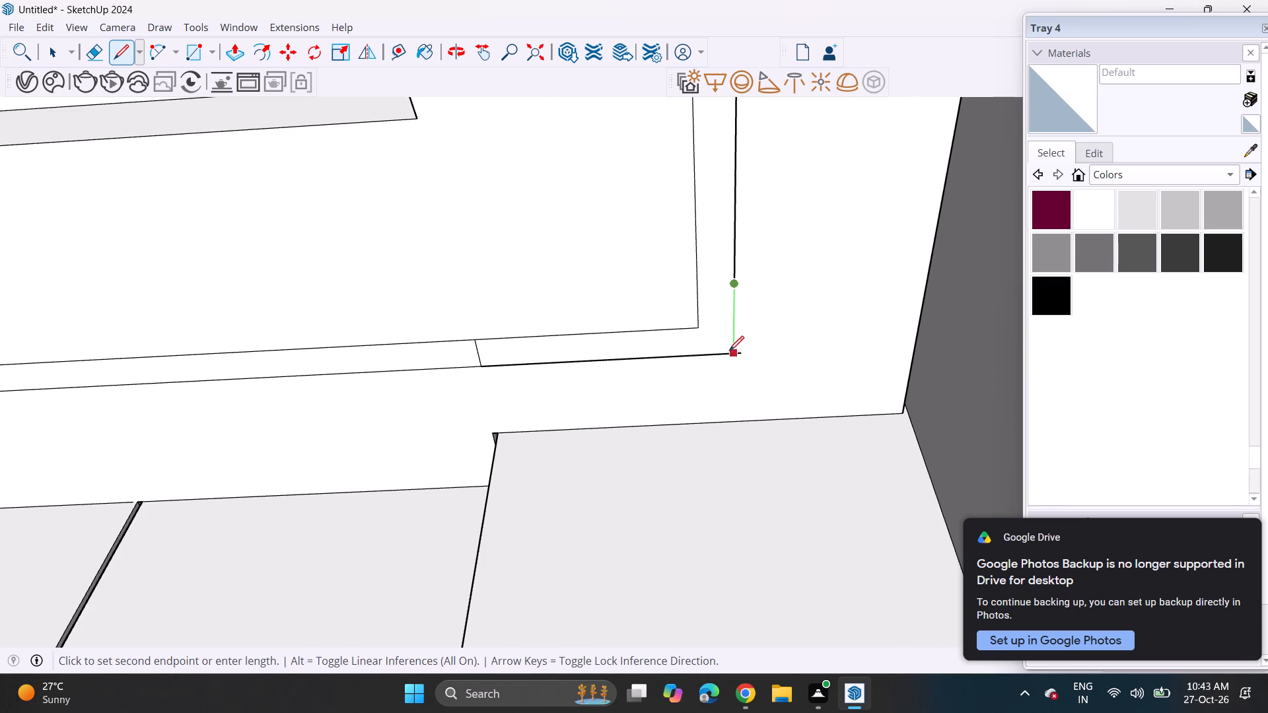
left_click(730, 350)
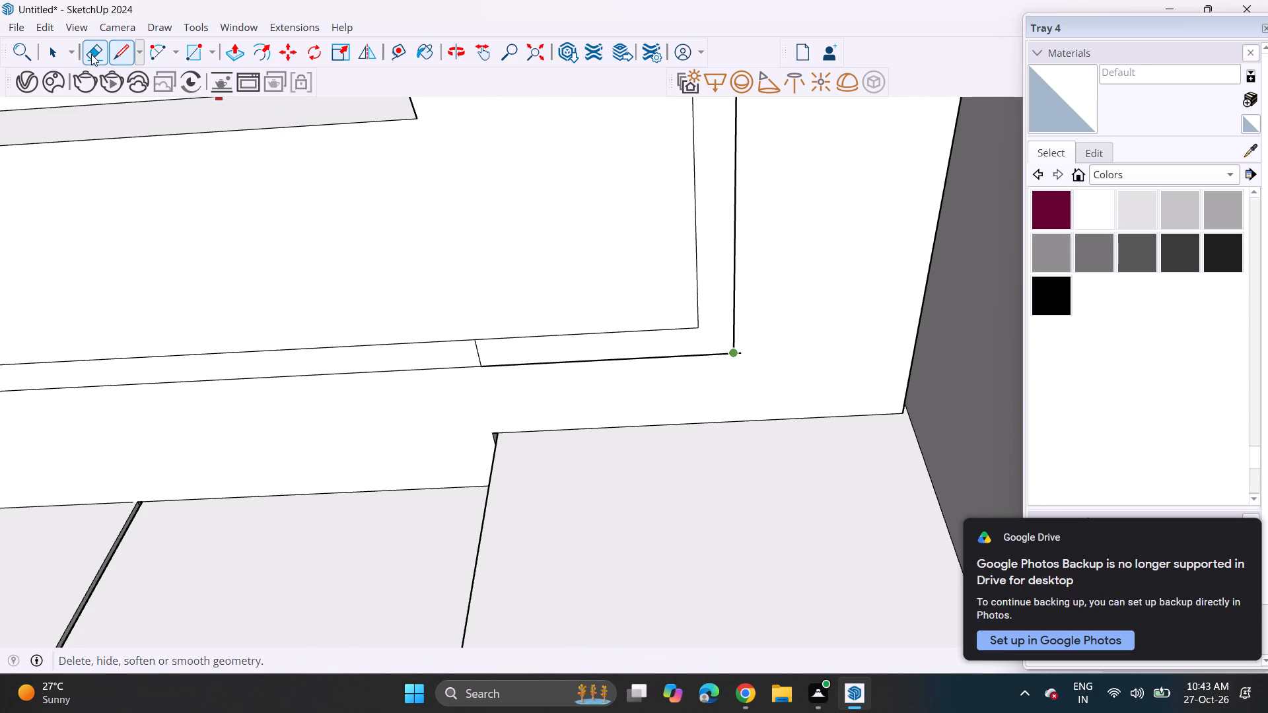
left_click(91, 54)
left_click(740, 352)
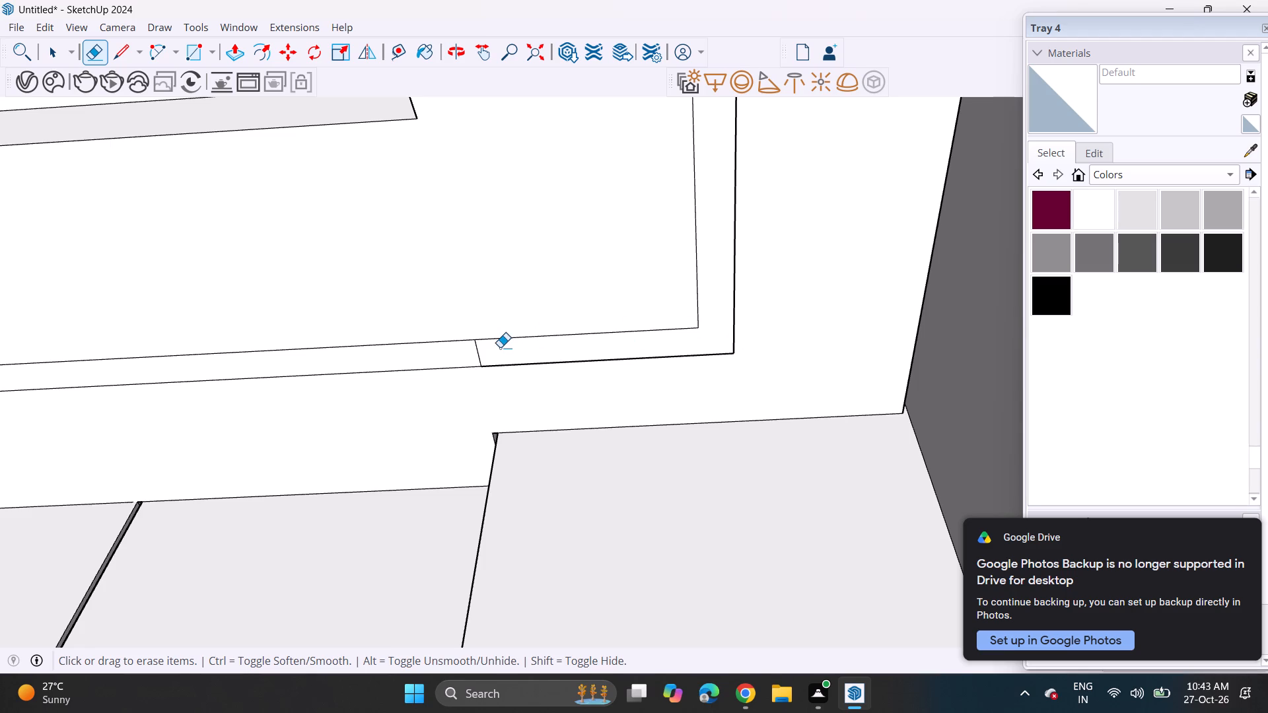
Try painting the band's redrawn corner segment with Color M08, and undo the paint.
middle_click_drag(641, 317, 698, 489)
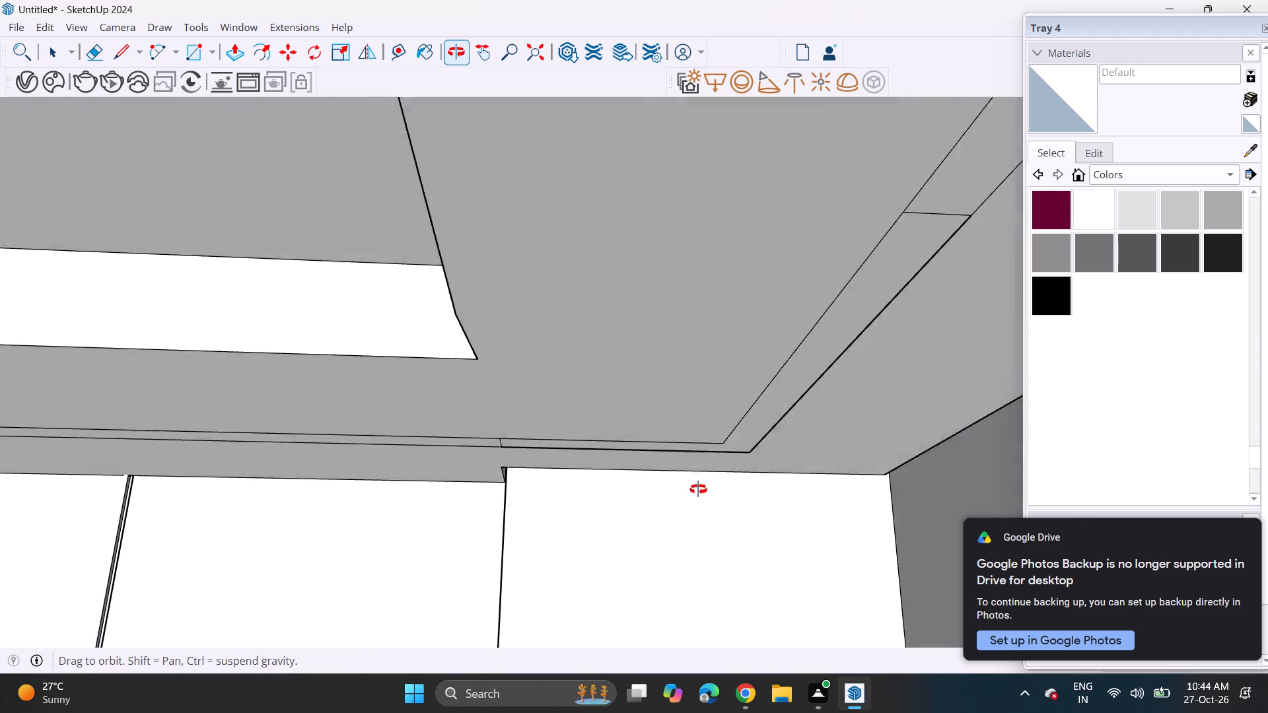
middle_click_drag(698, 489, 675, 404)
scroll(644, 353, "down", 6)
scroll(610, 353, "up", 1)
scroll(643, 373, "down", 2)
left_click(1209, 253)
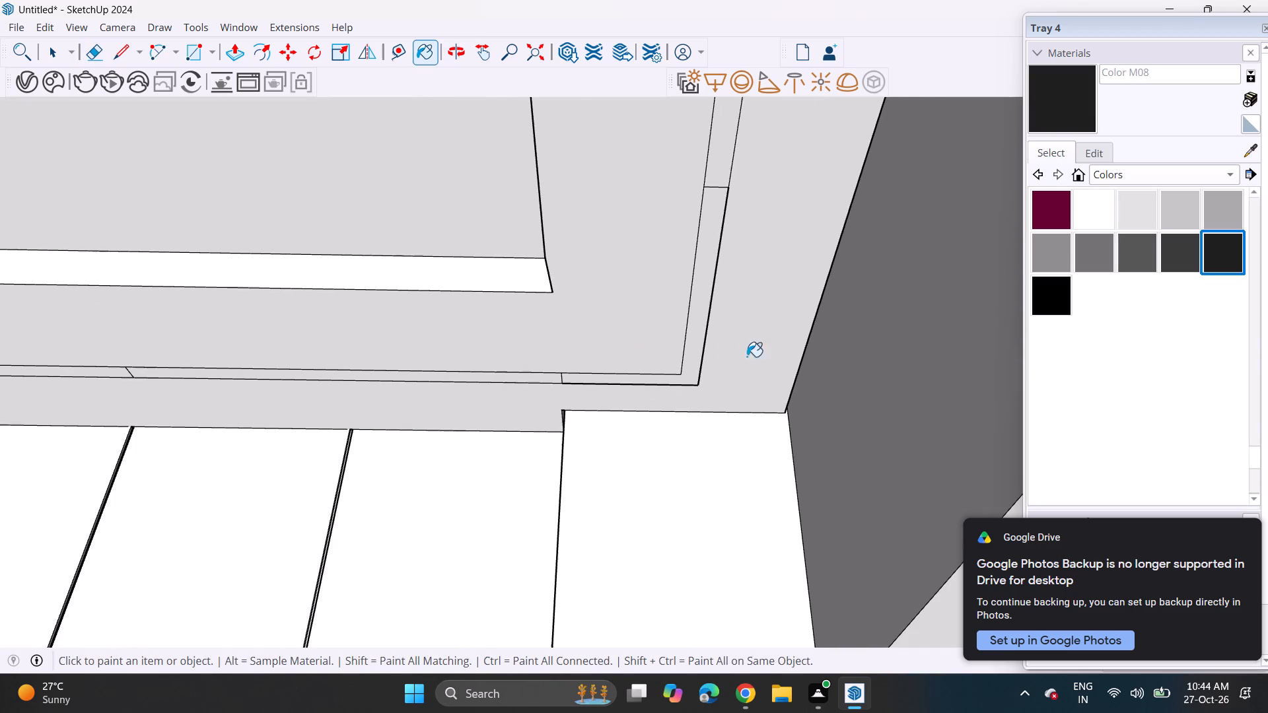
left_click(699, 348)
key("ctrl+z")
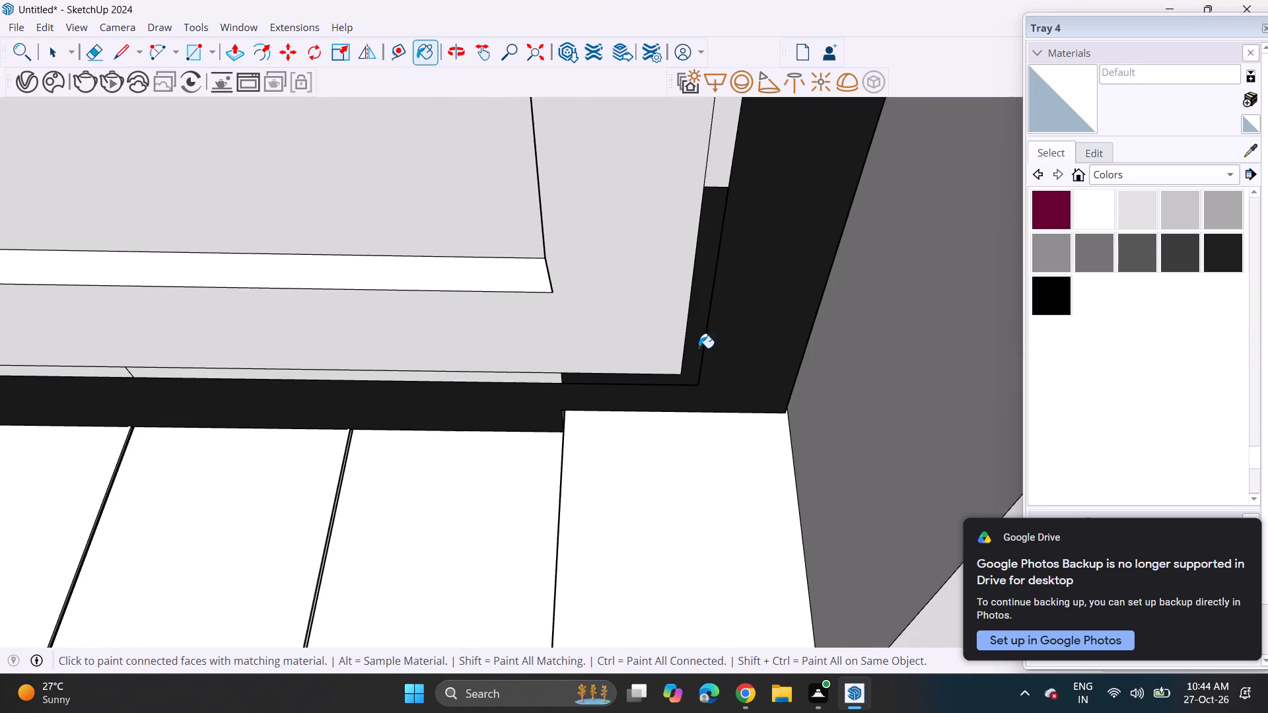
Replace the corner segment's side-wall outer edge with a single line from the first cross line to the outer corner.
key("space")
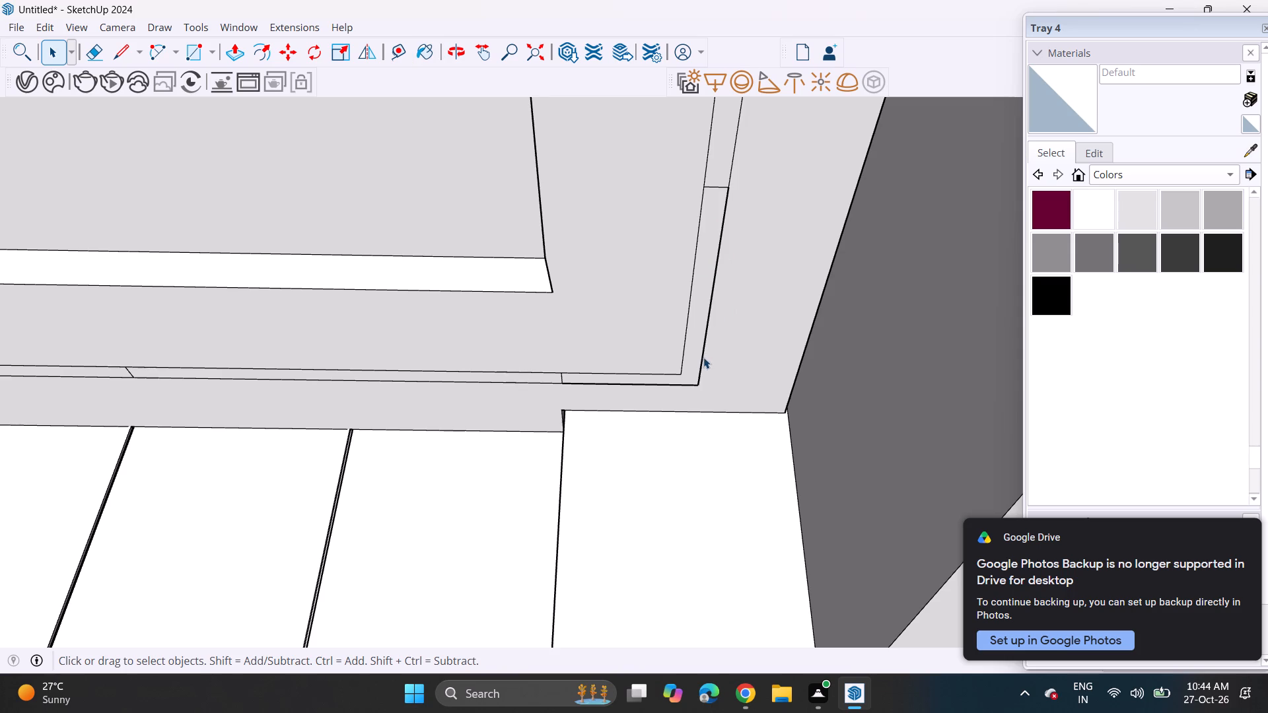
left_click(703, 358)
key("Delete")
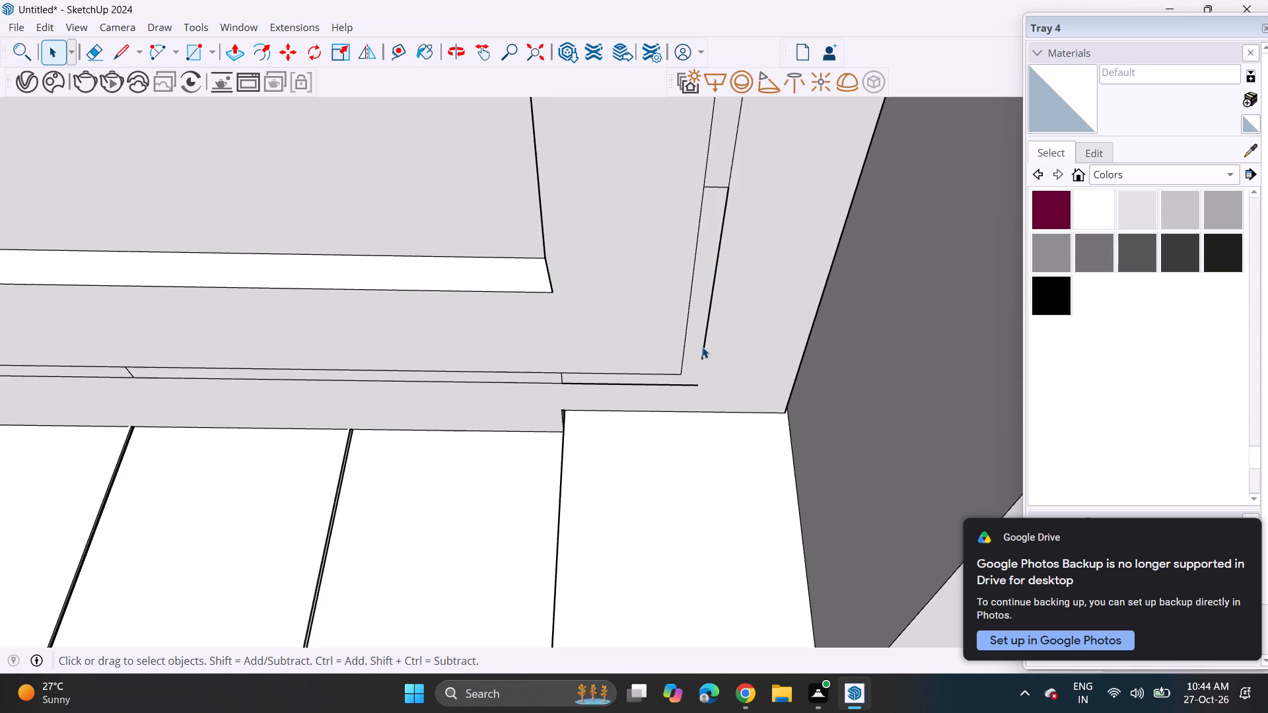
left_click(702, 347)
left_click(703, 349)
key("Delete")
left_click(112, 53)
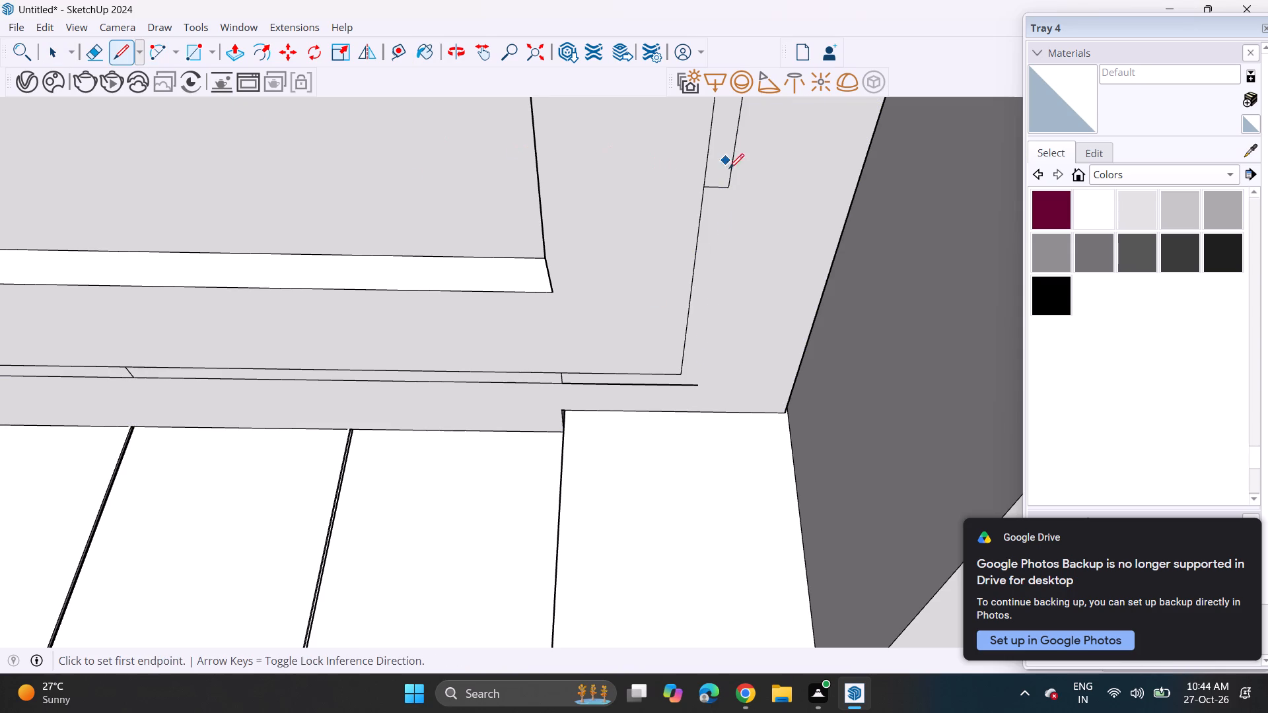
left_click(722, 187)
left_click(699, 381)
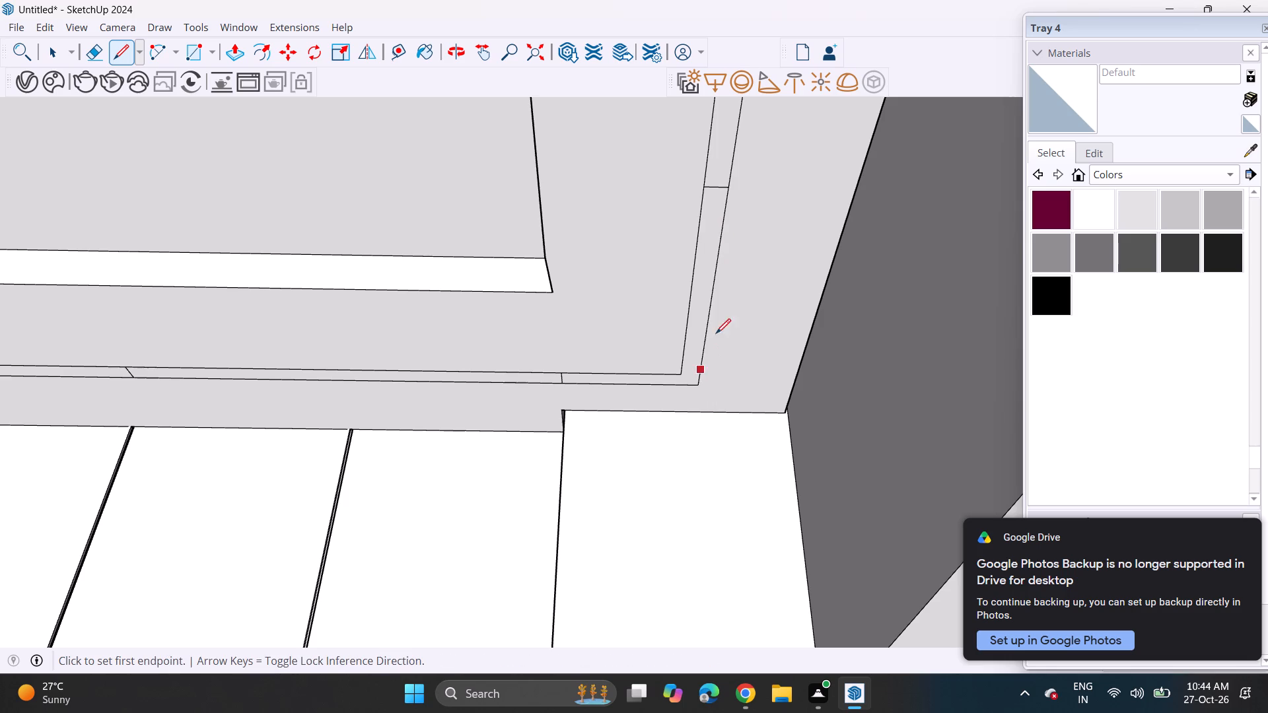
Paint the band's L-shaped corner segment near the notch with Color M08.
left_click(1238, 252)
left_click(702, 294)
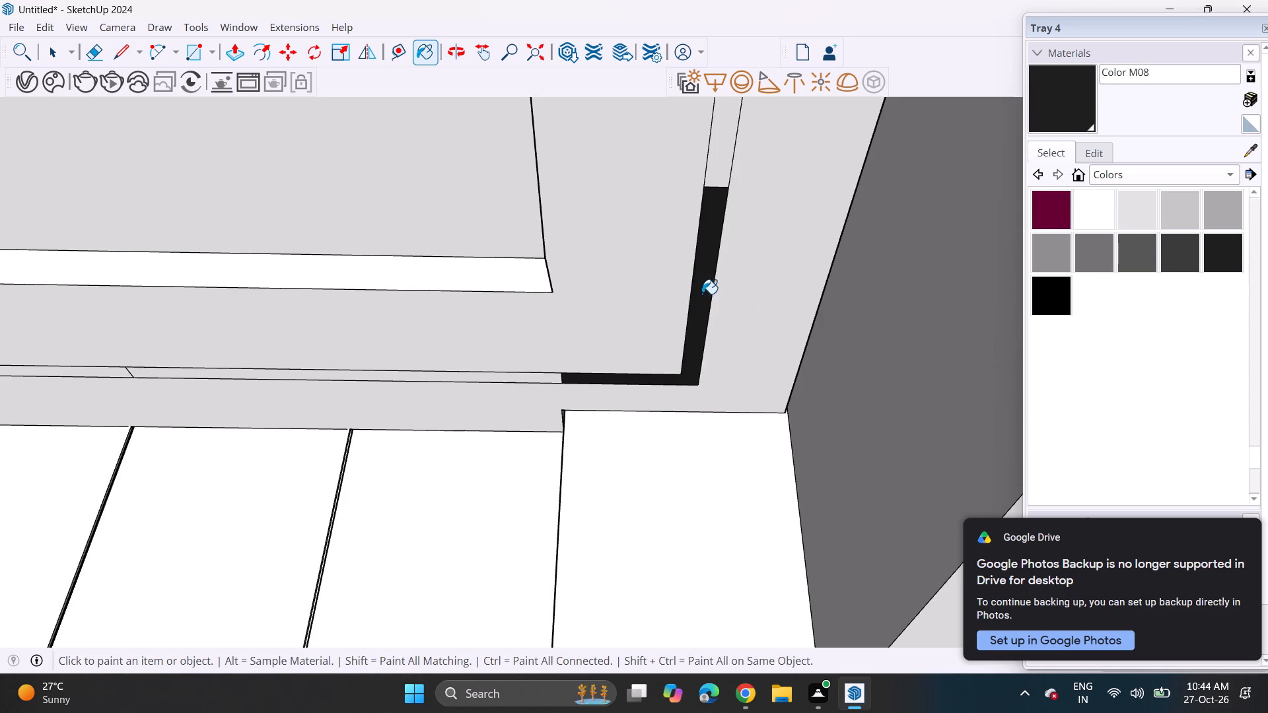
Paint alternate band segments with Color M08: one along the side wall, two along the cabinet wall, and the cabinet wall's opposite corner.
scroll(662, 279, "down", 6)
scroll(696, 207, "down", 4)
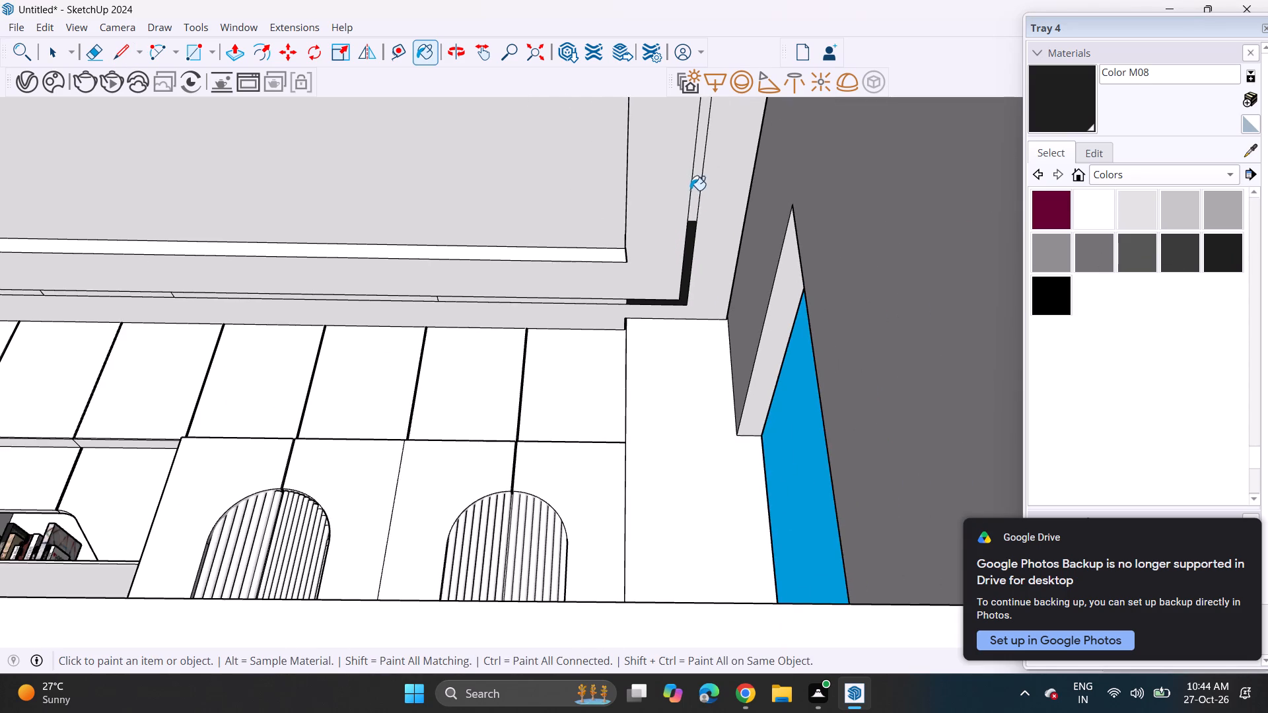
middle_click_drag(684, 179, 748, 396)
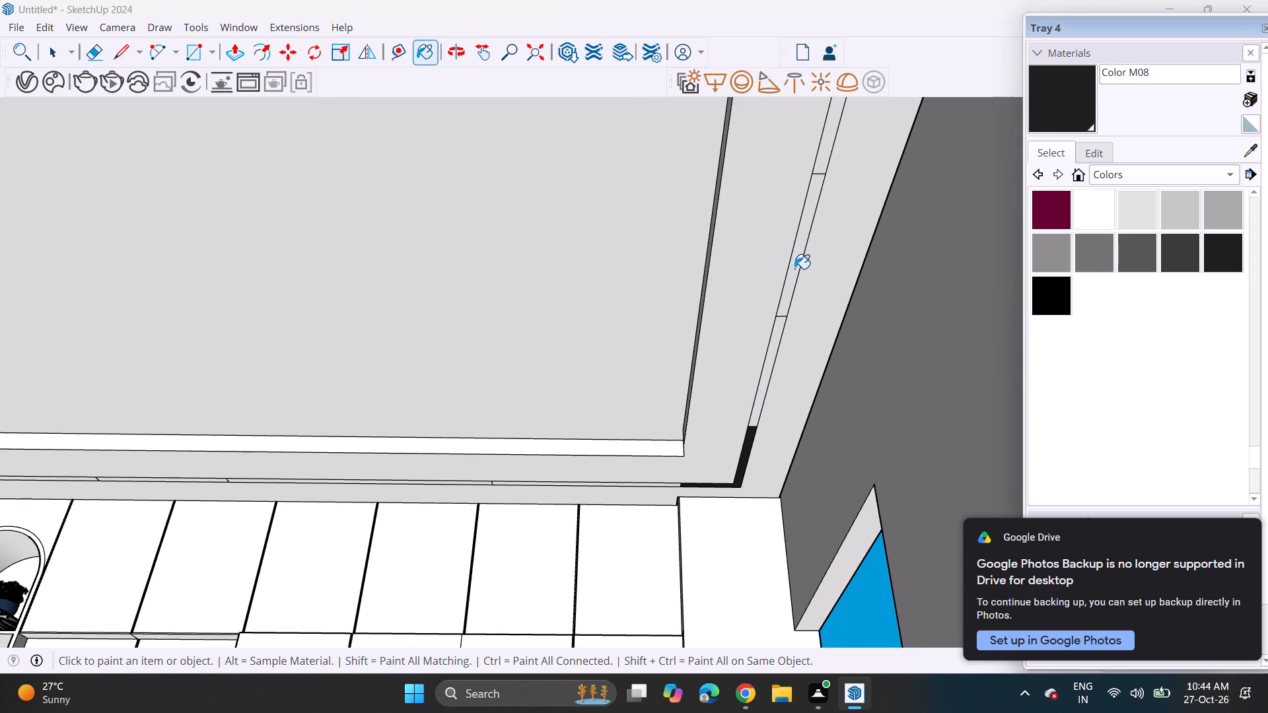
left_click(794, 269)
scroll(485, 509, "down", 3)
scroll(450, 500, "up", 3)
scroll(450, 500, "down", 1)
scroll(450, 500, "up", 2)
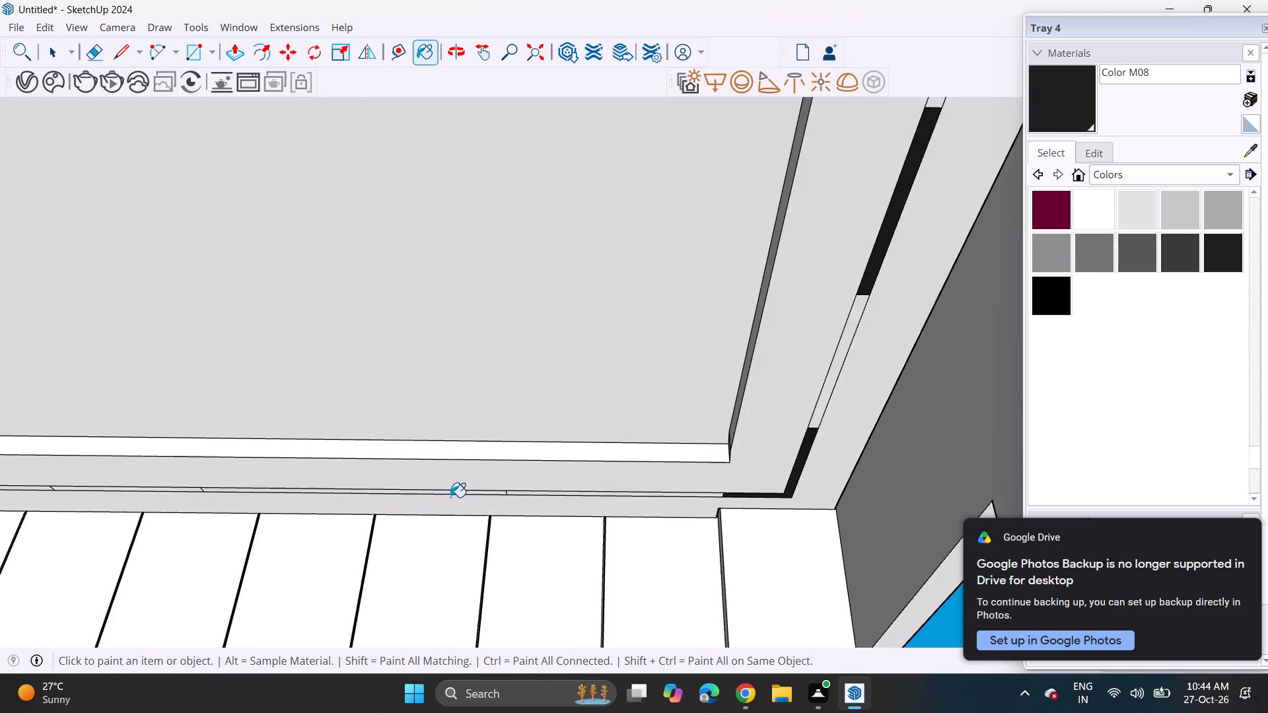
scroll(450, 497, "up", 4)
left_click(457, 488)
scroll(421, 483, "down", 8)
middle_click_drag(208, 472, 364, 472)
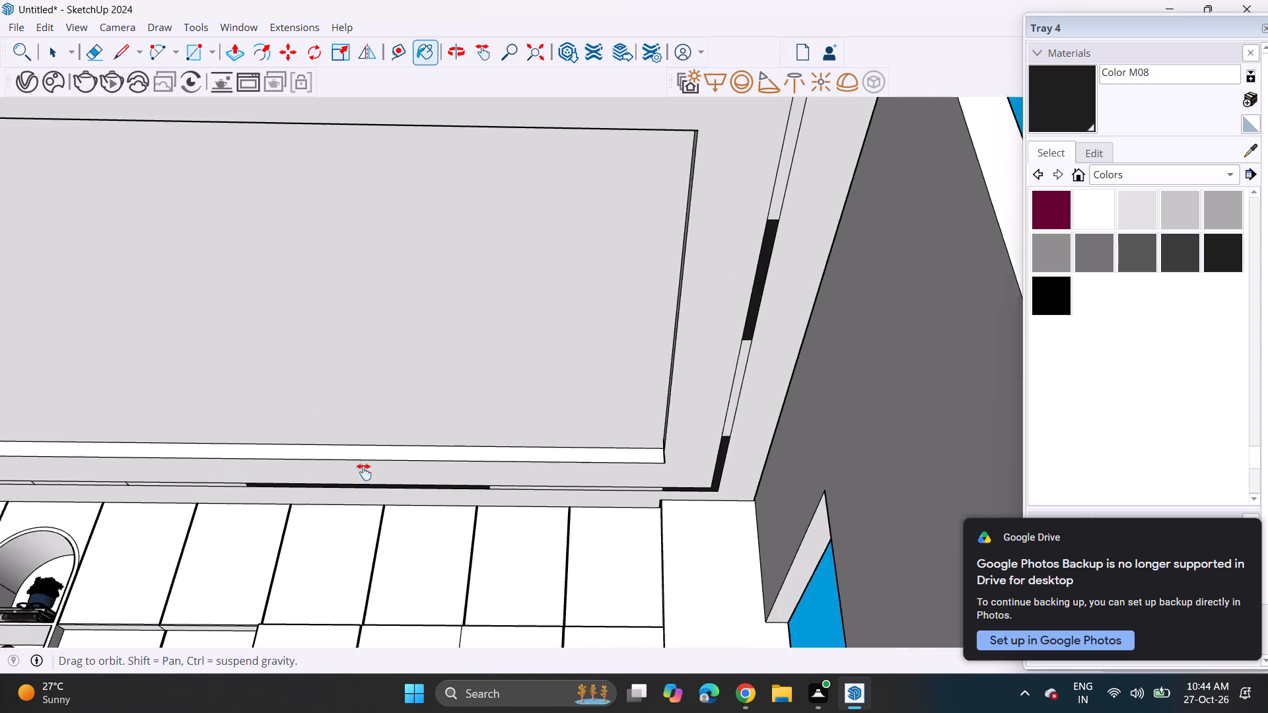
middle_click_drag(364, 472, 707, 459)
scroll(598, 468, "up", 5)
left_click(571, 470)
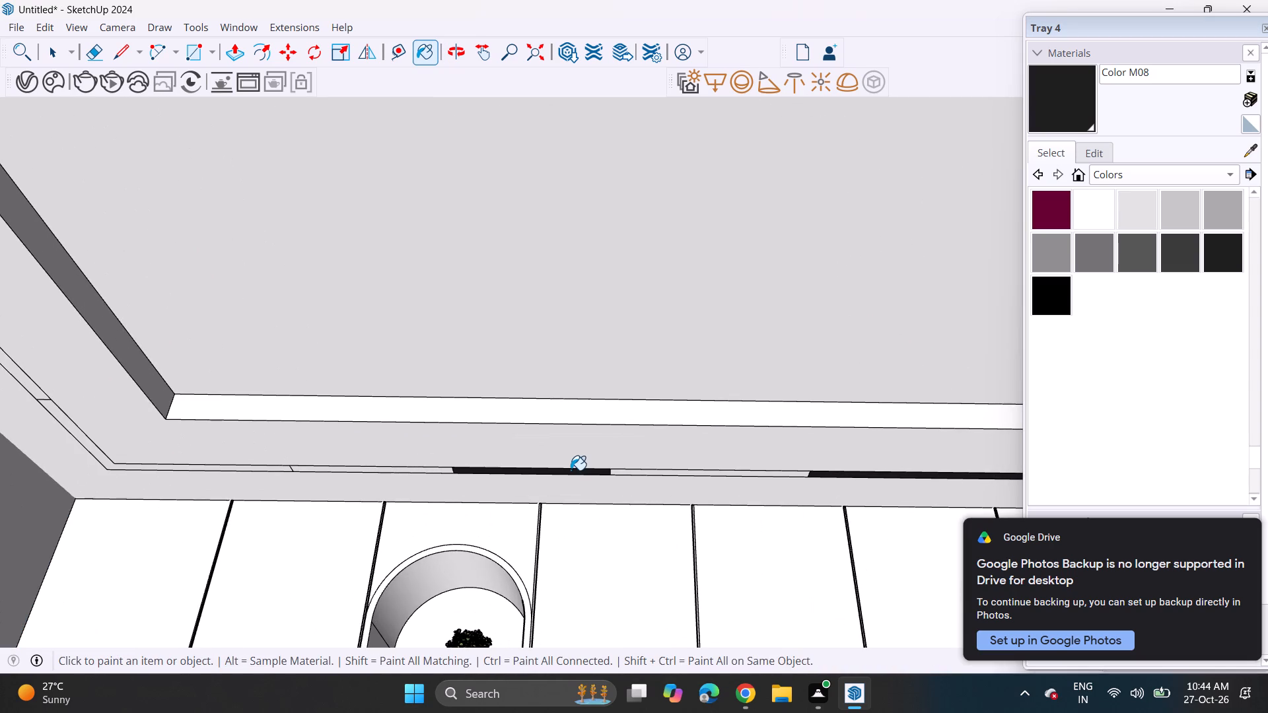
scroll(564, 470, "down", 6)
scroll(332, 479, "up", 6)
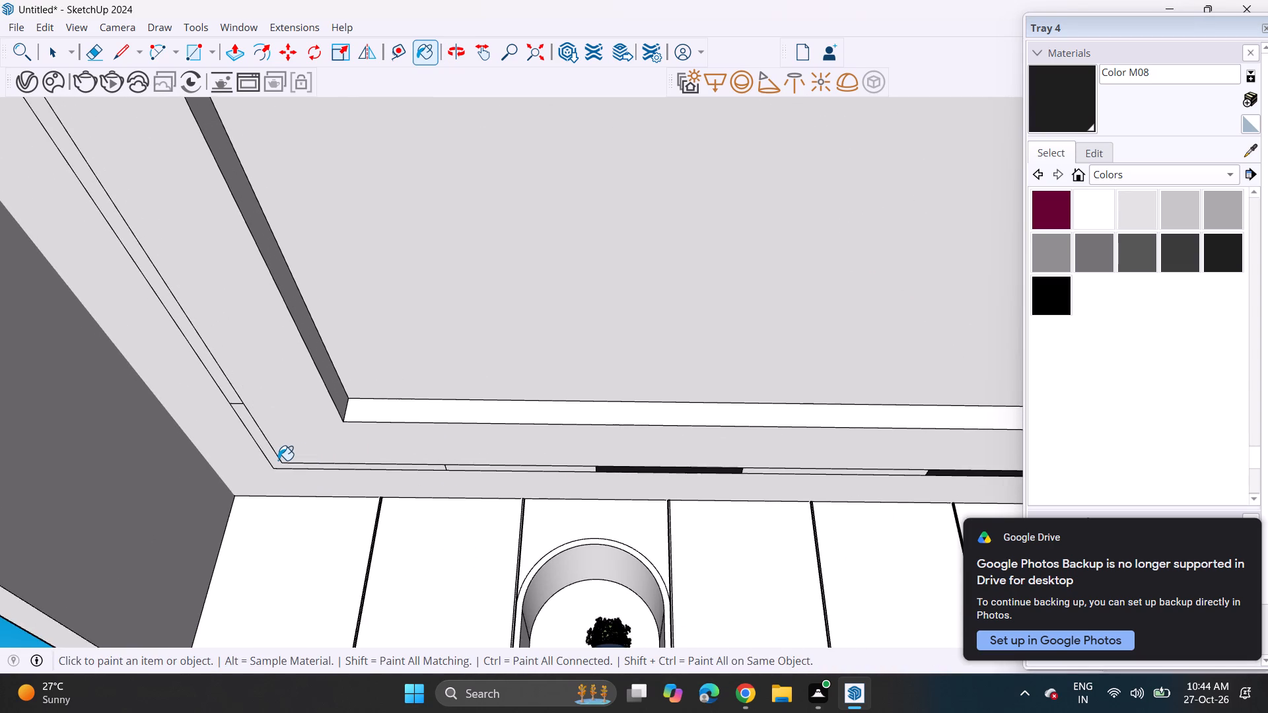
left_click(278, 460)
Examine the painted ceiling band and the whole furnished room from outside and from the open front.
scroll(274, 464, "down", 7)
scroll(275, 466, "up", 2)
scroll(275, 467, "down", 5)
scroll(275, 467, "up", 1)
scroll(275, 467, "down", 6)
scroll(314, 486, "up", 1)
scroll(461, 475, "up", 1, "shift")
middle_click_drag(462, 473, 489, 399, "shift")
middle_click_drag(501, 414, 503, 432)
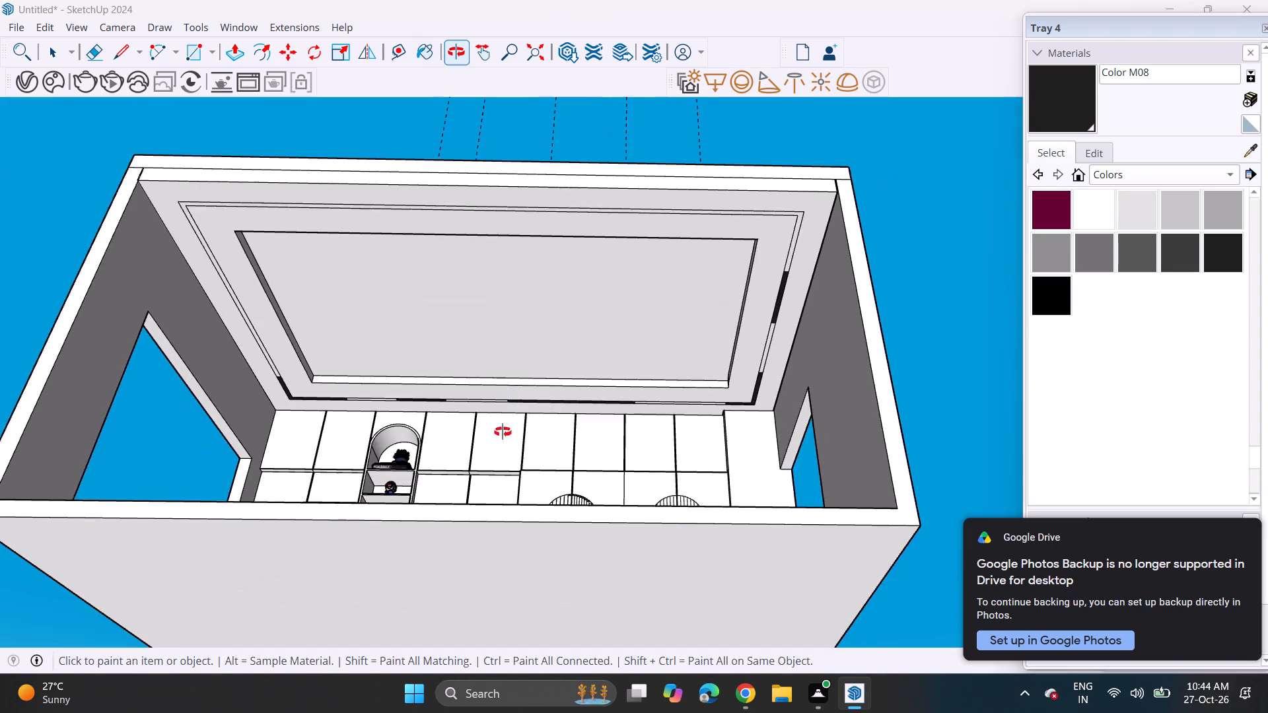
middle_click_drag(503, 432, 514, 506)
scroll(511, 492, "up", 3)
middle_click(502, 491, "shift")
scroll(492, 481, "up", 2)
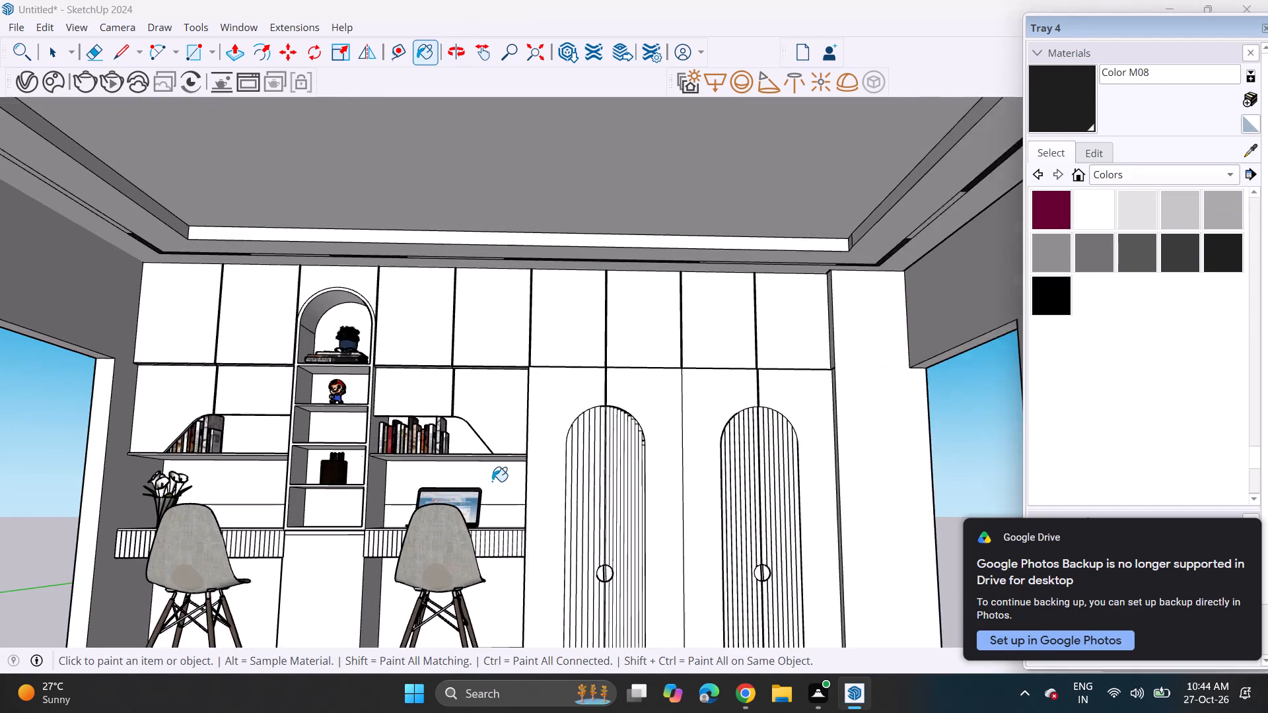
middle_click_drag(489, 481, 483, 459)
scroll(485, 459, "down", 2)
middle_click_drag(479, 476, 484, 516)
scroll(484, 516, "up", 1)
scroll(462, 491, "down", 4)
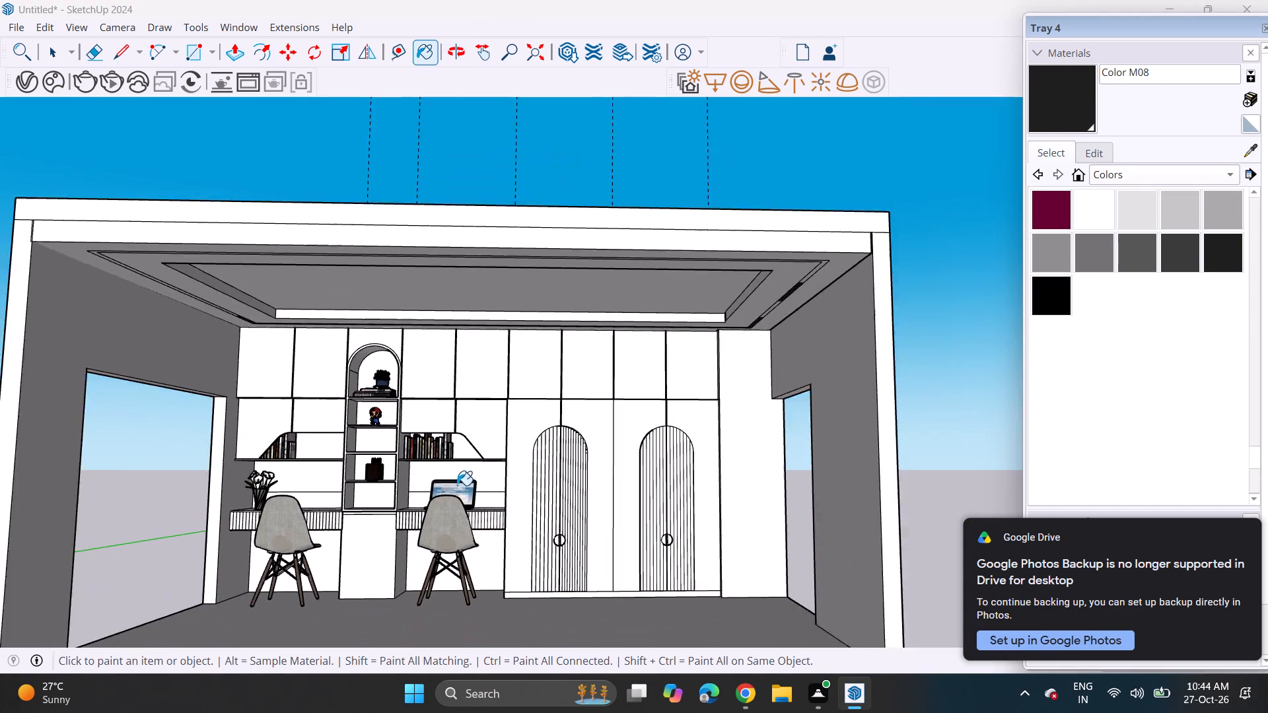
scroll(457, 485, "down", 3)
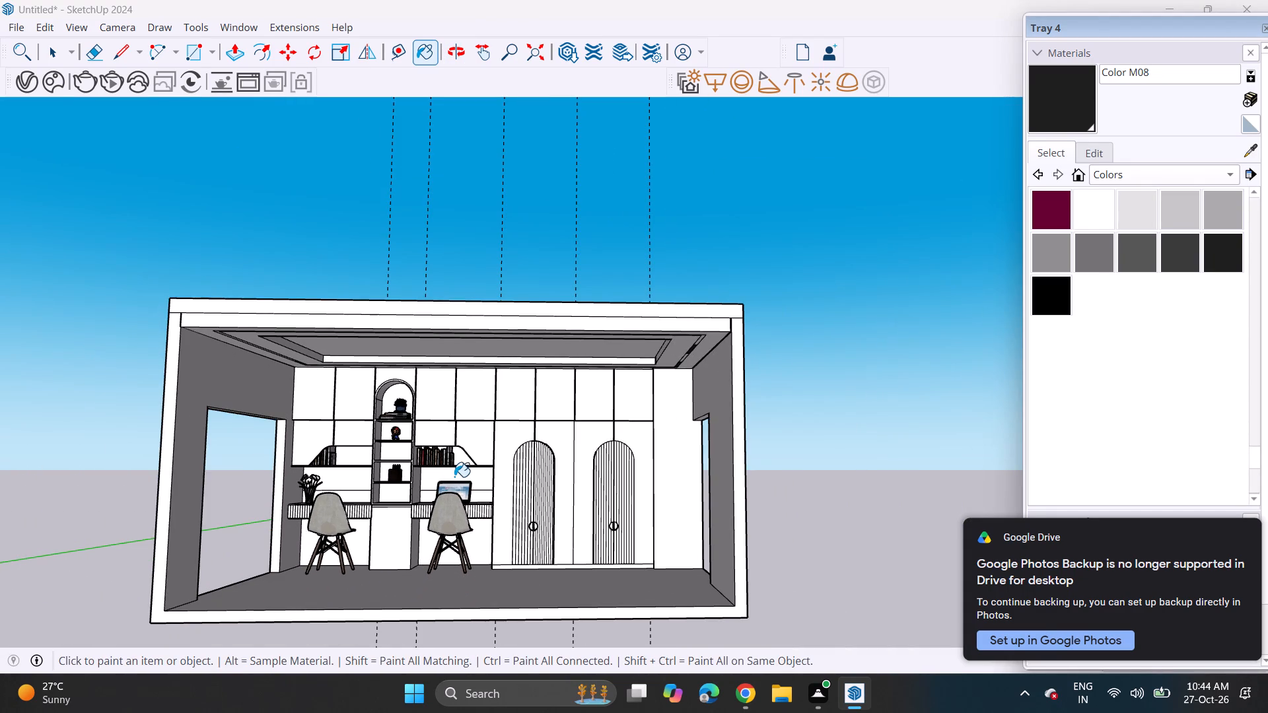
Import the air-conditioner model Untitled+(2) (1) from the Downloads folder and place it at the room.
left_click(18, 28)
left_click(53, 252)
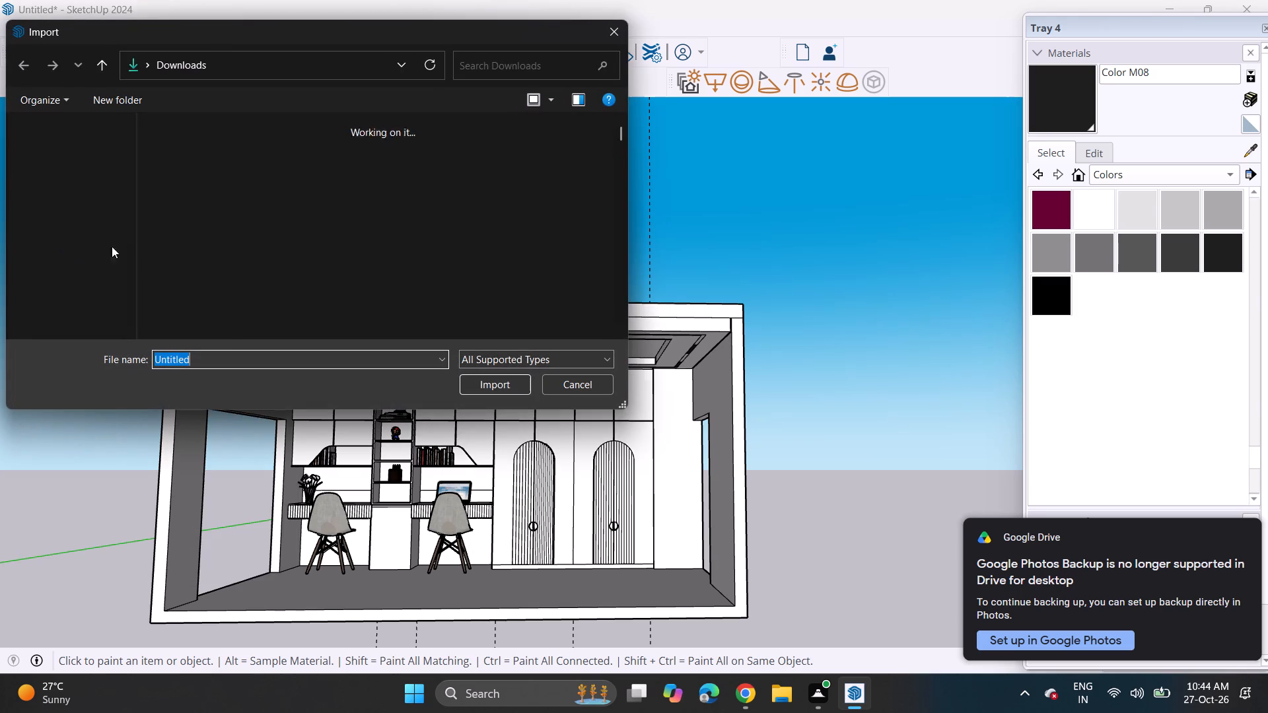
scroll(312, 234, "down", 5)
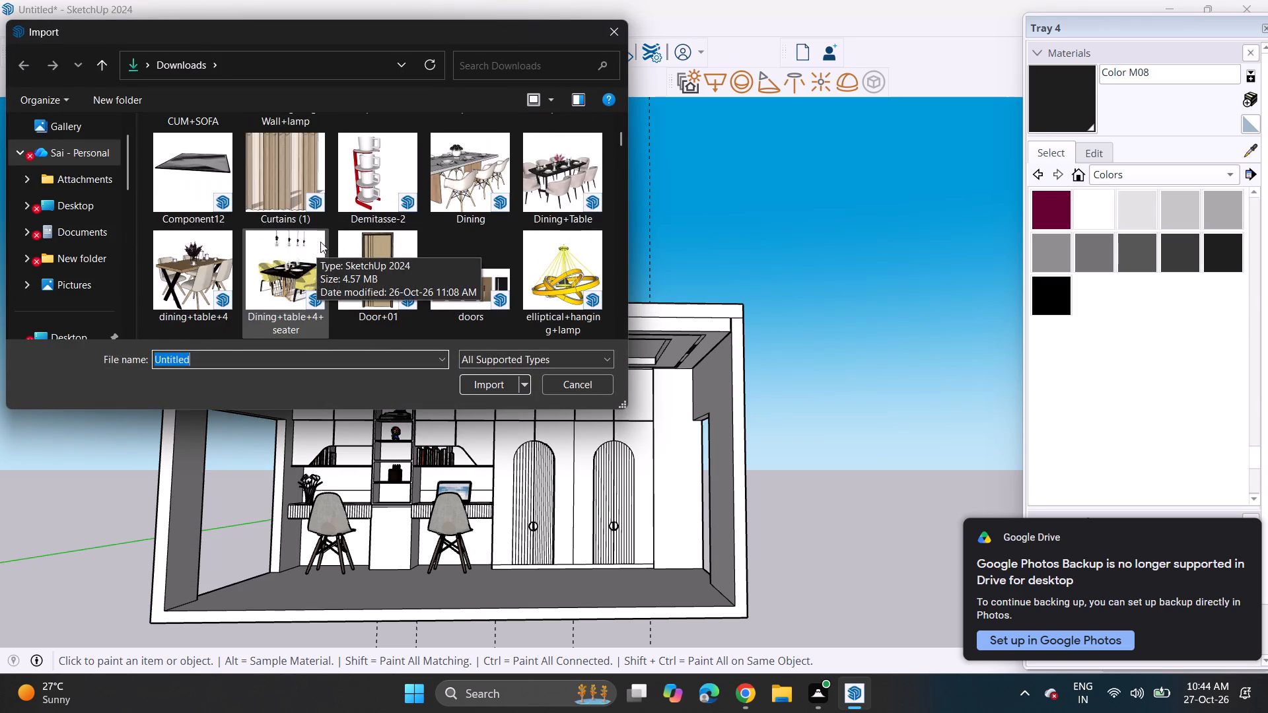
scroll(320, 242, "down", 8)
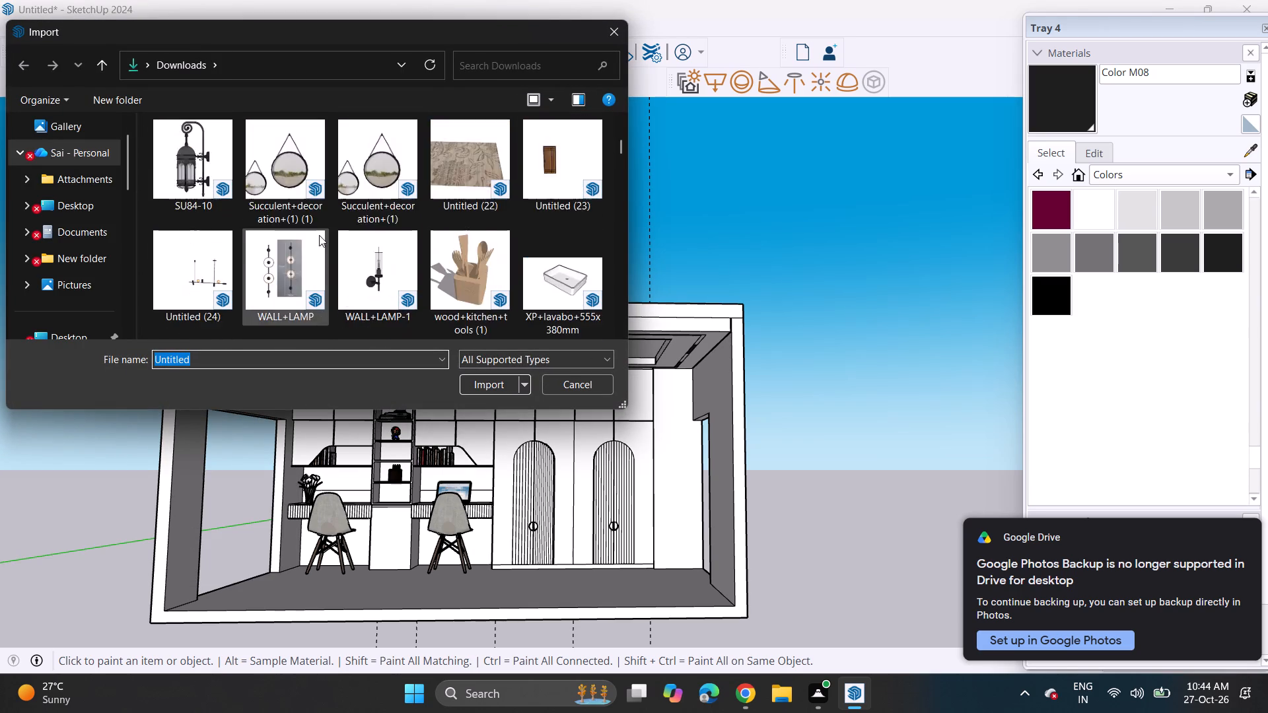
scroll(318, 234, "down", 8)
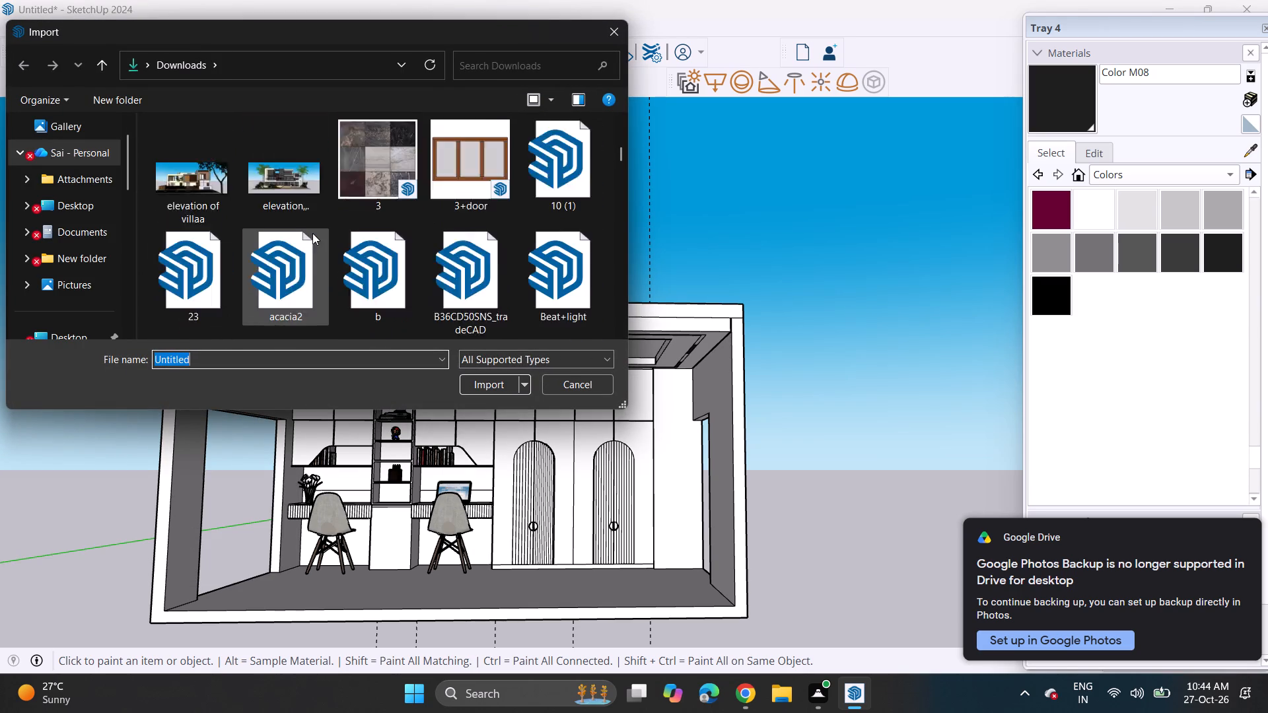
scroll(312, 233, "down", 4)
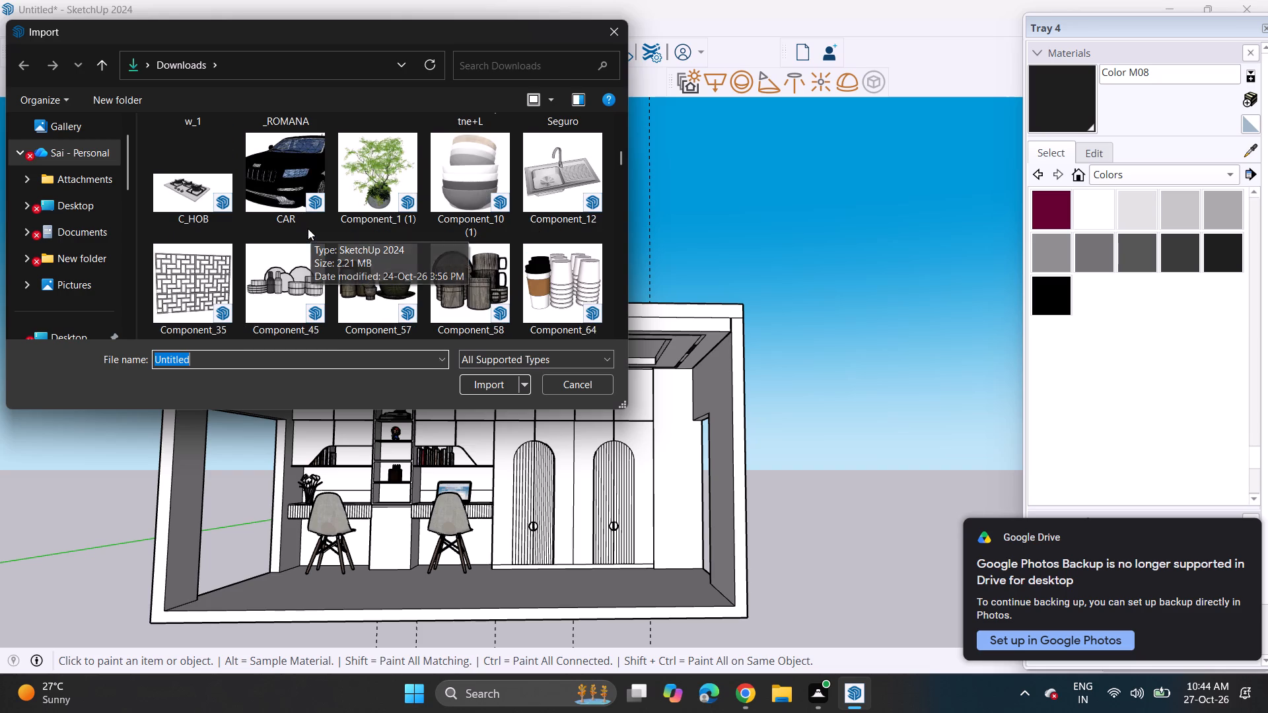
scroll(306, 226, "down", 3)
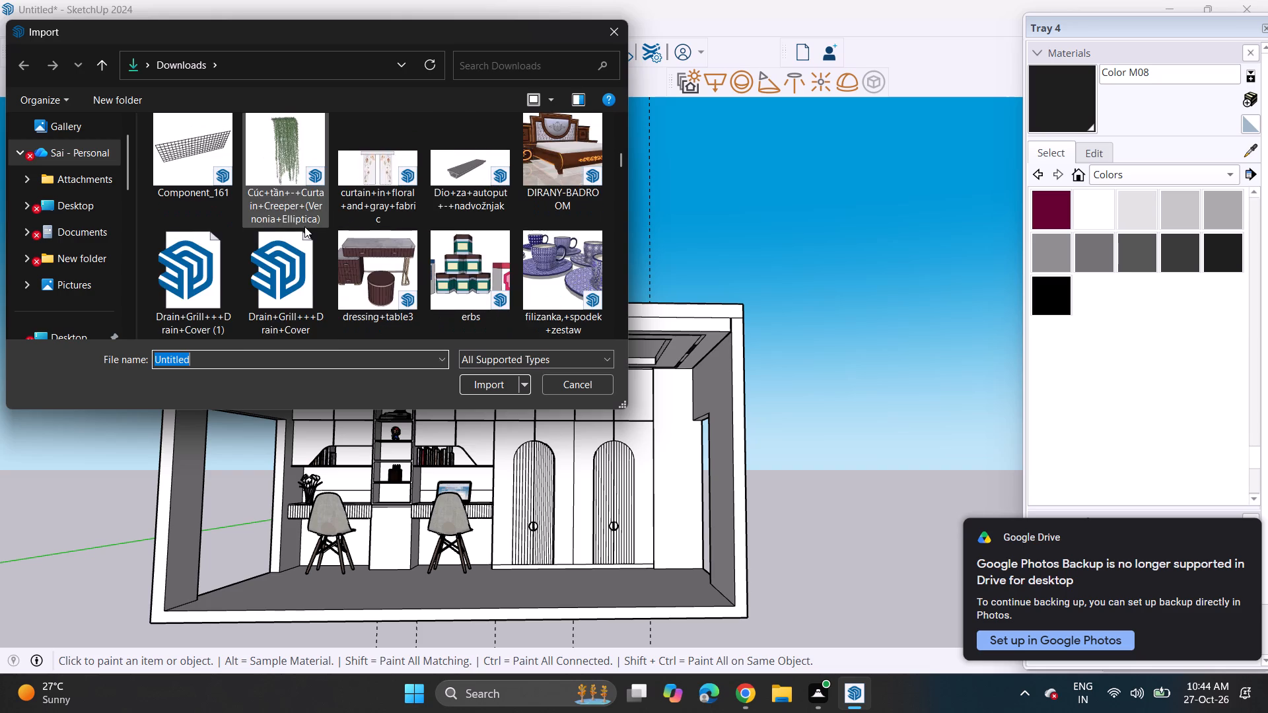
scroll(304, 226, "down", 3)
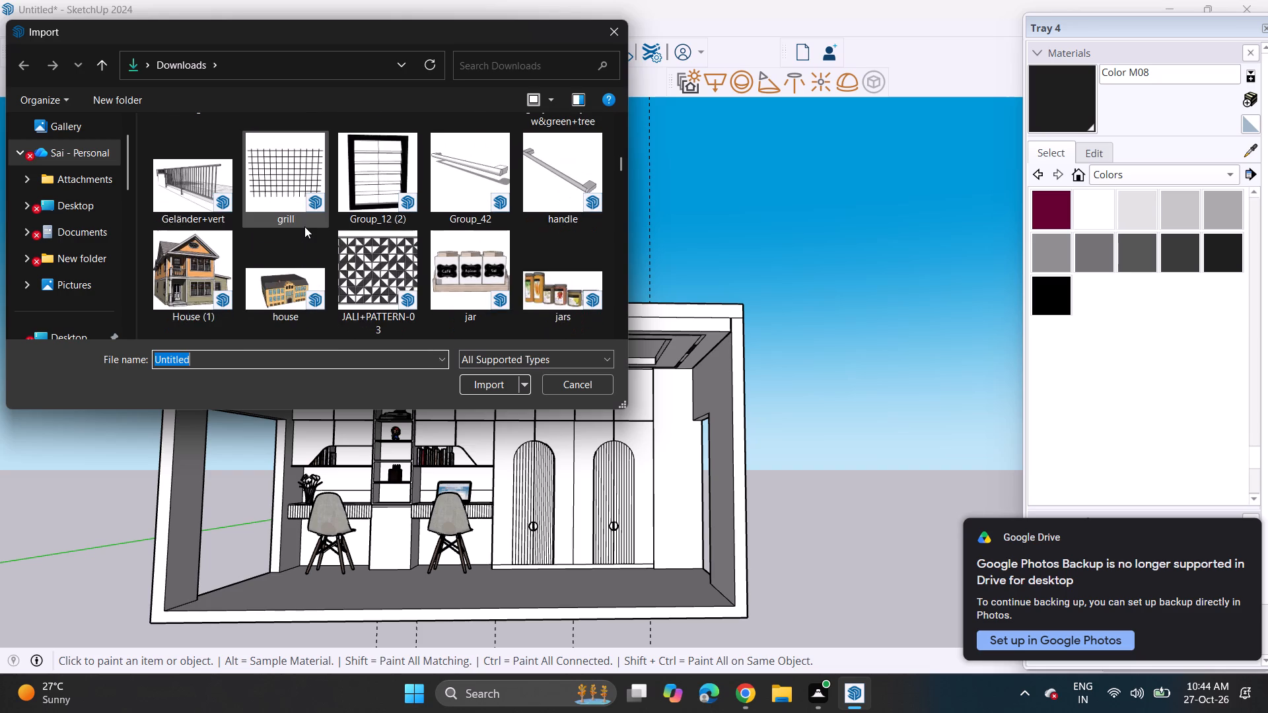
scroll(304, 226, "down", 1)
scroll(304, 226, "up", 1)
scroll(304, 226, "down", 1)
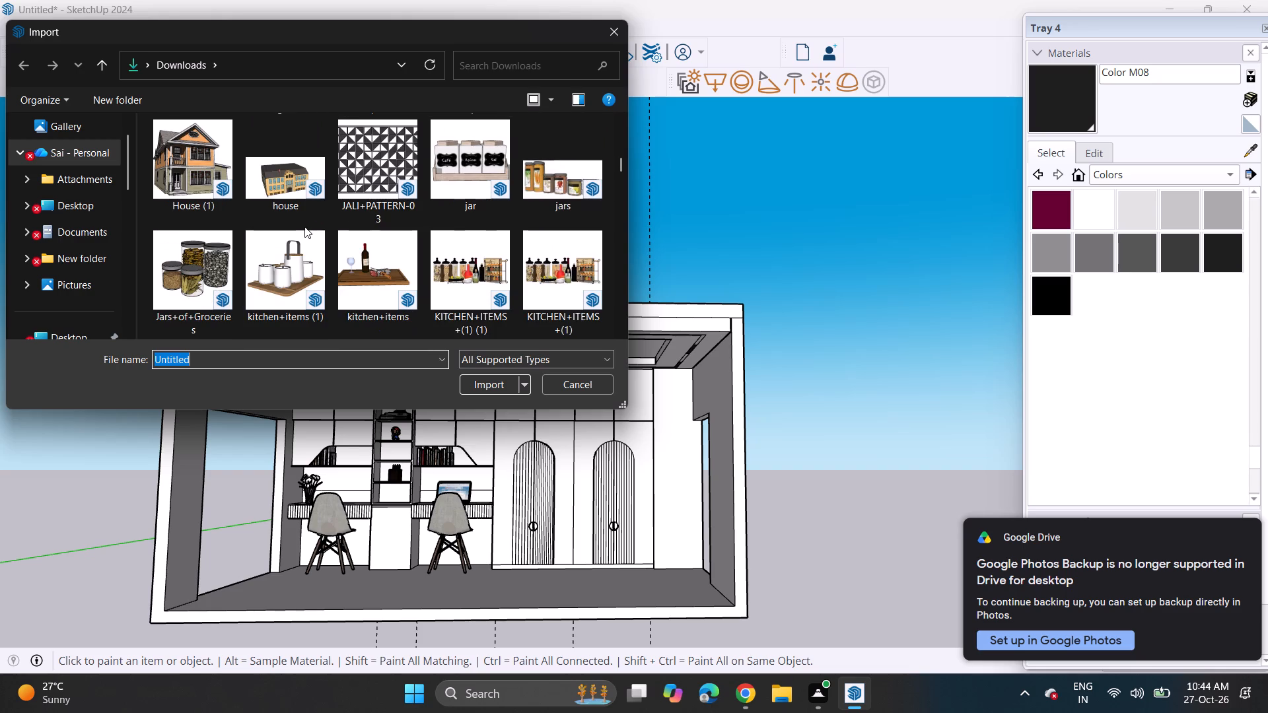
scroll(304, 226, "down", 3)
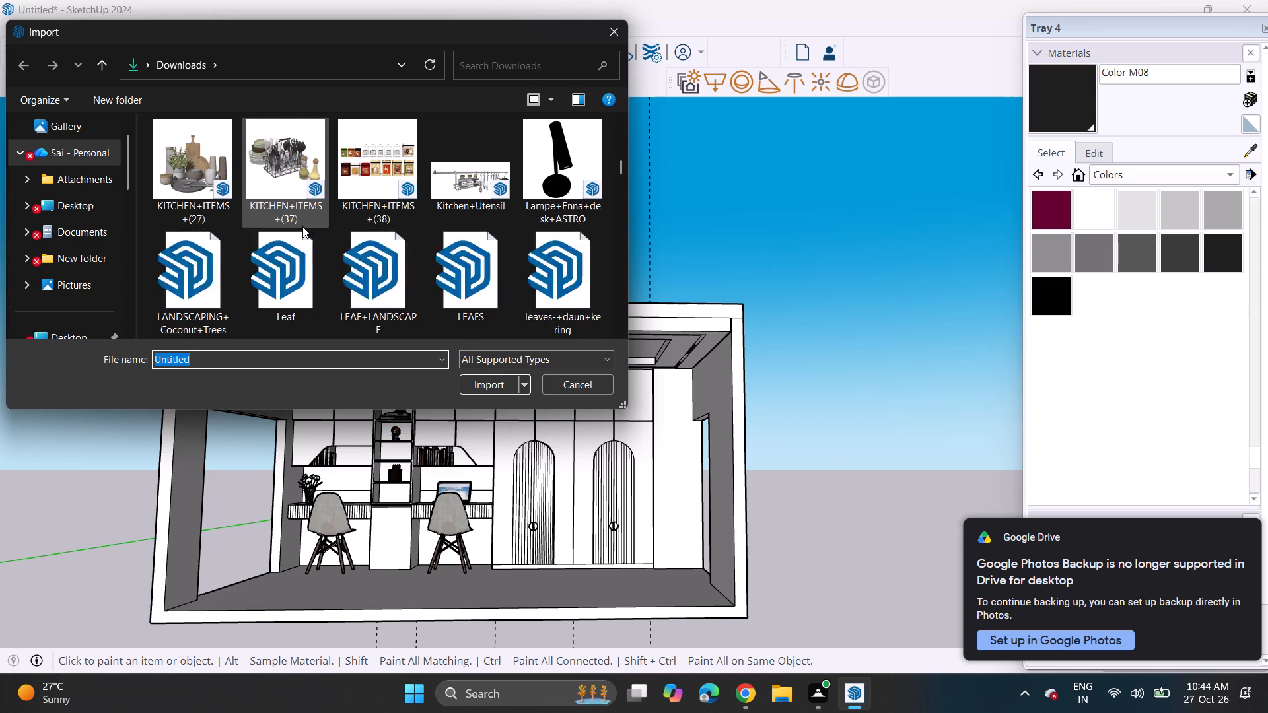
scroll(302, 226, "down", 1)
scroll(302, 226, "up", 1)
scroll(302, 226, "down", 1)
scroll(302, 226, "up", 1)
scroll(302, 226, "down", 2)
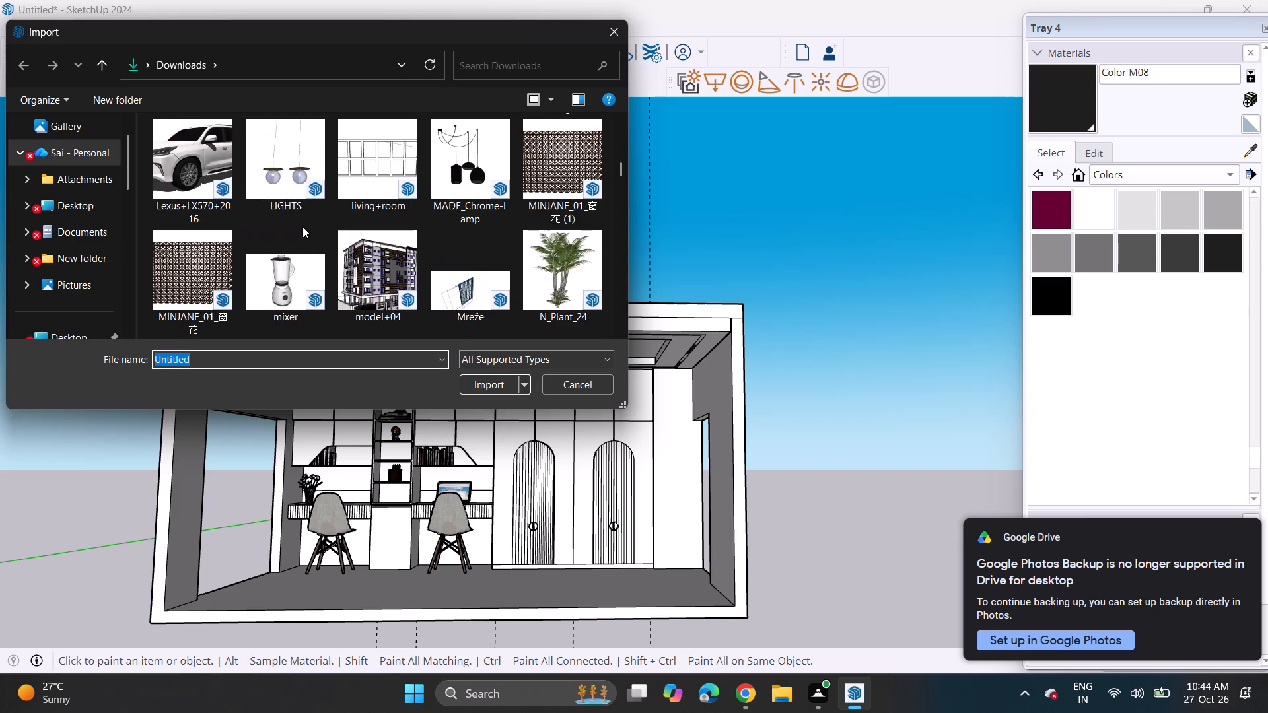
scroll(302, 226, "down", 3)
scroll(302, 226, "up", 2)
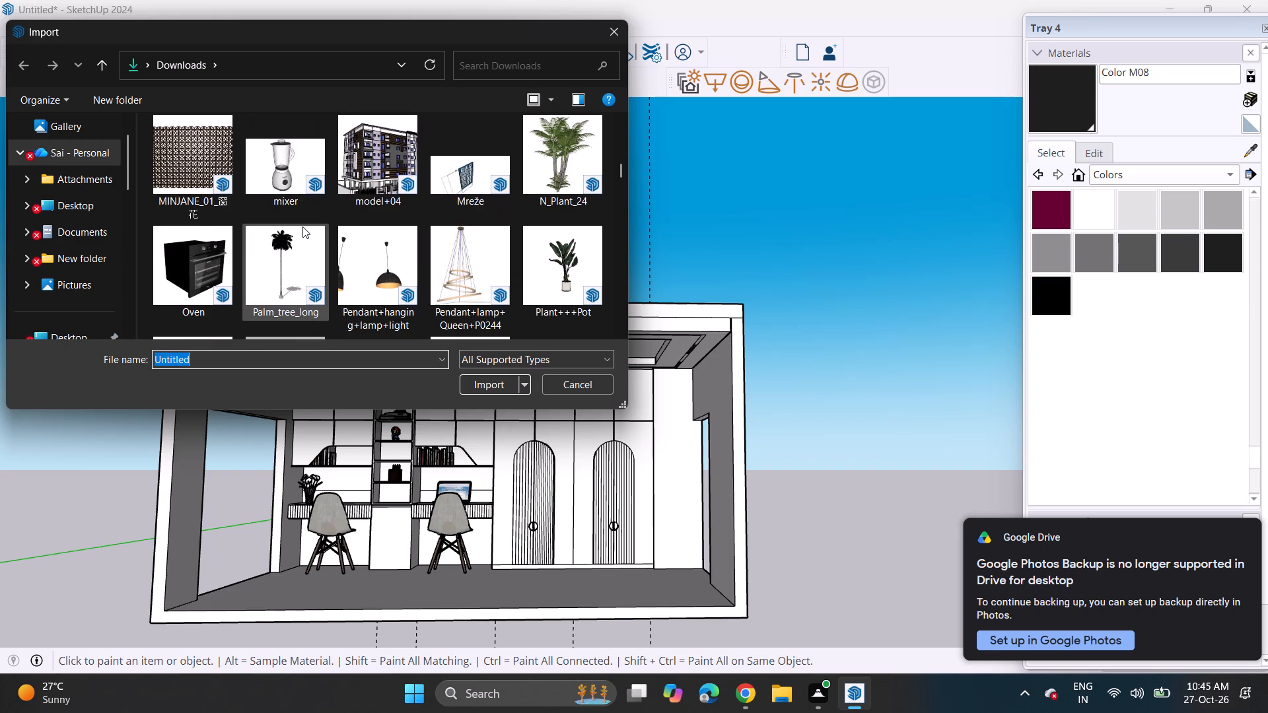
scroll(302, 226, "down", 4)
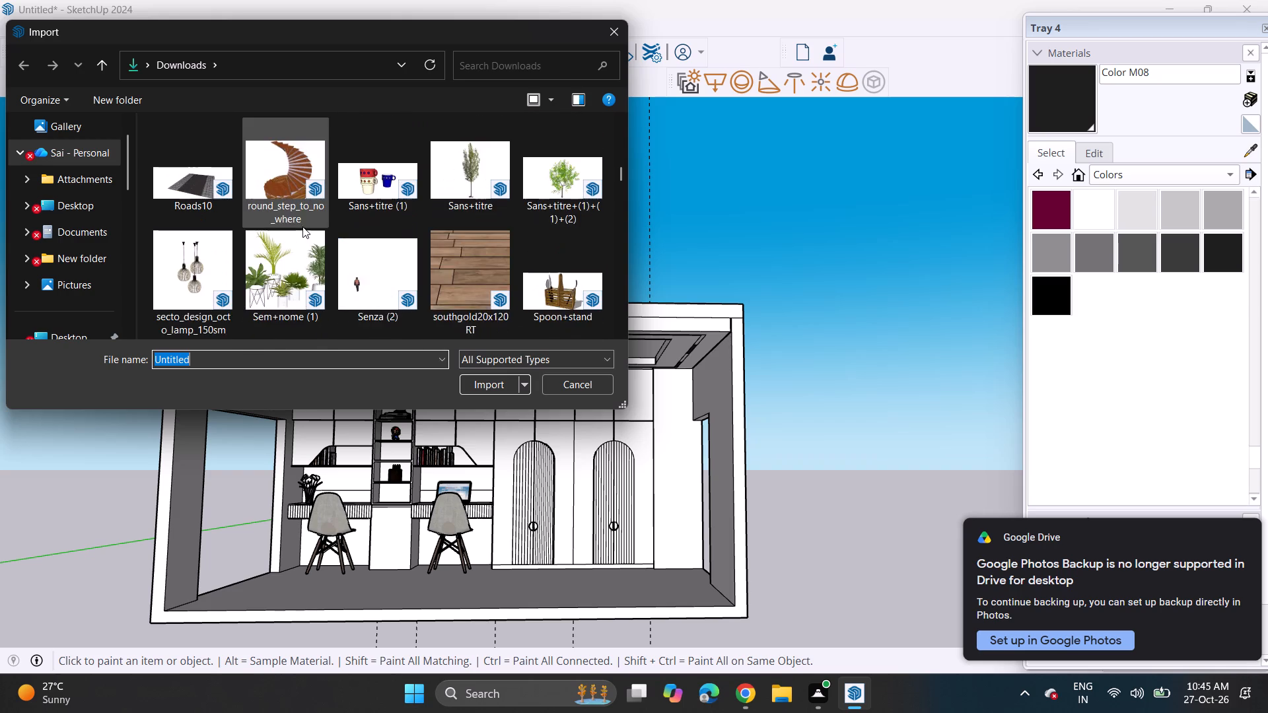
scroll(302, 226, "down", 4)
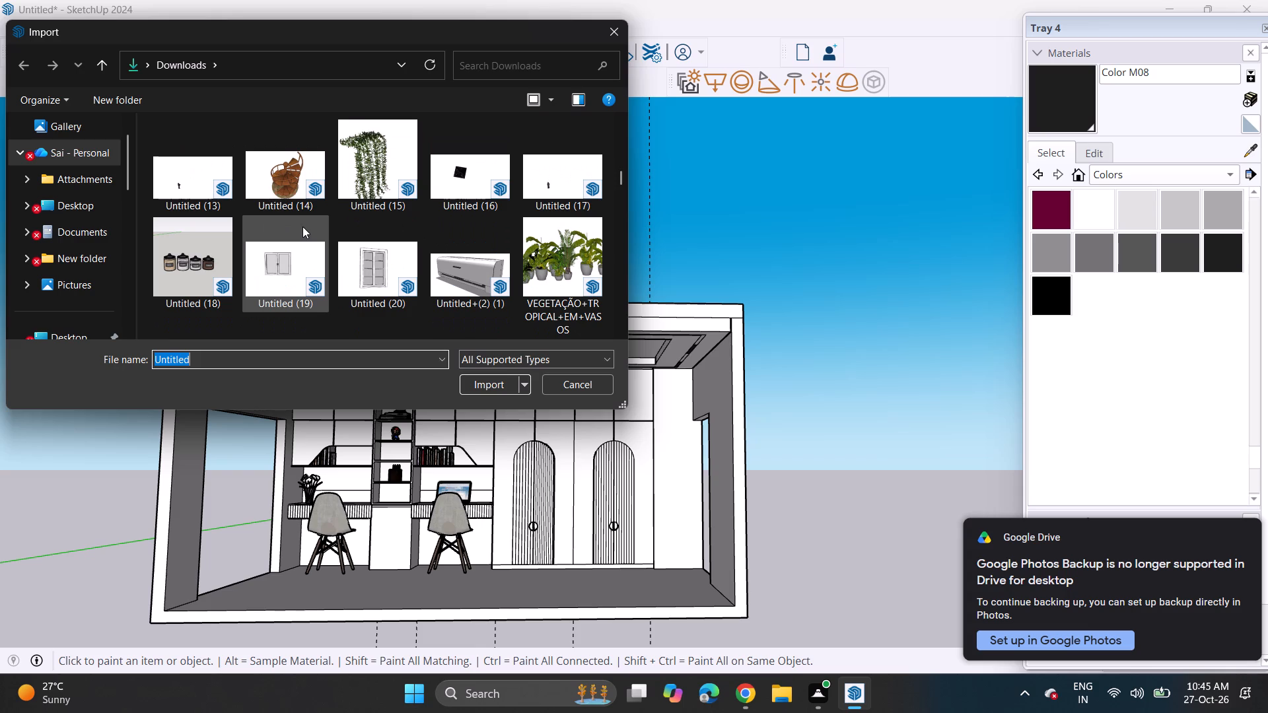
left_click(457, 262)
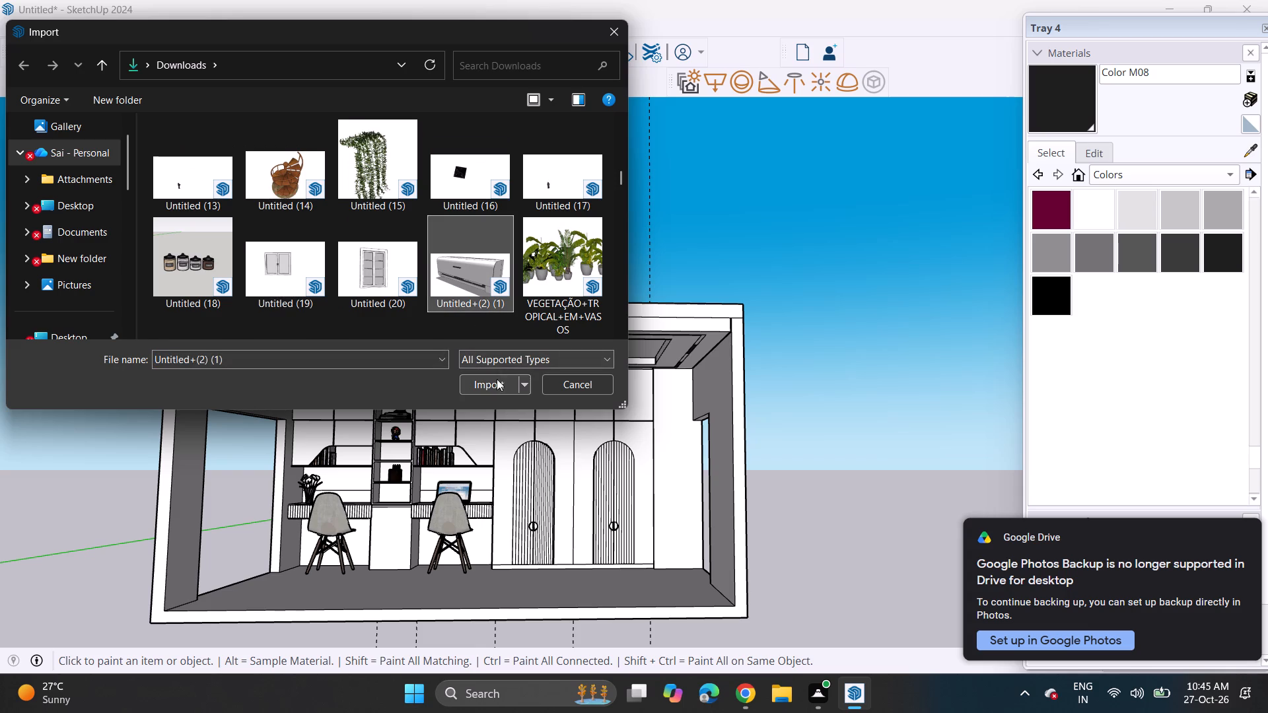
left_click(491, 385)
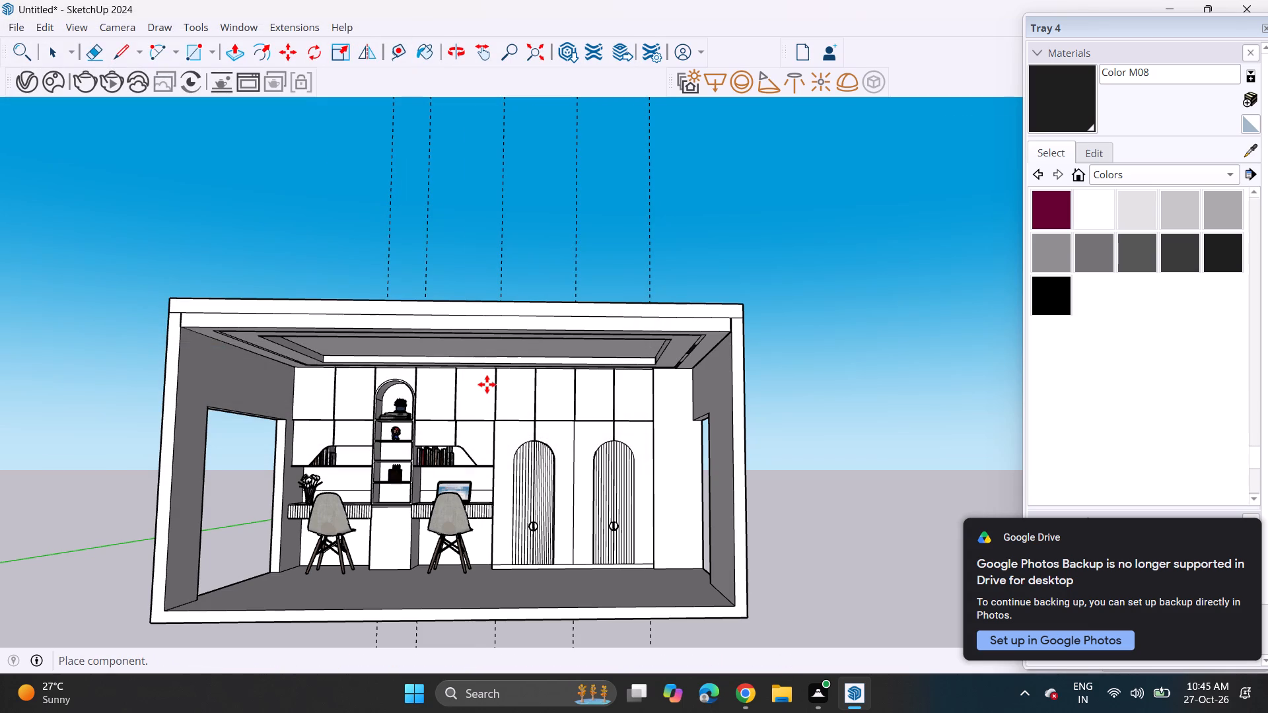
scroll(332, 463, "down", 1)
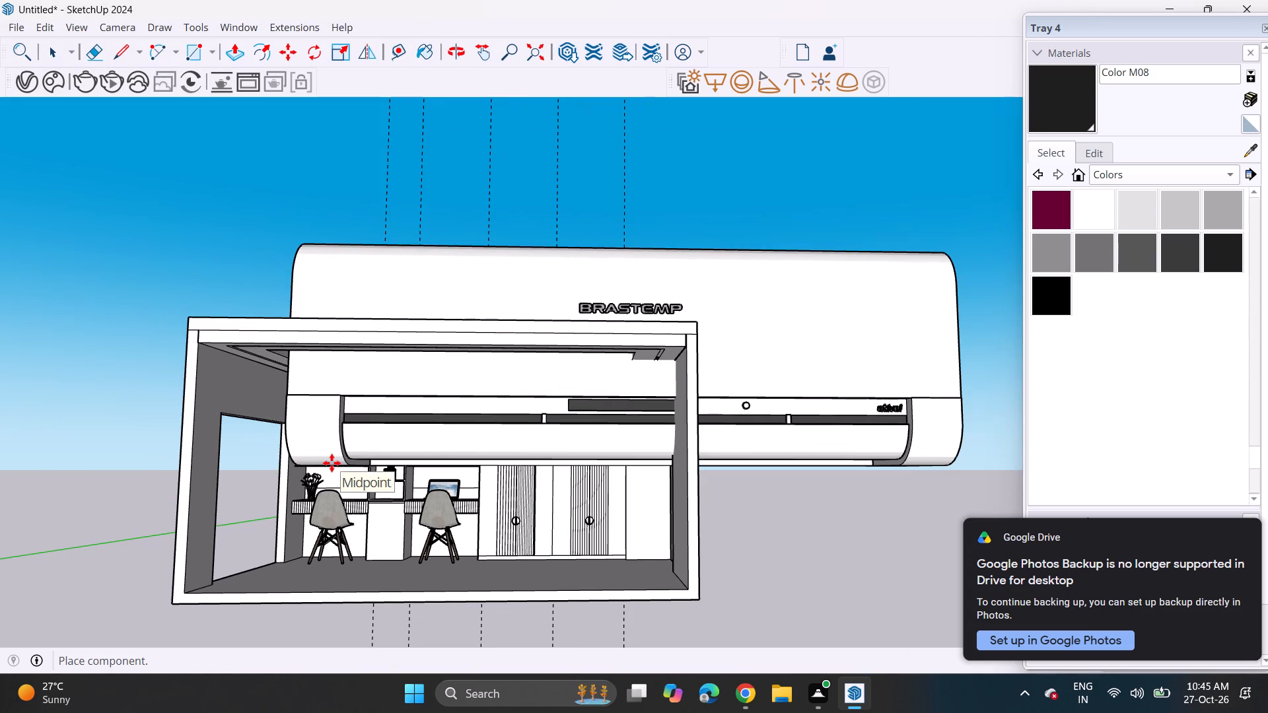
left_click(381, 452)
Scale the oversized air conditioner down uniformly until it is a small unit relative to the room.
scroll(295, 382, "up", 1)
scroll(295, 382, "down", 2)
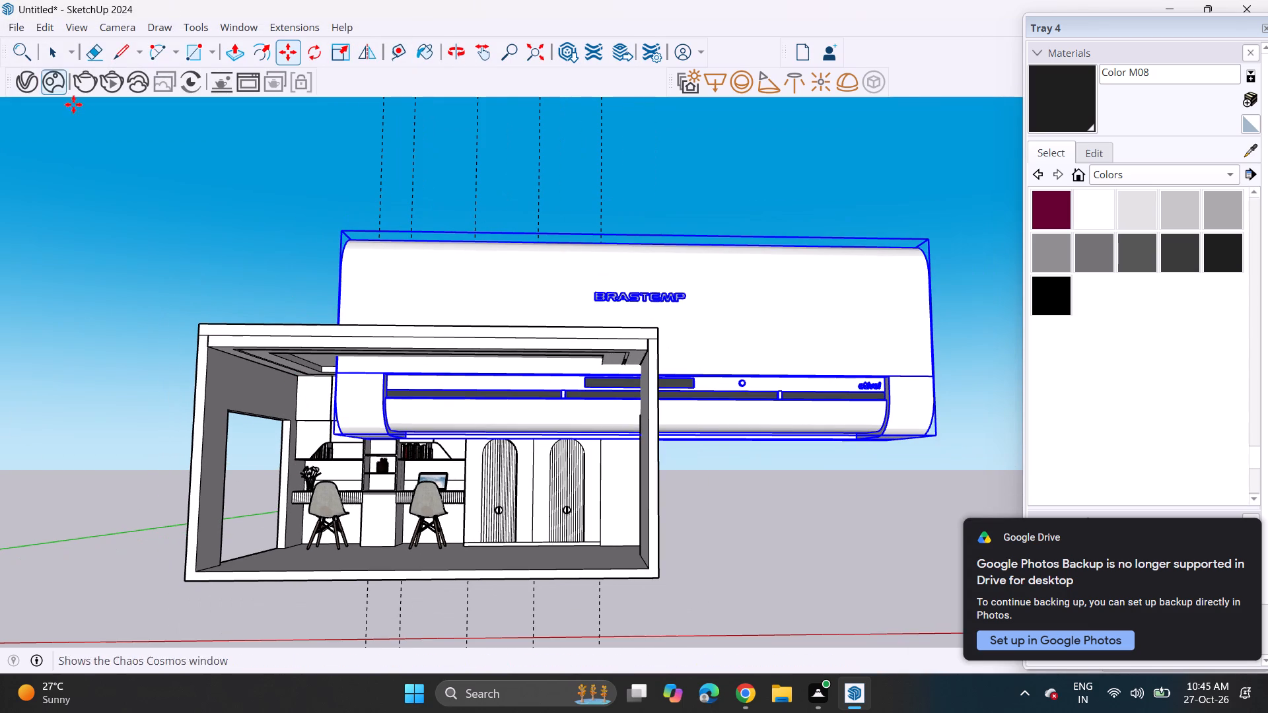
left_click(341, 53)
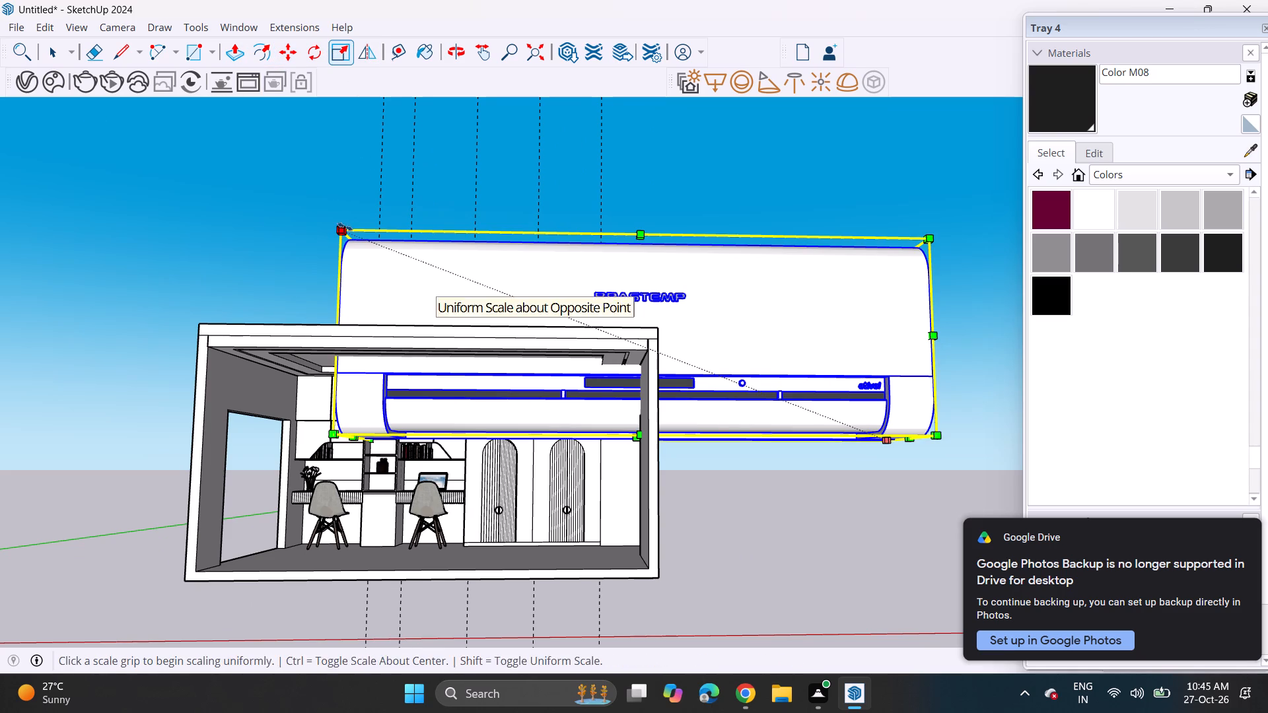
left_click(345, 226)
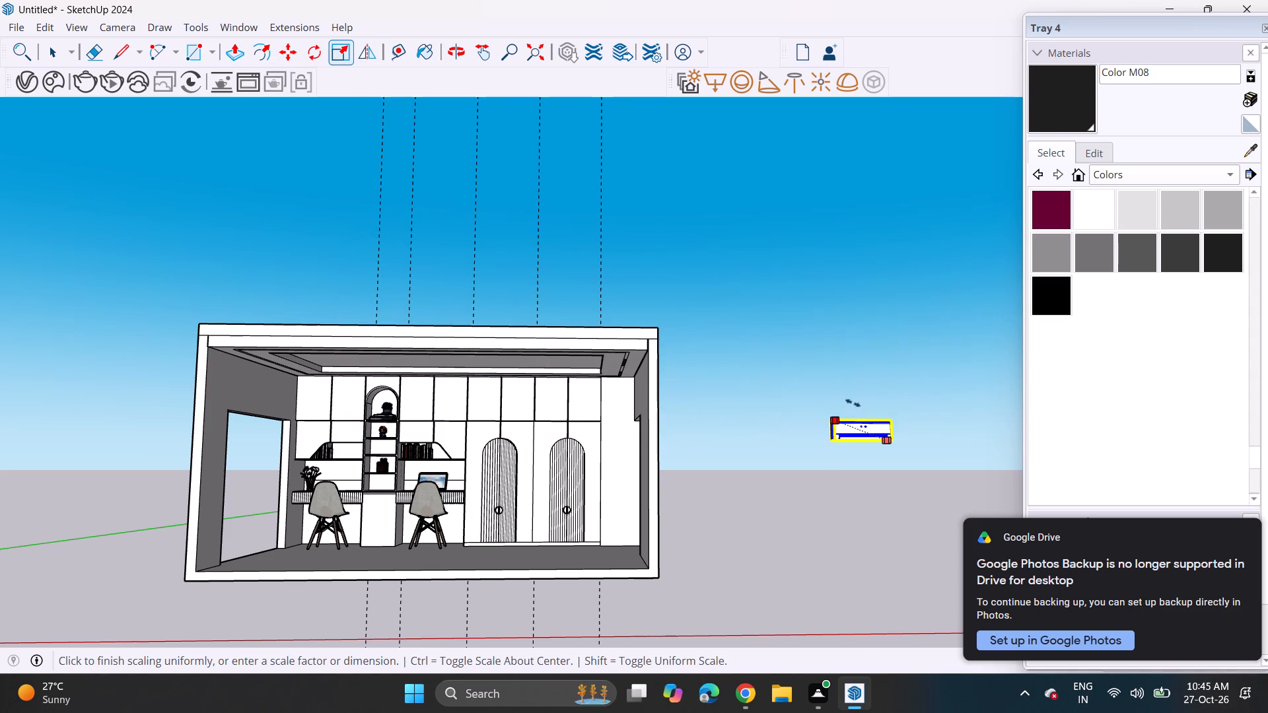
left_click(864, 419)
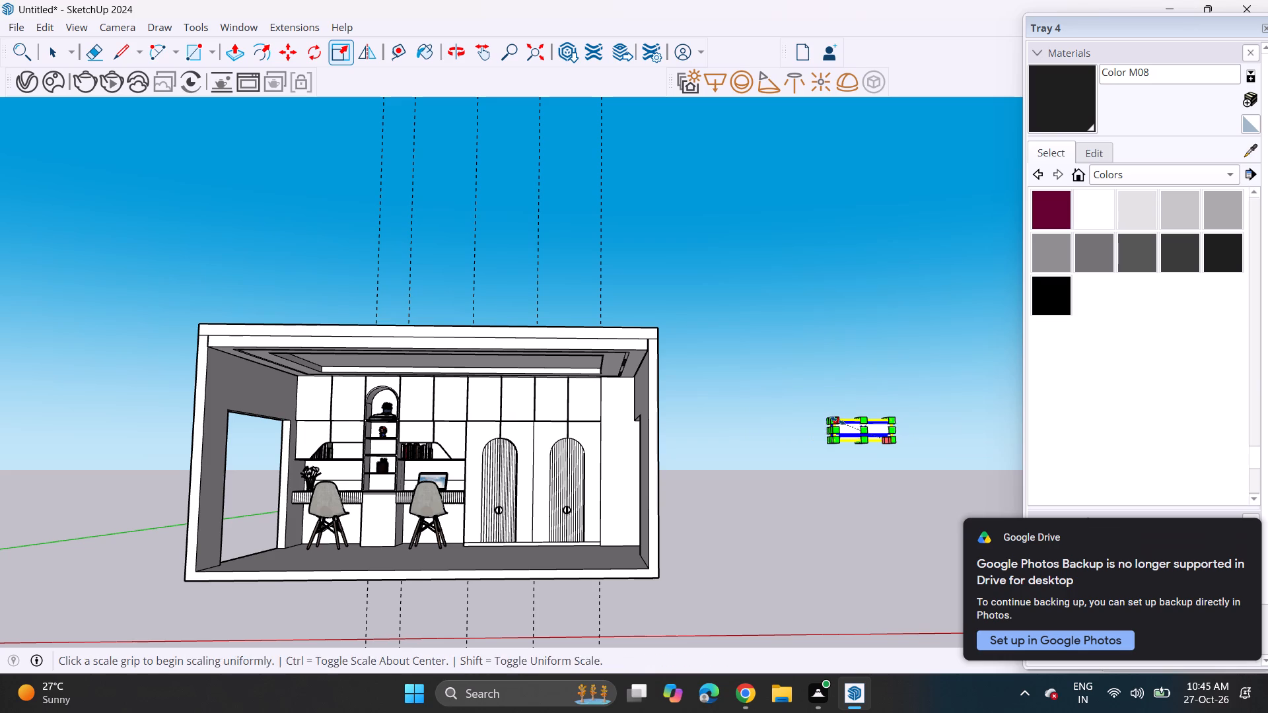
left_click(837, 421)
left_click(847, 422)
Rotate the air conditioner a quarter turn about the vertical axis so it suits the side wall.
scroll(711, 384, "down", 1)
middle_click_drag(709, 384, 707, 602)
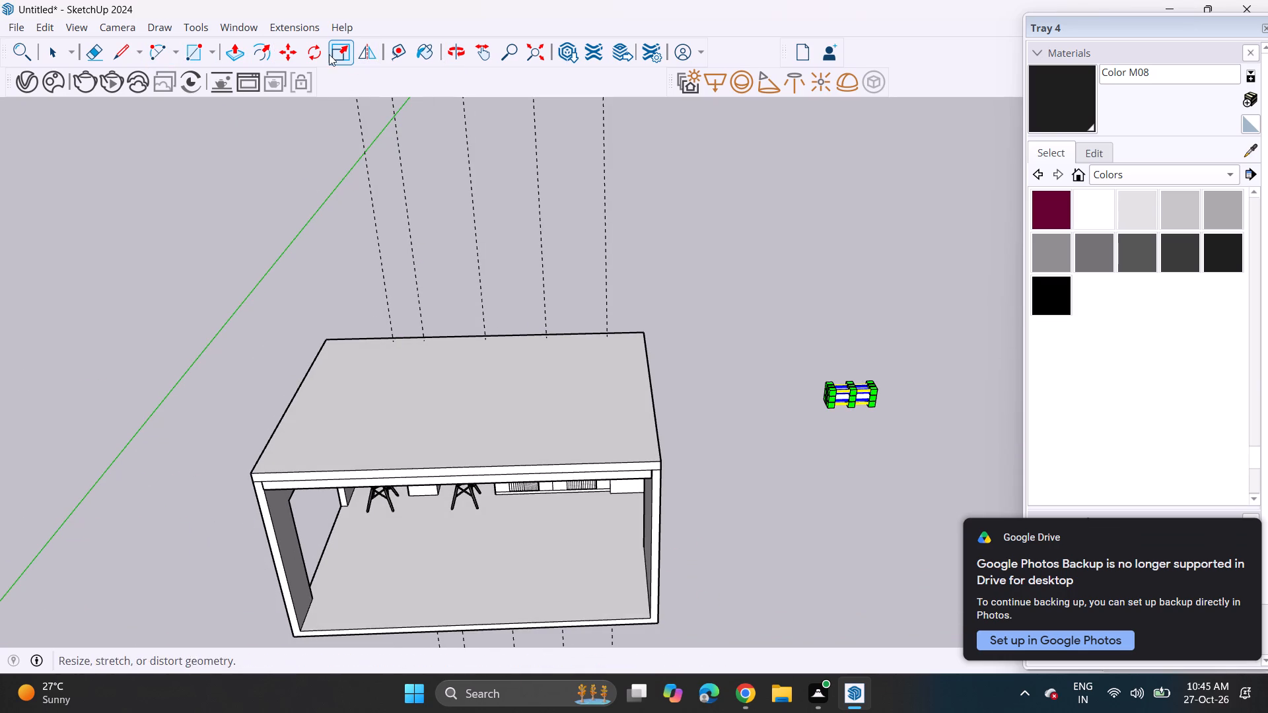
left_click(313, 44)
left_click(788, 539)
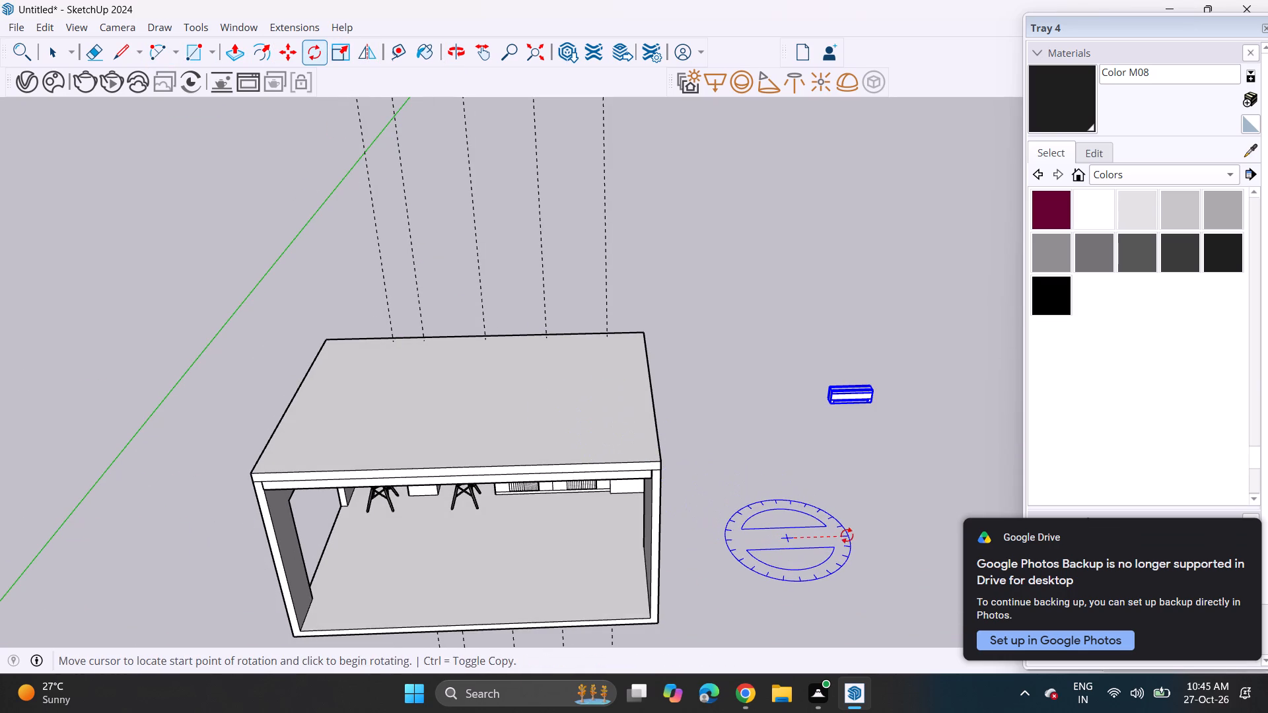
left_click(859, 533)
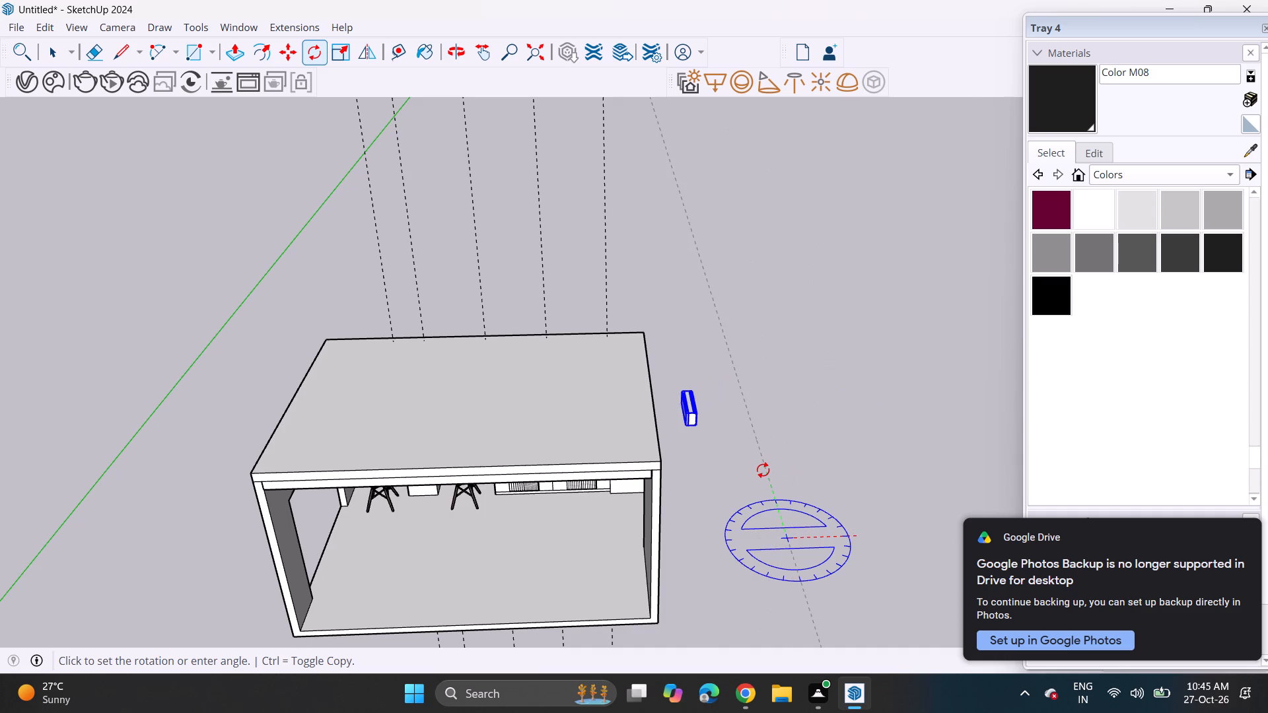
left_click(763, 470)
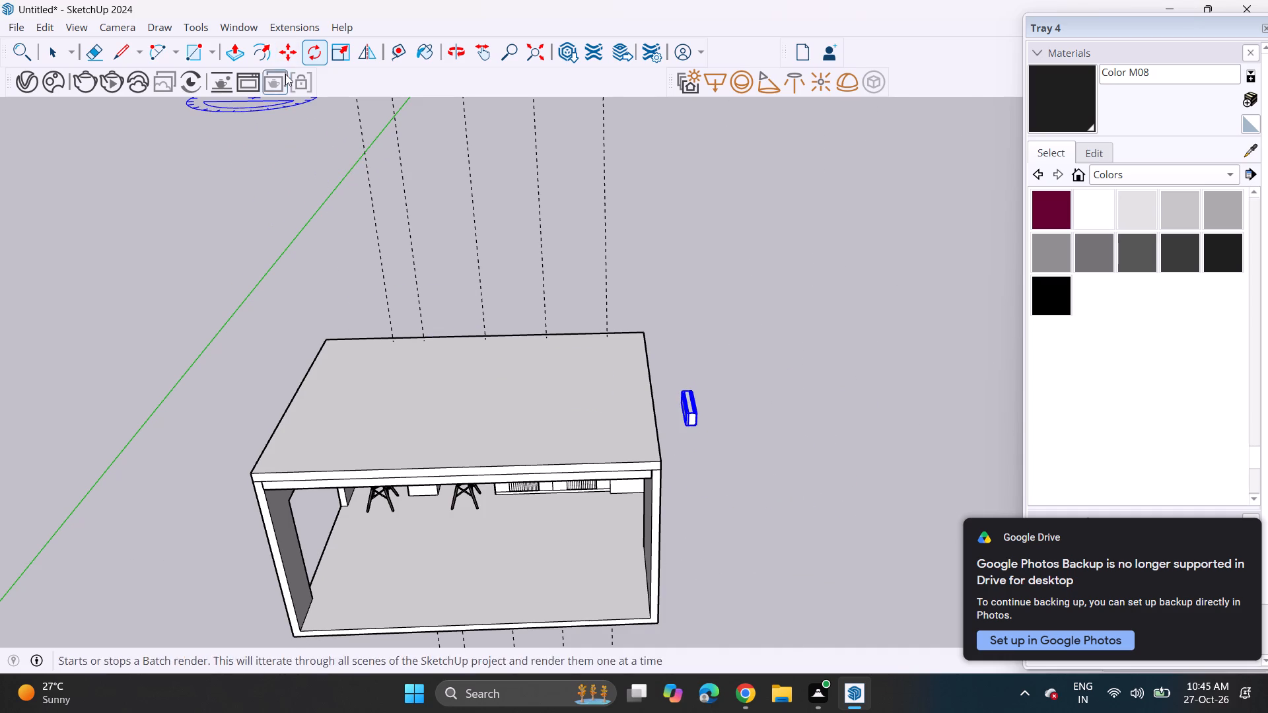
Move the air conditioner into the room and onto the side wall above the opening beside the desk.
left_click(278, 57)
left_click(682, 434)
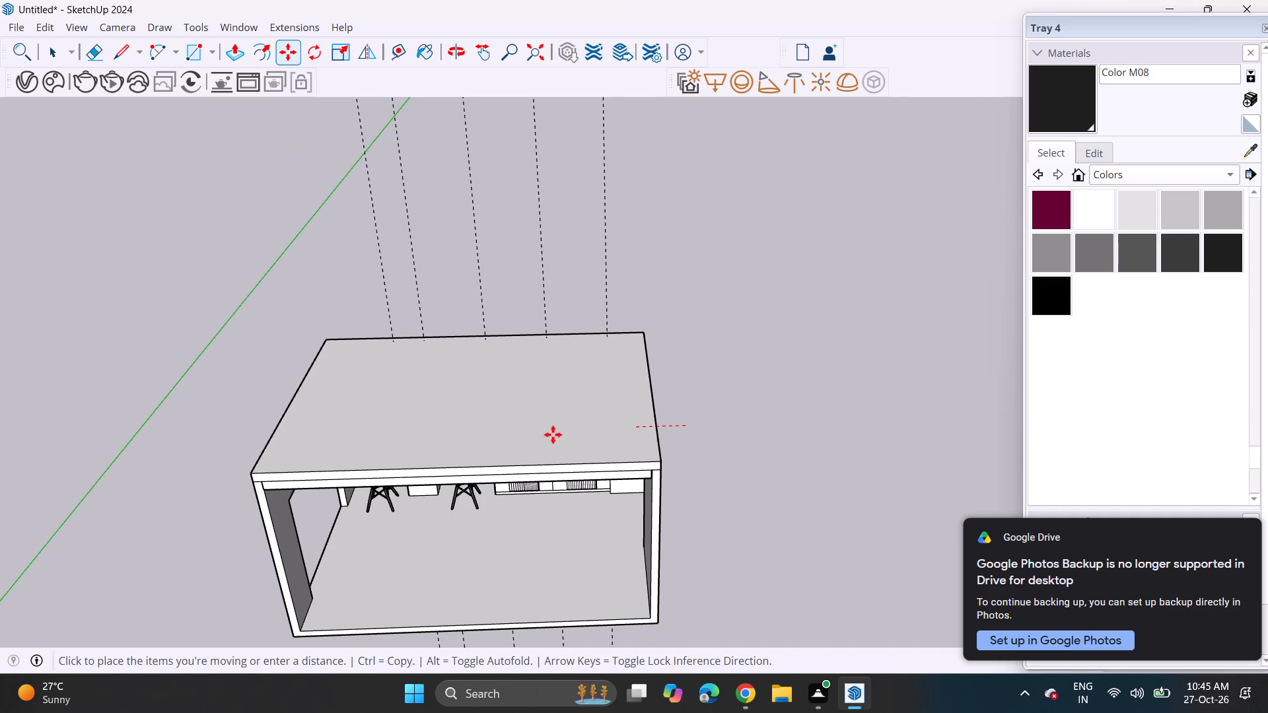
middle_click_drag(462, 453, 394, 290)
scroll(307, 377, "up", 7)
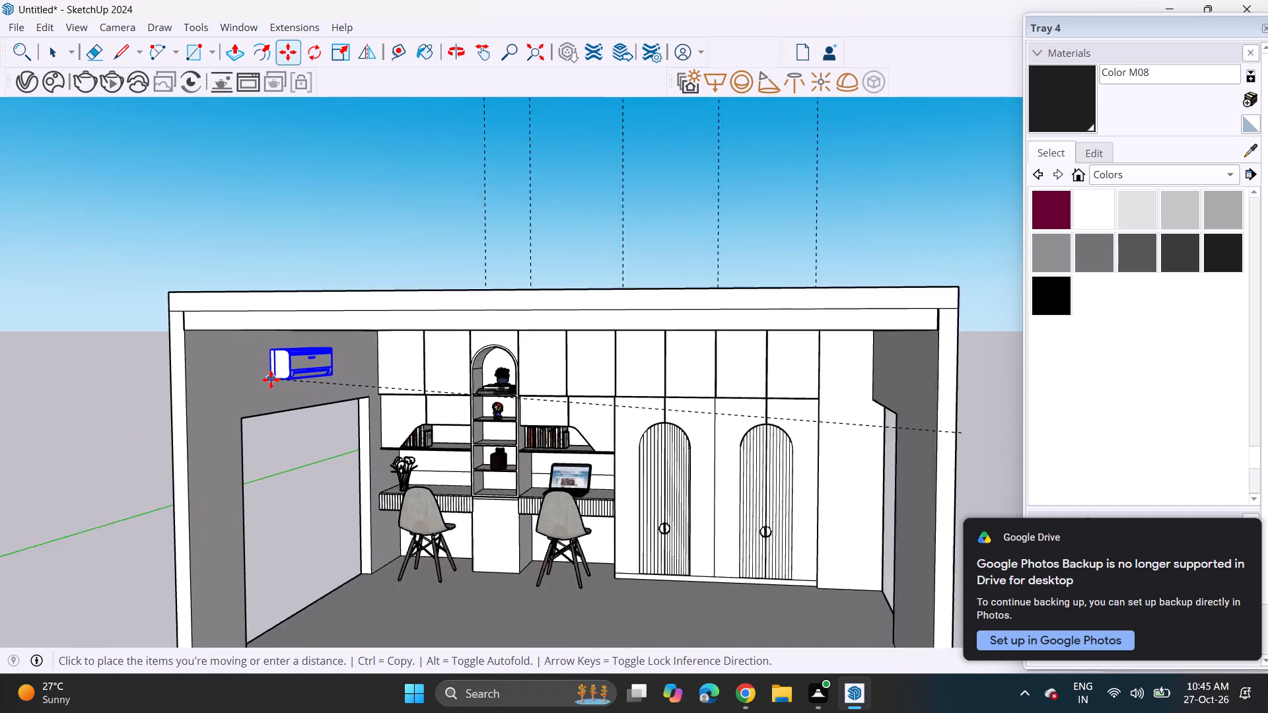
scroll(271, 380, "up", 2)
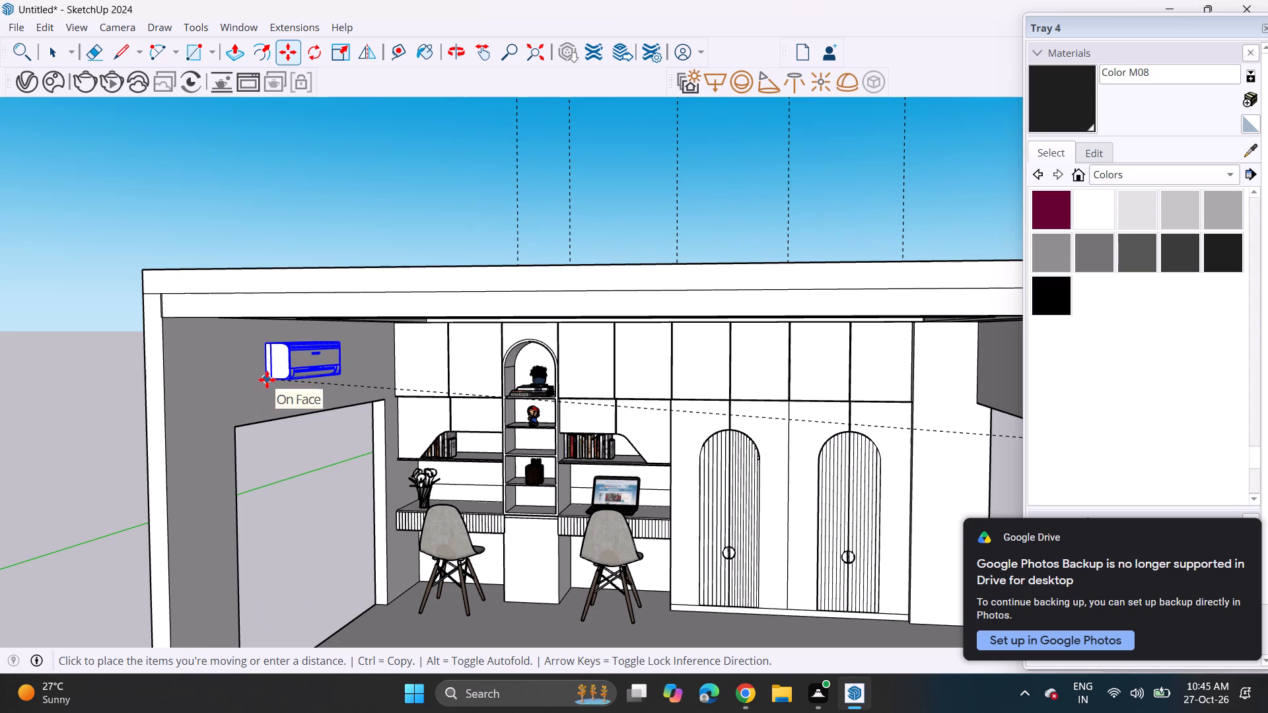
left_click(264, 393)
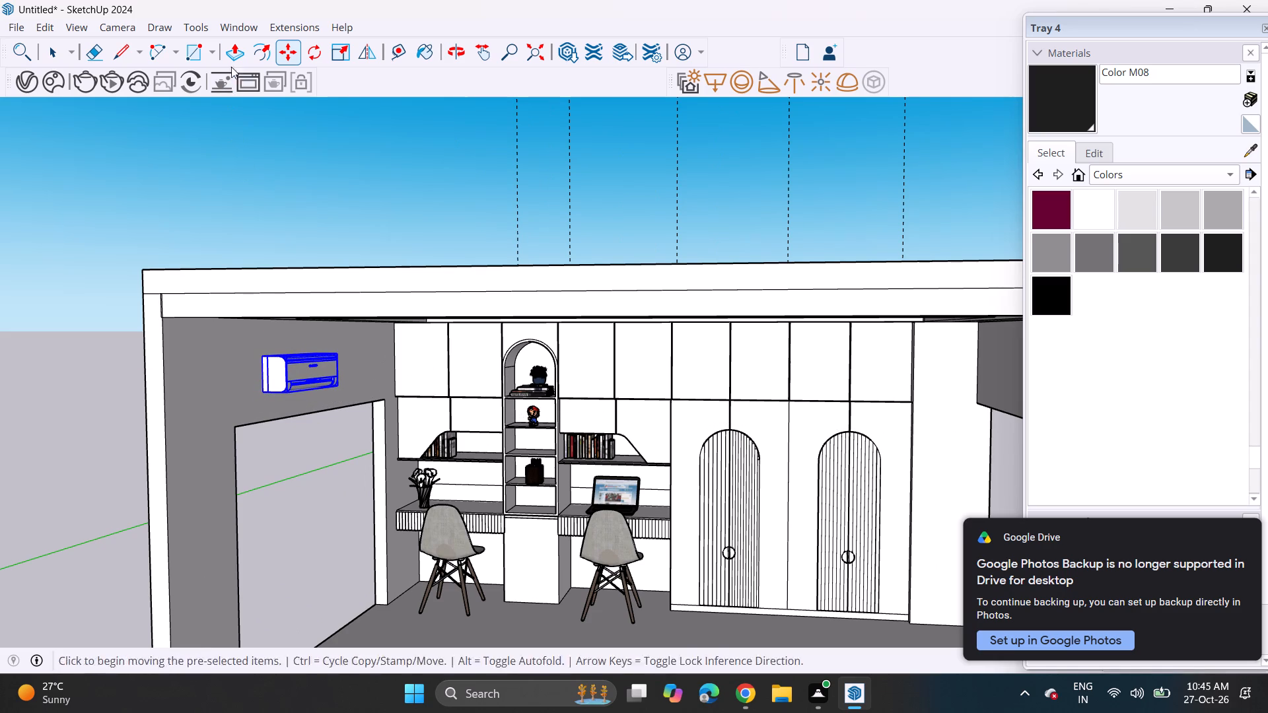
Enlarge the wall-mounted air conditioner slightly with a uniform scale from its upper corner, and deselect it.
left_click(349, 48)
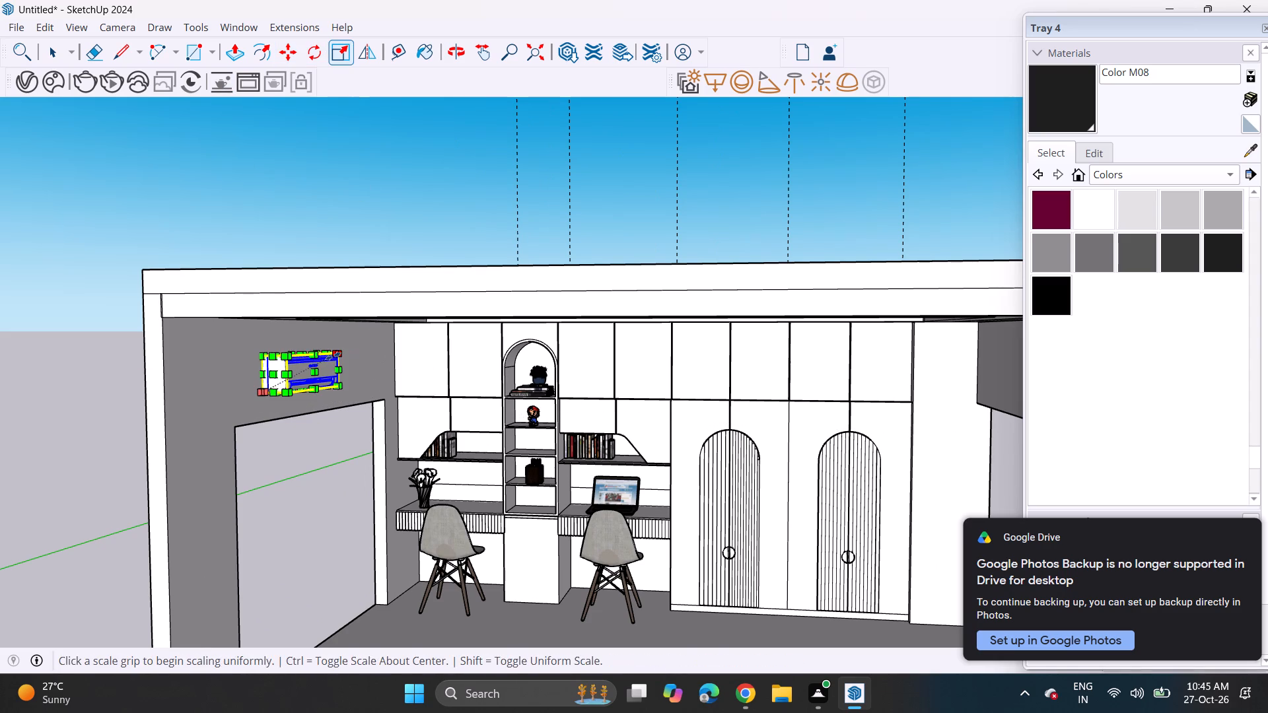
left_click(333, 356)
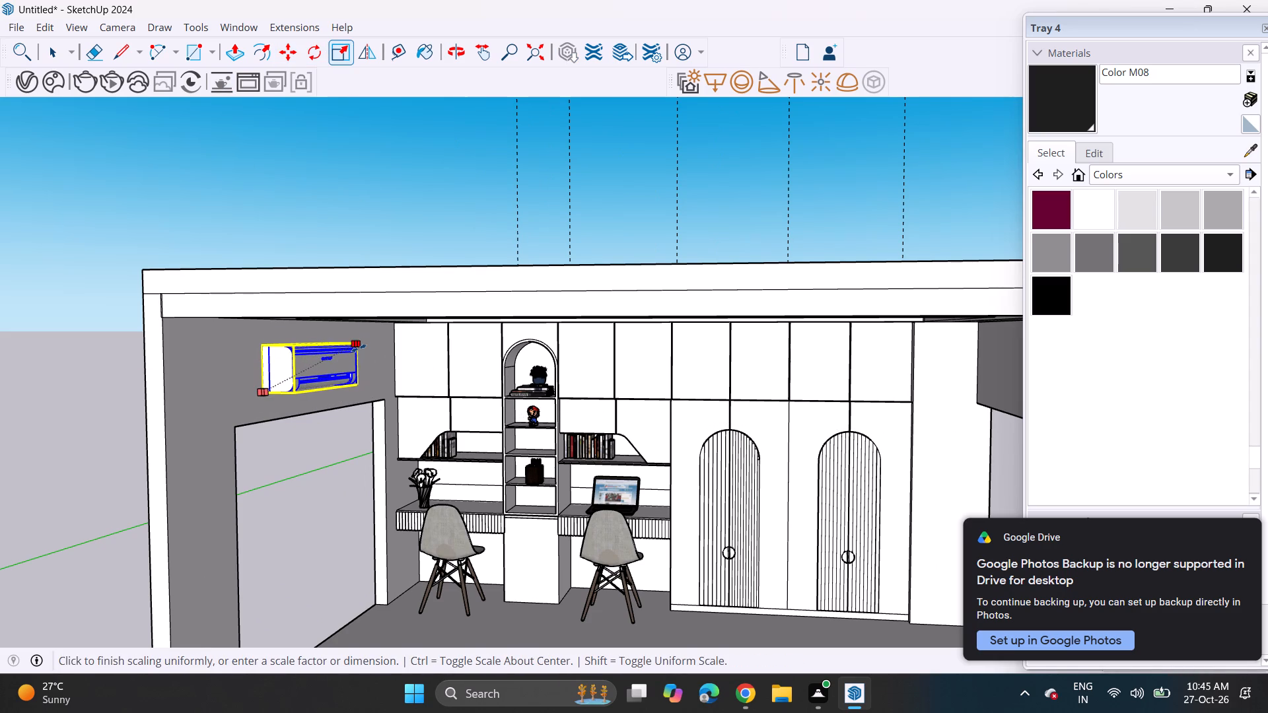
left_click(359, 348)
key("space")
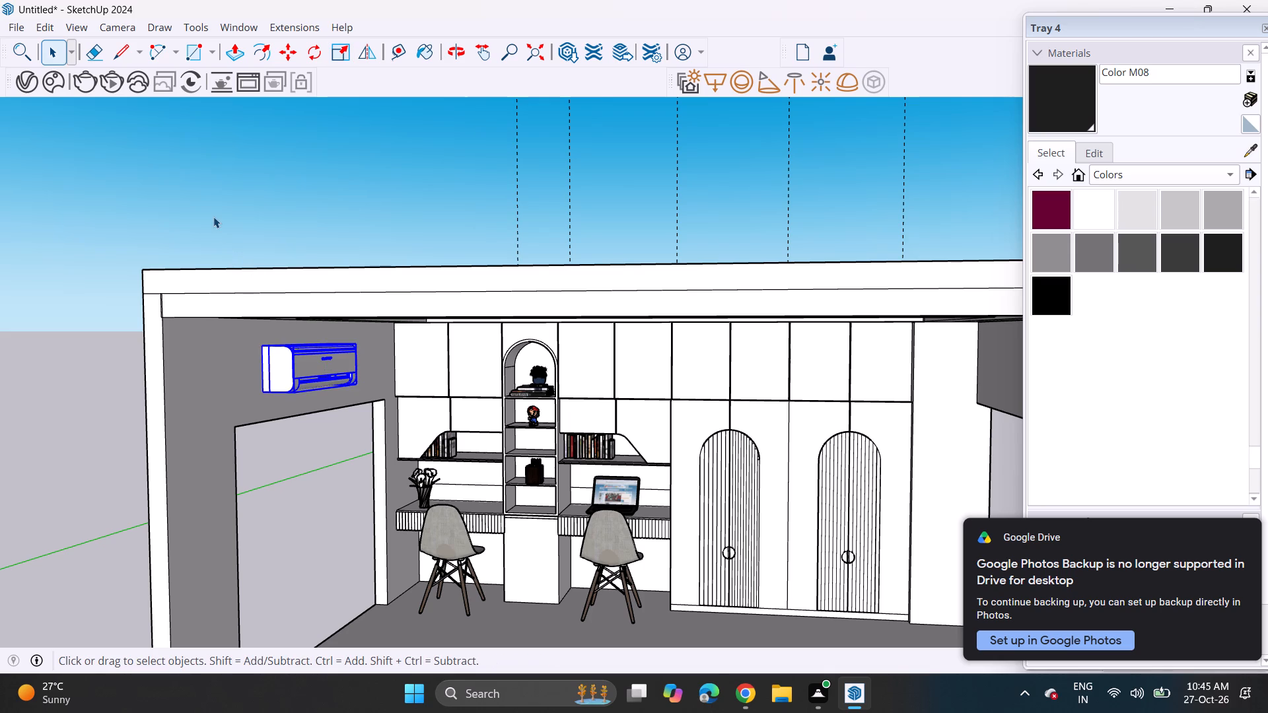
left_click(213, 217)
Move the air conditioner along the side wall, closer to the desk wall and above the opening, and deselect it.
scroll(222, 370, "down", 3)
middle_click_drag(293, 414, 197, 365, "shift")
middle_click_drag(190, 358, 269, 340)
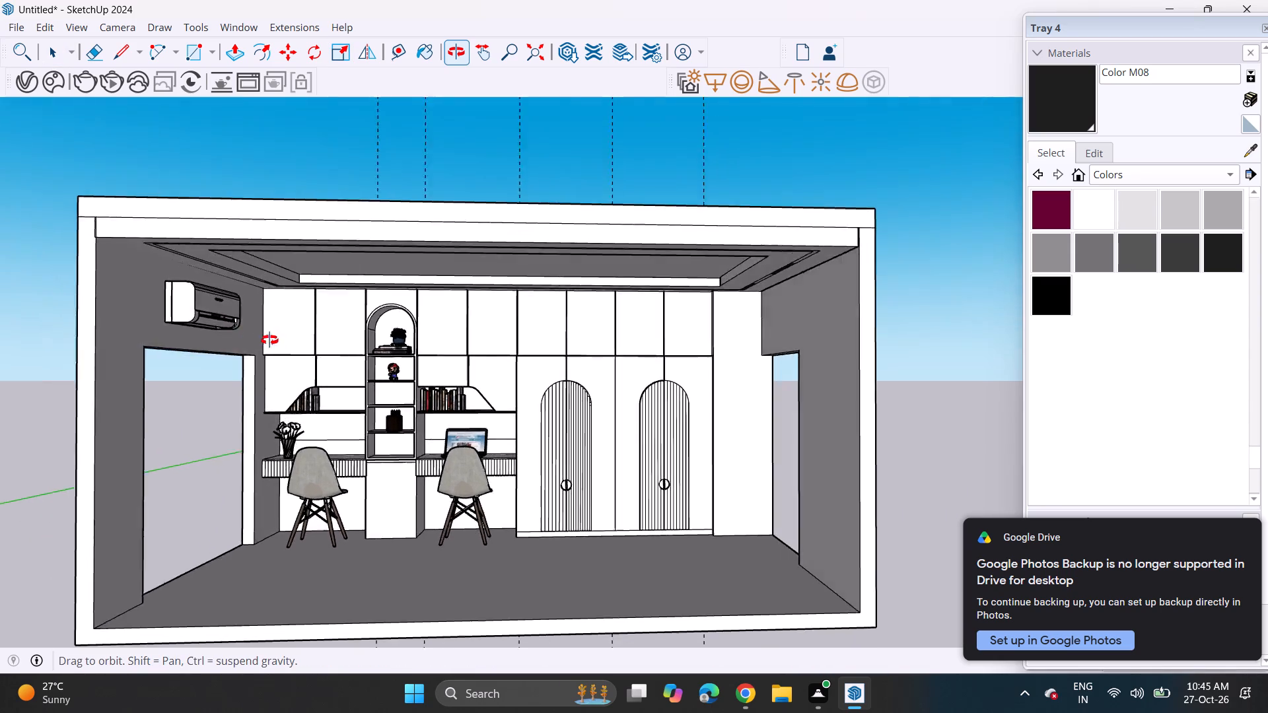
middle_click_drag(269, 340, 246, 339)
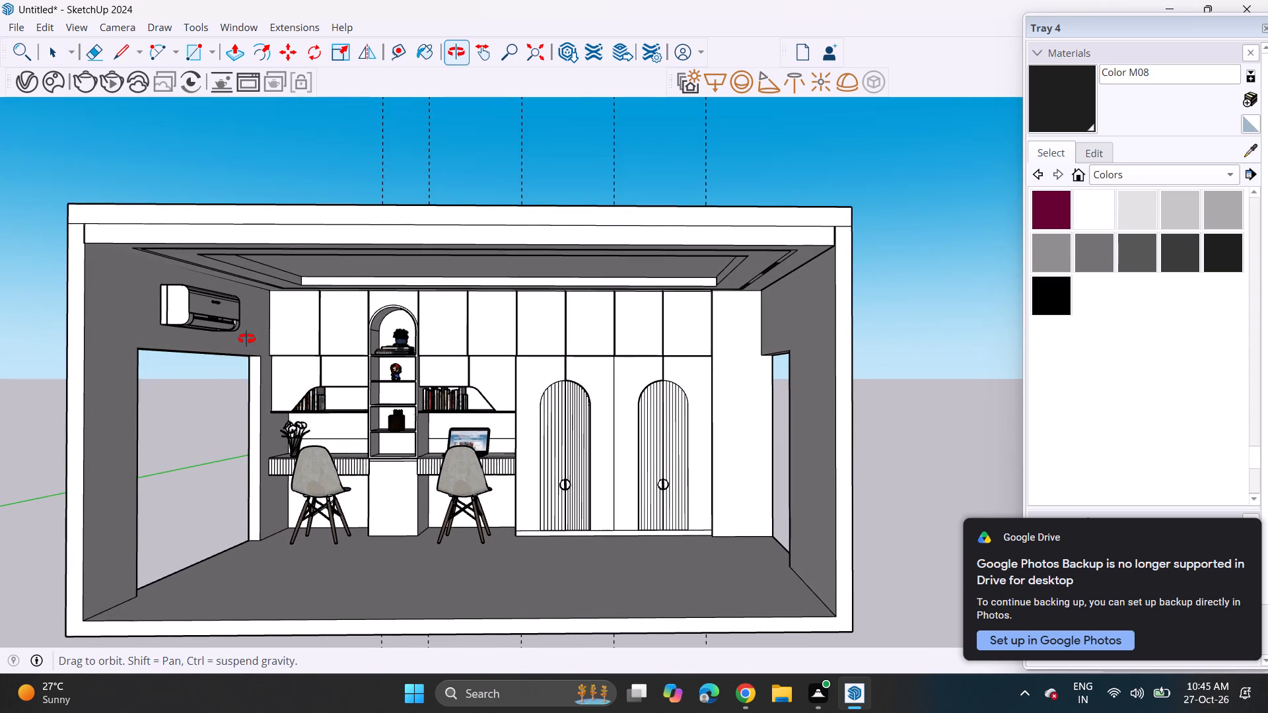
middle_click_drag(246, 339, 300, 339)
scroll(226, 321, "up", 1)
scroll(226, 321, "down", 1)
scroll(225, 321, "up", 1)
left_click(221, 310)
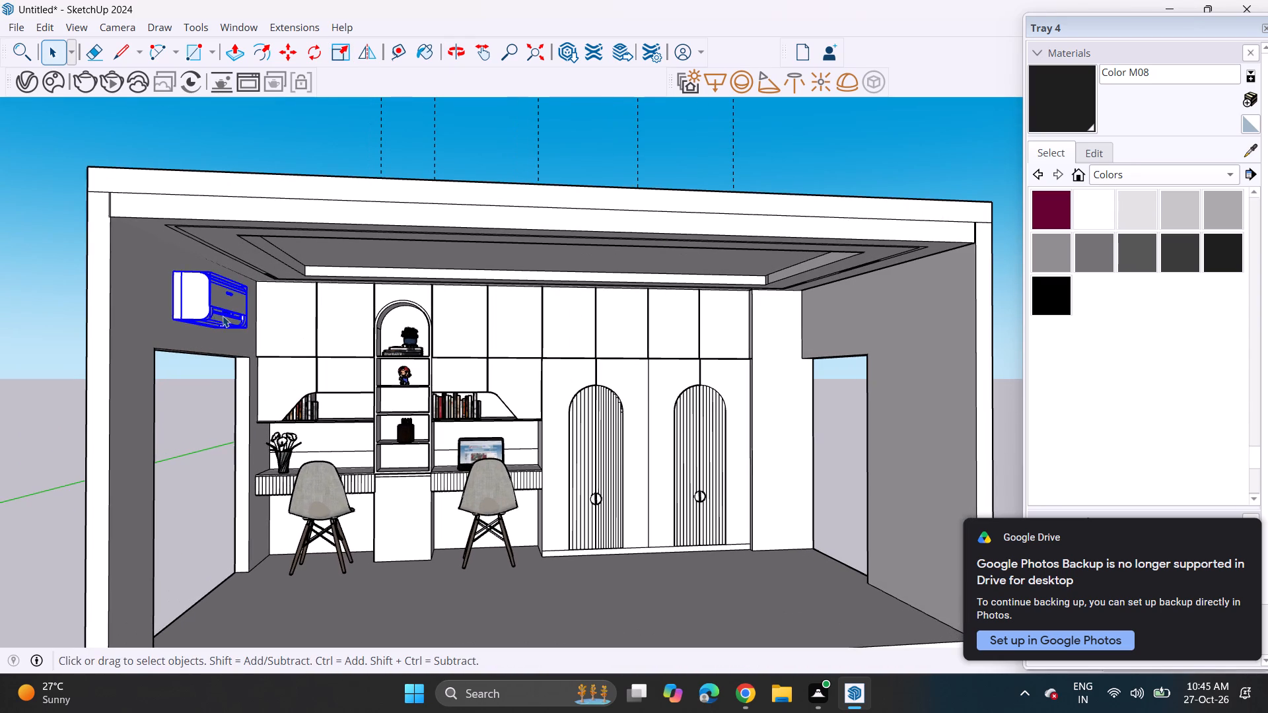
key("m")
left_click(175, 320)
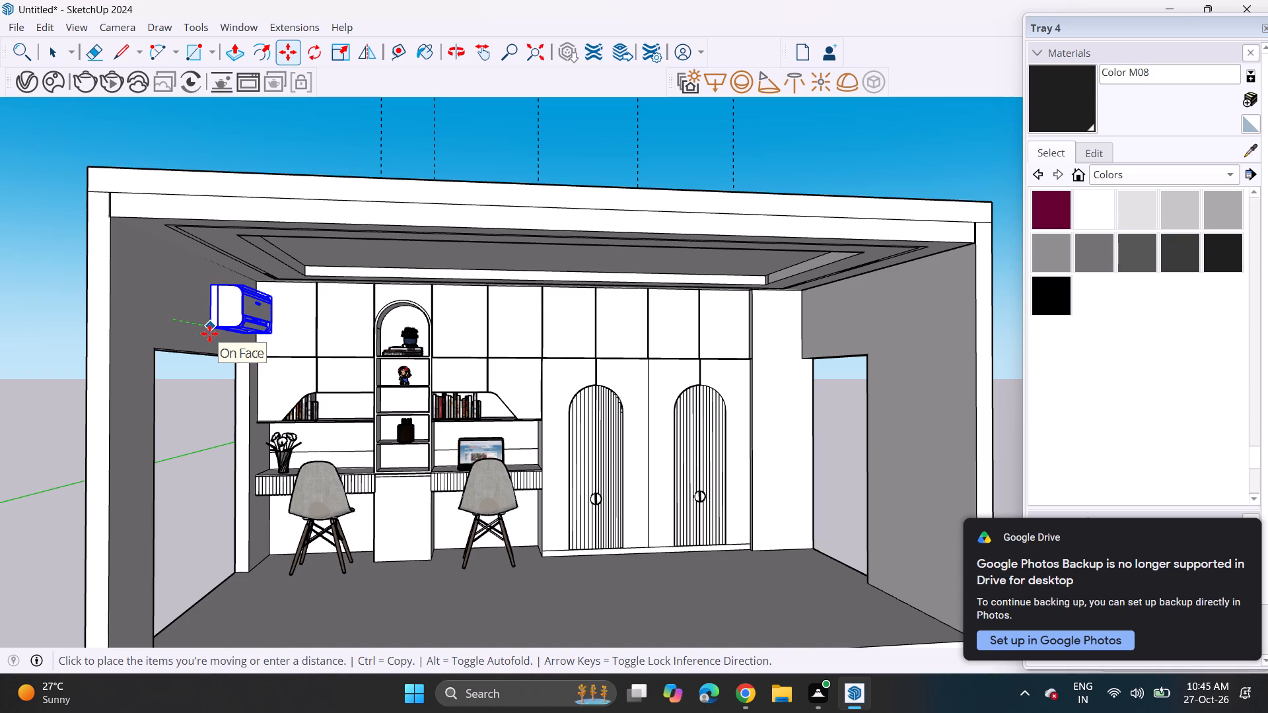
left_click(203, 333)
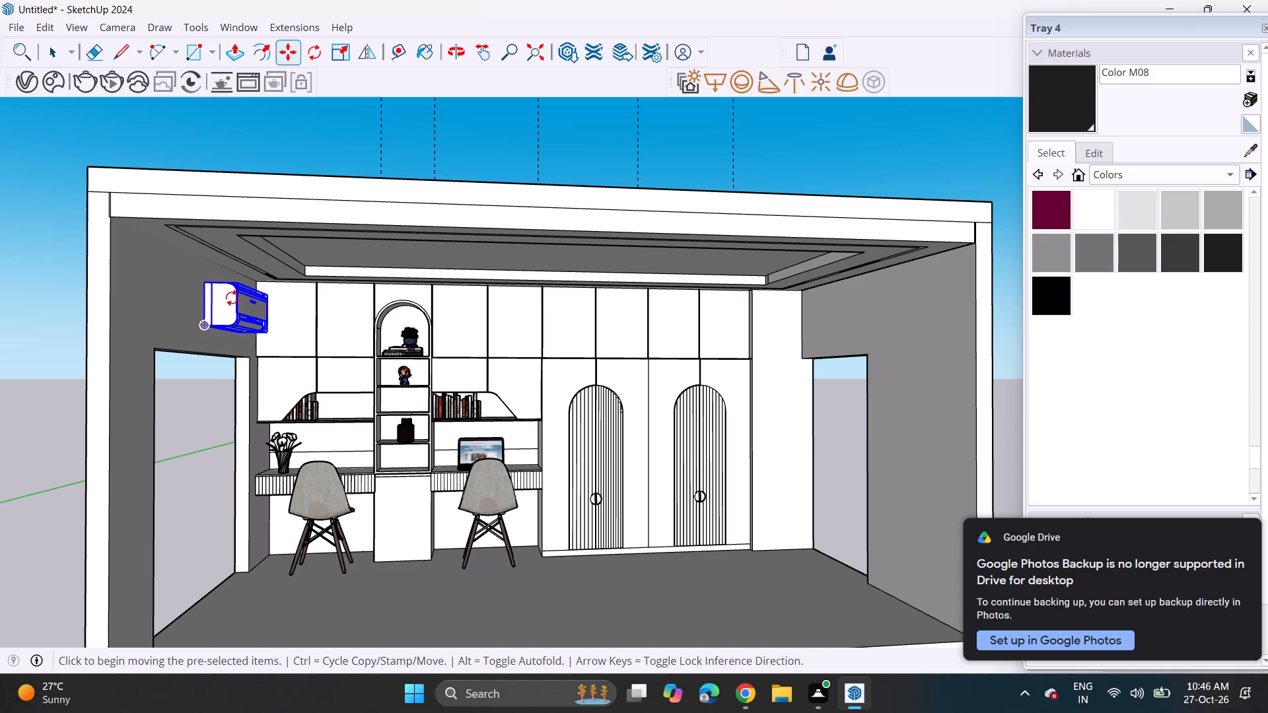
key("space")
left_click(63, 325)
Import the sliding glass door component from the Downloads folder and place it in front of the room near its side opening.
left_click(10, 22)
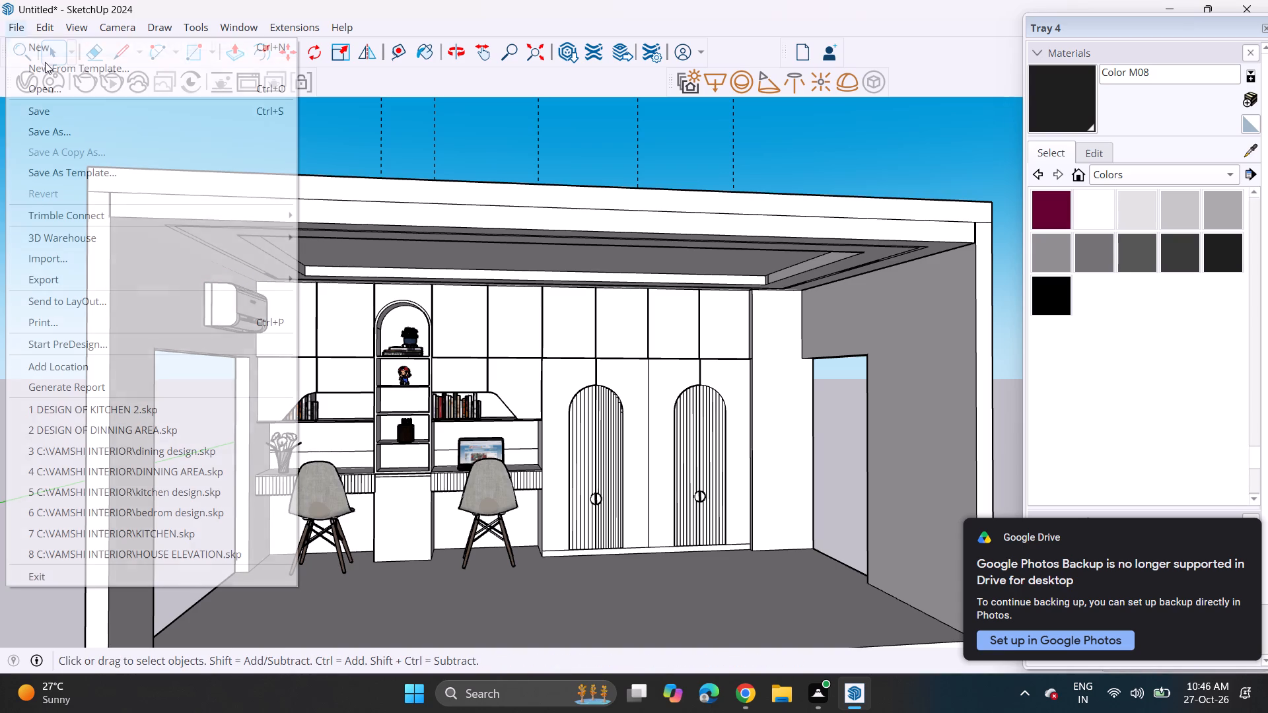
left_click(71, 254)
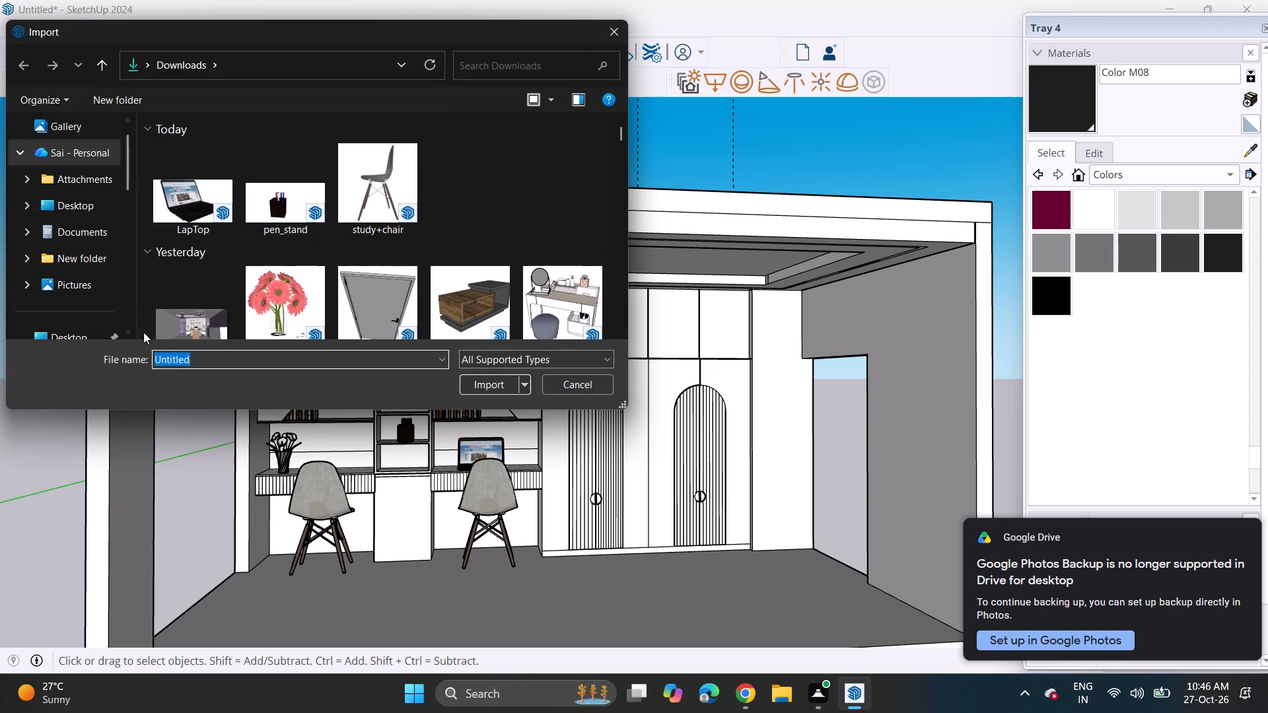
scroll(382, 273, "down", 3)
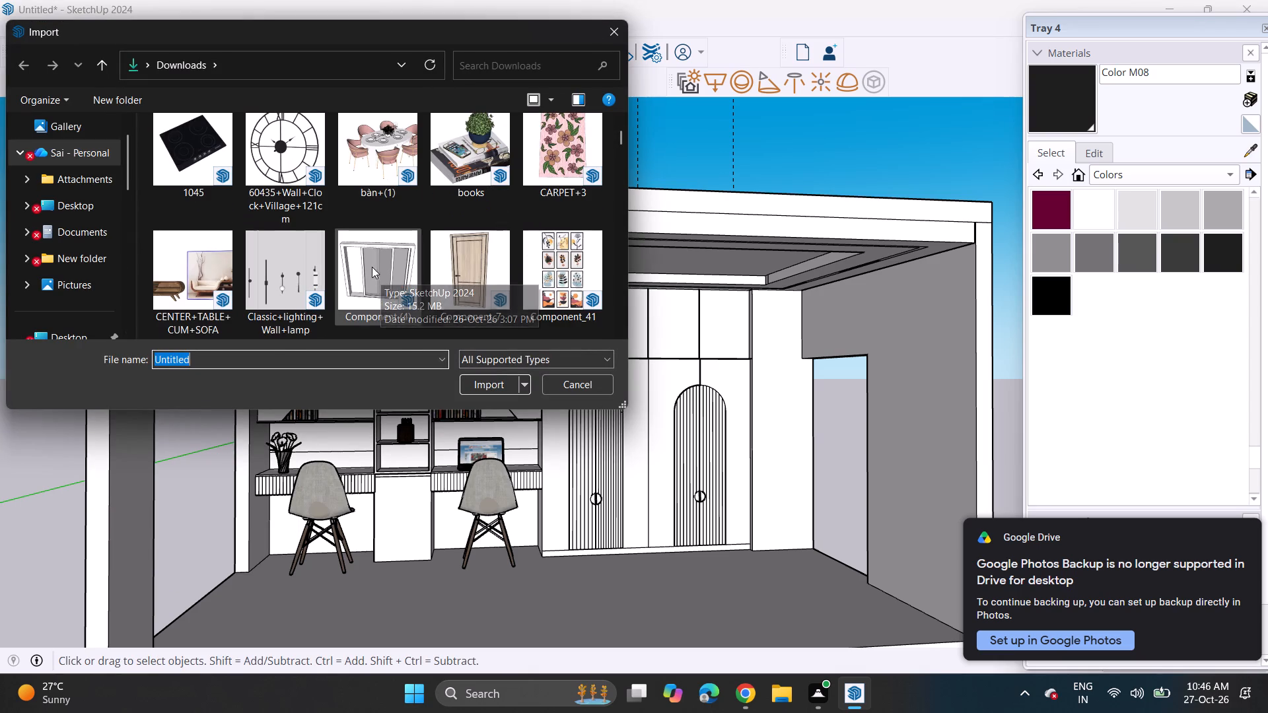
left_click(370, 266)
left_click(470, 389)
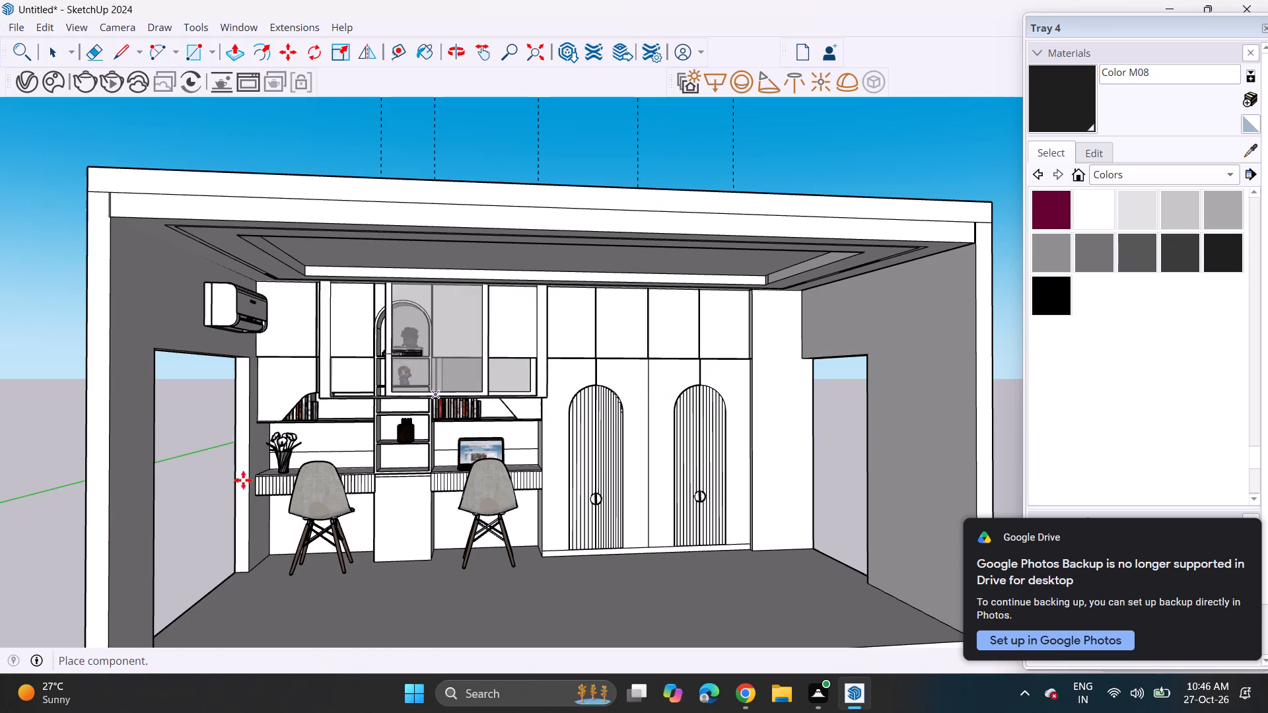
scroll(181, 496, "down", 3)
scroll(176, 506, "up", 1)
scroll(174, 508, "down", 15)
middle_click_drag(74, 527, 302, 516)
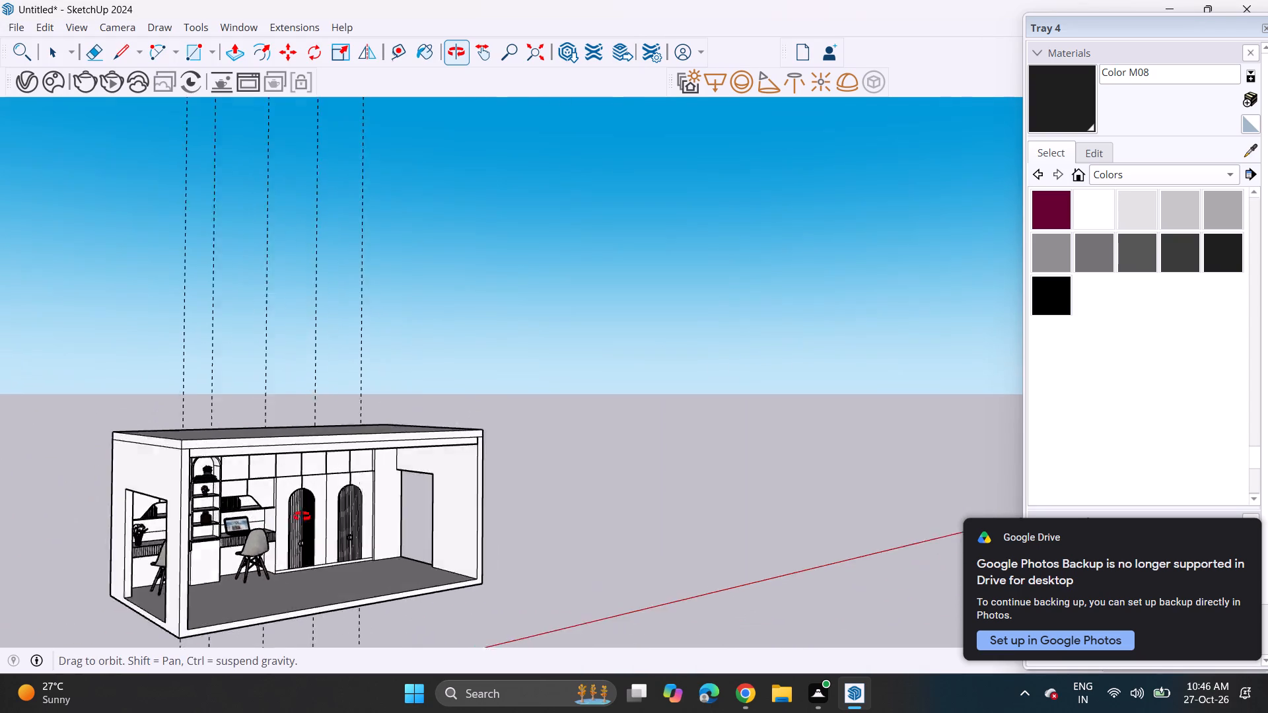
middle_click_drag(302, 516, 378, 528)
scroll(382, 537, "down", 7)
scroll(338, 583, "up", 1)
scroll(337, 587, "down", 2)
left_click(314, 594)
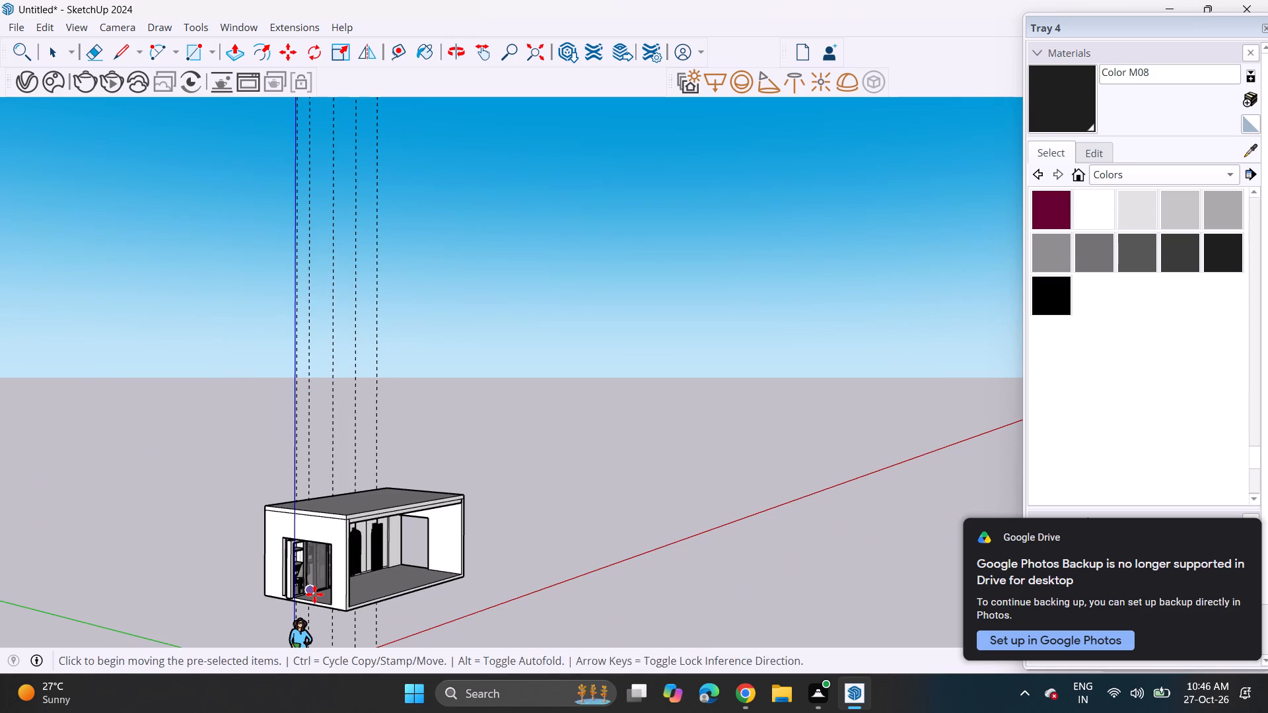
Rotate the sliding door a quarter turn about the vertical axis so it lies parallel to the side wall.
left_click(310, 53)
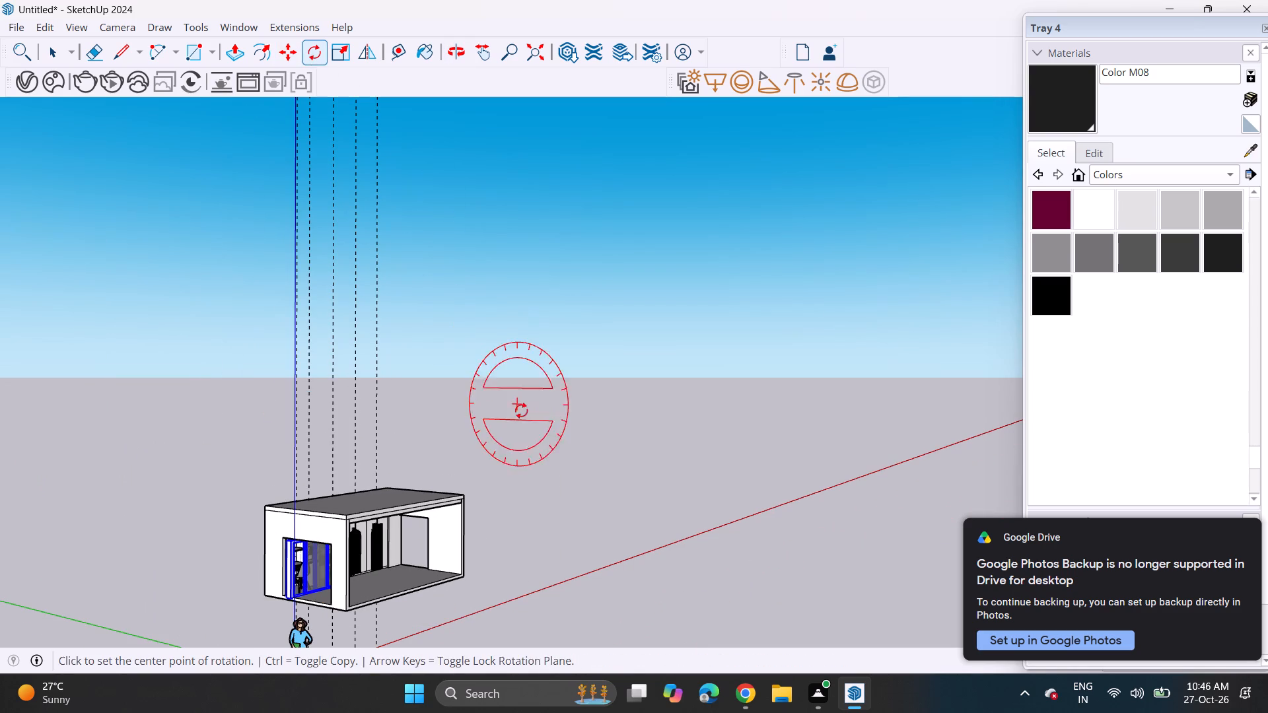
middle_click_drag(525, 421, 544, 669)
left_click(515, 559)
left_click(532, 535)
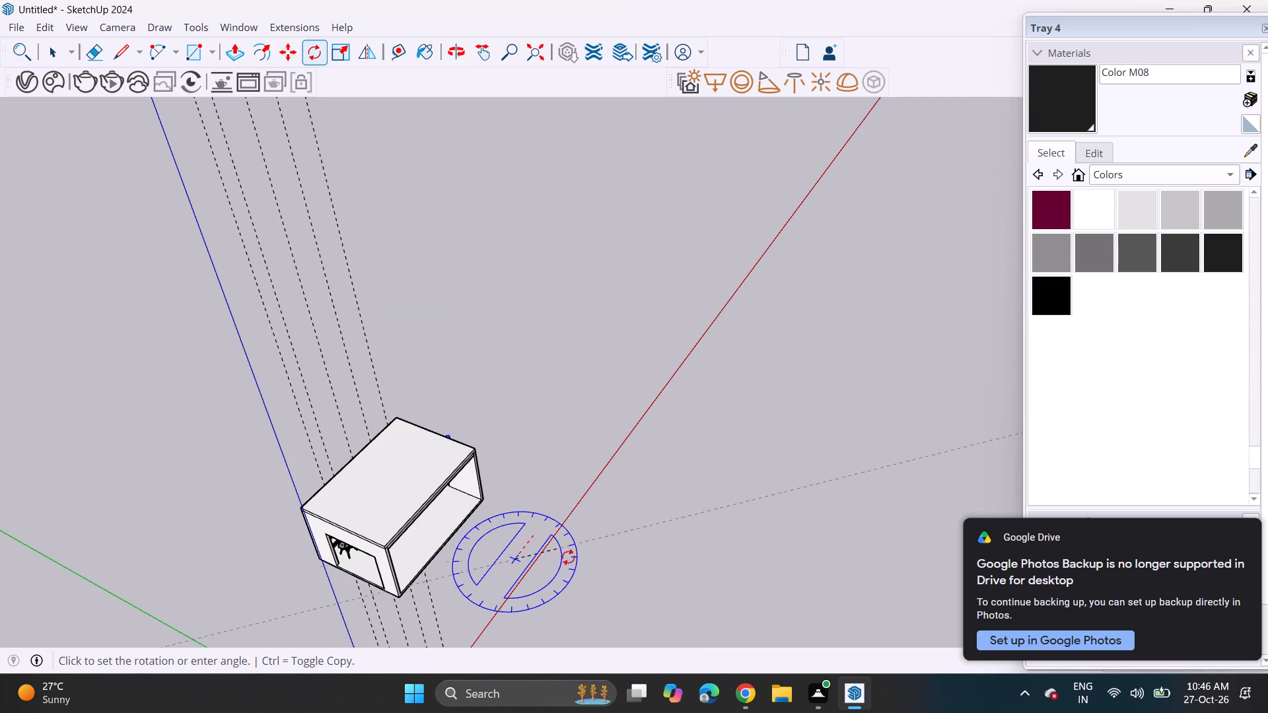
left_click(581, 591)
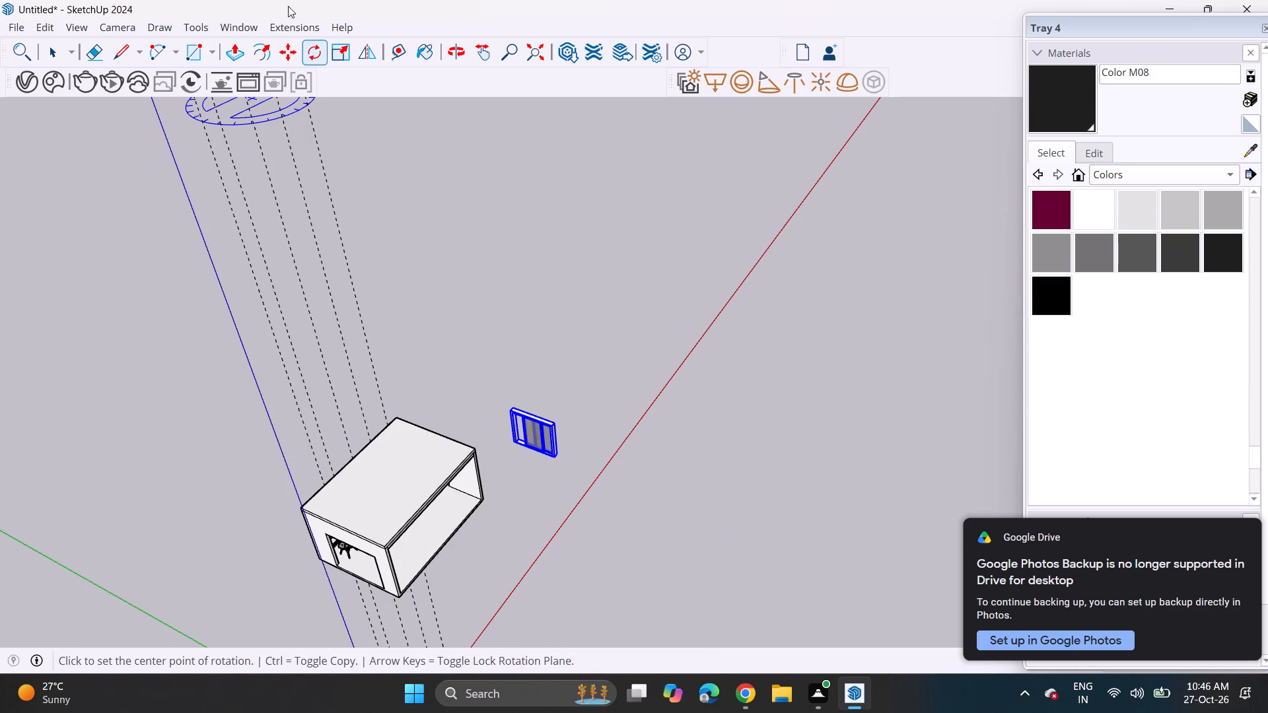
Move the sliding door by its lower outer corner onto the matching lower corner of the side-wall opening.
left_click(293, 54)
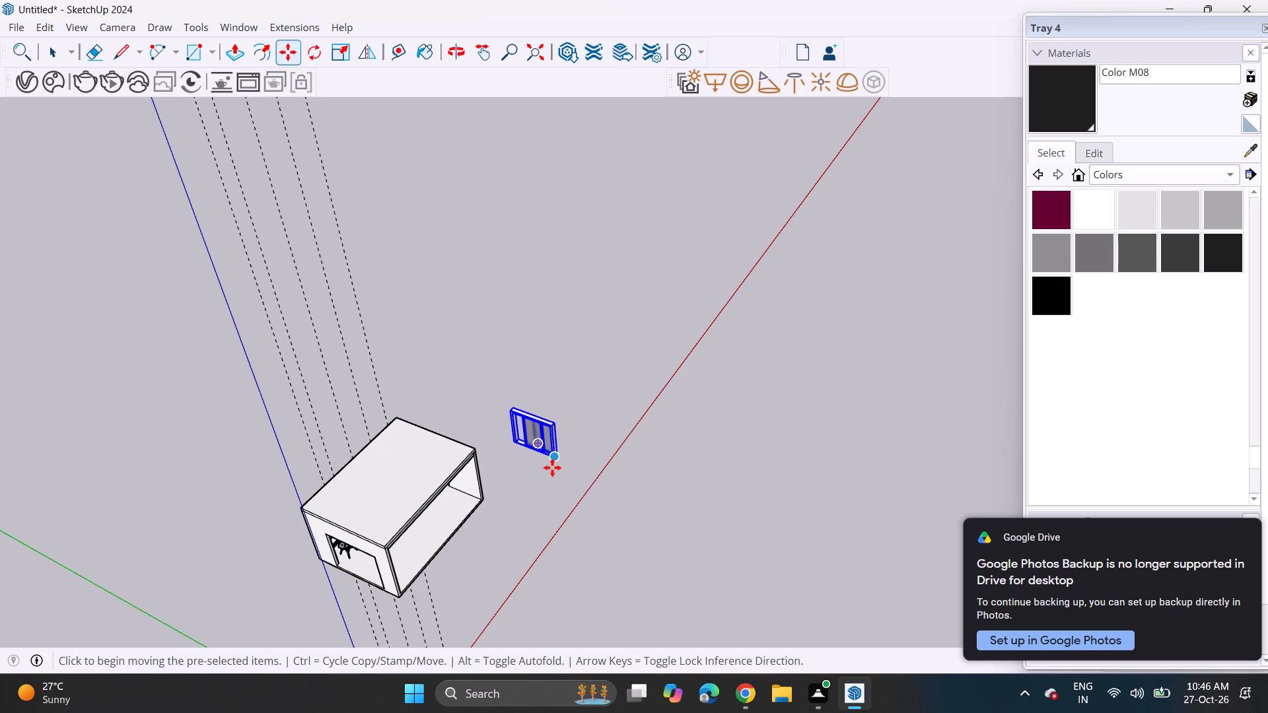
left_click(553, 461)
scroll(319, 607, "up", 1)
middle_click_drag(322, 596, 378, 463)
scroll(396, 525, "up", 7)
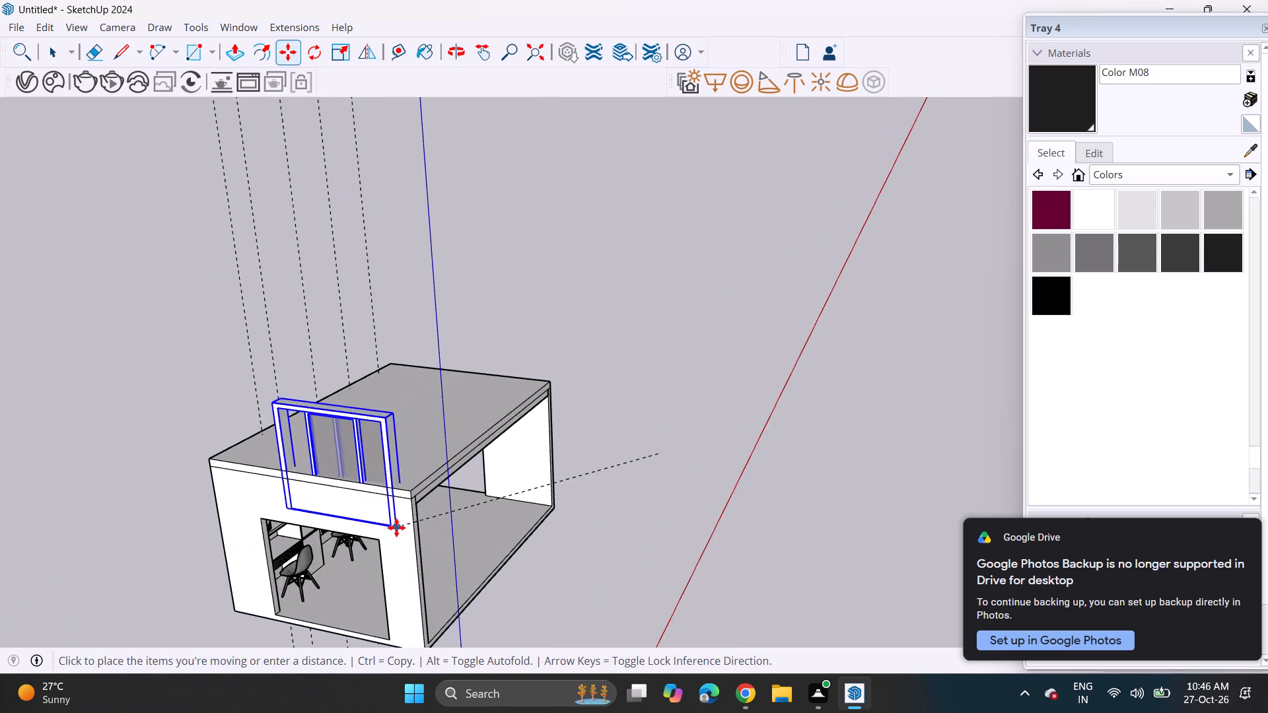
scroll(396, 527, "up", 5)
middle_click_drag(382, 633, 394, 576)
middle_click_drag(394, 588, 398, 441)
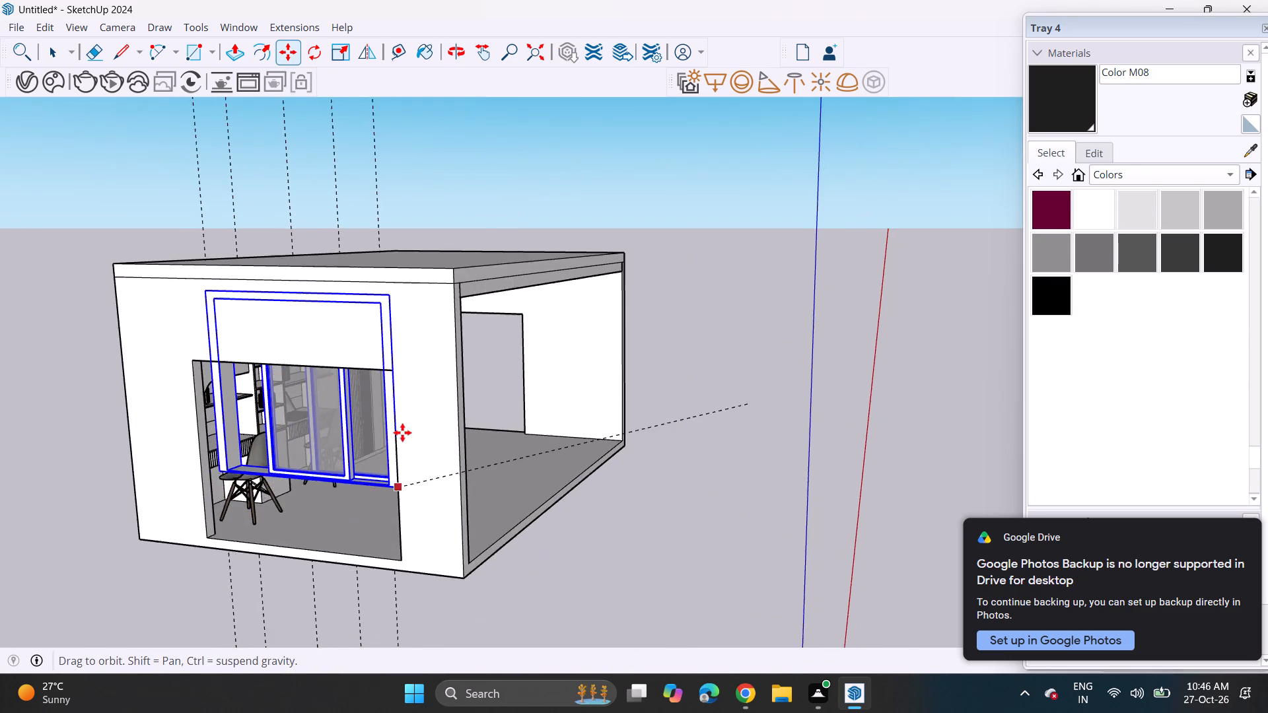
middle_click_drag(402, 448, 410, 512)
scroll(403, 570, "up", 5)
left_click(432, 562)
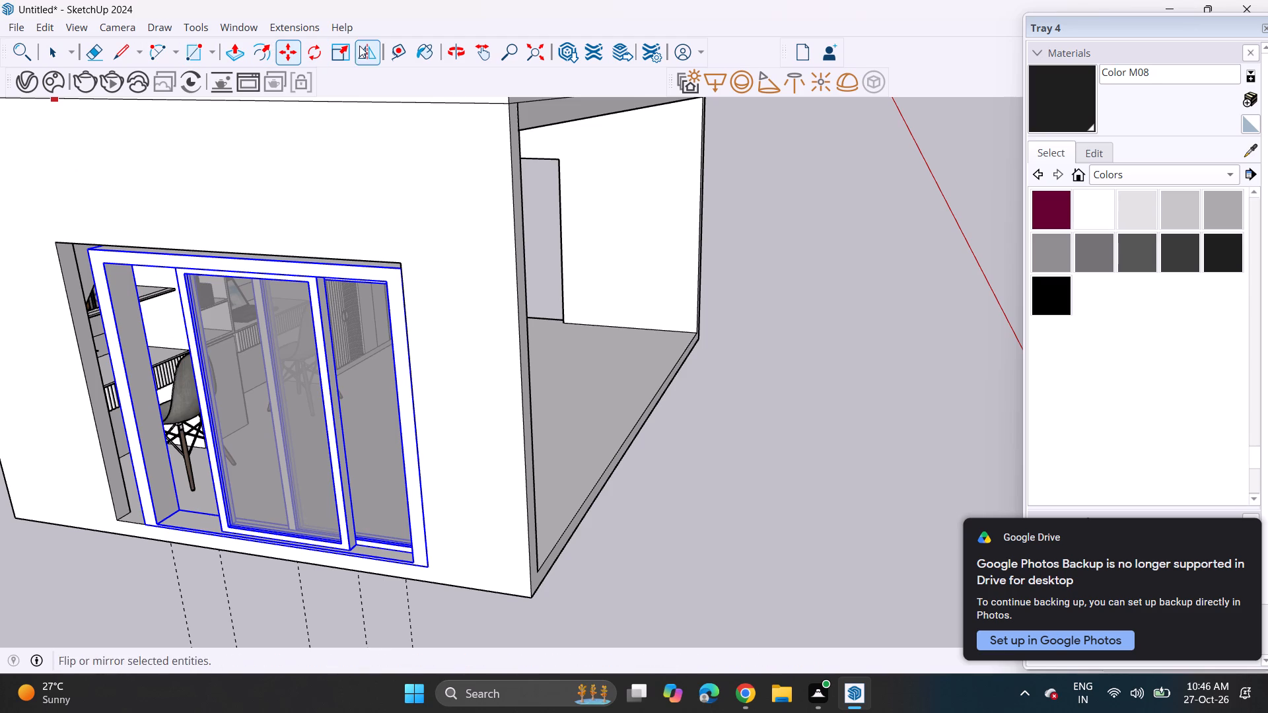
Scale the sliding door in width and height so its frame fills the side-wall opening.
left_click(340, 59)
left_click(131, 395)
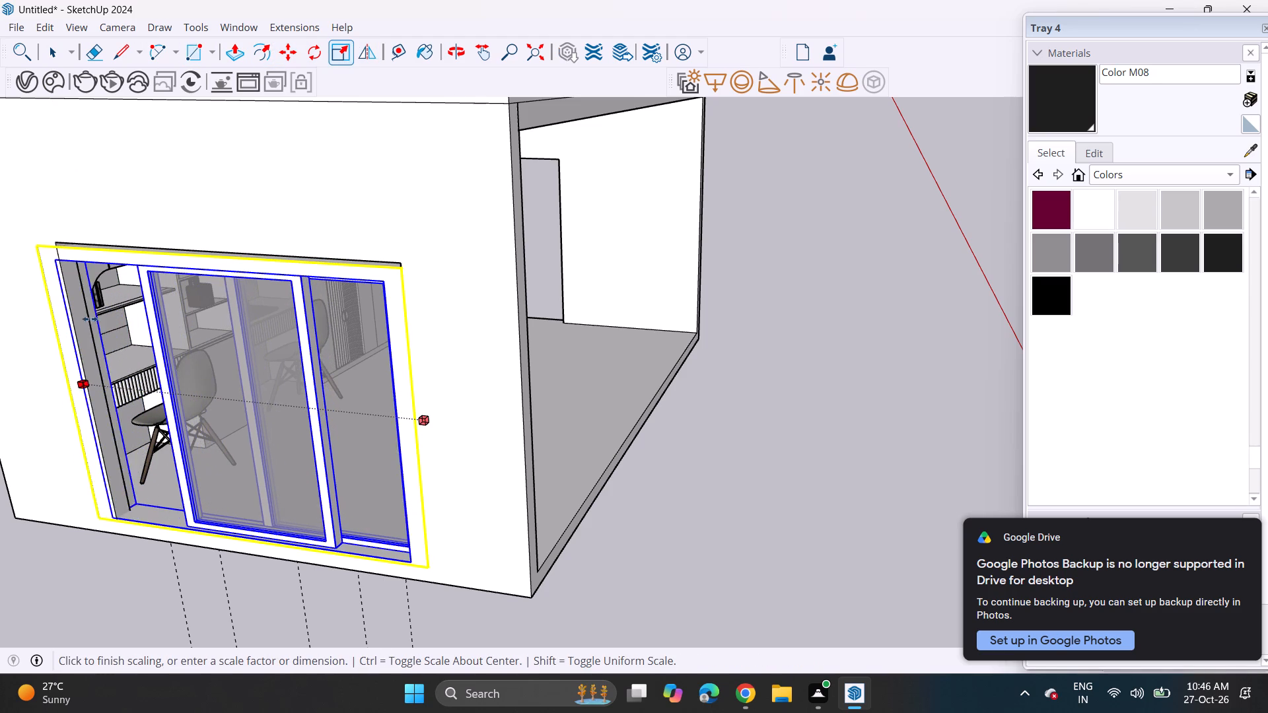
left_click(56, 243)
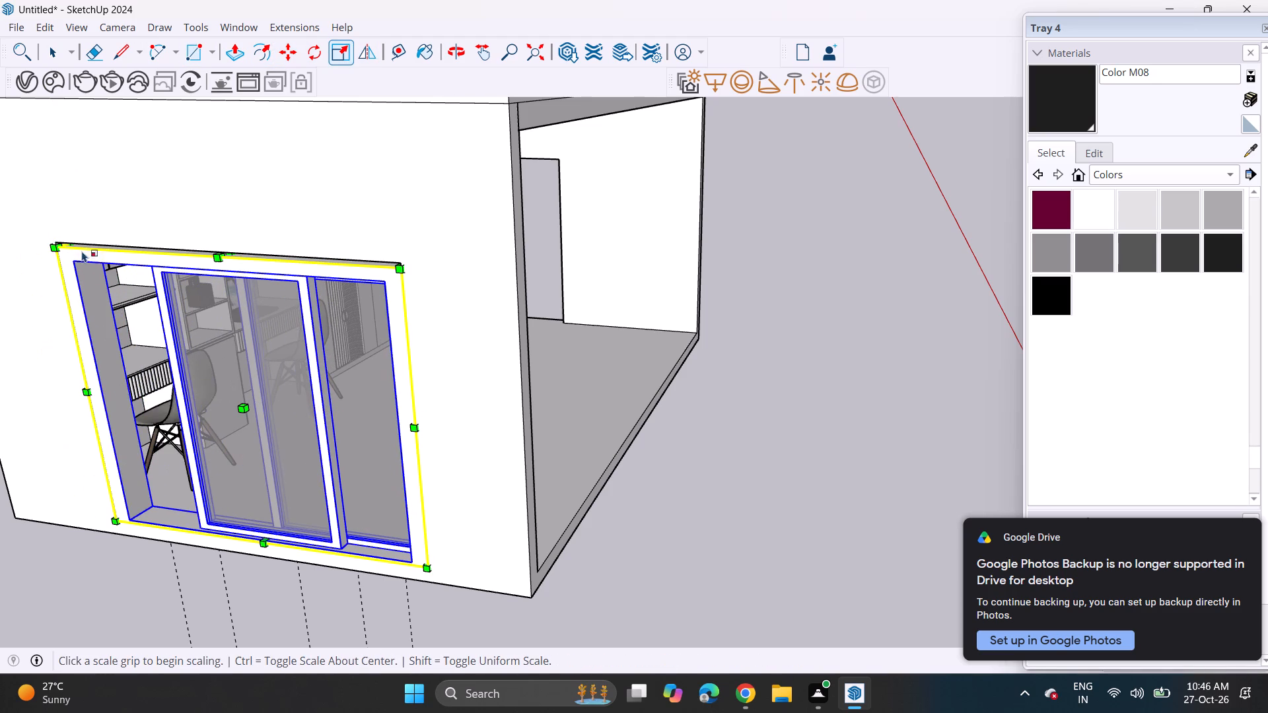
left_click(234, 256)
left_click(235, 253)
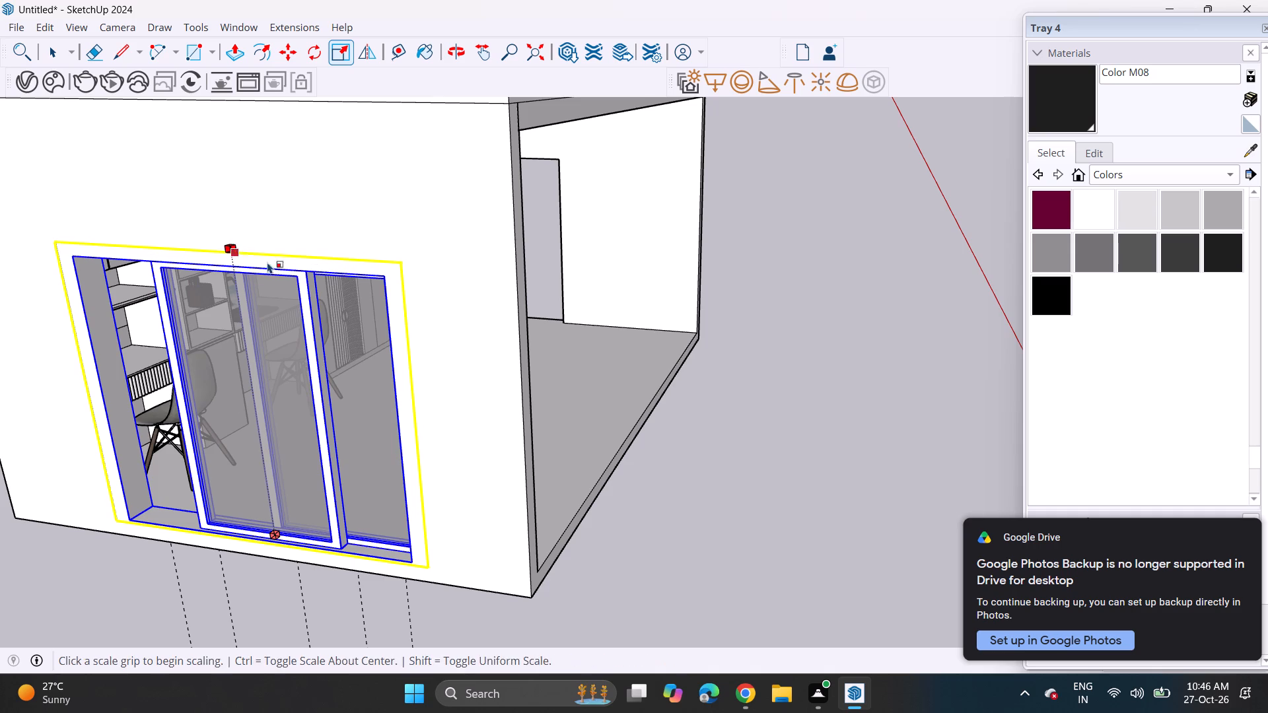
Scale down the sliding door's depth from the room side so its frame sits flush with the inner wall face, and deselect it.
middle_click_drag(429, 266, 0, 267)
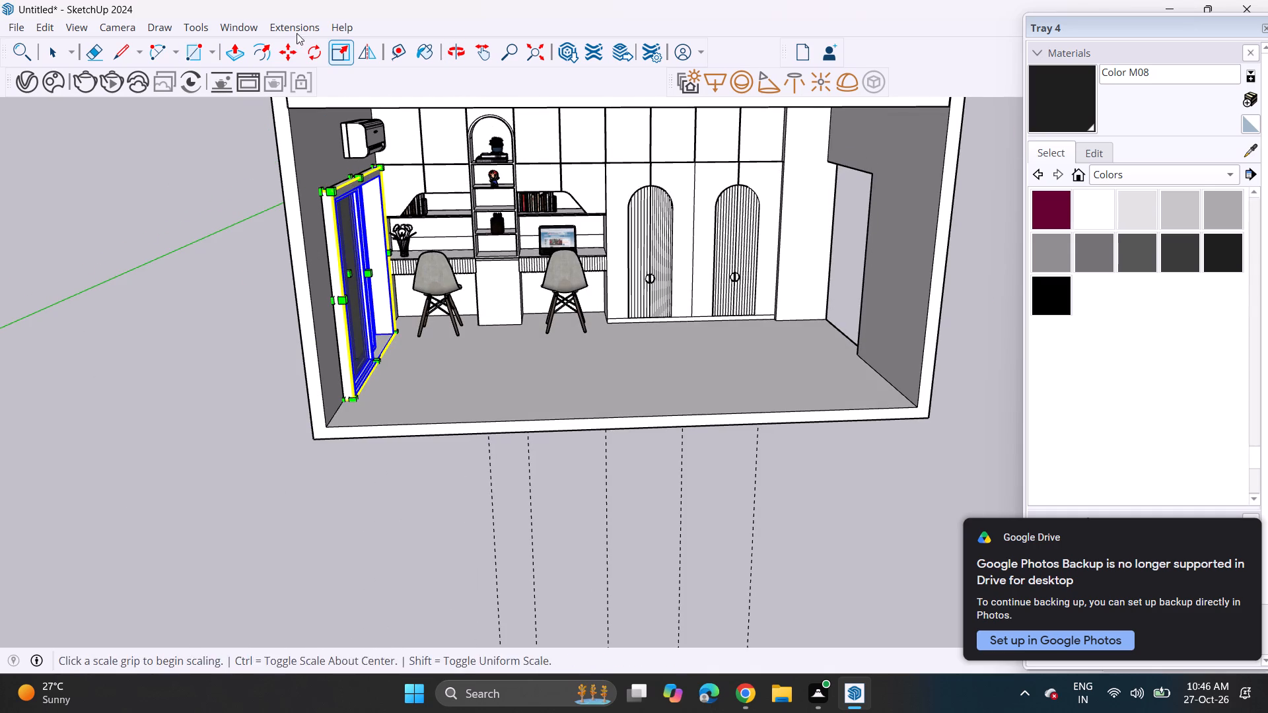
left_click(338, 55)
scroll(427, 285, "up", 4)
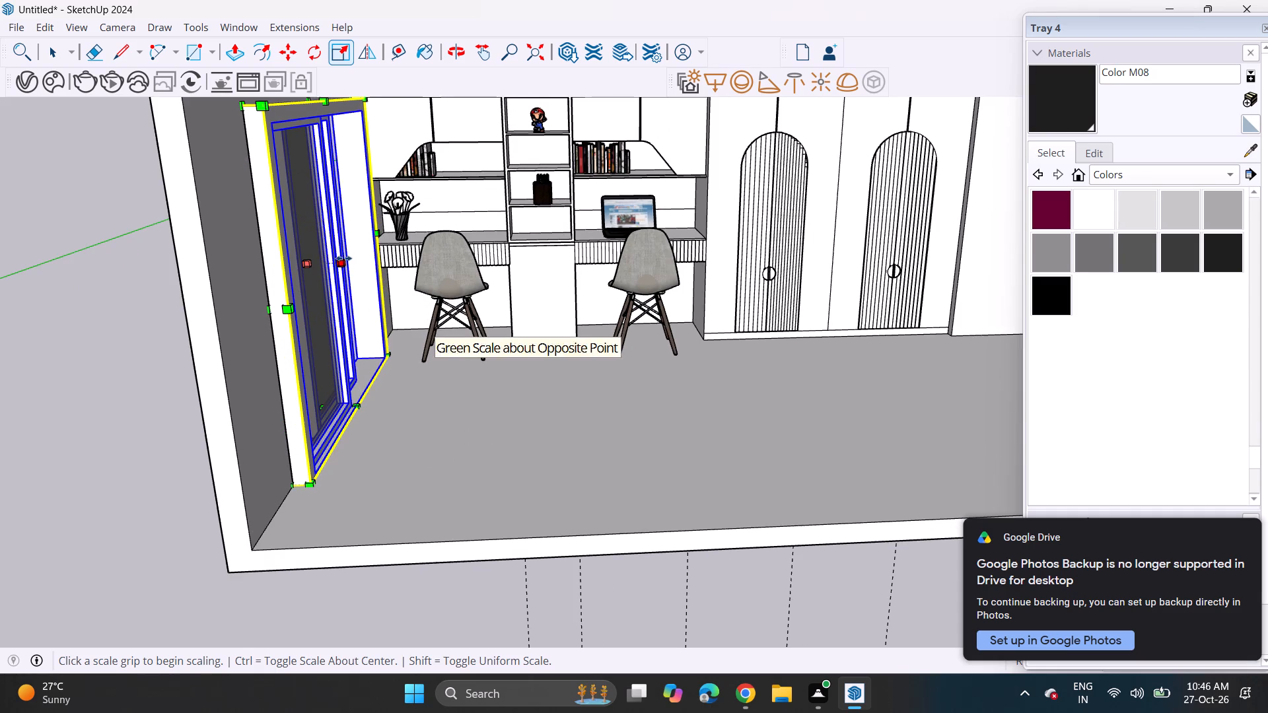
left_click(343, 258)
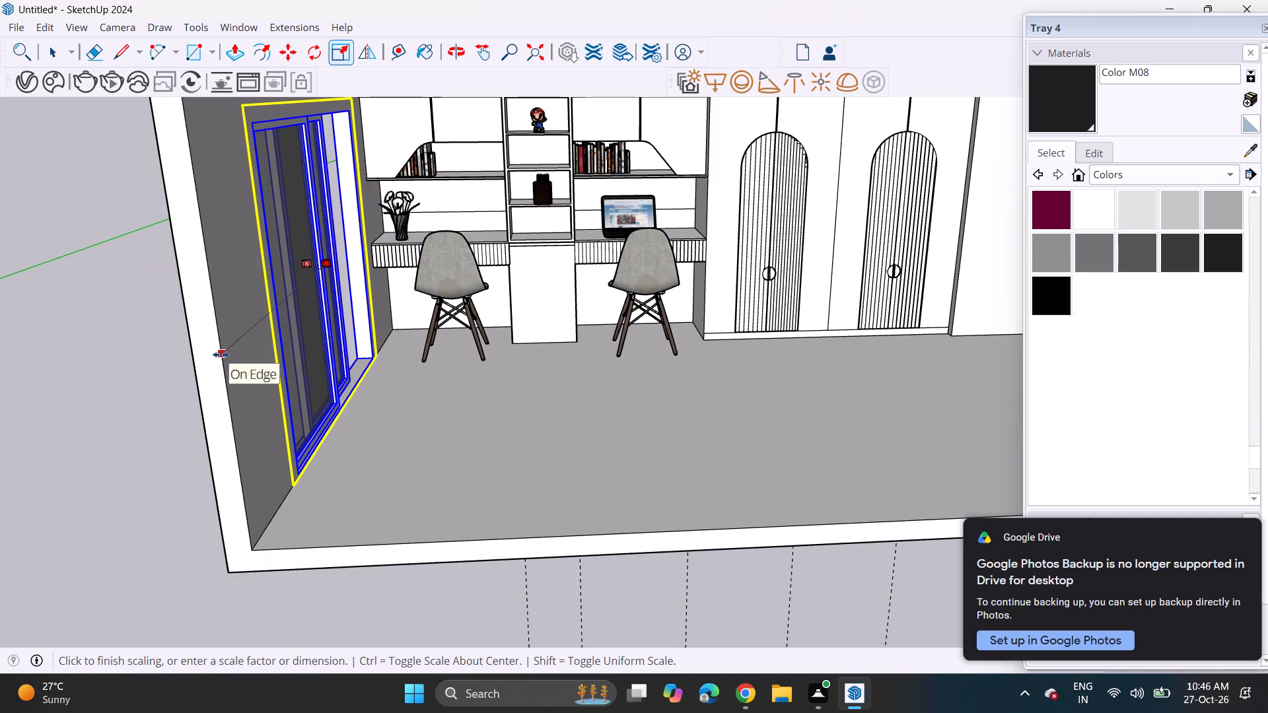
left_click(221, 355)
key("space")
left_click(119, 374)
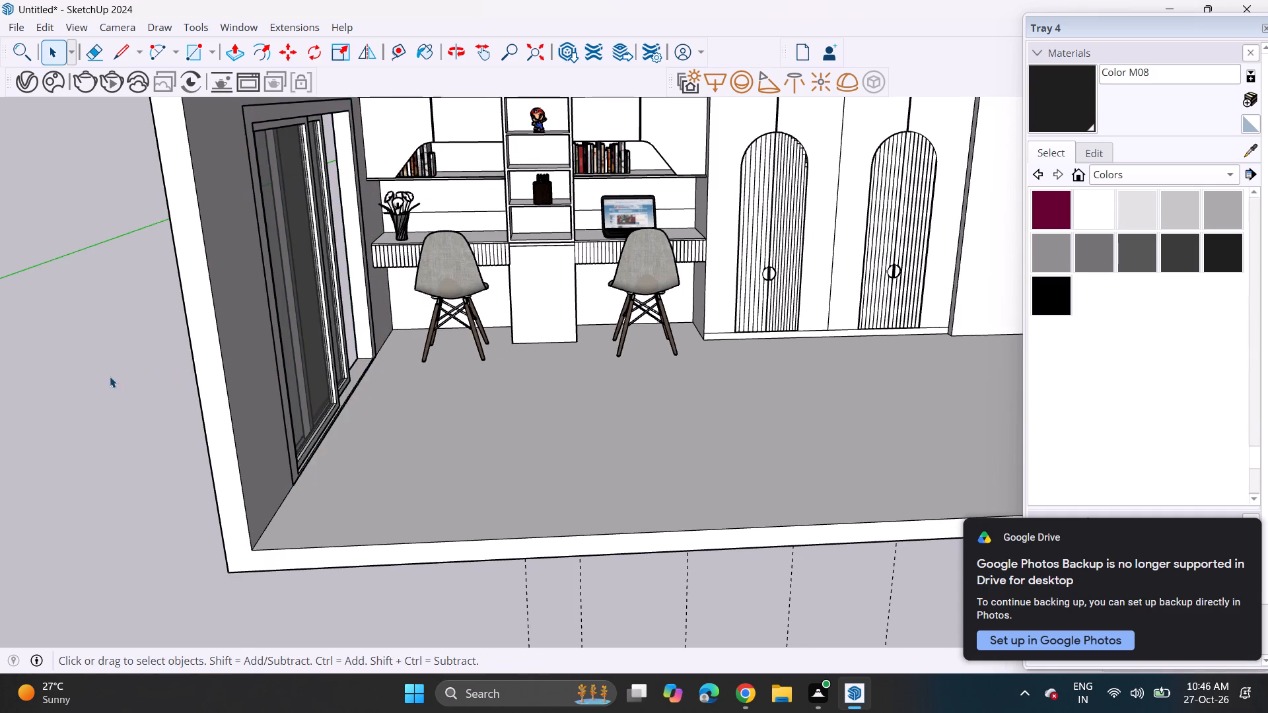
Select the sliding door again and reduce its depth slightly more from the room side.
scroll(110, 376, "down", 5)
middle_click_drag(280, 353, 264, 286)
scroll(267, 269, "up", 1)
scroll(304, 283, "down", 3)
scroll(382, 312, "up", 1)
middle_click_drag(299, 351, 106, 390, "shift")
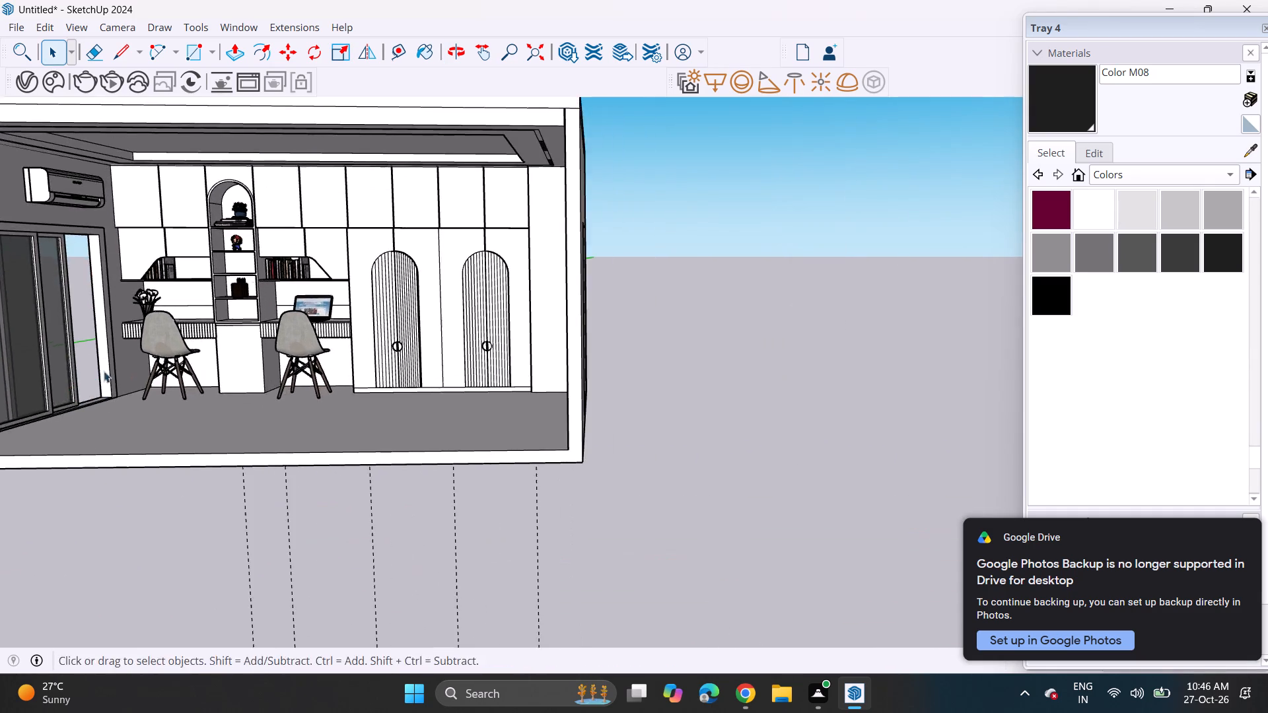
middle_click_drag(106, 368, 233, 349)
middle_click_drag(227, 351, 343, 389, "shift")
middle_click_drag(367, 396, 282, 404)
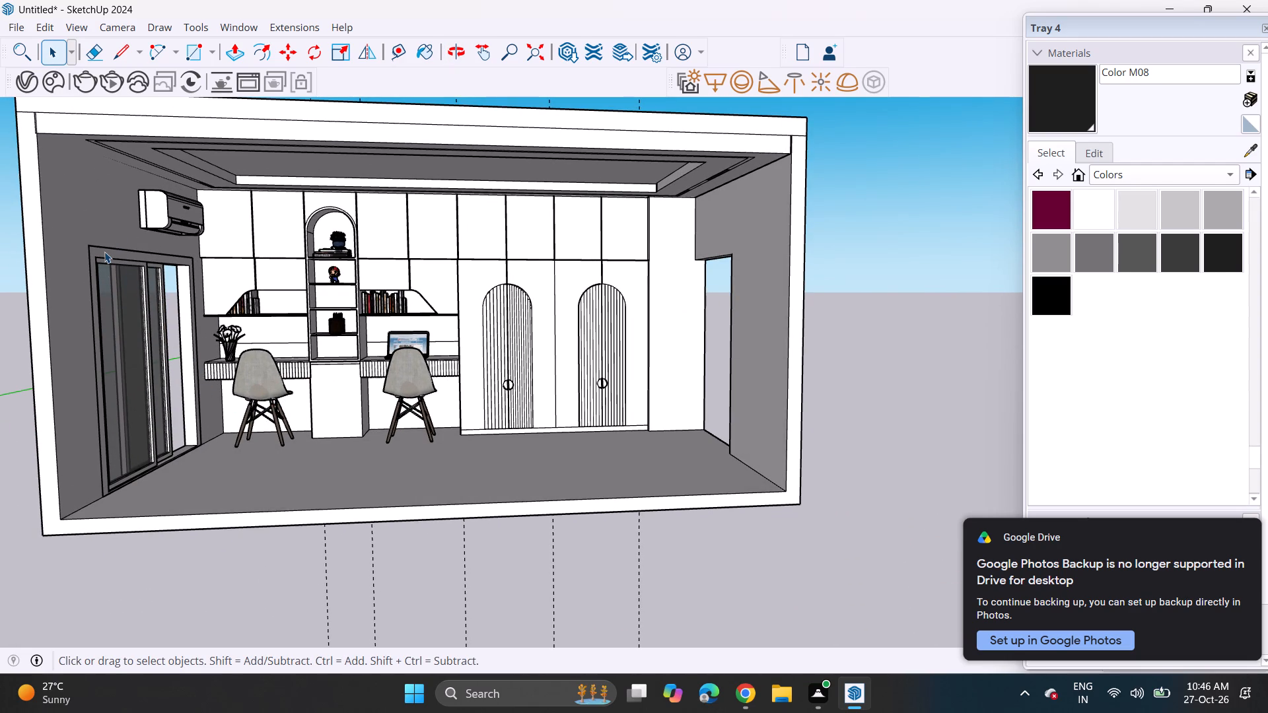
scroll(108, 248, "up", 3)
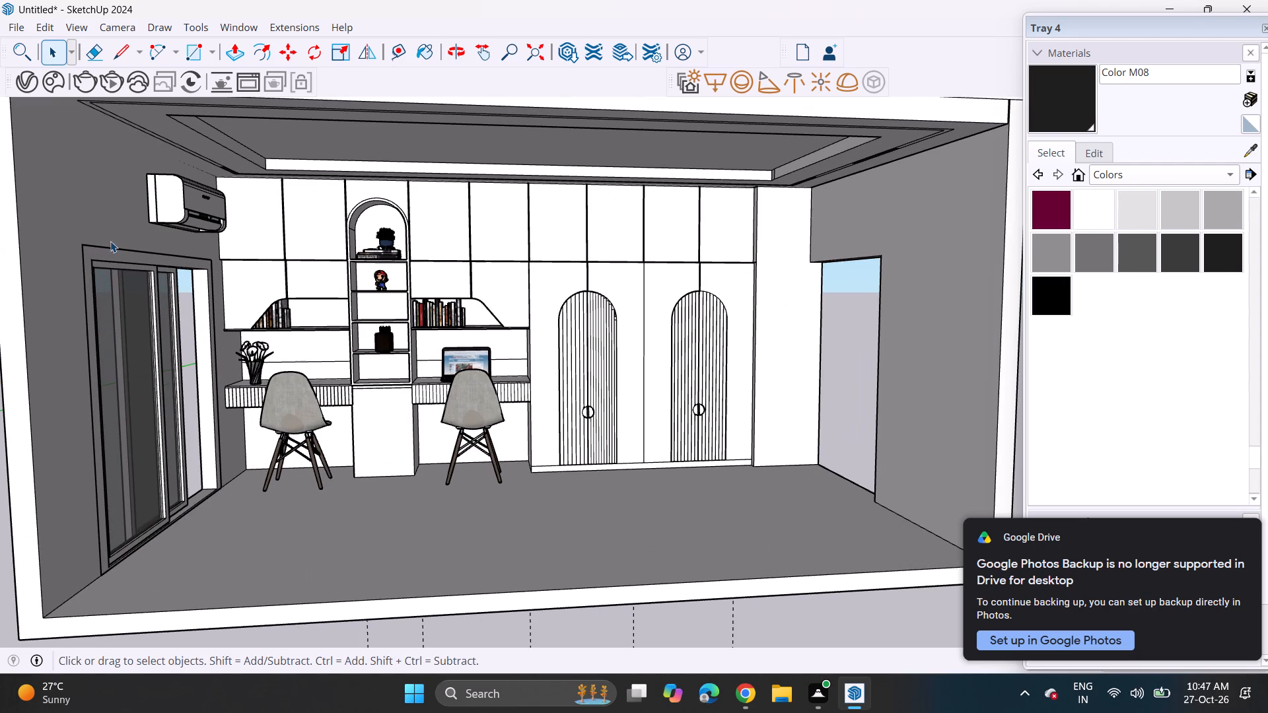
left_click(106, 264)
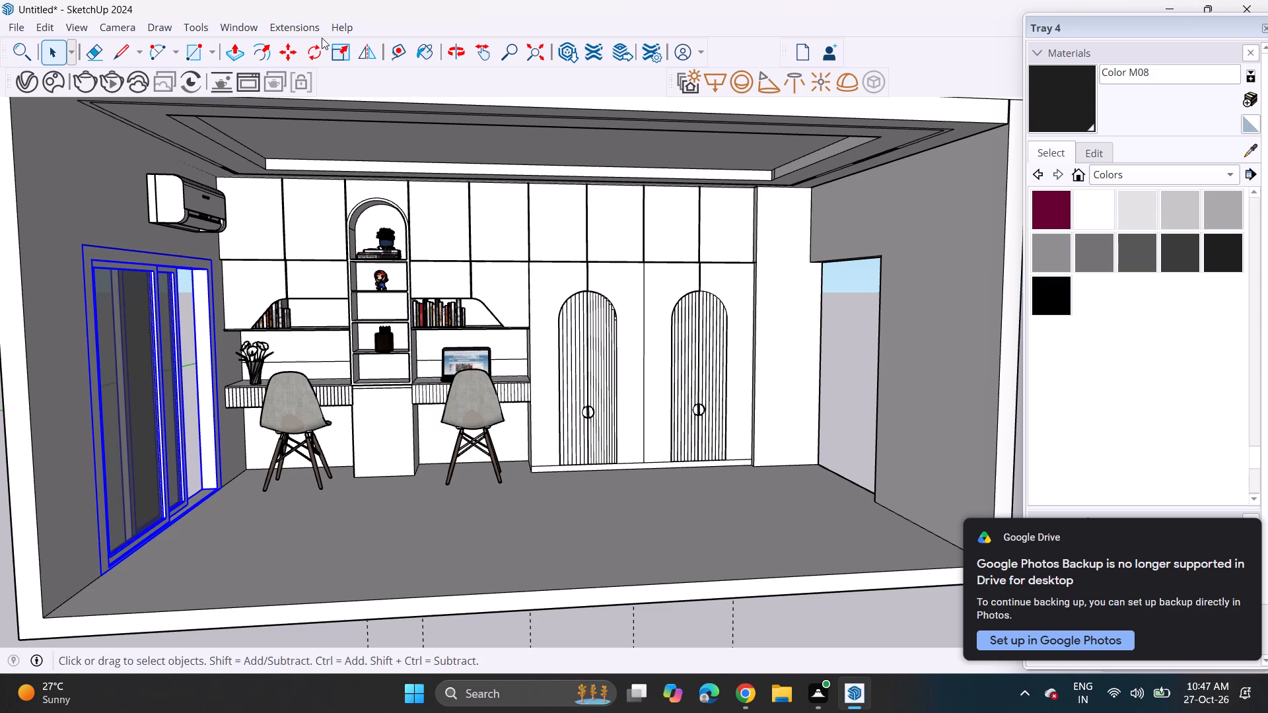
left_click(342, 44)
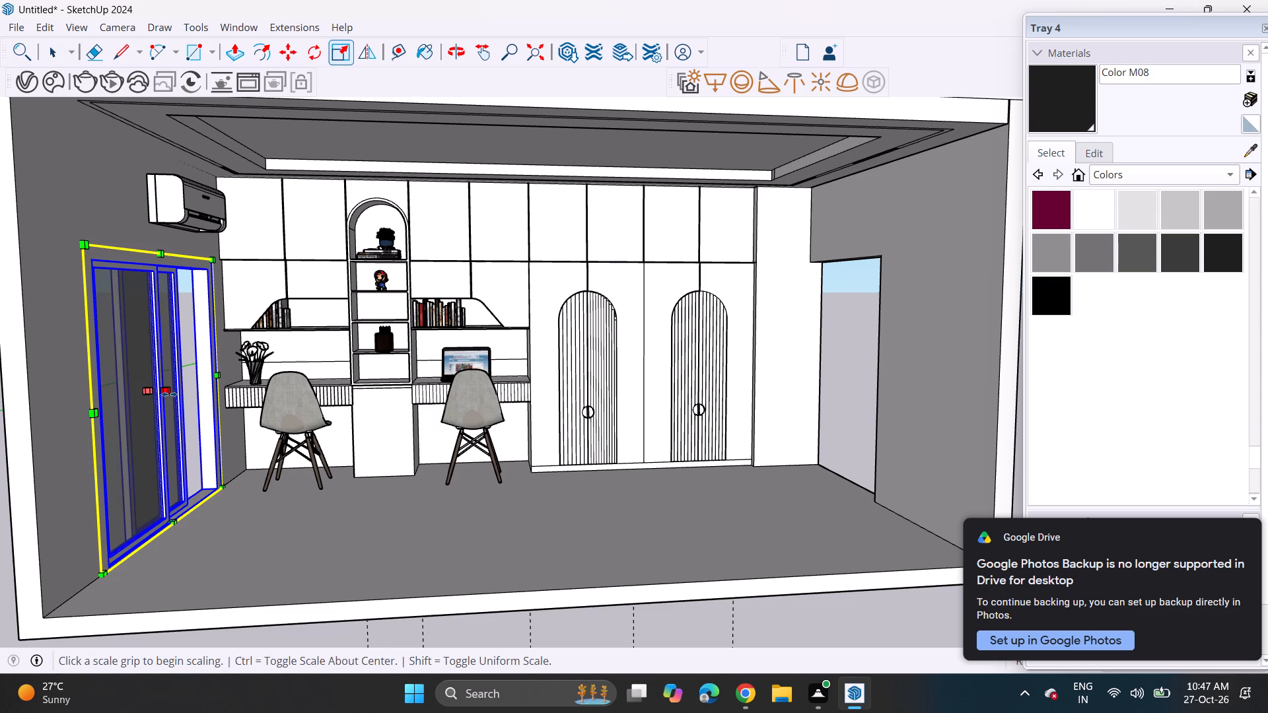
left_click(169, 394)
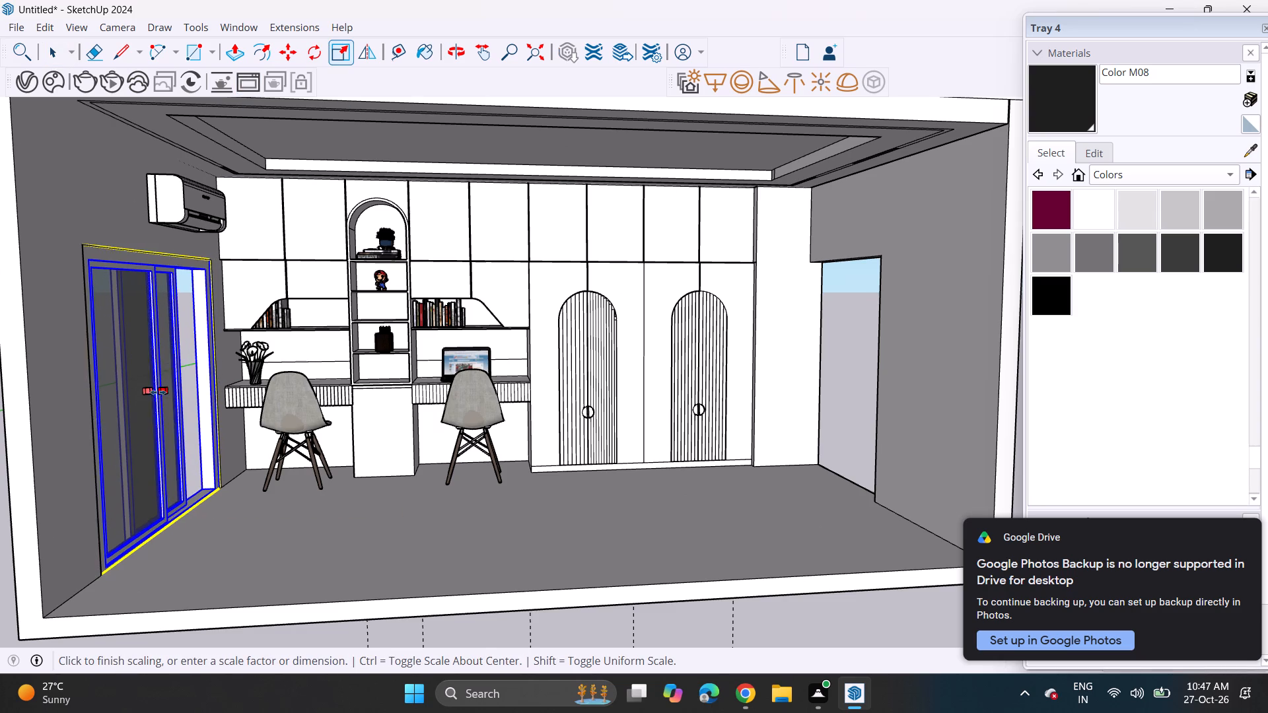
left_click(158, 392)
Draw a line across the upper reveal of the side-wall opening, joining the sliding door frame's two top corners.
middle_click_drag(153, 248, 164, 168)
scroll(151, 222, "up", 6)
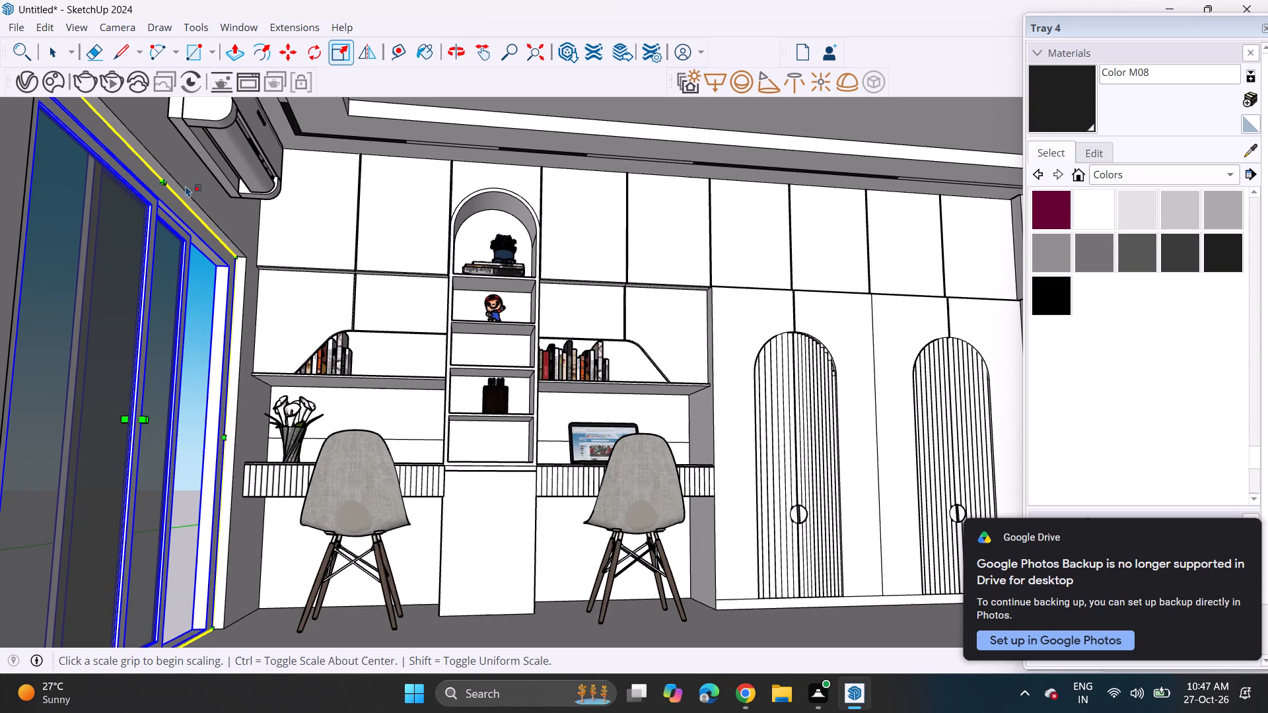
key("space")
left_click(184, 186)
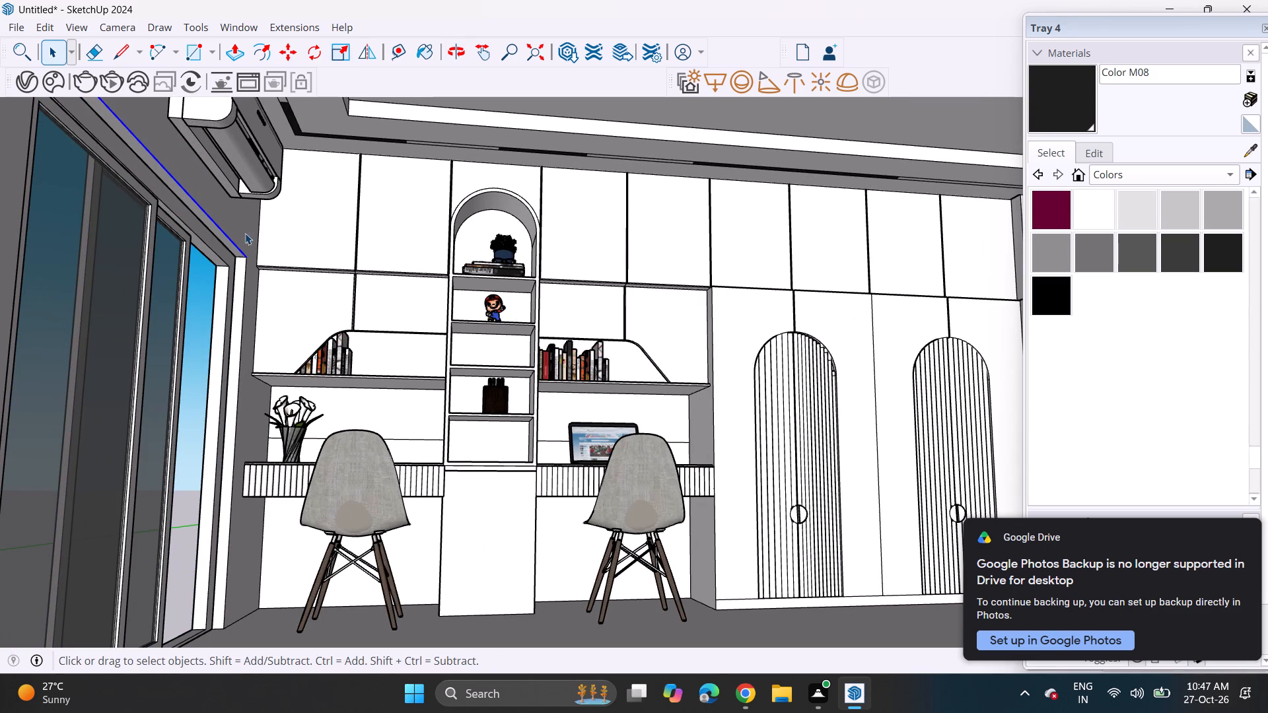
left_click(118, 53)
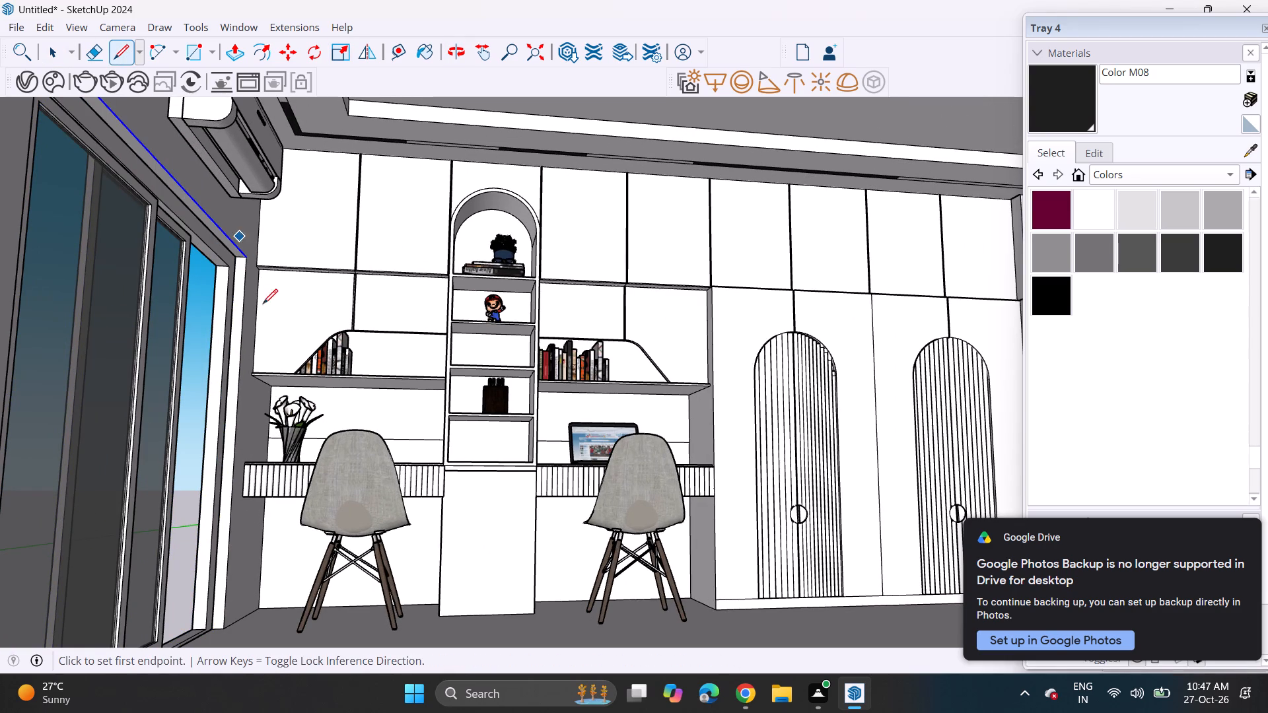
scroll(237, 257, "up", 1)
scroll(237, 257, "down", 1)
scroll(237, 257, "up", 3)
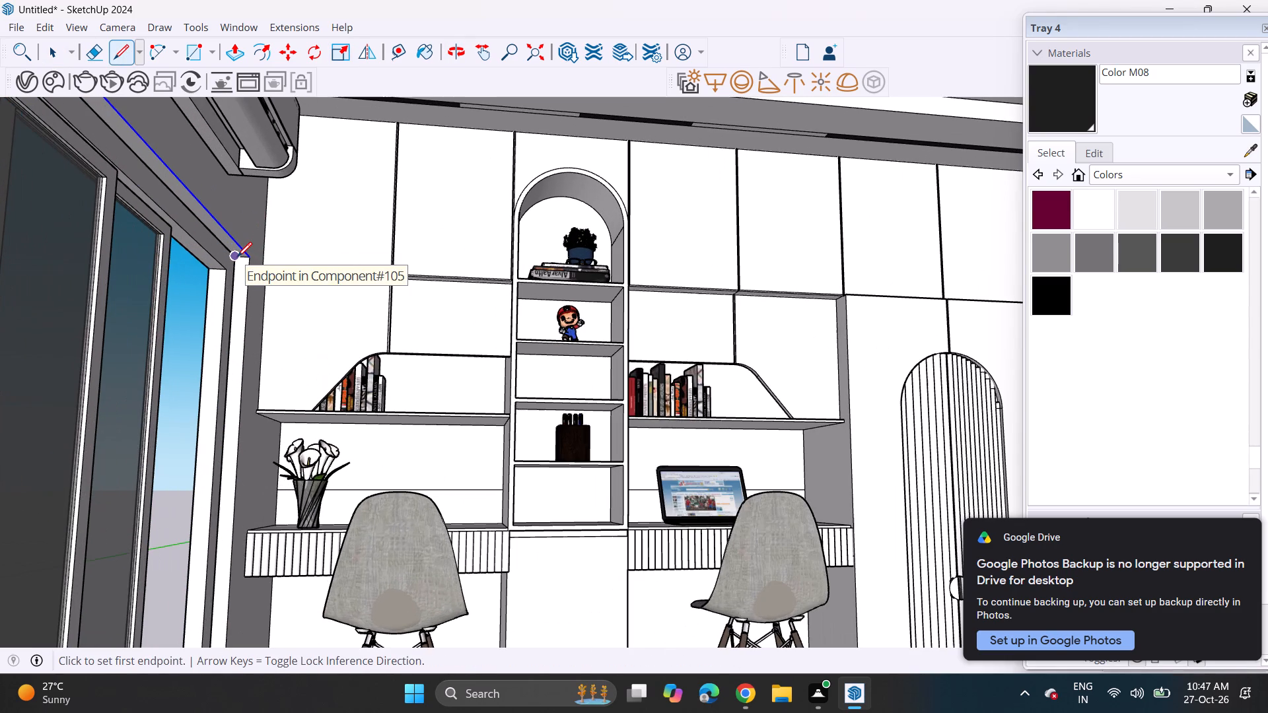
left_click(237, 257)
scroll(153, 195, "down", 4)
middle_click_drag(151, 170, 275, 225)
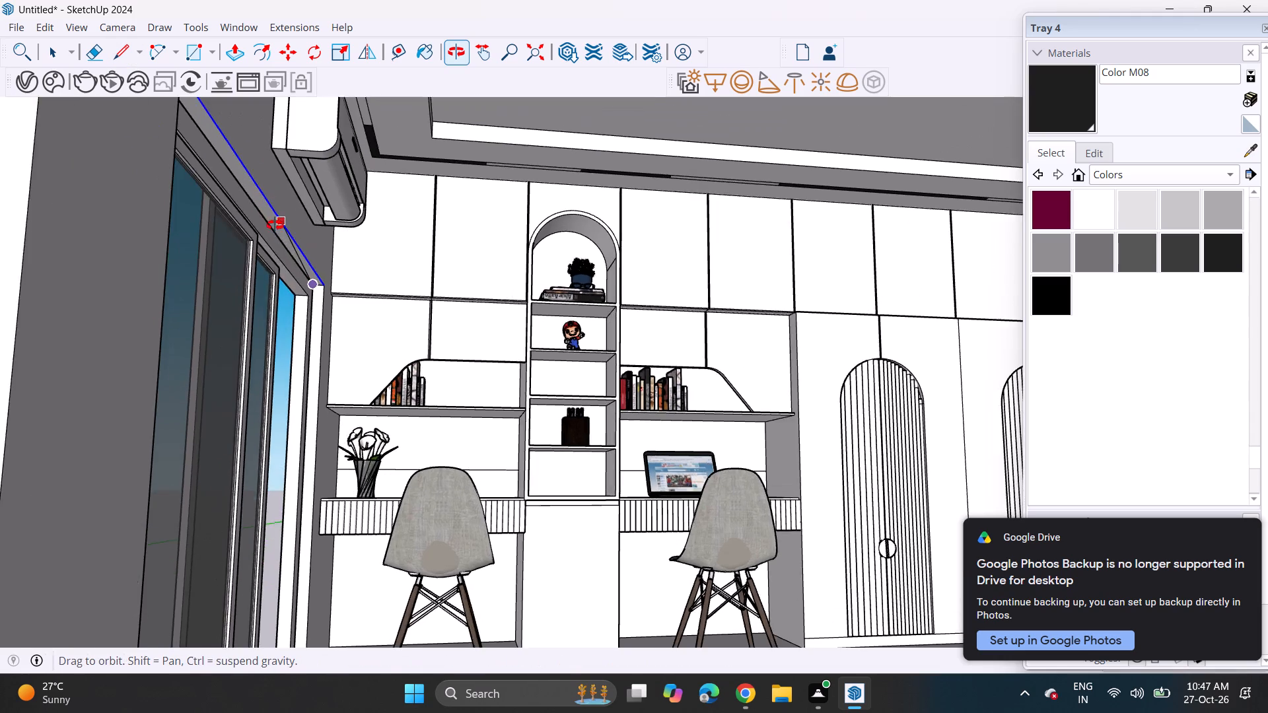
middle_click_drag(275, 225, 0, 211)
middle_click_drag(110, 255, 174, 281, "shift")
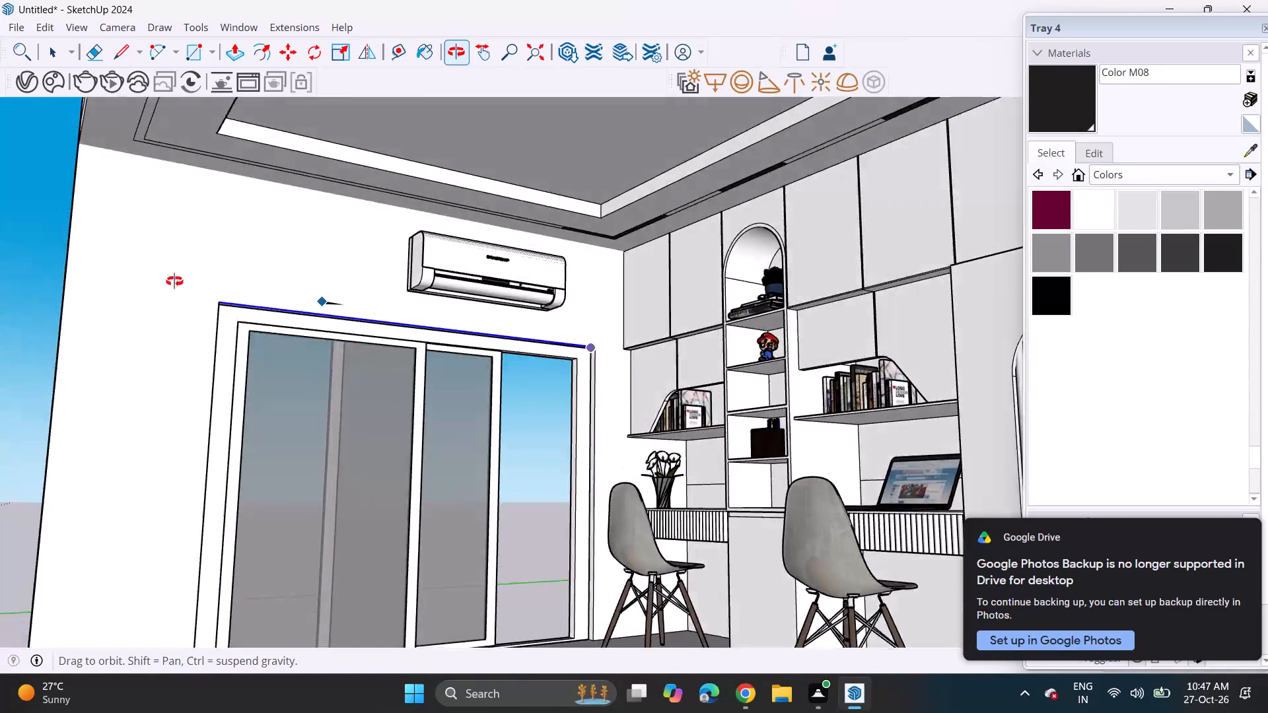
middle_click_drag(174, 281, 120, 325, "shift")
middle_click_drag(209, 316, 664, 343)
middle_click_drag(448, 335, 768, 331)
scroll(730, 324, "up", 1)
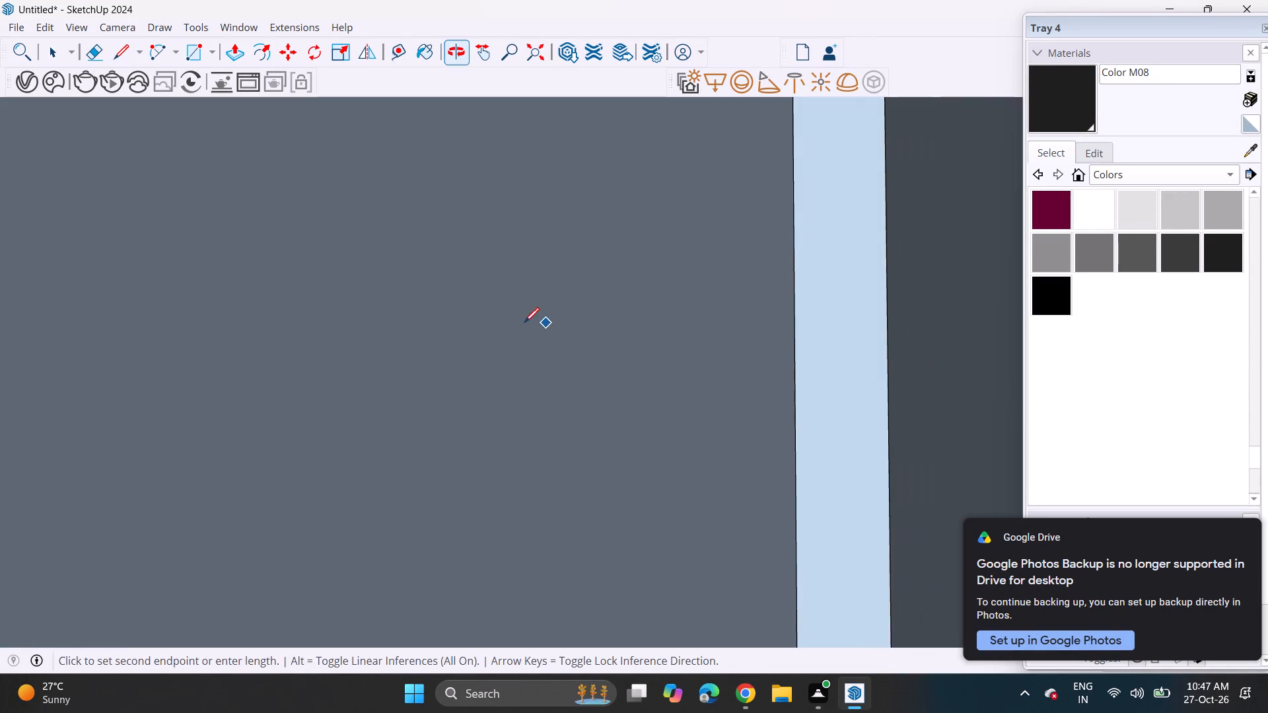
scroll(517, 321, "down", 1)
scroll(509, 326, "up", 1)
scroll(507, 328, "down", 1)
scroll(505, 329, "up", 2)
scroll(499, 338, "down", 1)
middle_click_drag(388, 357, 857, 358, "shift")
middle_click_drag(226, 355, 874, 342, "shift")
middle_click_drag(196, 318, 737, 306, "shift")
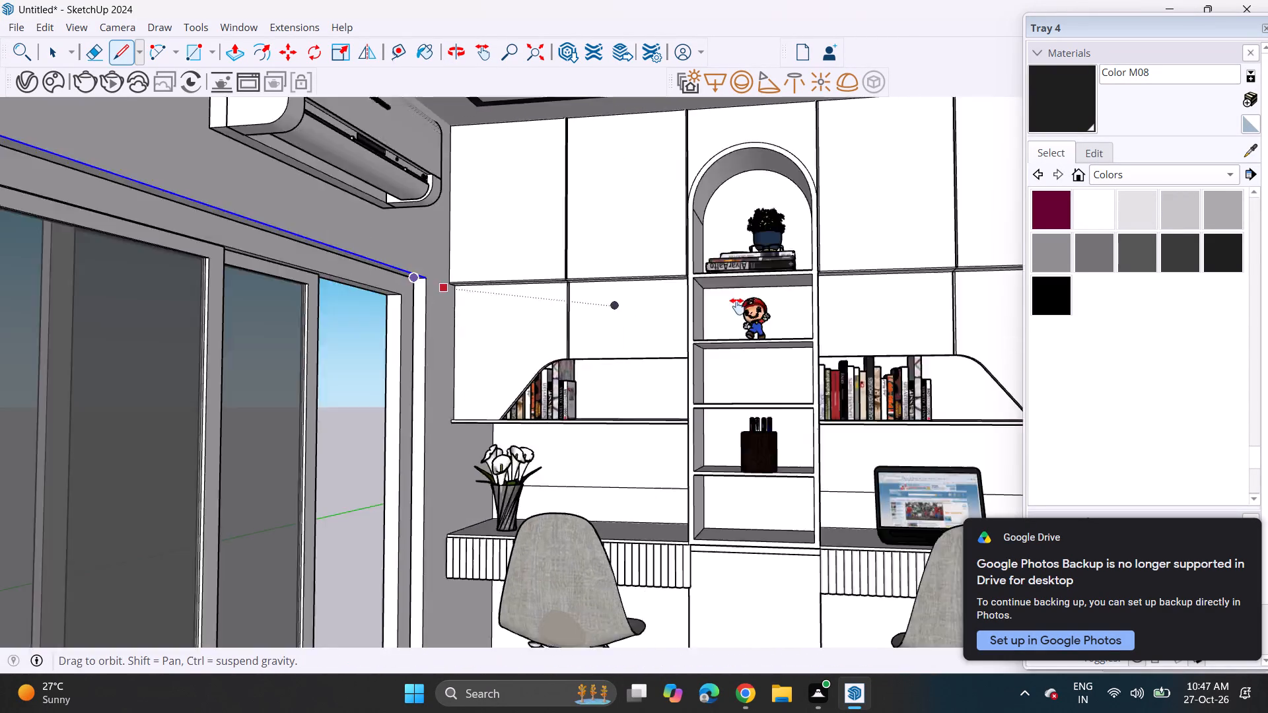
middle_click_drag(737, 306, 811, 306, "shift")
scroll(346, 209, "up", 1)
middle_click_drag(301, 162, 102, 169)
scroll(122, 146, "up", 1)
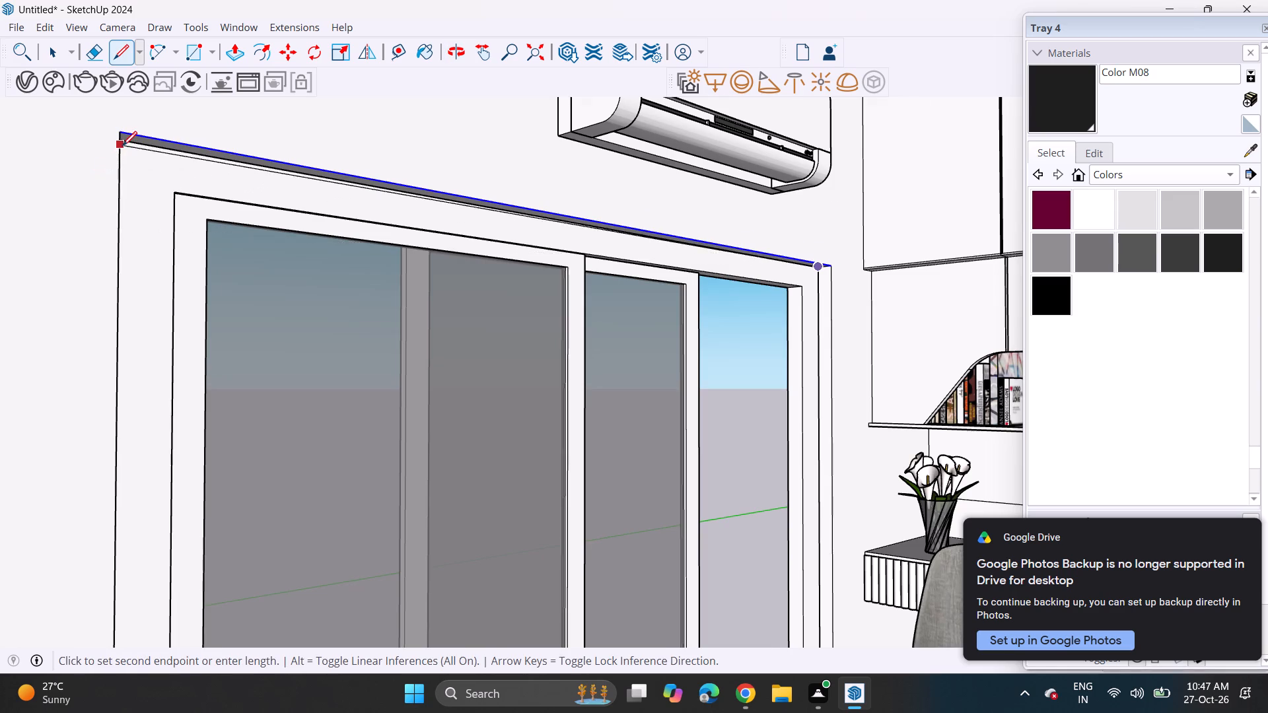
scroll(122, 146, "up", 2)
scroll(122, 146, "down", 1)
scroll(122, 146, "up", 1)
middle_click_drag(102, 145, 0, 214)
scroll(5, 216, "up", 1)
scroll(229, 160, "up", 2)
scroll(221, 154, "down", 1)
scroll(217, 154, "up", 5)
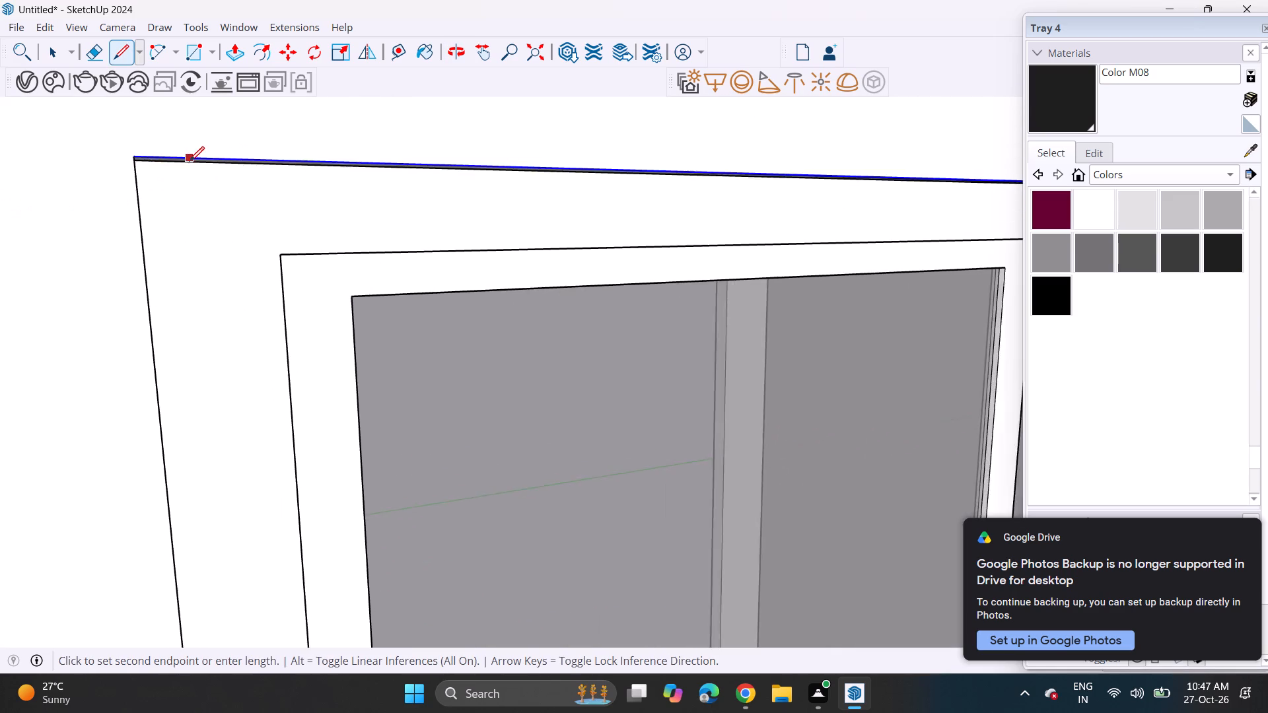
middle_click_drag(180, 161, 28, 129)
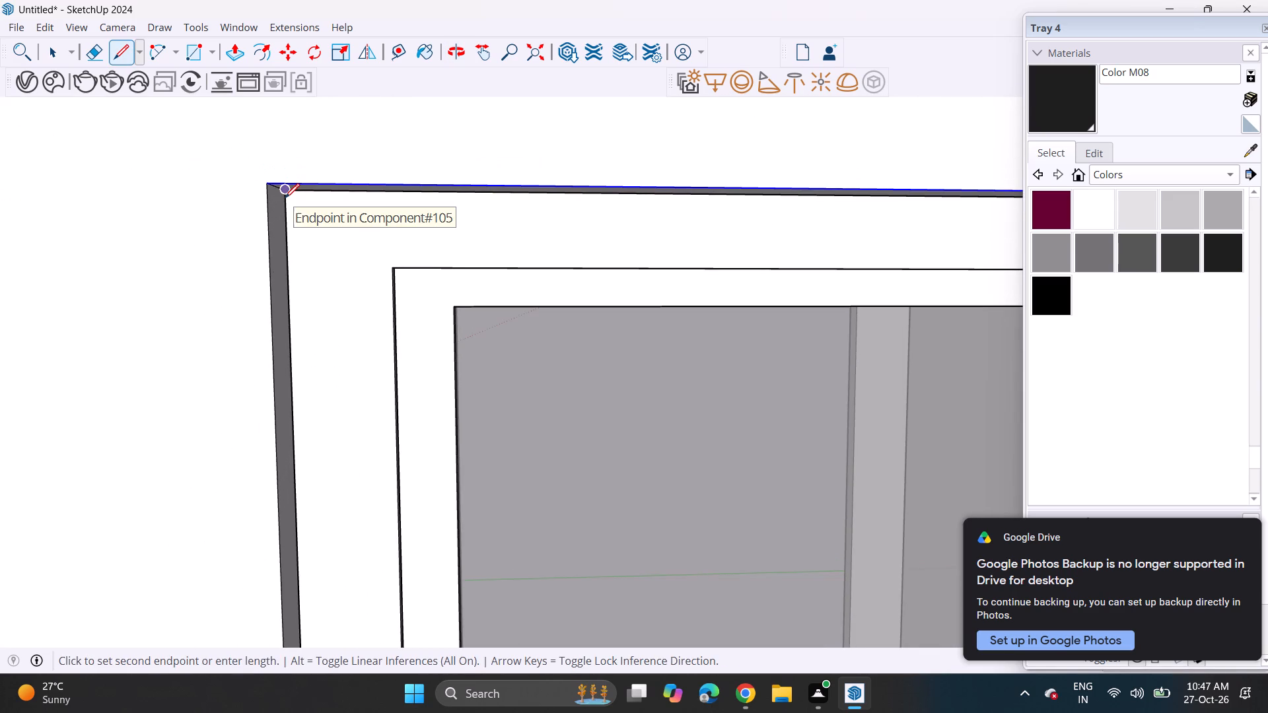
scroll(285, 198, "up", 9)
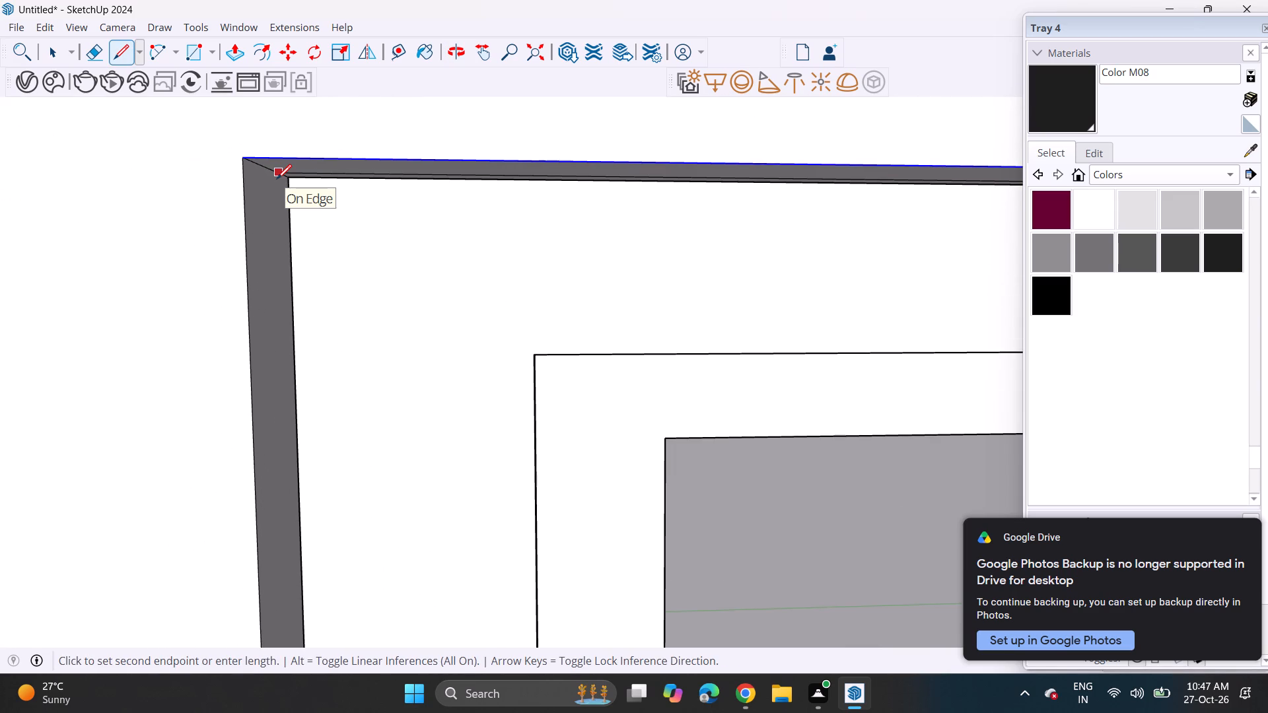
left_click(283, 182)
Offset the outline of the narrow reveal face above the sliding door slightly inward.
middle_click_drag(304, 176, 277, 118)
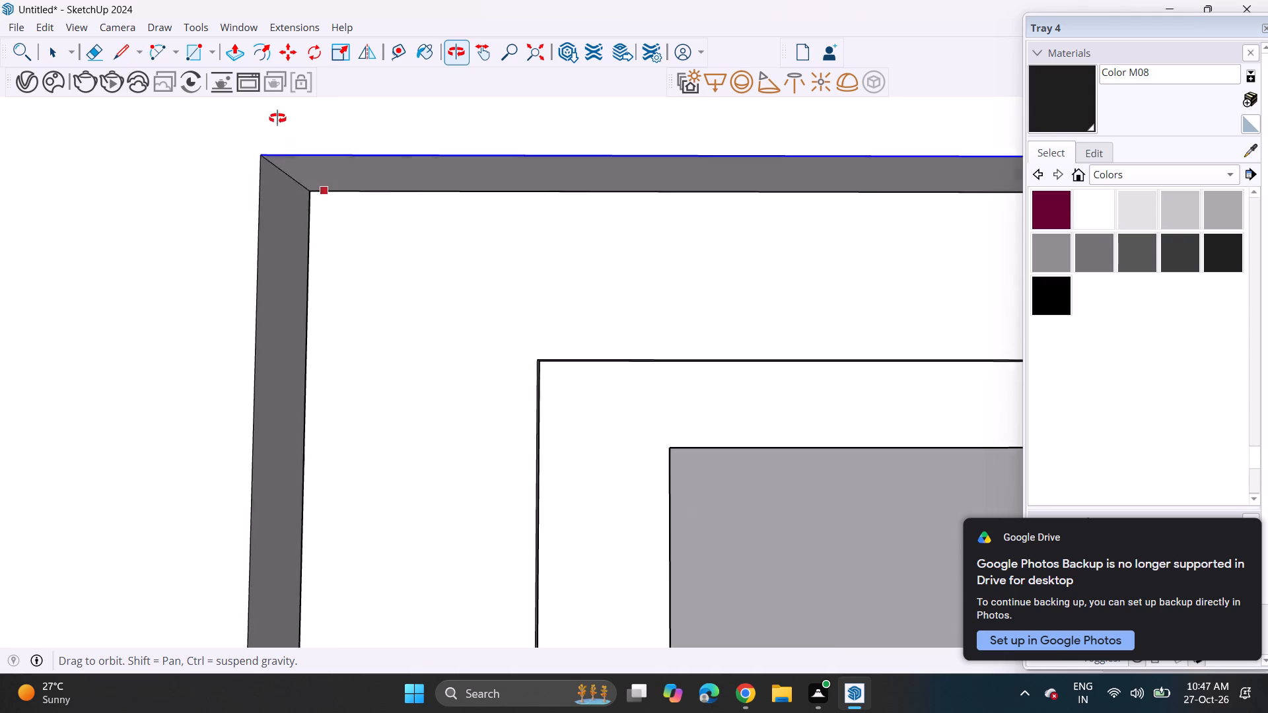
middle_click_drag(277, 118, 235, 112)
scroll(279, 193, "up", 2)
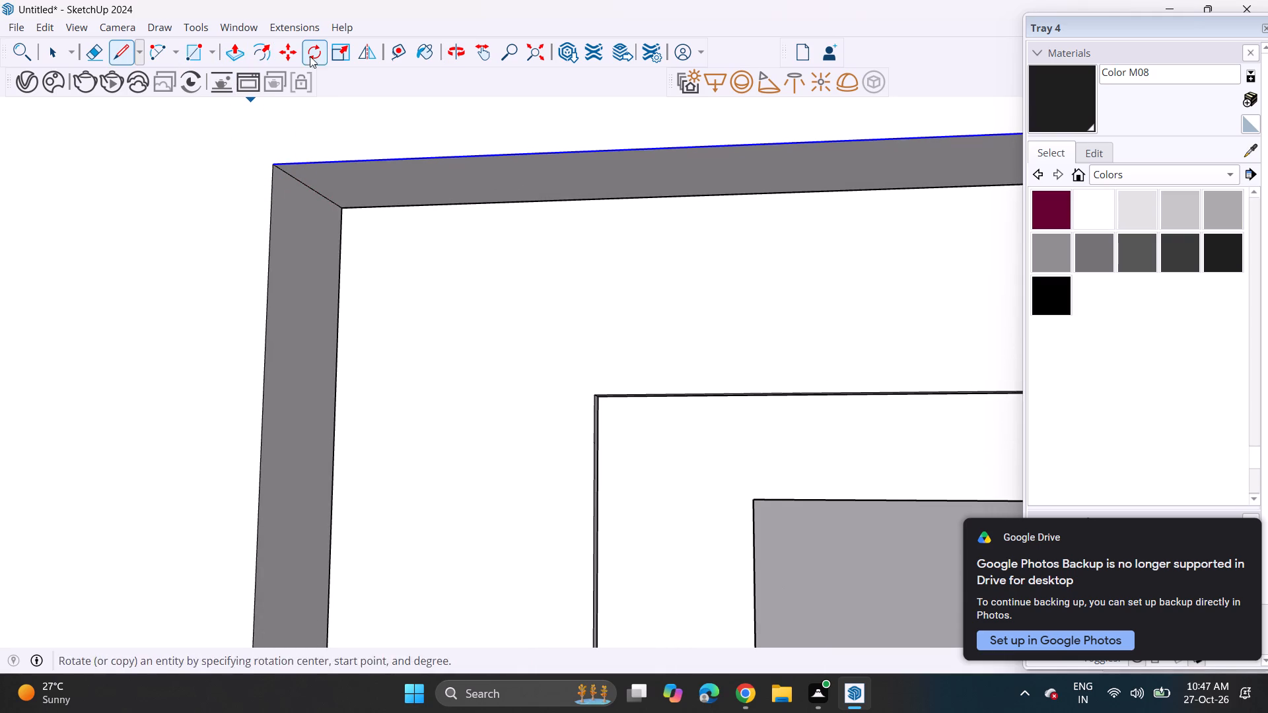
left_click(263, 57)
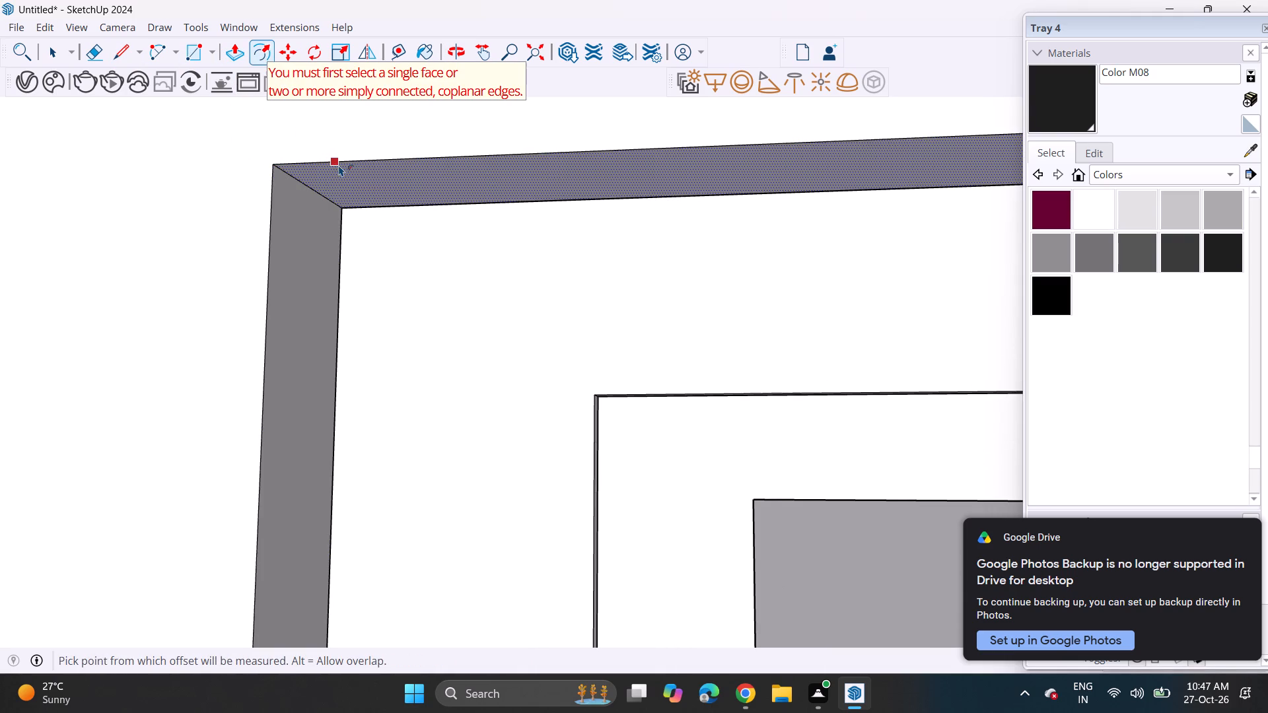
left_click(339, 165)
left_click(334, 166)
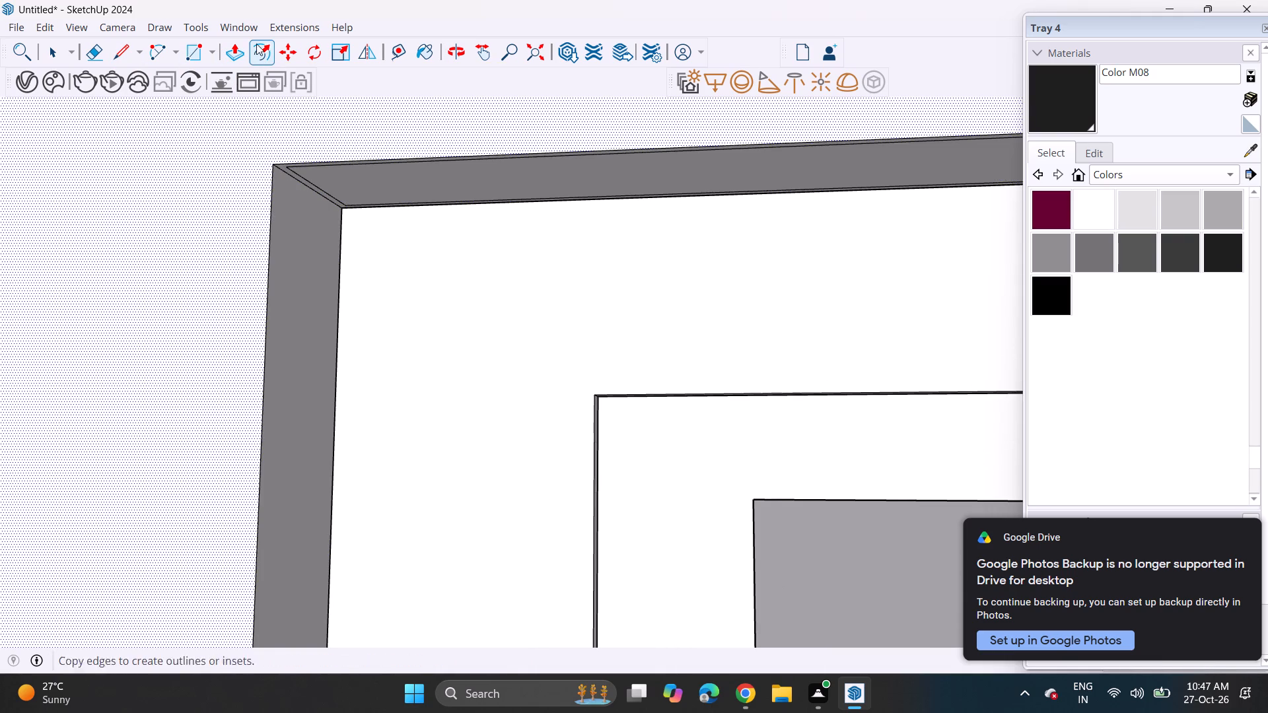
Push the inset reveal face up into the wall, and pull its thin border down above the door frame.
left_click(229, 54)
key("Escape")
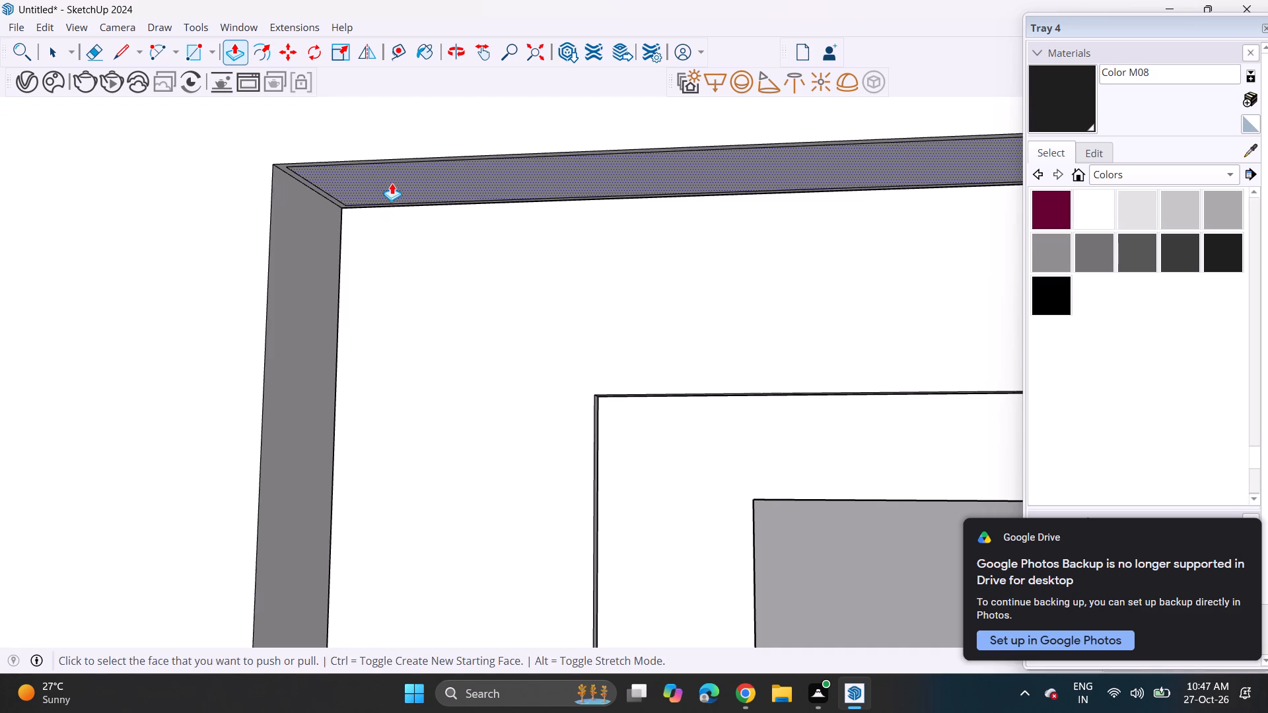
left_click(392, 184)
left_click(389, 96)
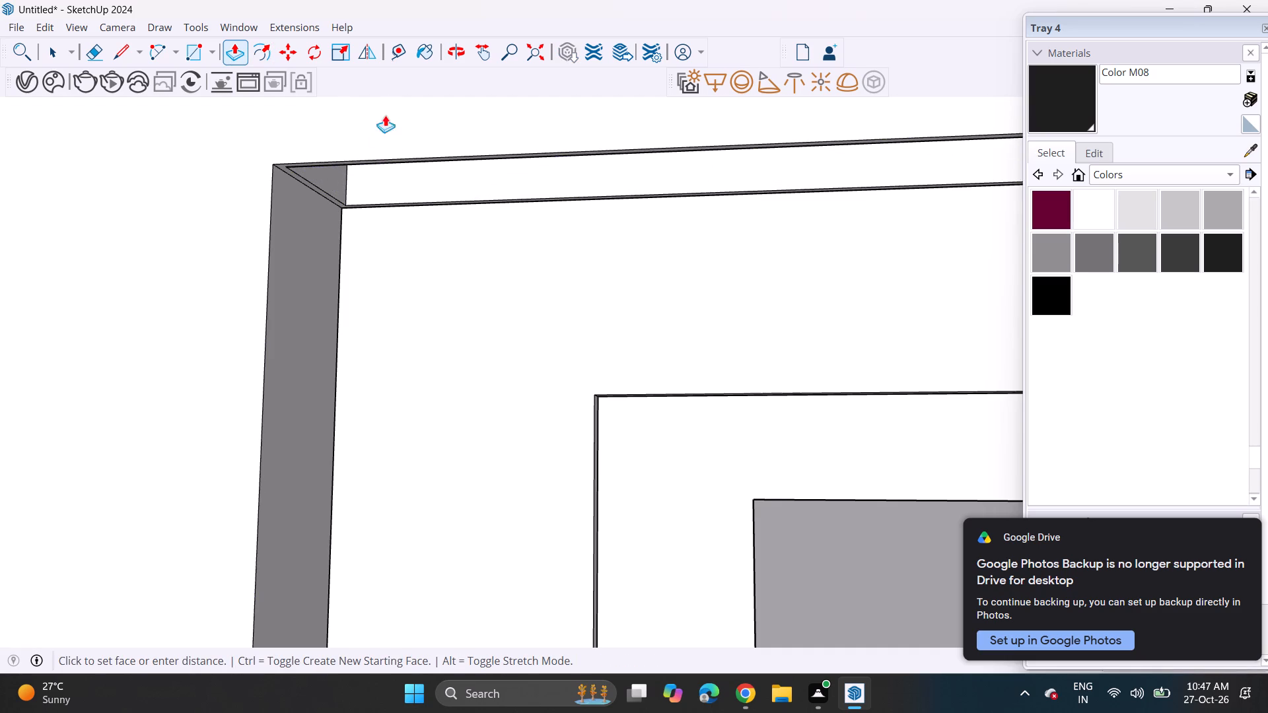
left_click(394, 121)
left_click(371, 162)
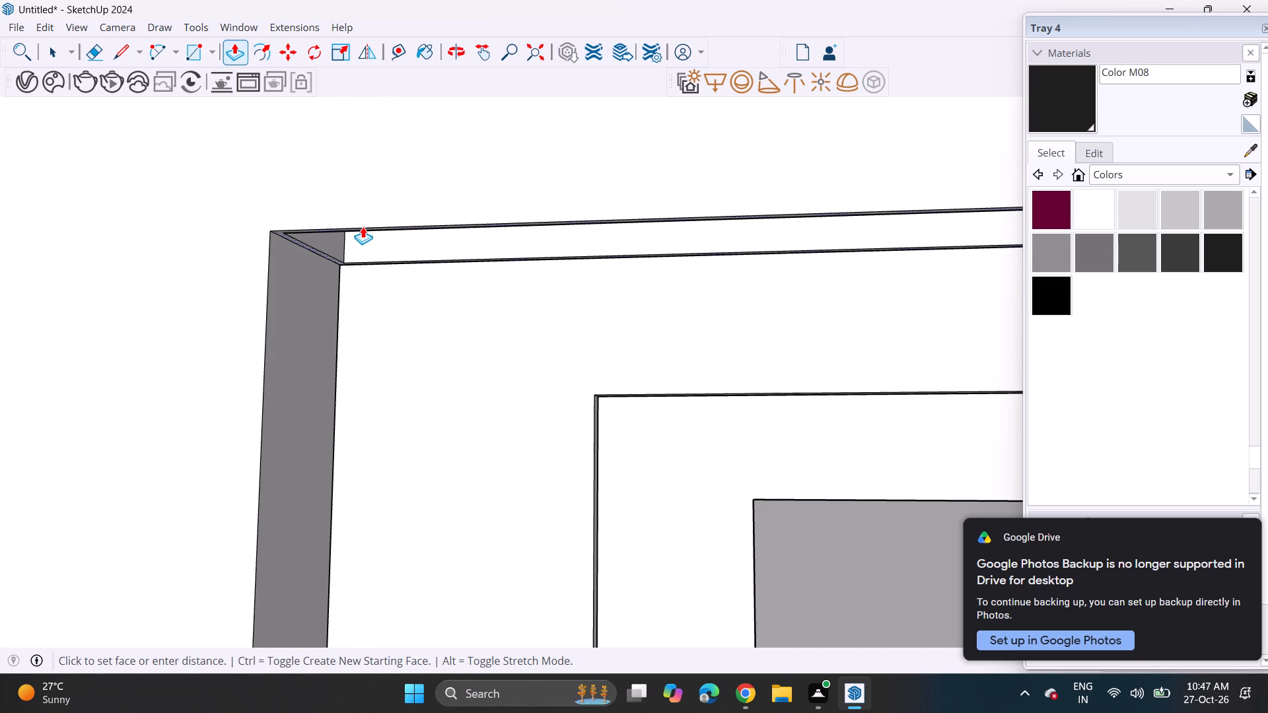
left_click(363, 226)
Import the Curtains (1) model from the Downloads folder.
scroll(255, 221, "up", 1)
middle_click_drag(255, 221, 636, 231)
scroll(604, 232, "down", 6)
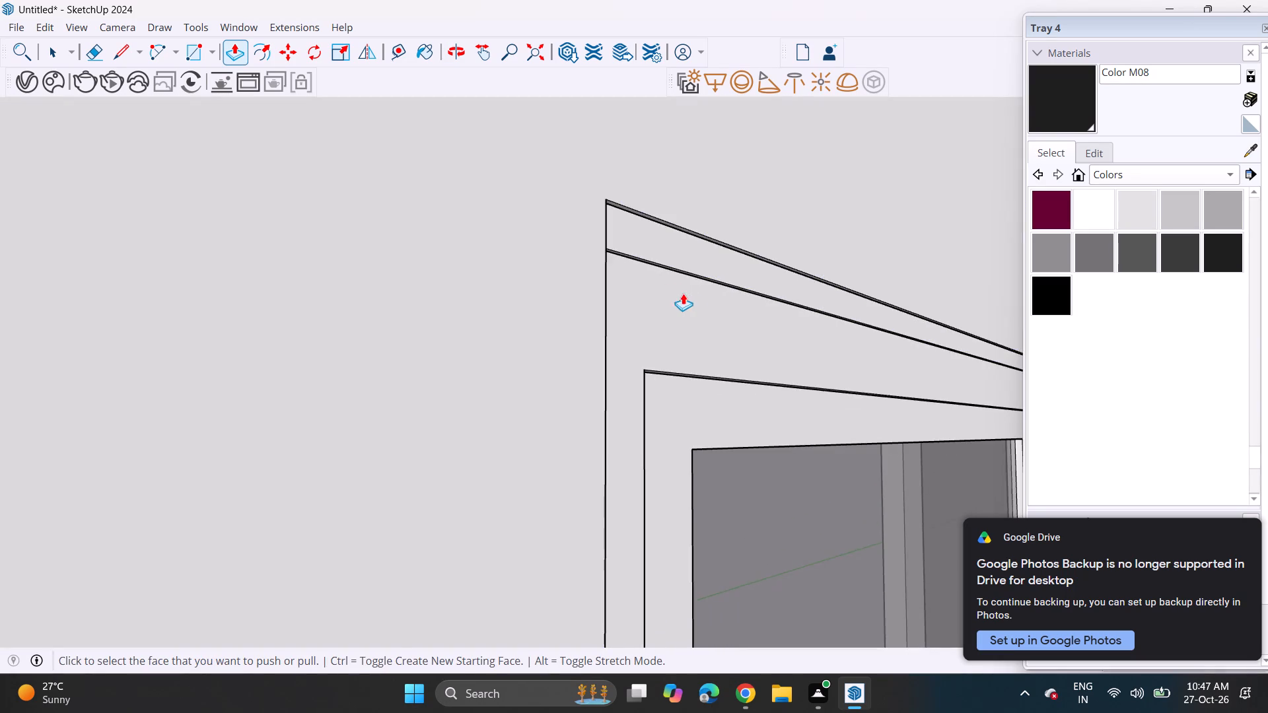
middle_click_drag(678, 292, 167, 287)
middle_click_drag(84, 283, 448, 265)
middle_click_drag(433, 308, 194, 237)
scroll(165, 264, "down", 3)
middle_click_drag(179, 351, 300, 349)
scroll(283, 329, "down", 4)
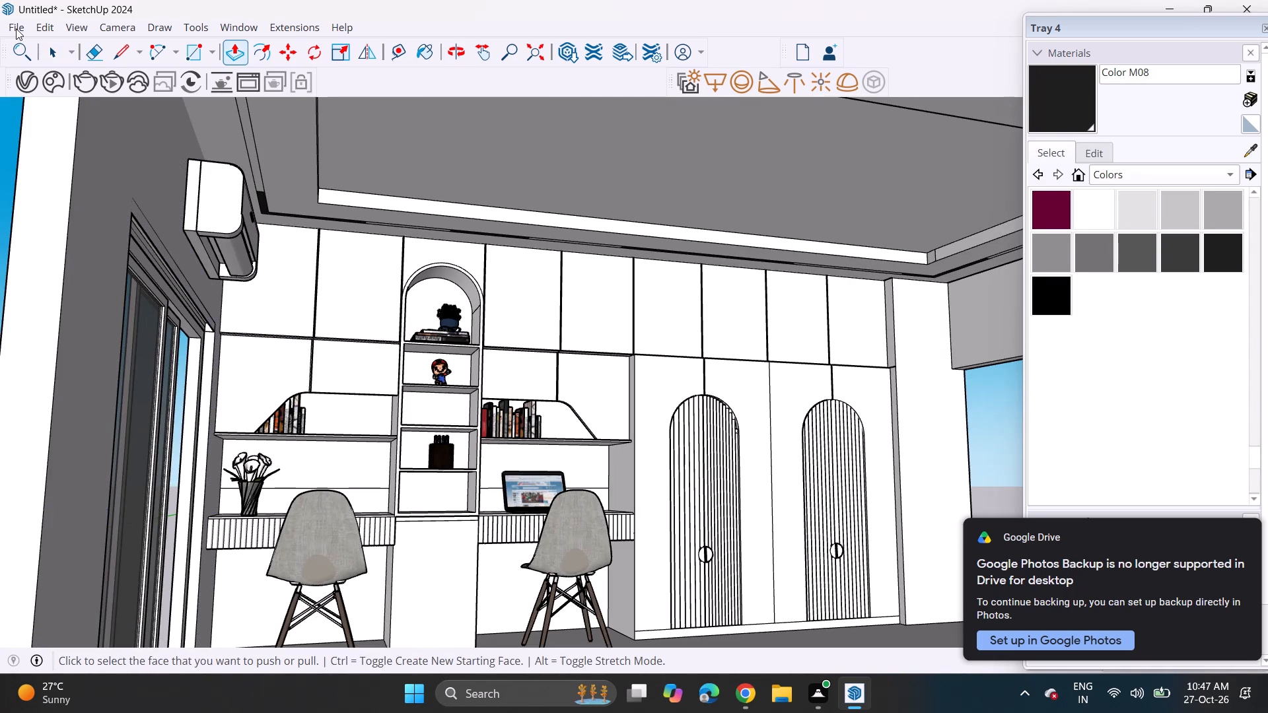
left_click(16, 28)
left_click(56, 261)
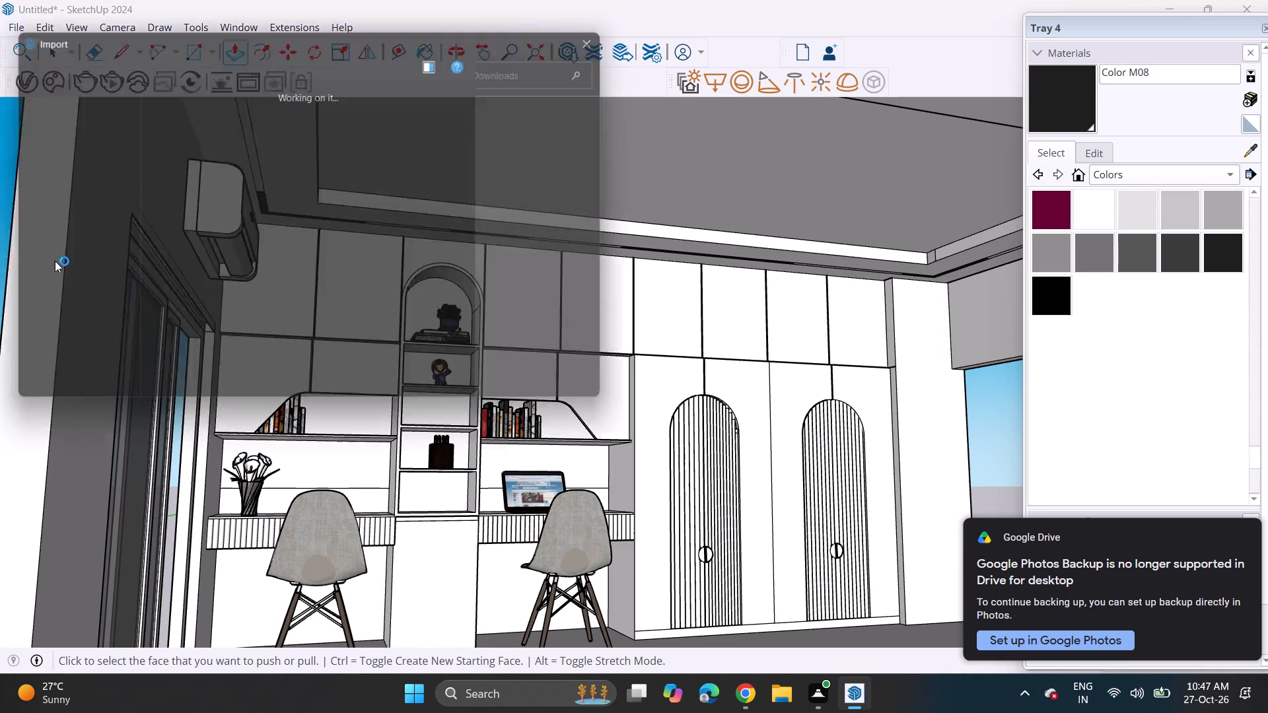
scroll(396, 292, "down", 2)
scroll(395, 292, "up", 1)
scroll(390, 290, "down", 3)
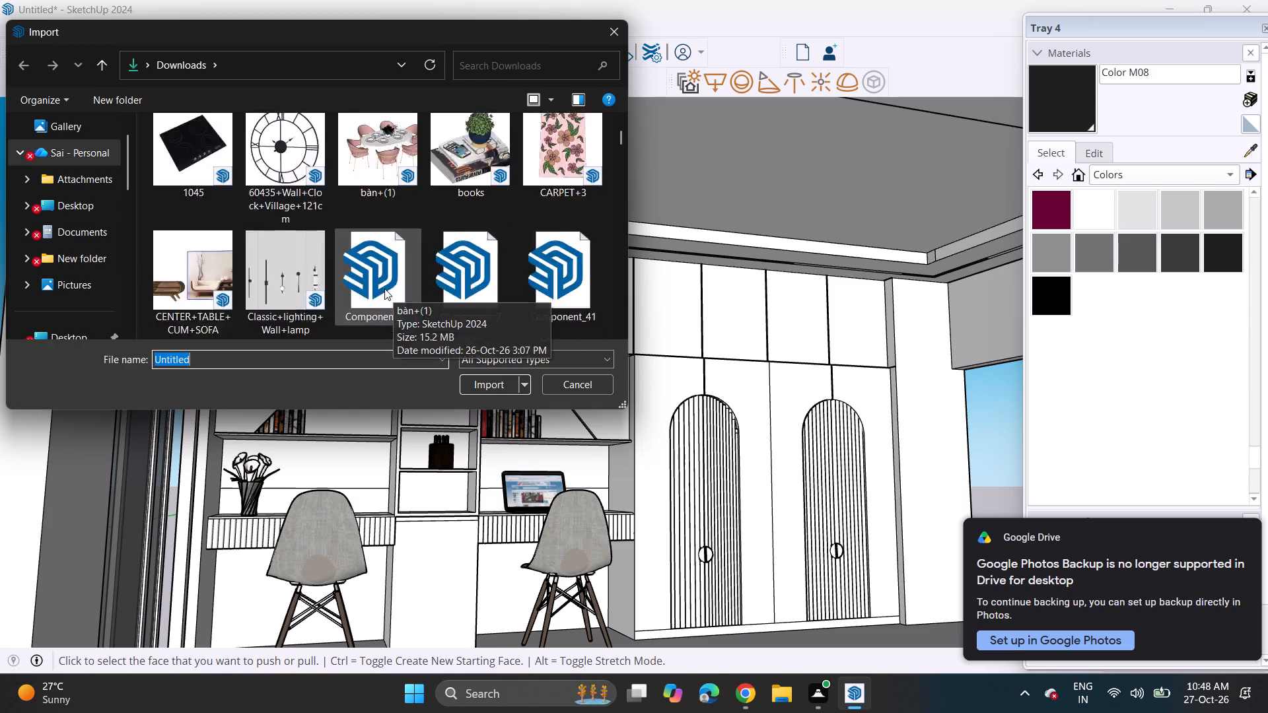
scroll(384, 289, "down", 3)
scroll(373, 265, "up", 3)
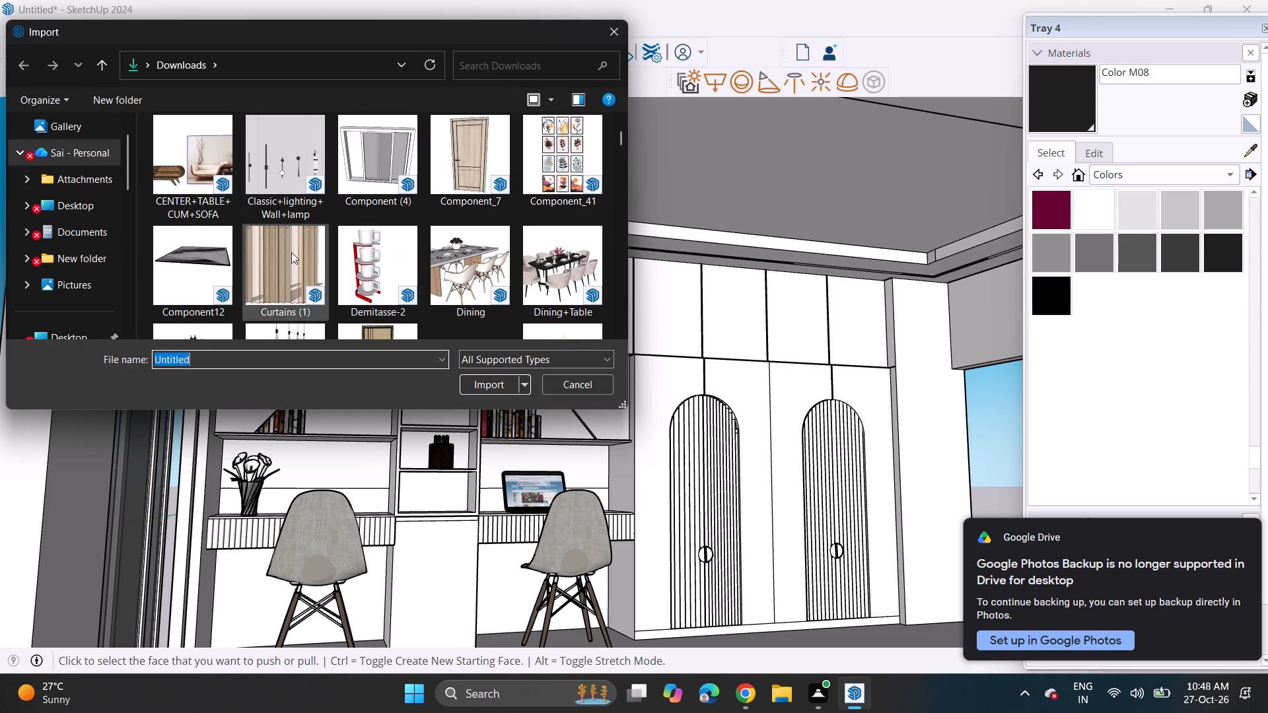
left_click(291, 252)
left_click(468, 387)
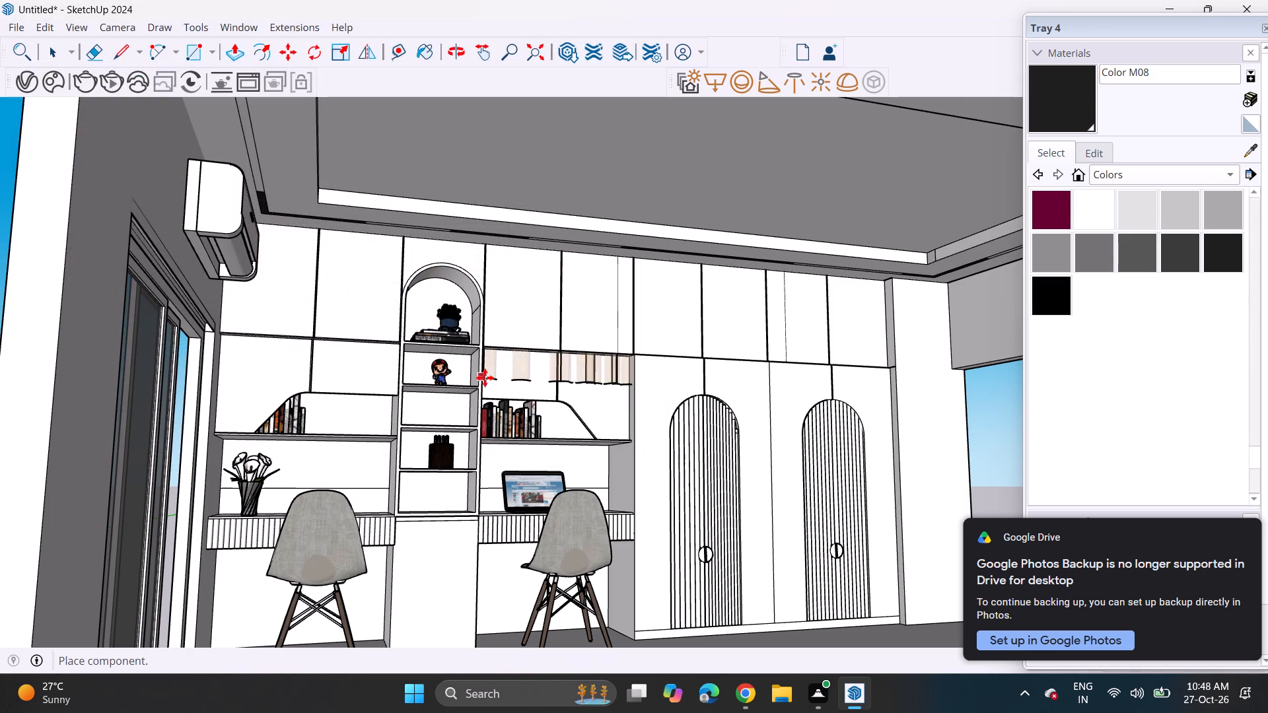
Place the curtains at the room's lower front corner on the sliding-door side.
middle_click_drag(502, 401, 376, 417)
scroll(108, 537, "down", 5)
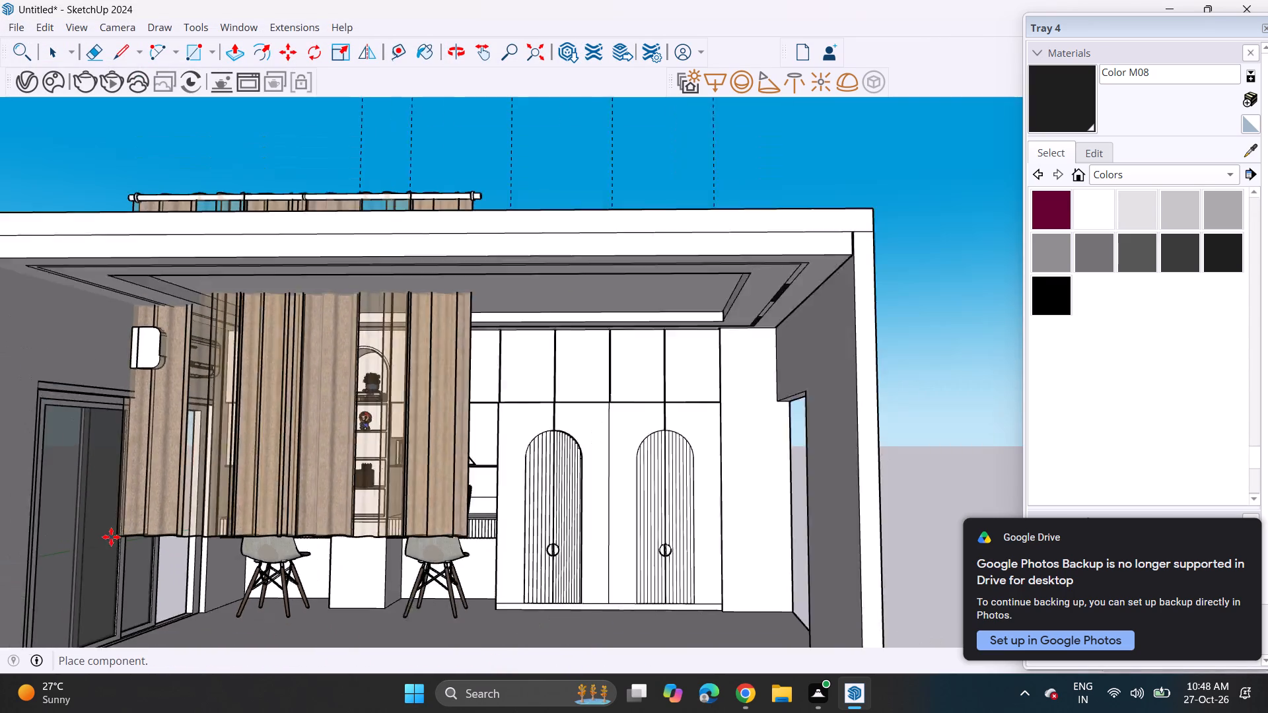
scroll(111, 537, "down", 5)
middle_click_drag(141, 535, 397, 294, "shift")
scroll(392, 300, "up", 1, "shift")
middle_click_drag(397, 296, 353, 426)
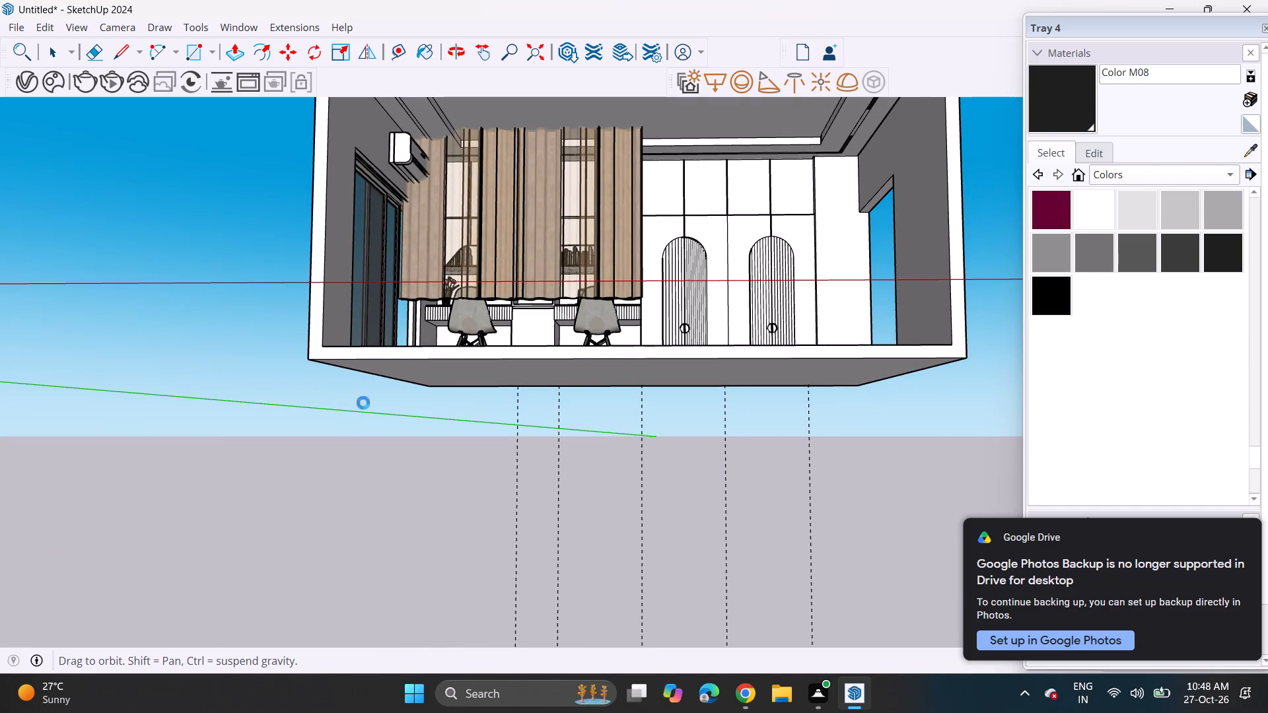
scroll(406, 283, "down", 1)
middle_click_drag(402, 294, 375, 397)
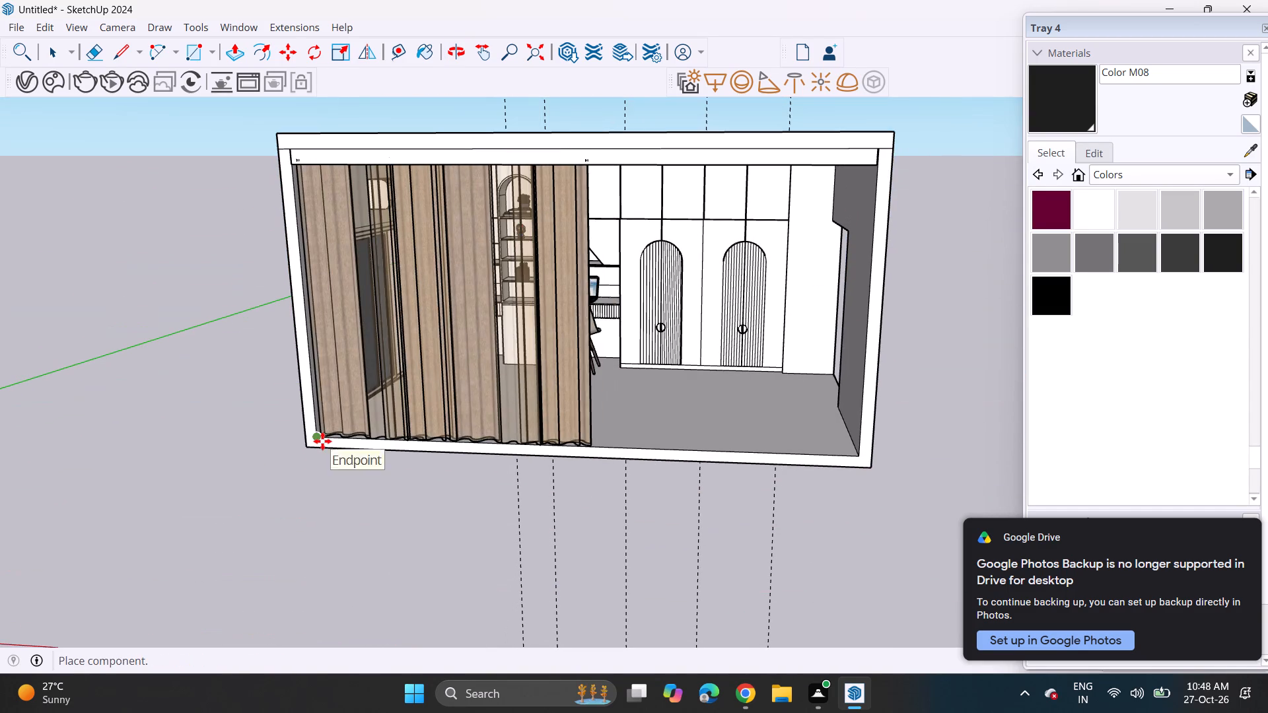
left_click(322, 441)
Rotate the curtains on the ground plane so they run parallel to the side wall with the sliding door.
left_click(308, 57)
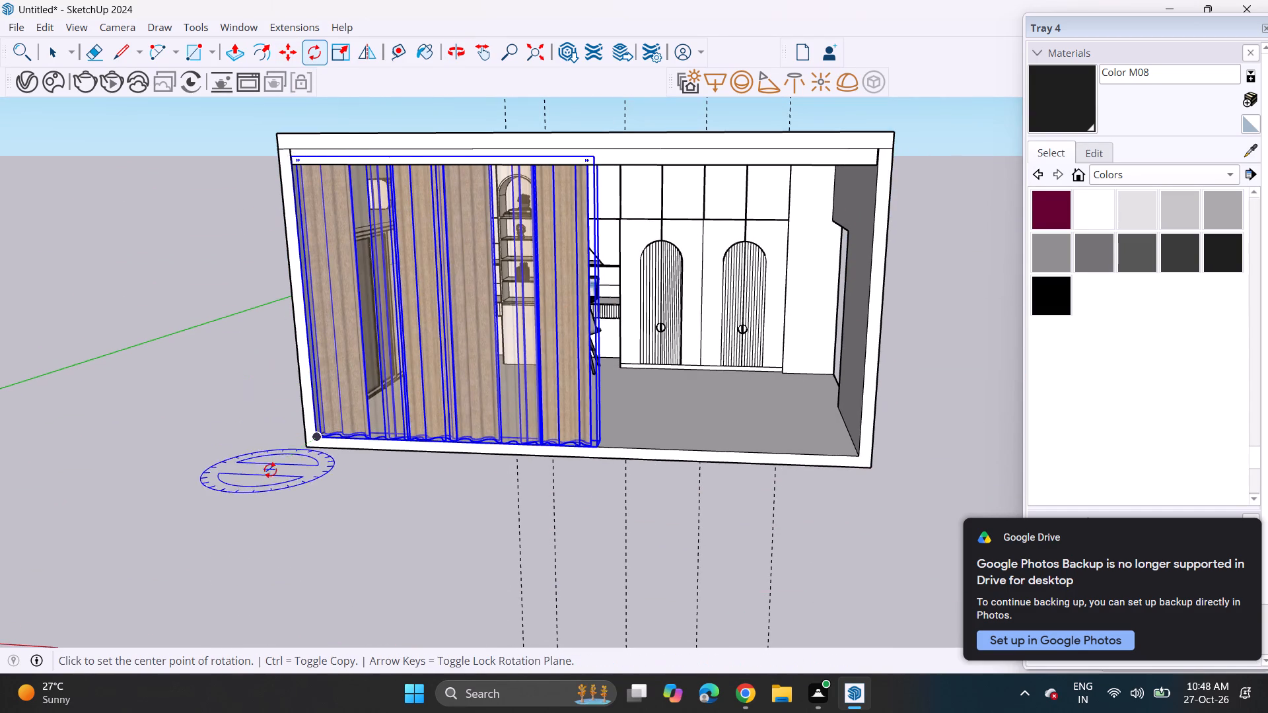
left_click(248, 495)
left_click(140, 485)
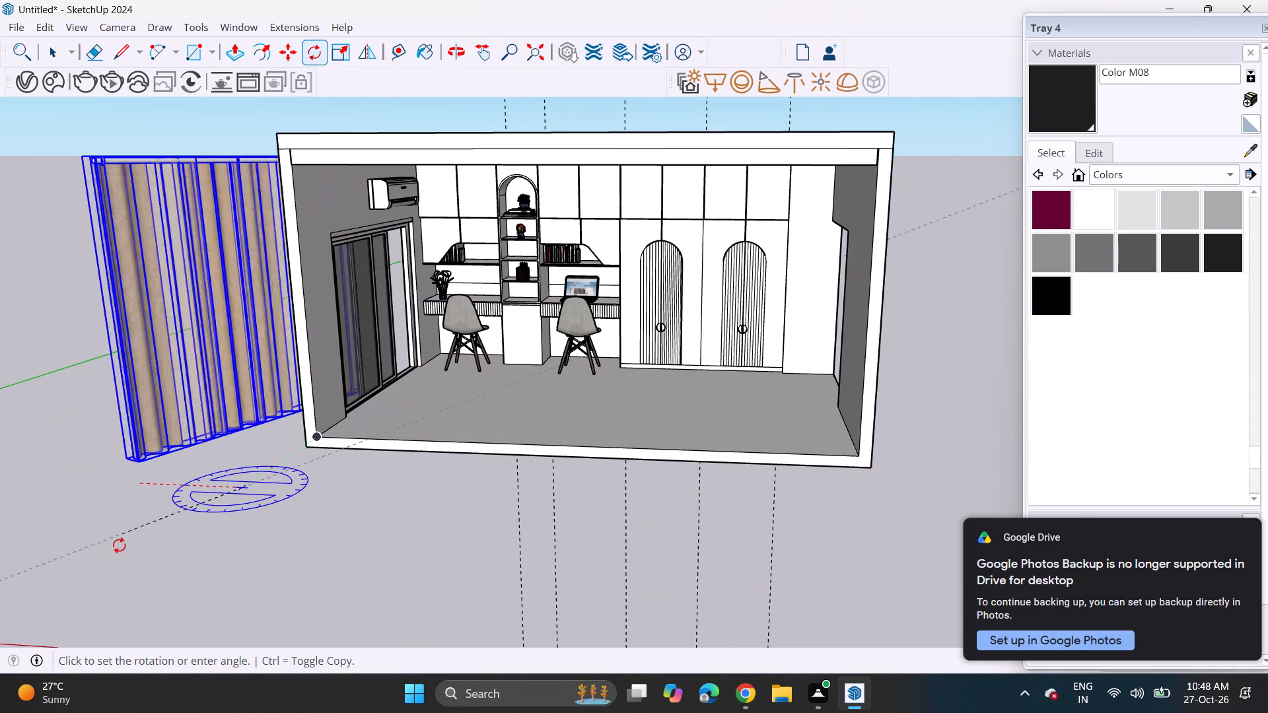
left_click(127, 575)
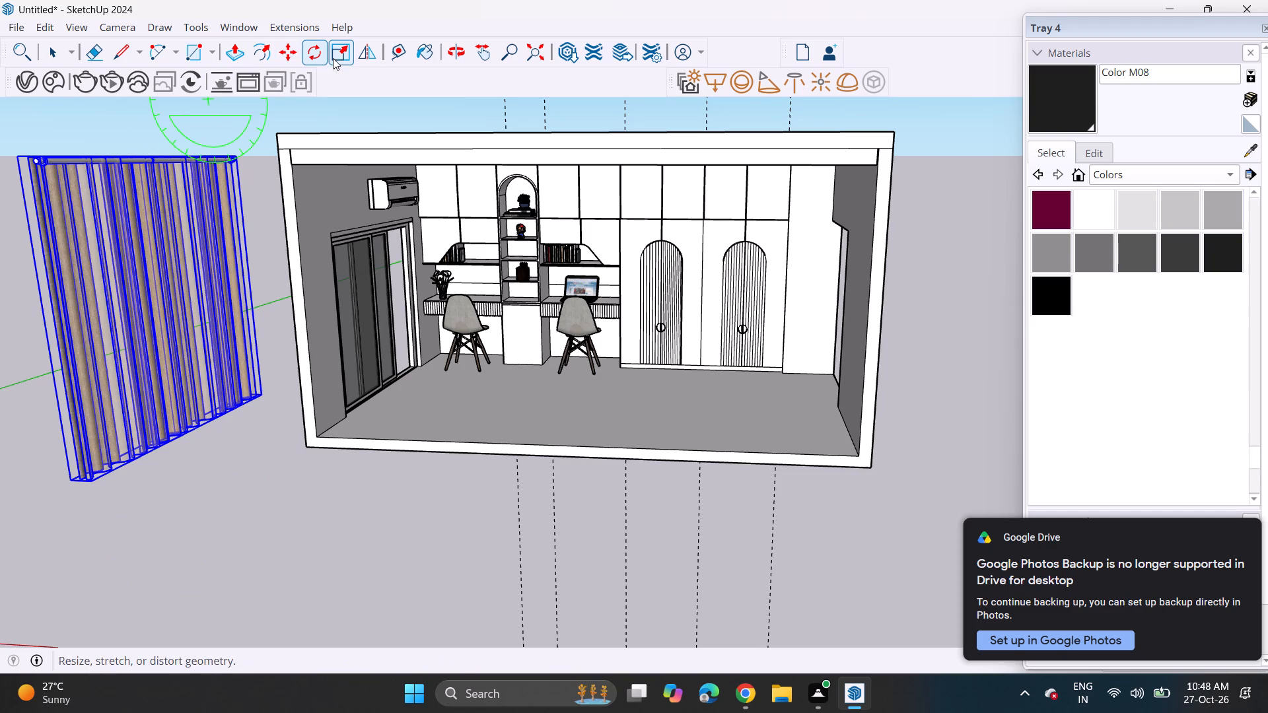
Scale the curtains down uniformly to a small fraction of their imported size.
left_click(340, 50)
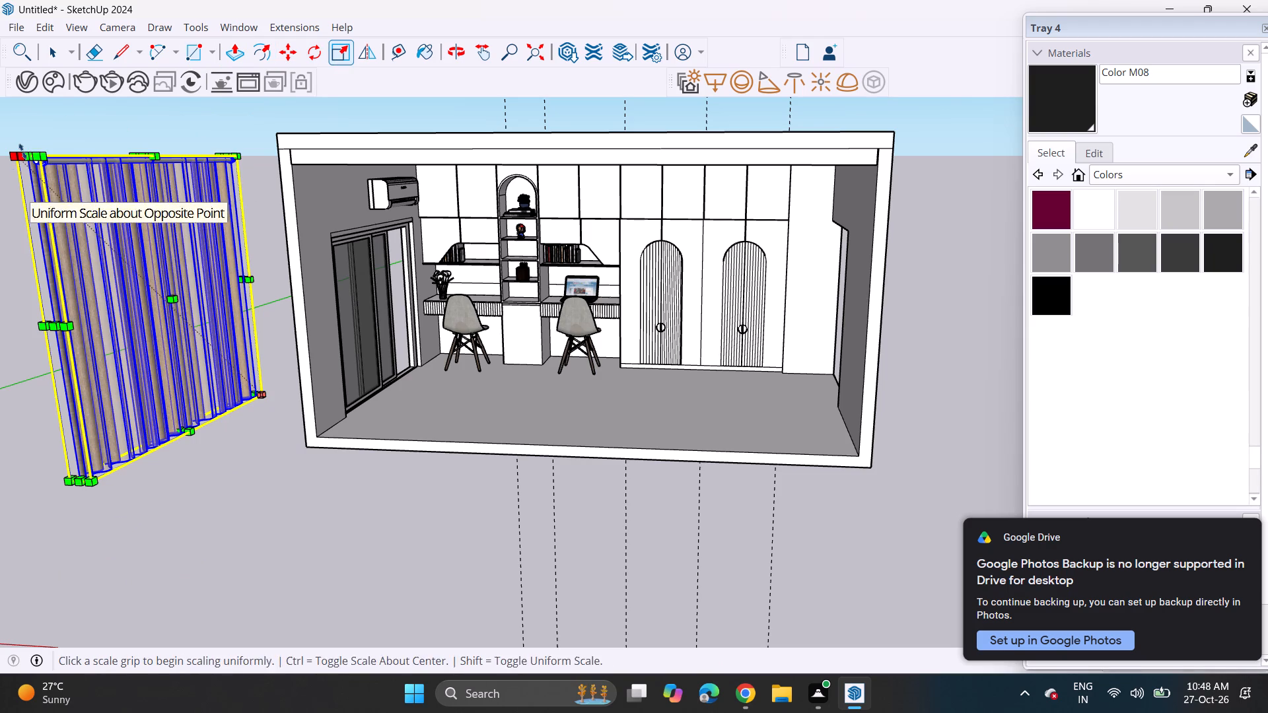
left_click(22, 151)
left_click(236, 323)
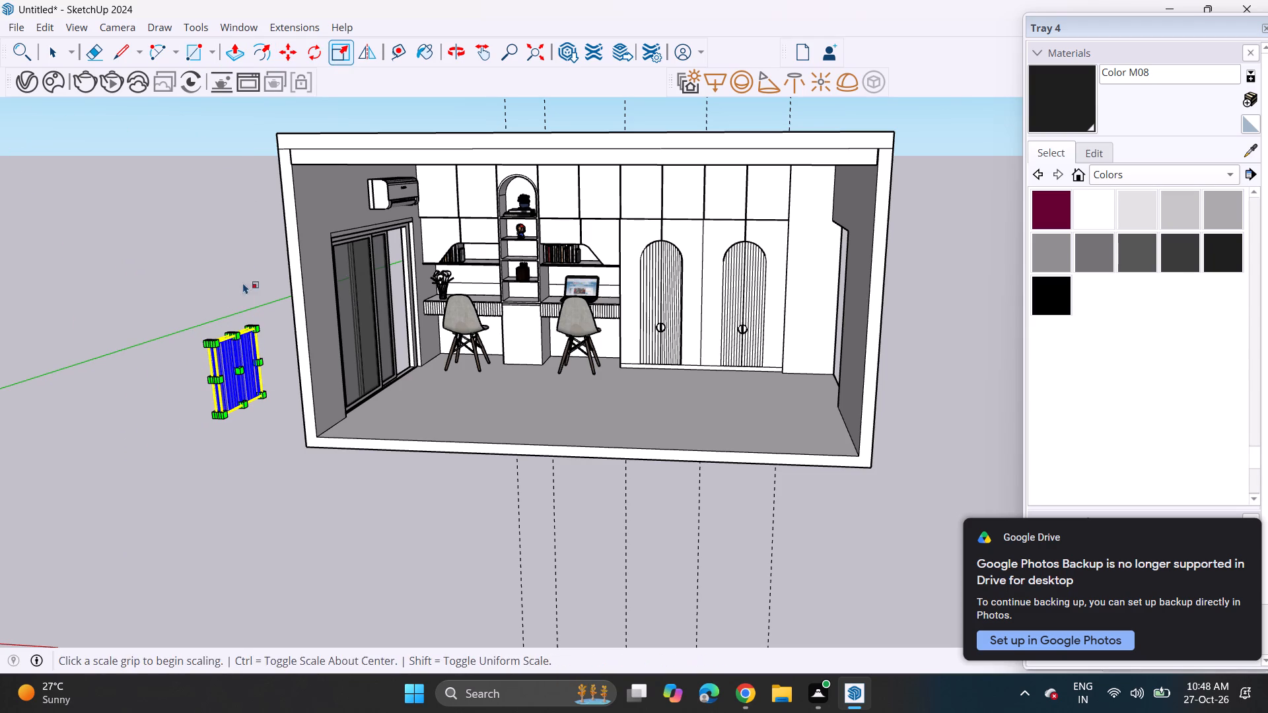
Move the scaled-down curtains into the room to the upper front part of the sliding door.
left_click(297, 54)
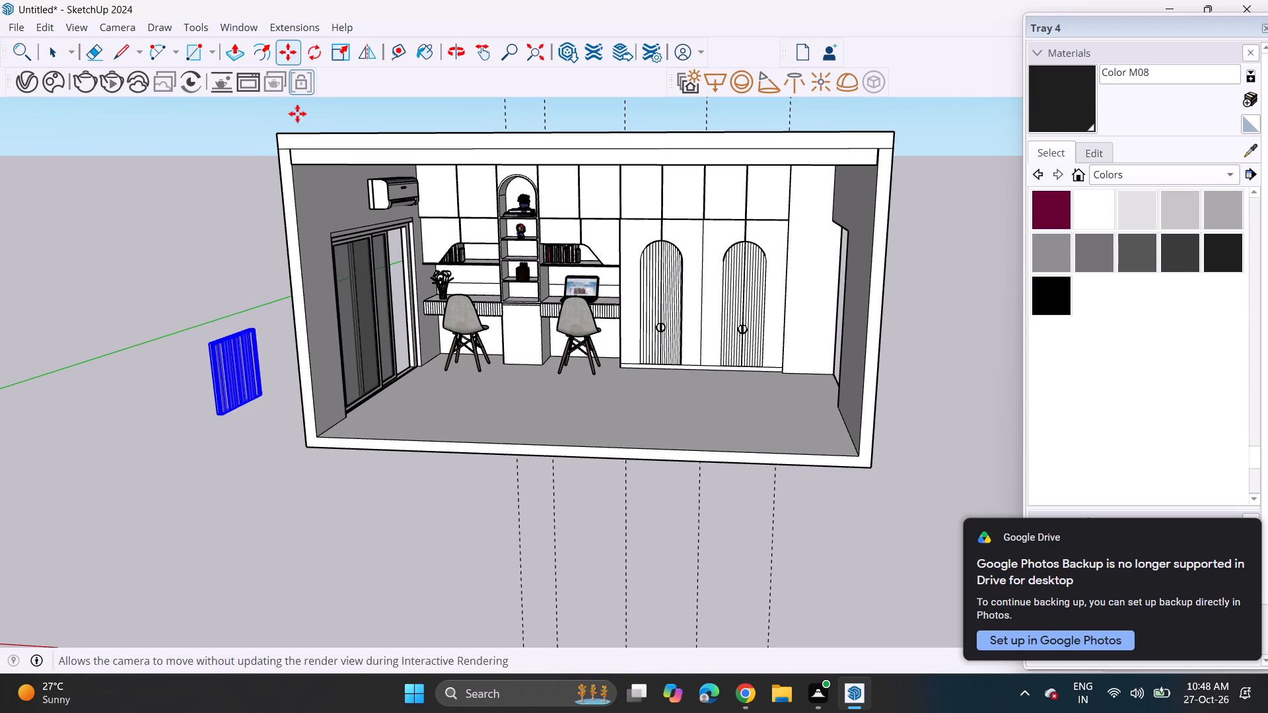
scroll(237, 344, "up", 4)
left_click(197, 344)
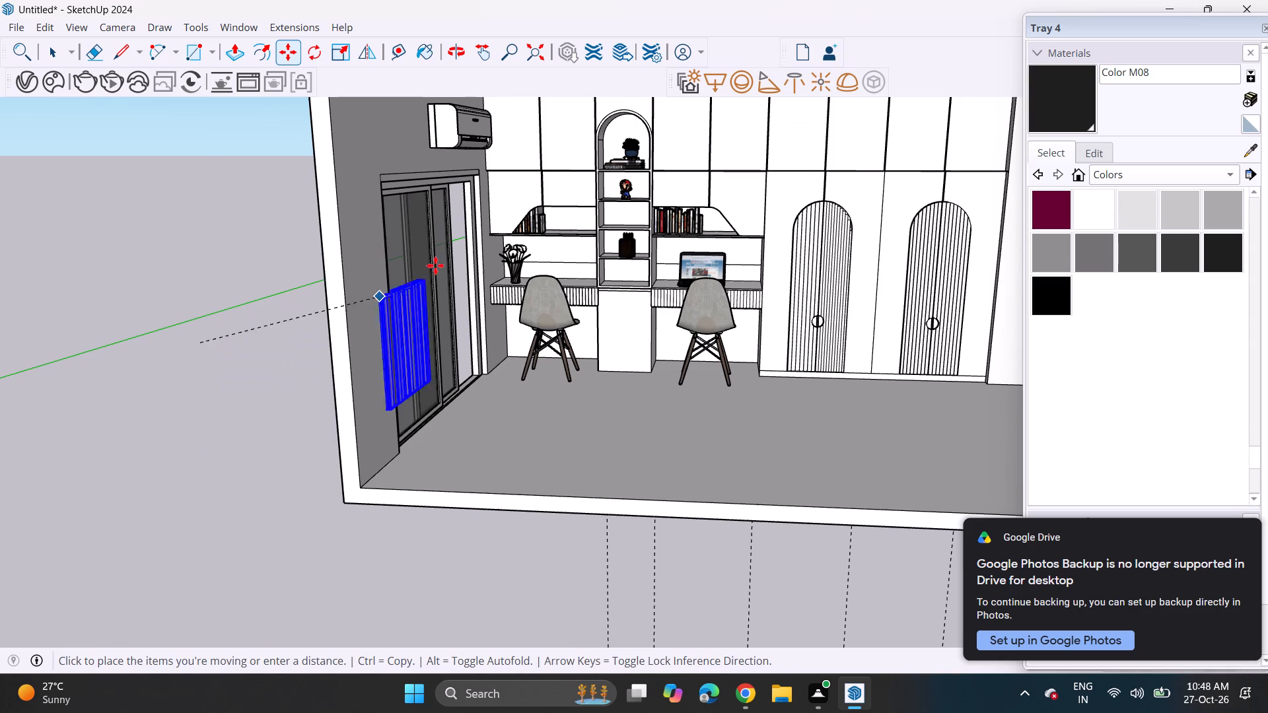
scroll(429, 201, "up", 7)
scroll(420, 190, "down", 1)
scroll(420, 190, "up", 1)
middle_click_drag(410, 162, 396, 77)
scroll(409, 156, "up", 1)
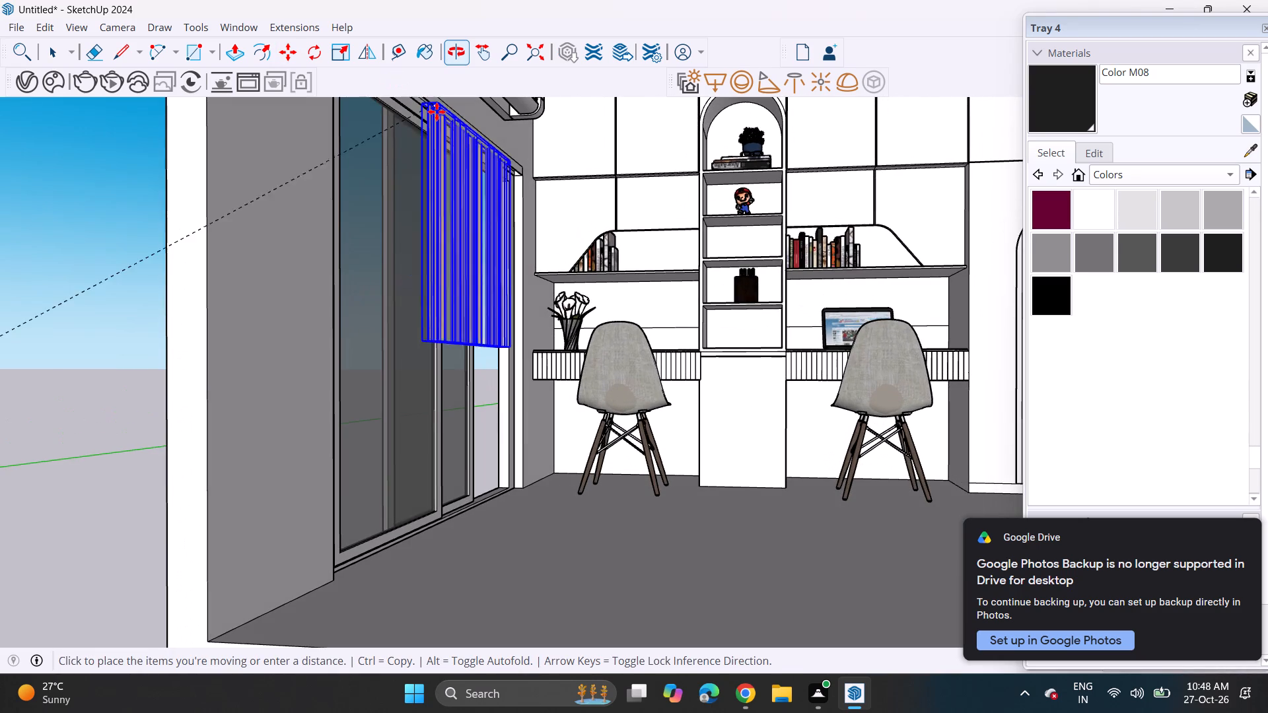
scroll(440, 128, "up", 1)
middle_click_drag(440, 128, 418, 281)
middle_click_drag(418, 270, 421, 189)
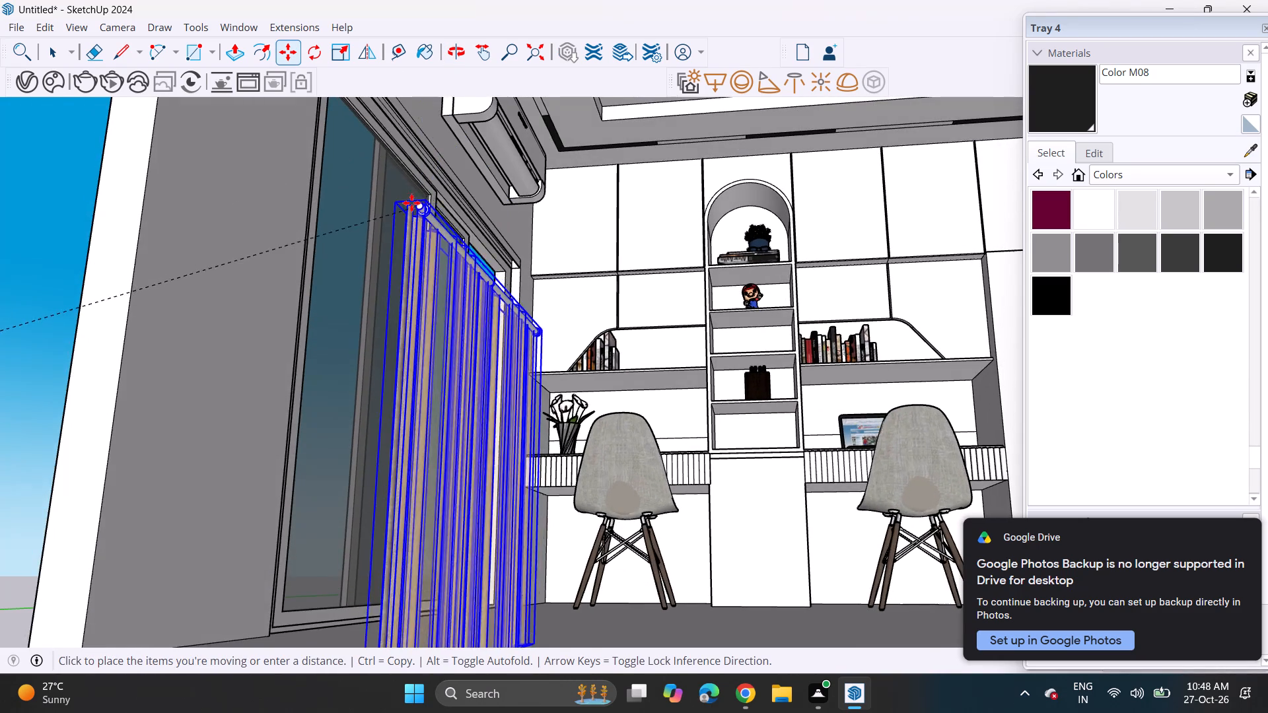
scroll(413, 187, "up", 3)
middle_click_drag(417, 159, 462, 496)
scroll(341, 186, "up", 1)
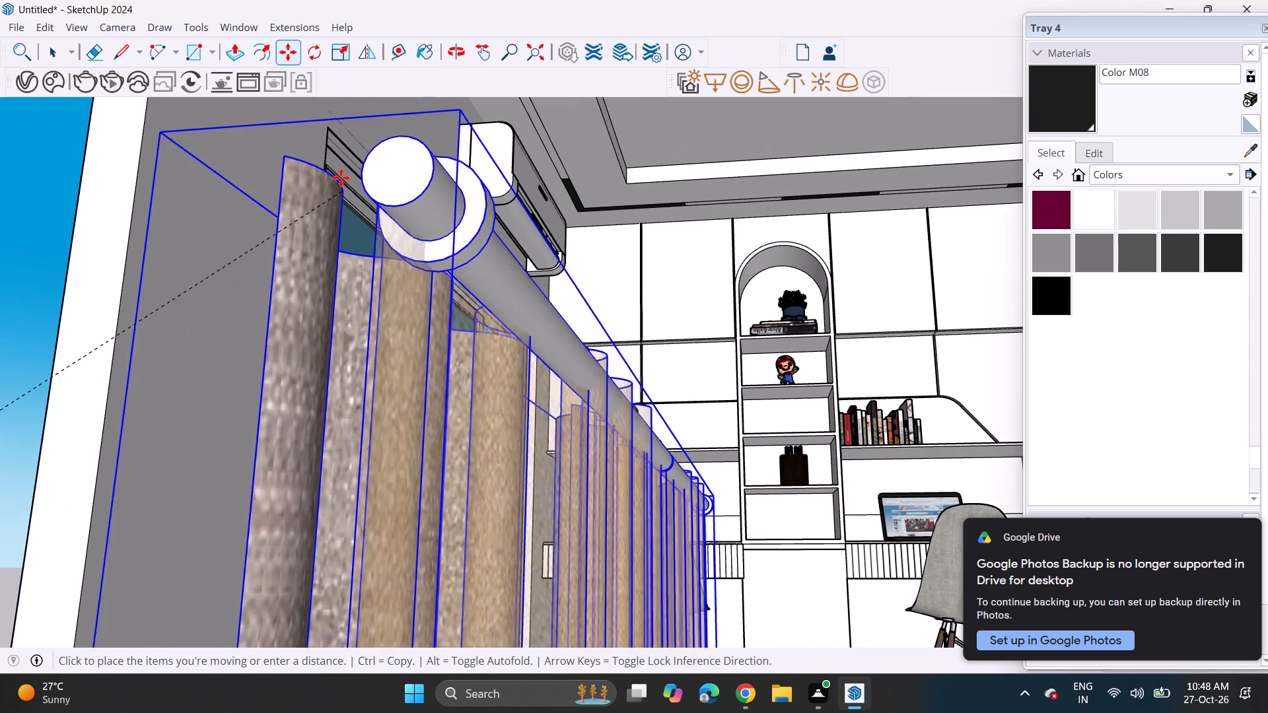
middle_click_drag(343, 178, 356, 375)
scroll(343, 238, "down", 8)
scroll(345, 228, "up", 1)
scroll(347, 205, "down", 3)
scroll(347, 205, "up", 1)
scroll(347, 205, "down", 1)
scroll(347, 205, "up", 1)
scroll(352, 203, "down", 10)
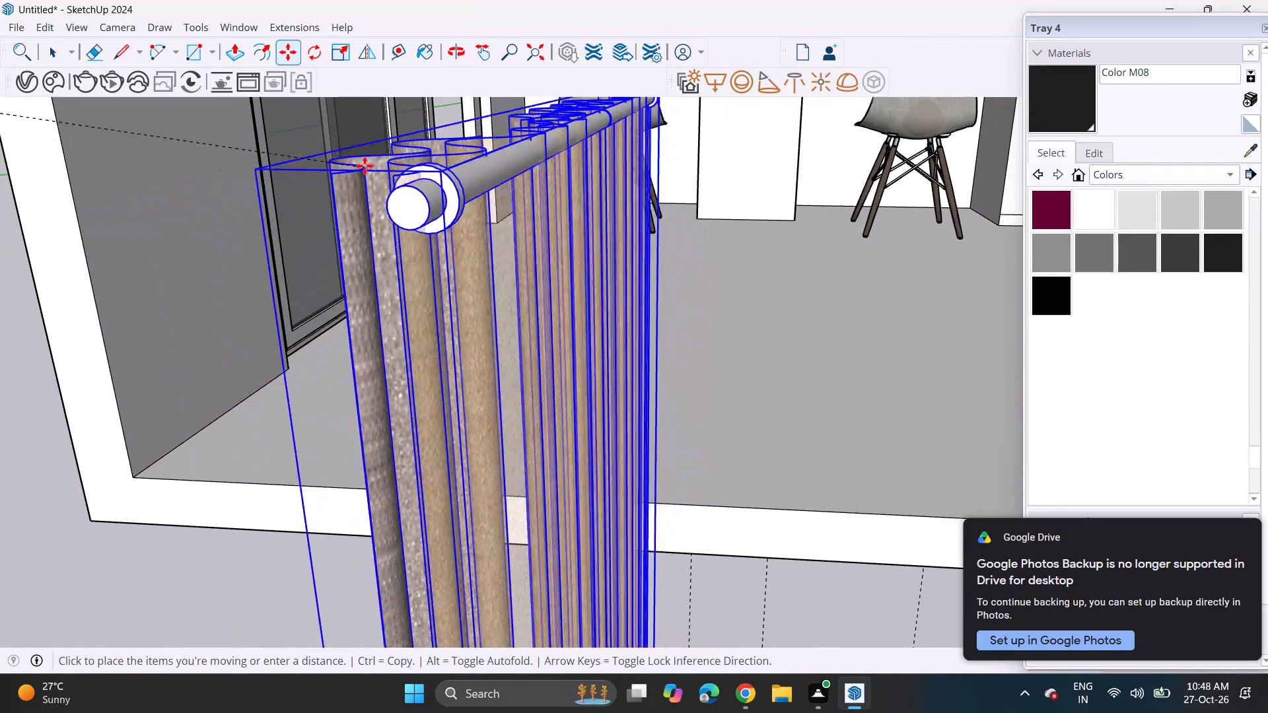
scroll(365, 166, "down", 3)
scroll(365, 167, "up", 3)
scroll(365, 168, "down", 6)
scroll(363, 184, "up", 1)
scroll(363, 186, "down", 2)
scroll(362, 194, "up", 1)
scroll(360, 194, "down", 5)
scroll(360, 200, "up", 1)
scroll(360, 200, "down", 20)
scroll(360, 203, "up", 1)
scroll(360, 203, "down", 4)
middle_click_drag(334, 112, 416, 448, "shift")
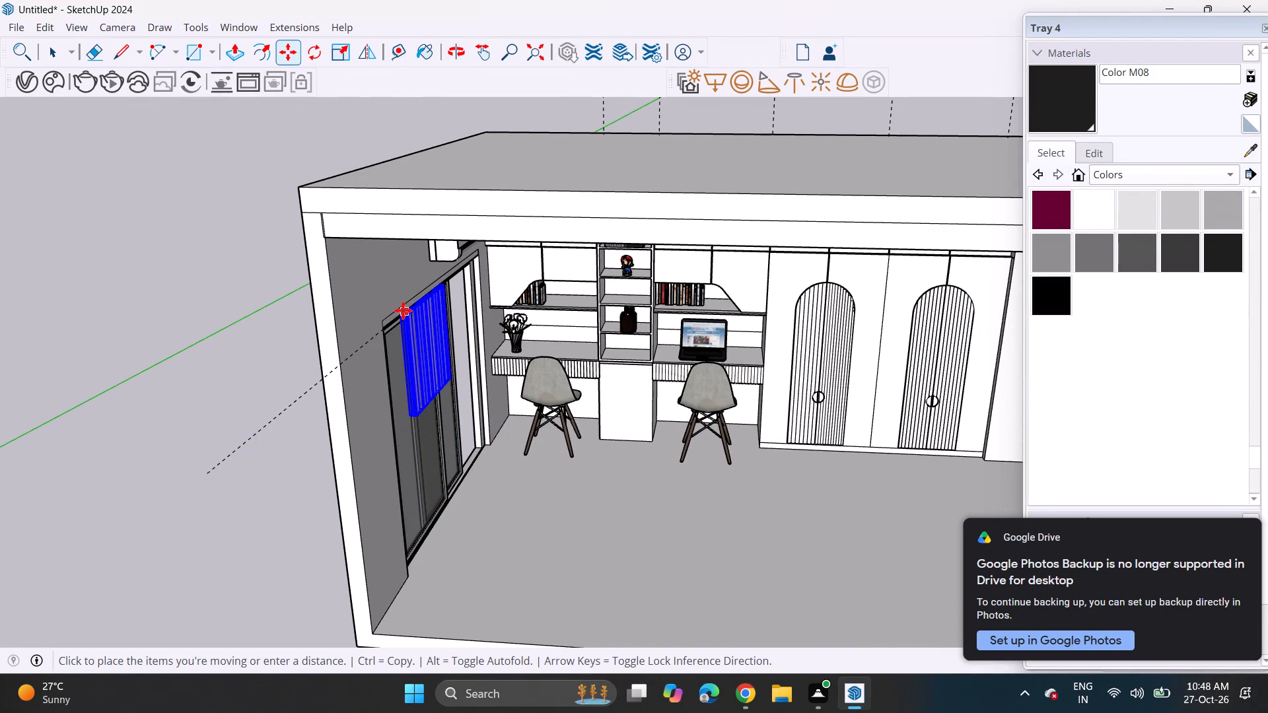
left_click(397, 318)
Shift the curtains slightly so they sit against the sliding door's upper frame.
scroll(429, 322, "up", 2)
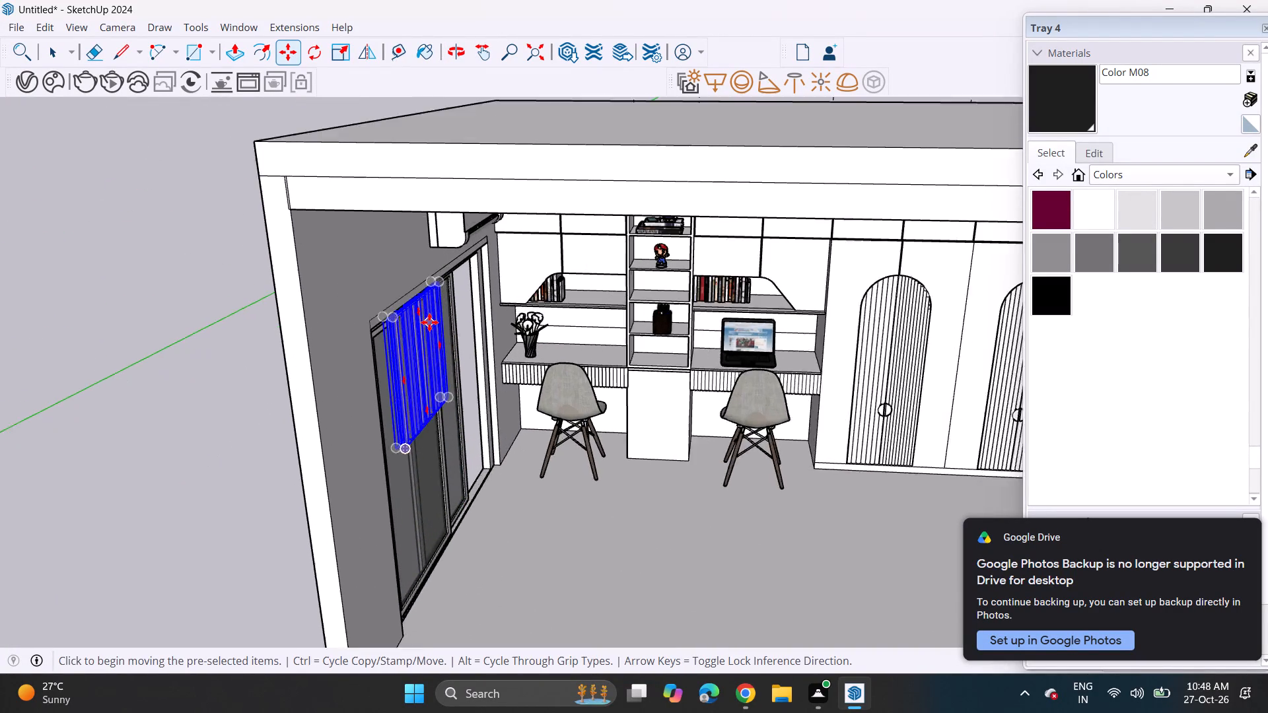
scroll(429, 322, "up", 3)
scroll(429, 322, "down", 1)
scroll(427, 319, "up", 4)
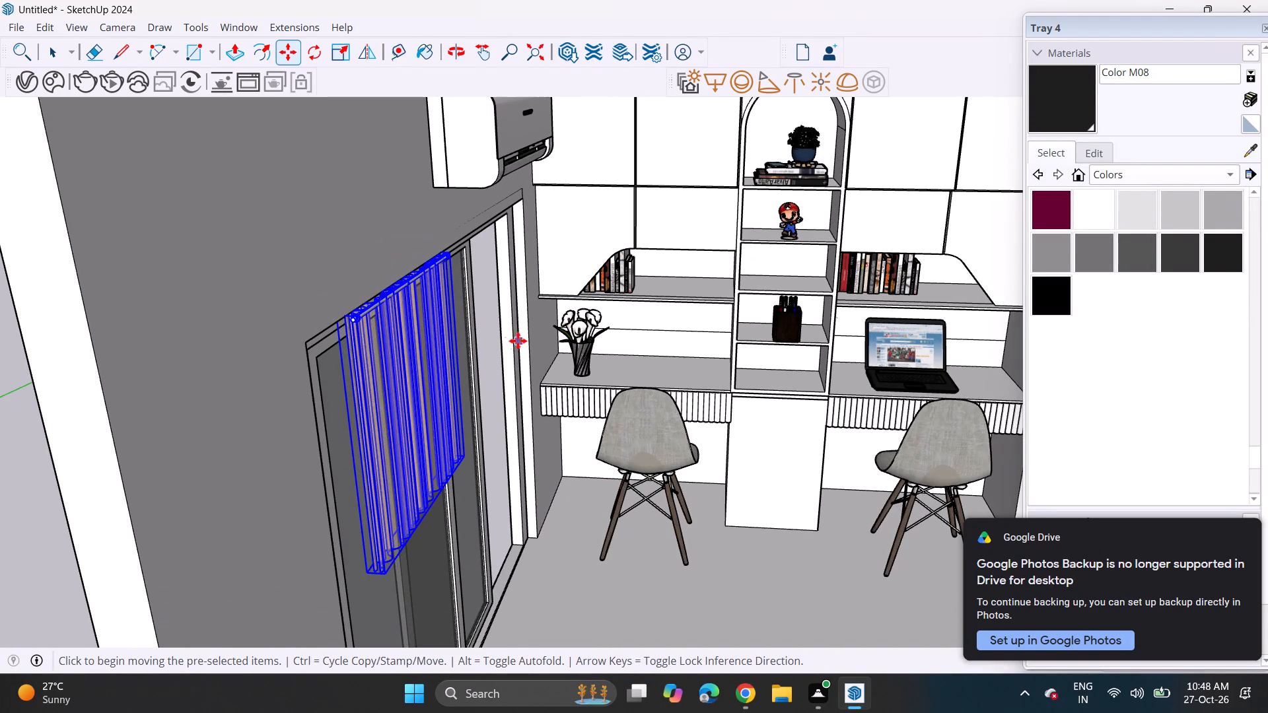
middle_click_drag(487, 330, 438, 294)
middle_click_drag(352, 319, 452, 347)
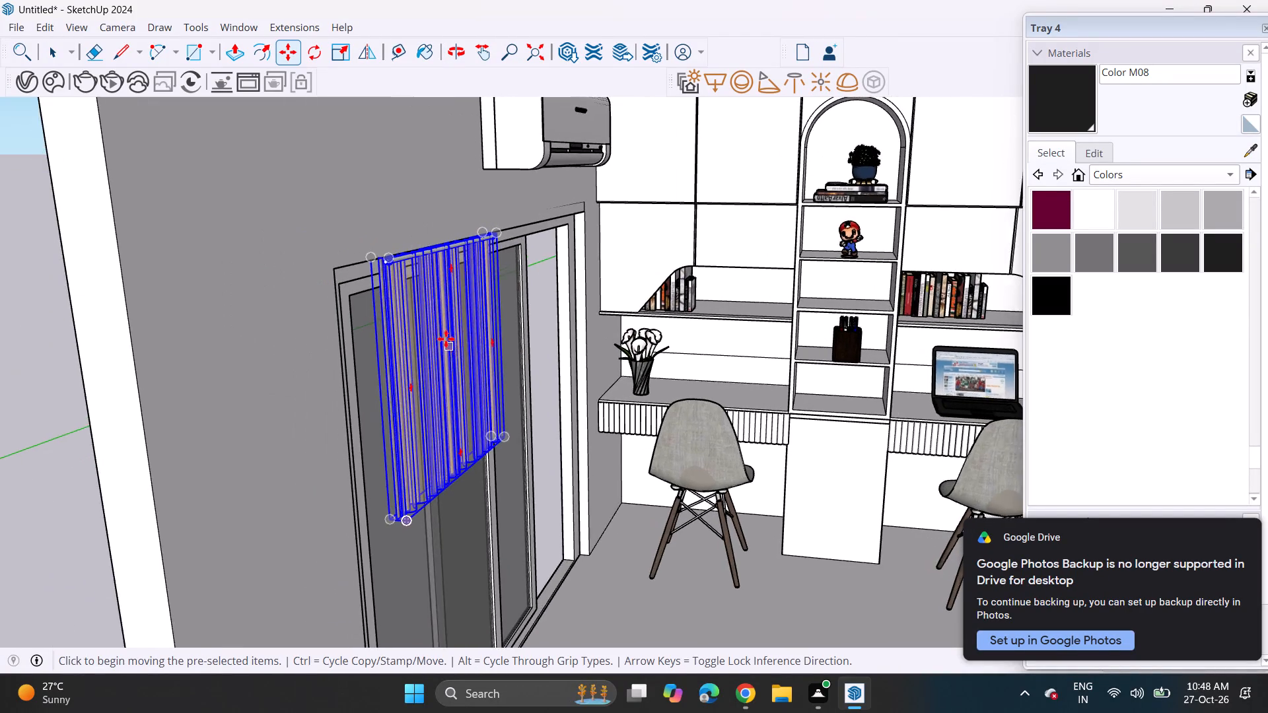
scroll(442, 330, "up", 4)
left_click(451, 369)
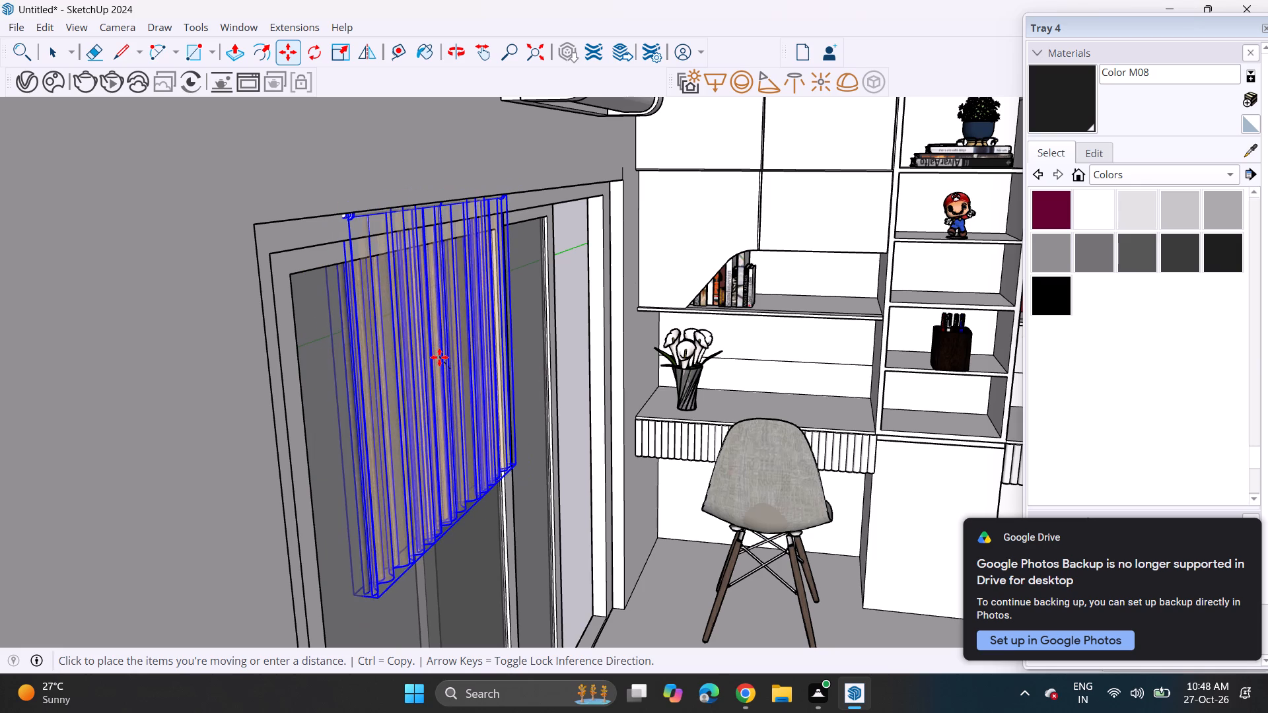
left_click(439, 357)
Scale the curtains up uniformly until they reach the sliding door's lower corner near the study desk.
middle_click_drag(405, 362, 386, 278)
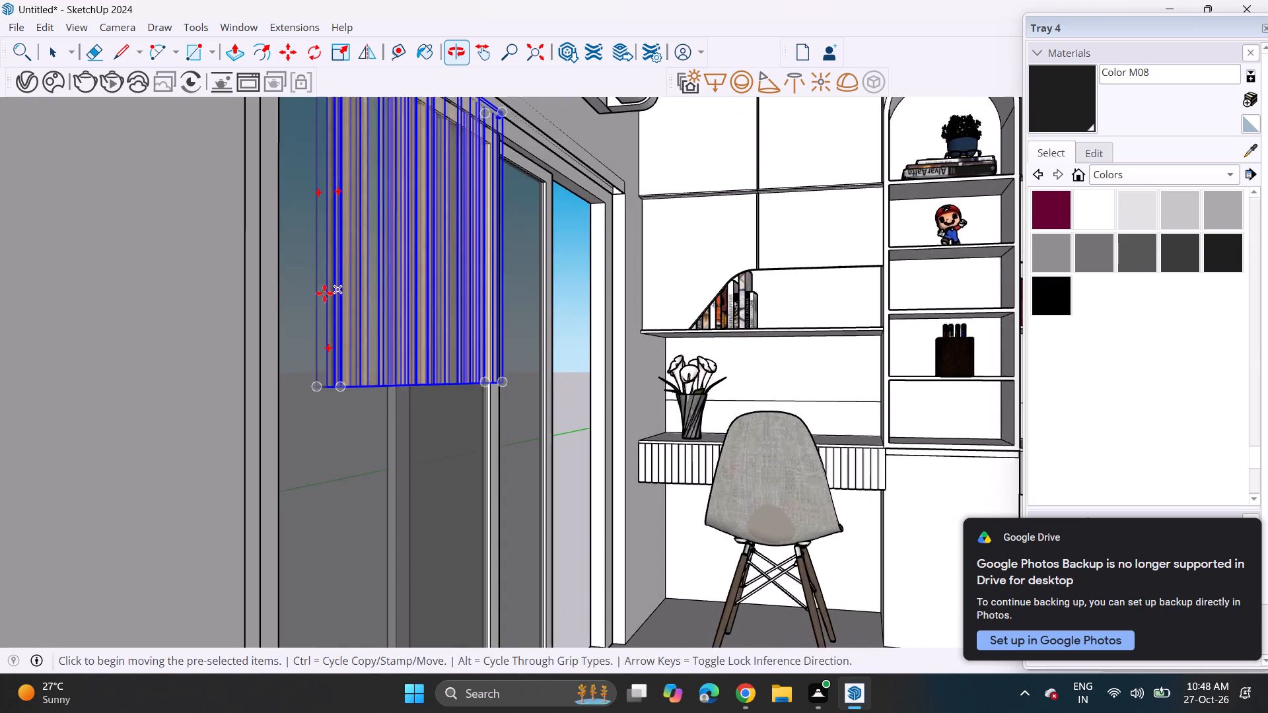
scroll(281, 297, "down", 5)
scroll(361, 318, "down", 4)
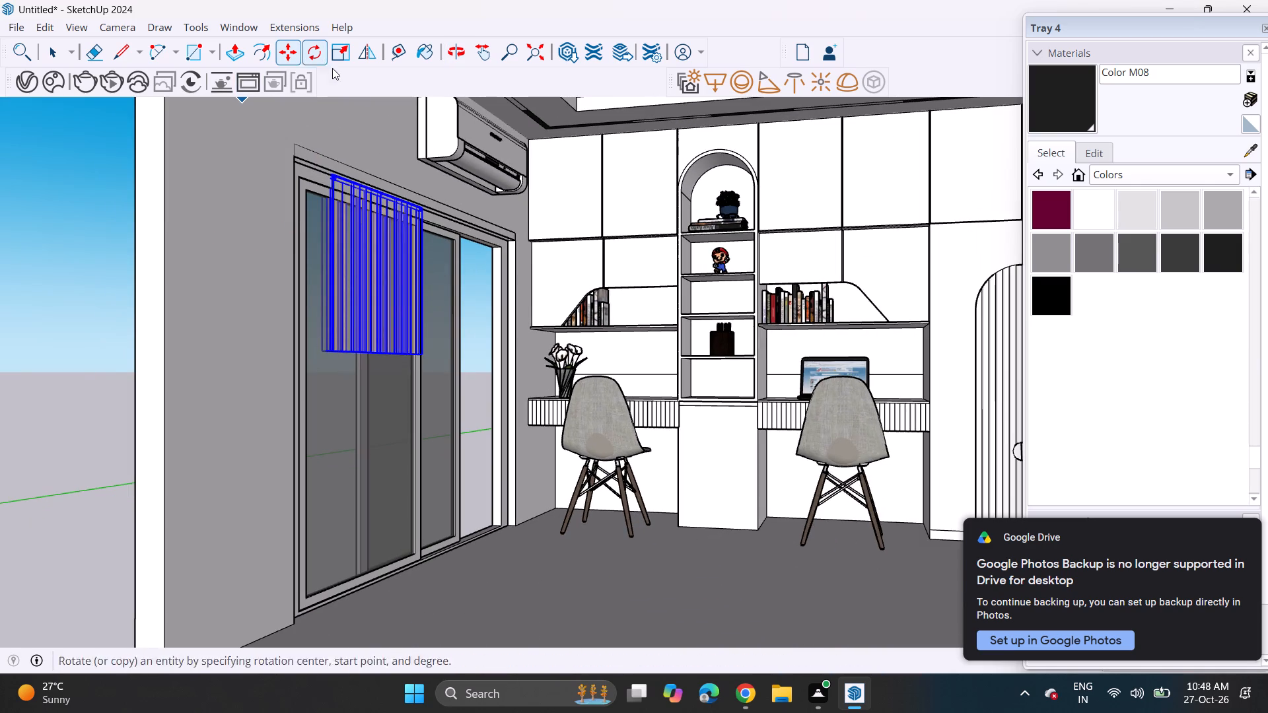
left_click(347, 58)
middle_click_drag(478, 438, 350, 485)
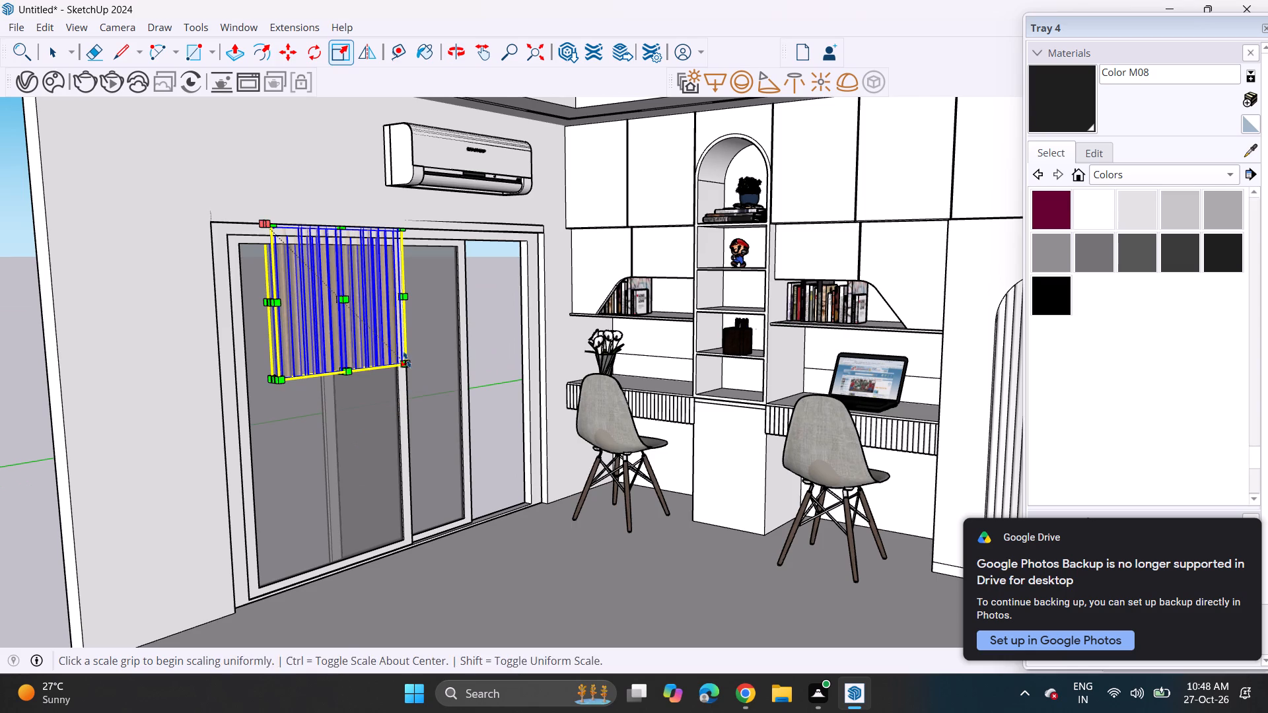
left_click(407, 360)
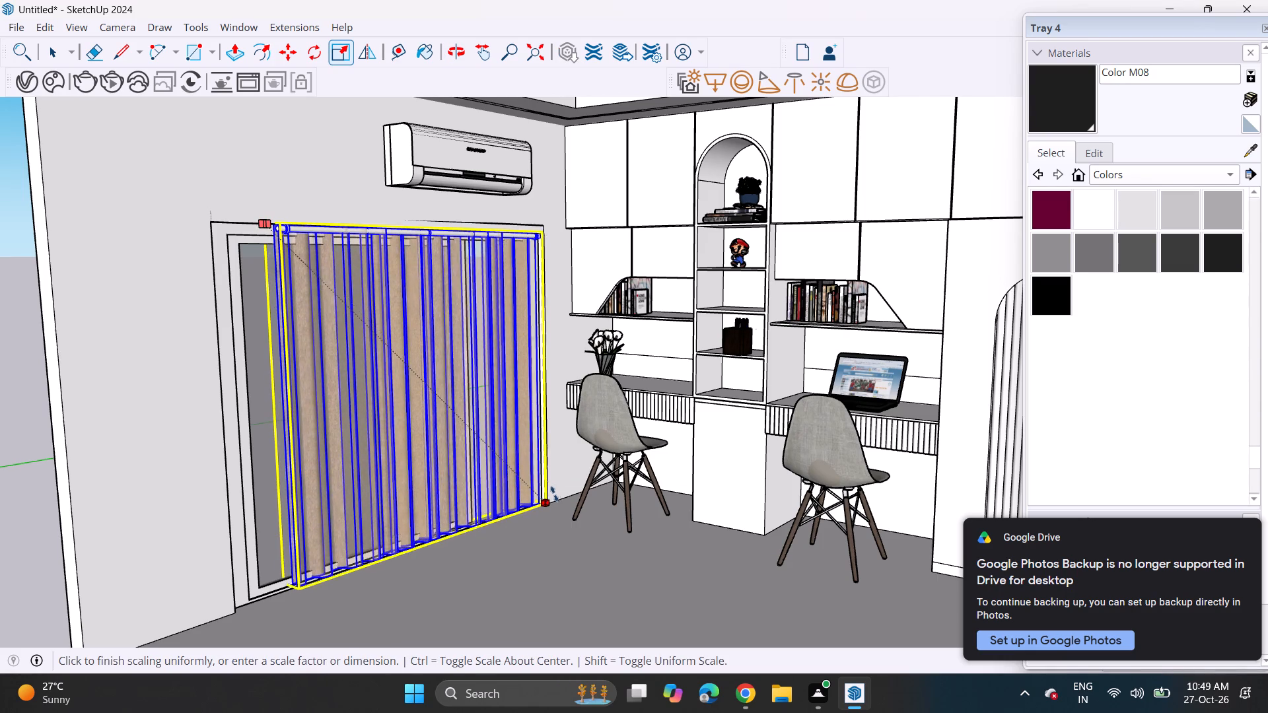
left_click(554, 494)
Stretch only the curtains' width toward the room's front so they span the sliding door opening.
left_click(278, 409)
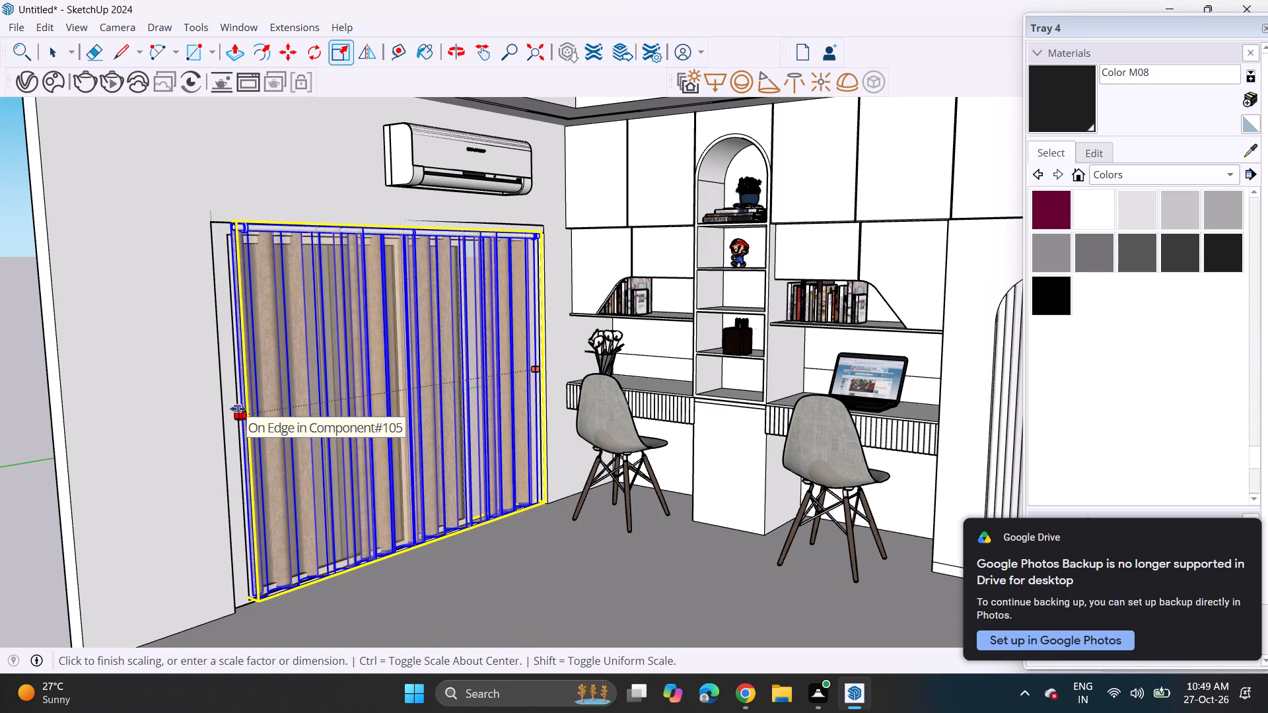
left_click(238, 409)
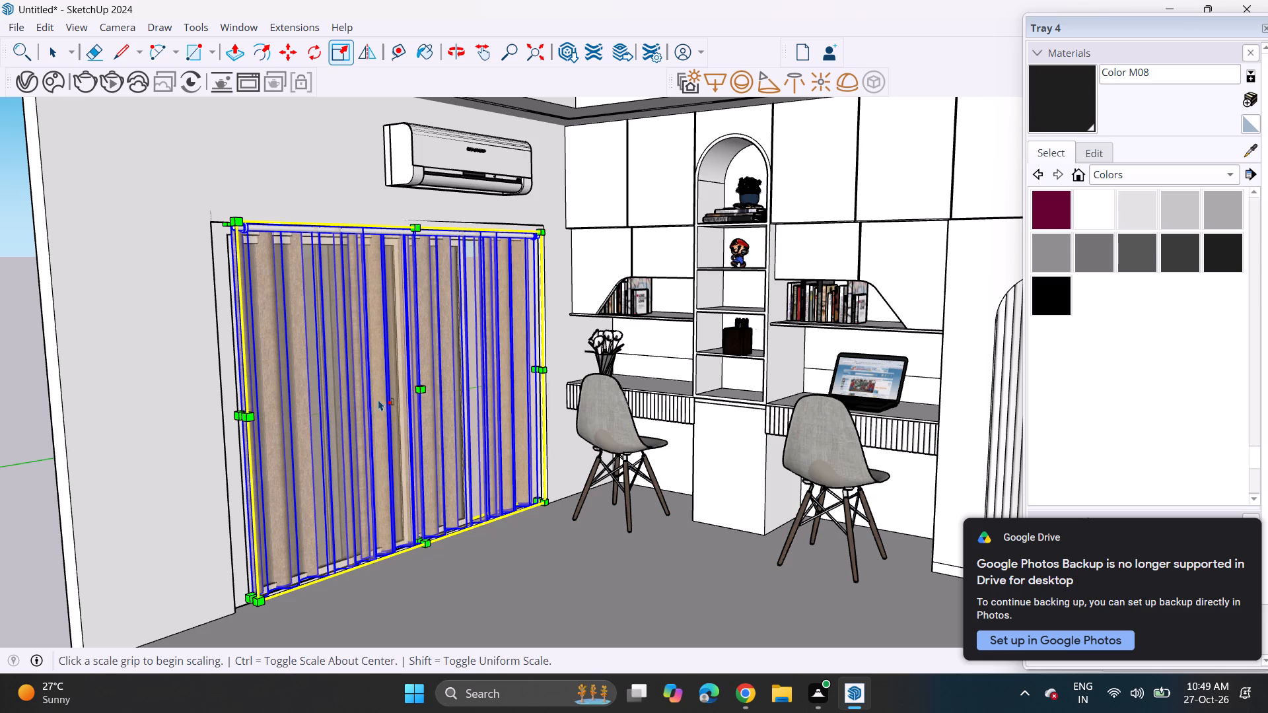
key("space")
left_click(445, 408)
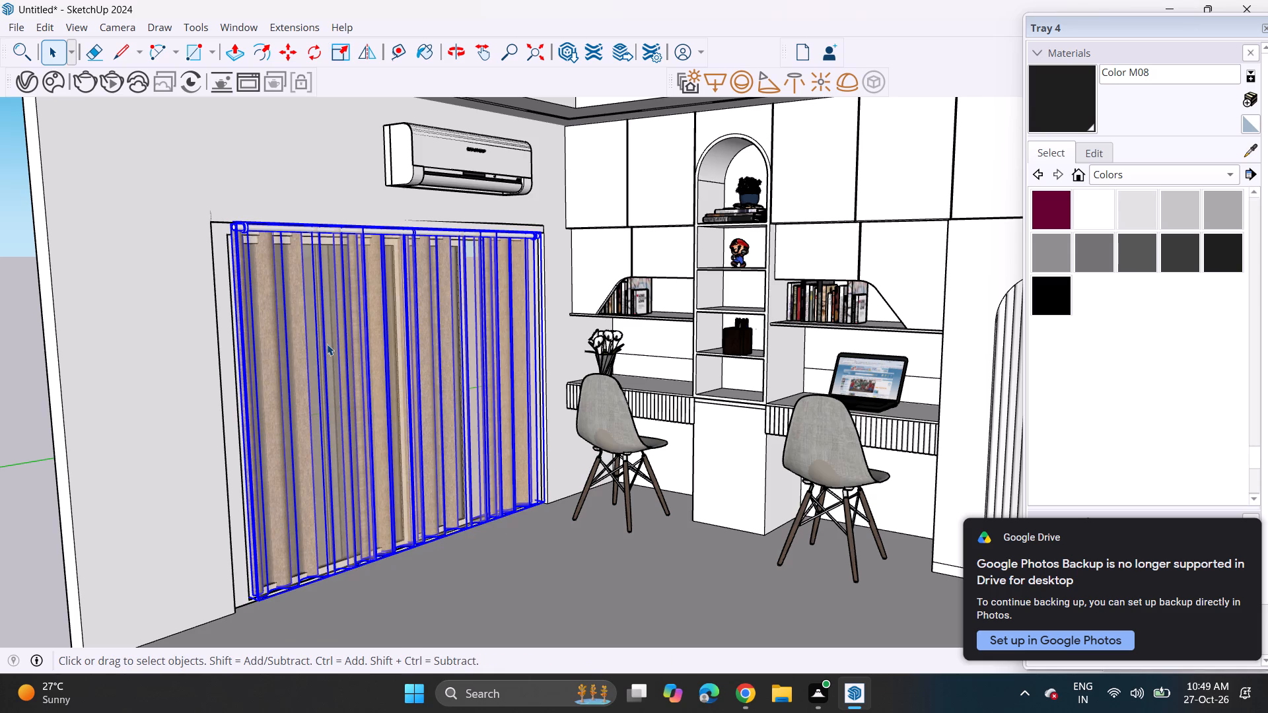
Push/pull the side wall face around the curtained sliding door by a very small amount.
middle_click_drag(327, 343, 250, 353)
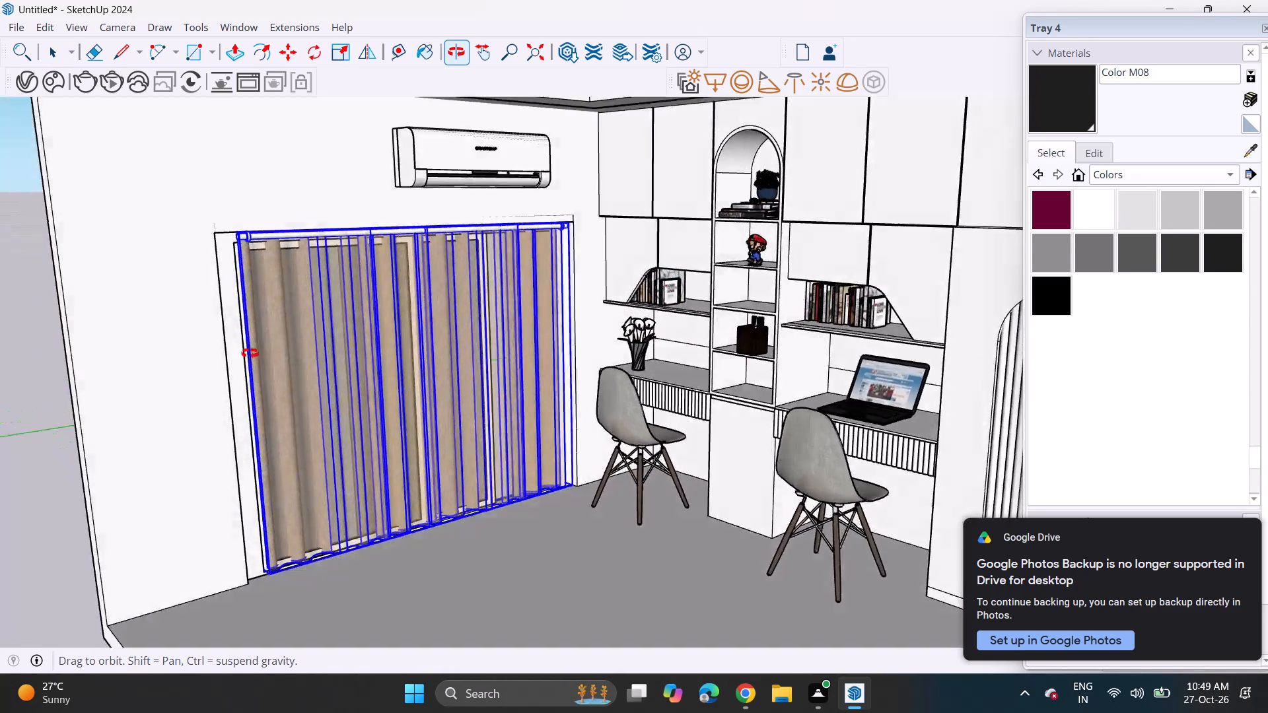
middle_click_drag(250, 353, 515, 398)
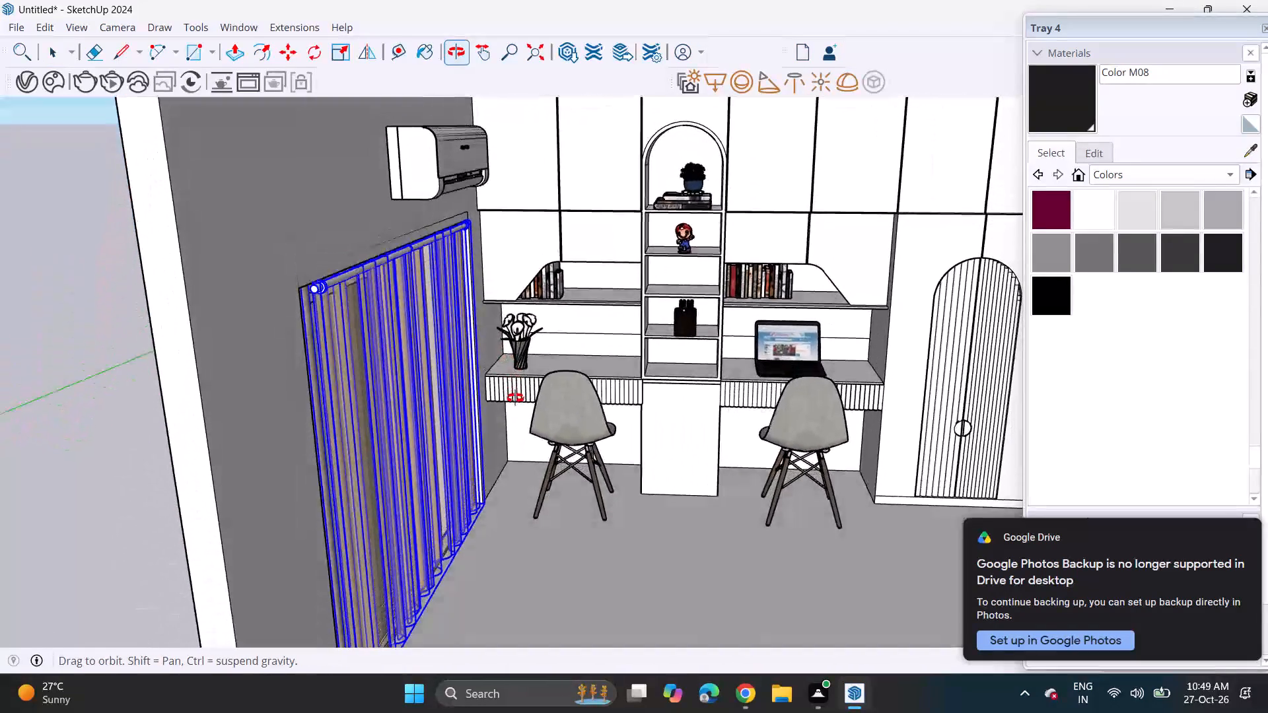
middle_click_drag(515, 398, 459, 402)
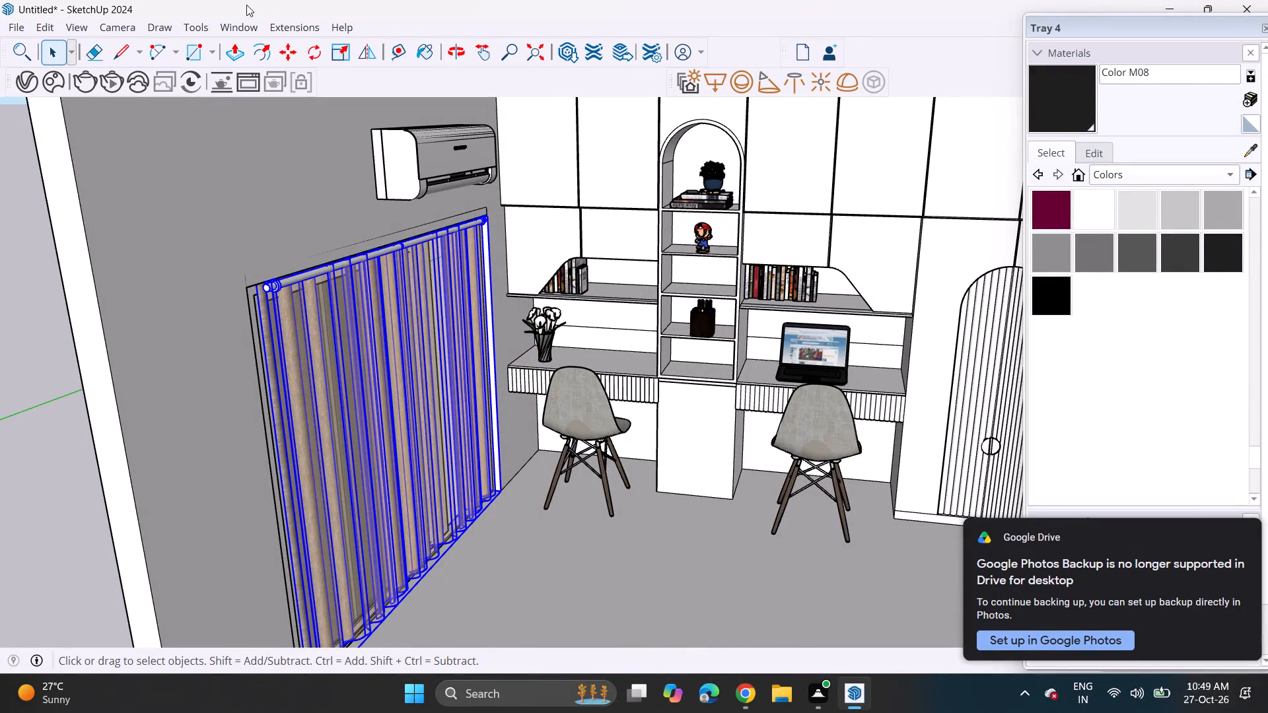
left_click(227, 59)
scroll(312, 277, "up", 5)
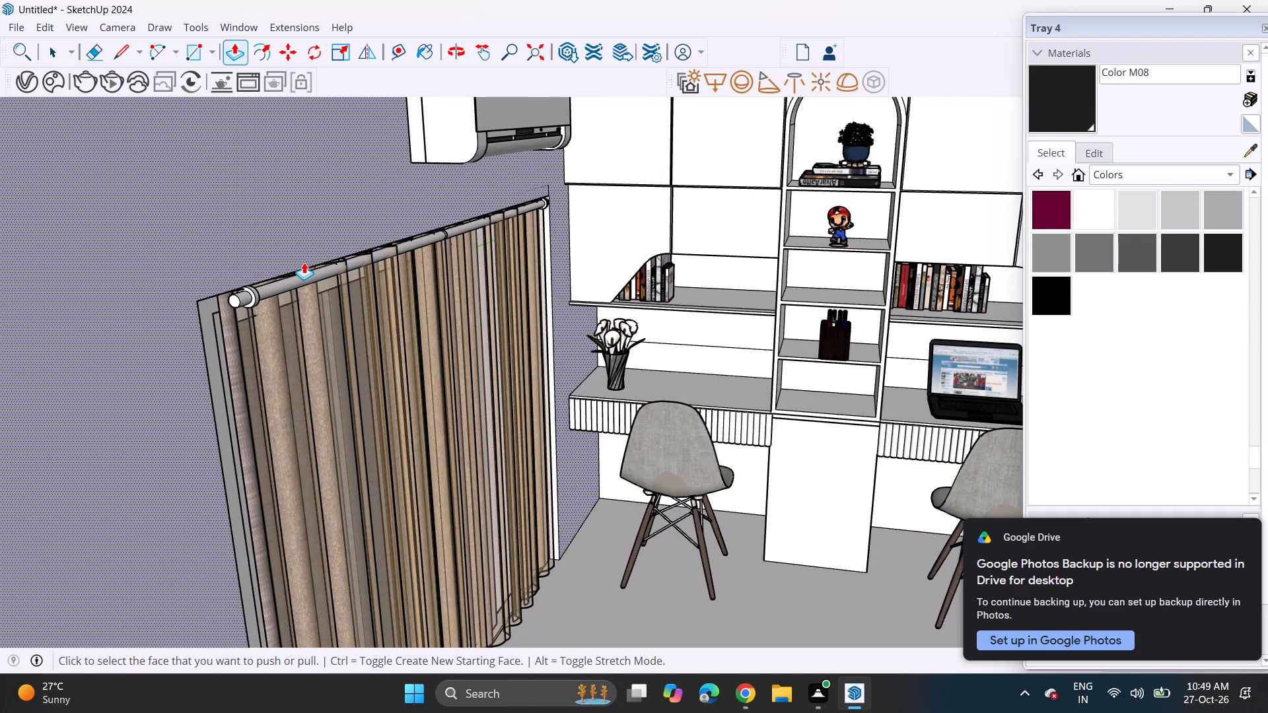
left_click(304, 262)
left_click(308, 261)
key("space")
left_click(451, 304)
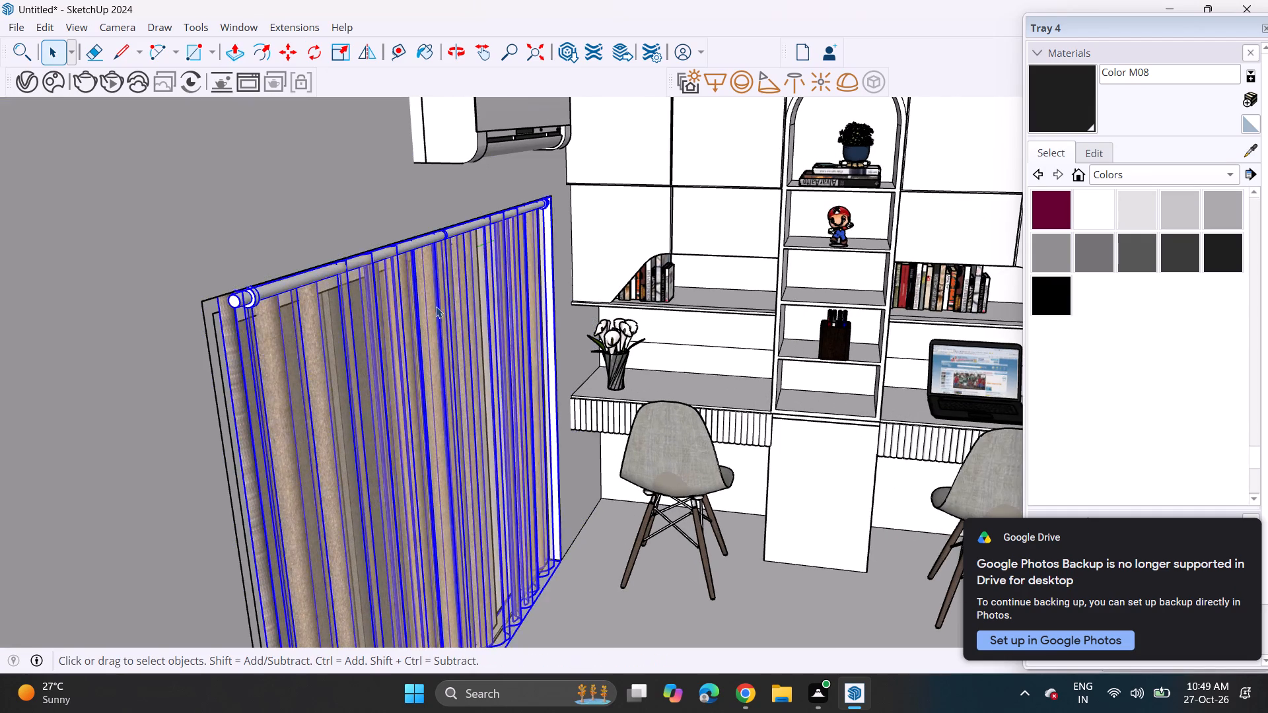
Explode the curtains into separately selectable fabric panels.
scroll(416, 302, "down", 6)
middle_click_drag(446, 339, 328, 335)
middle_click_drag(326, 324, 362, 259)
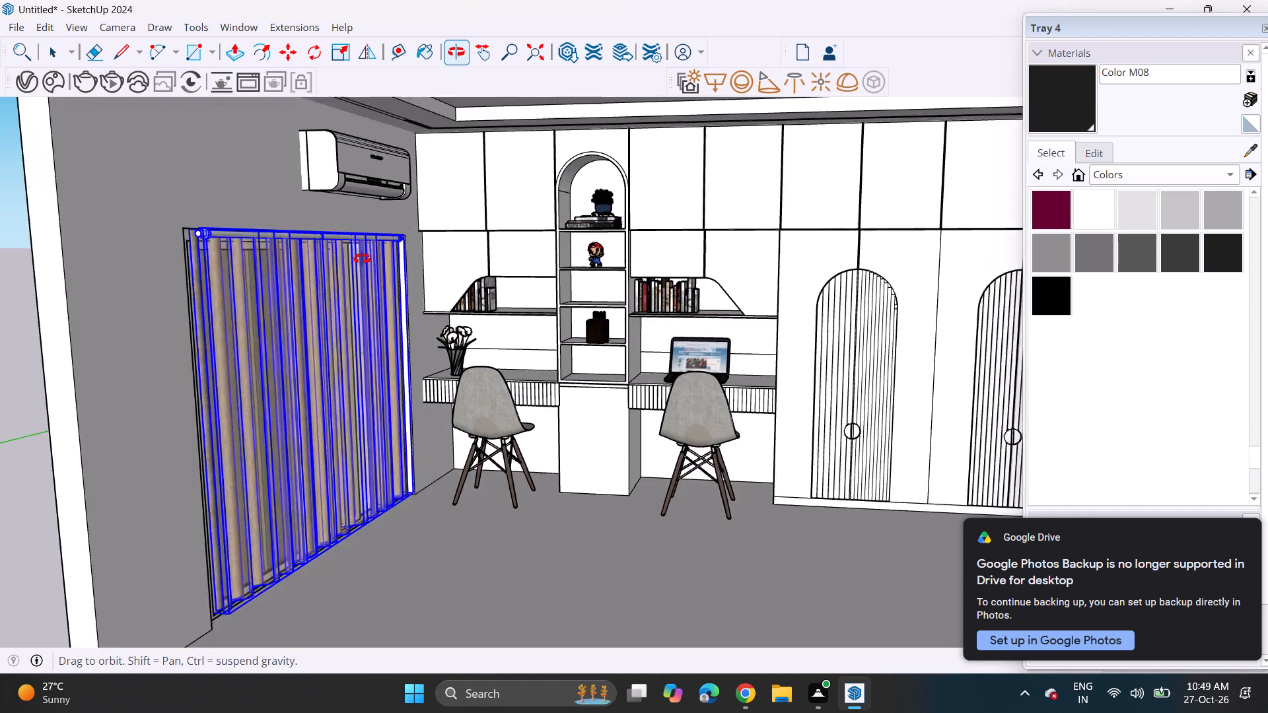
middle_click_drag(362, 259, 417, 257)
middle_click_drag(405, 267, 291, 245, "shift")
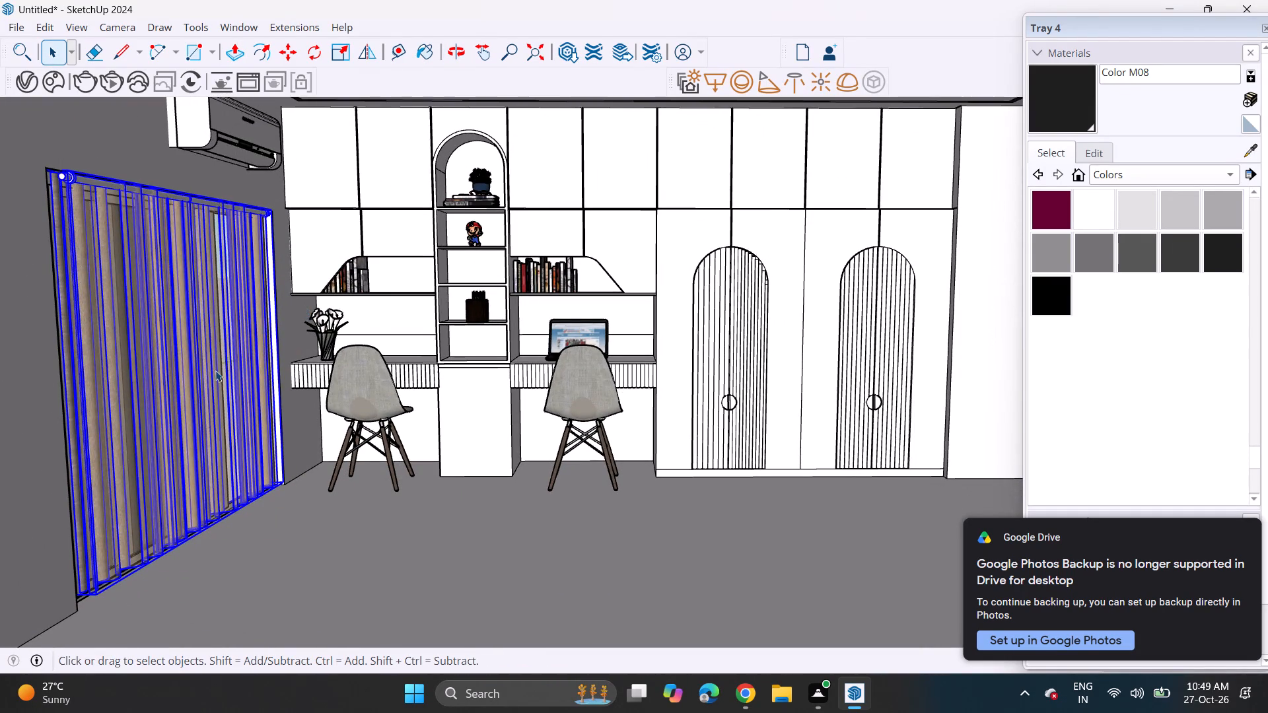
right_click(211, 373)
left_click(280, 145)
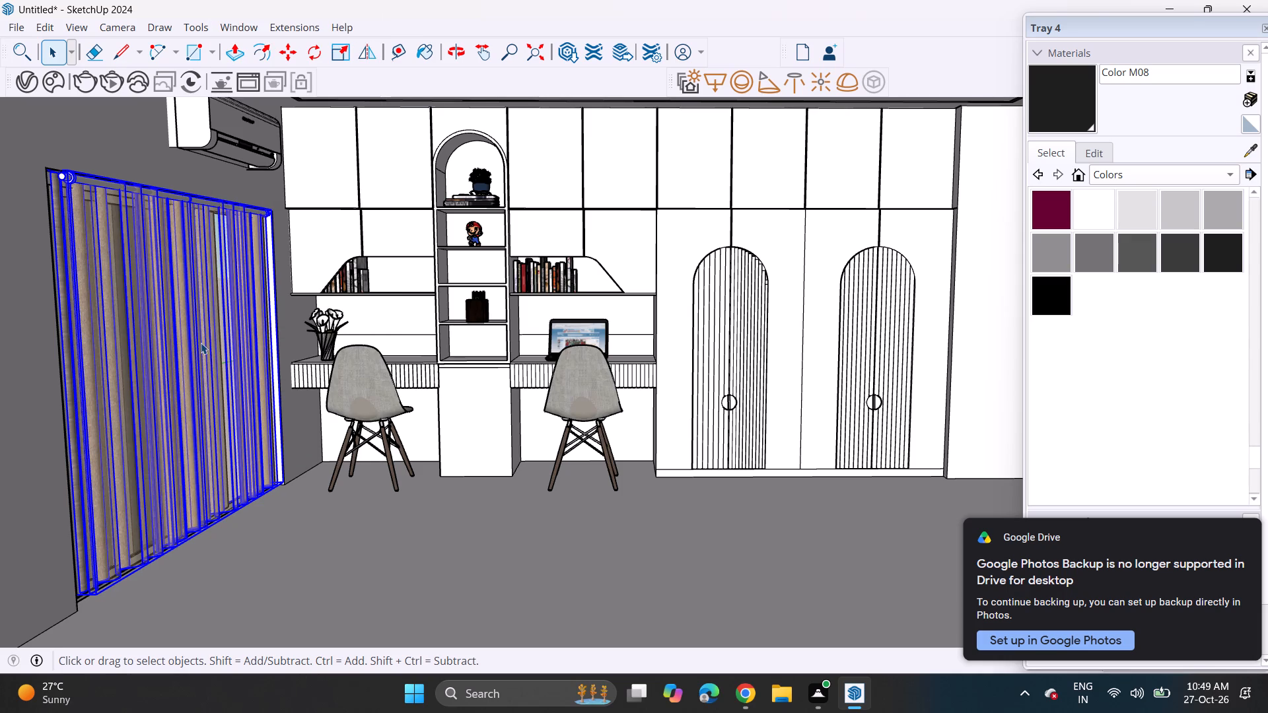
left_click(201, 343)
right_click(202, 357)
left_click(265, 137)
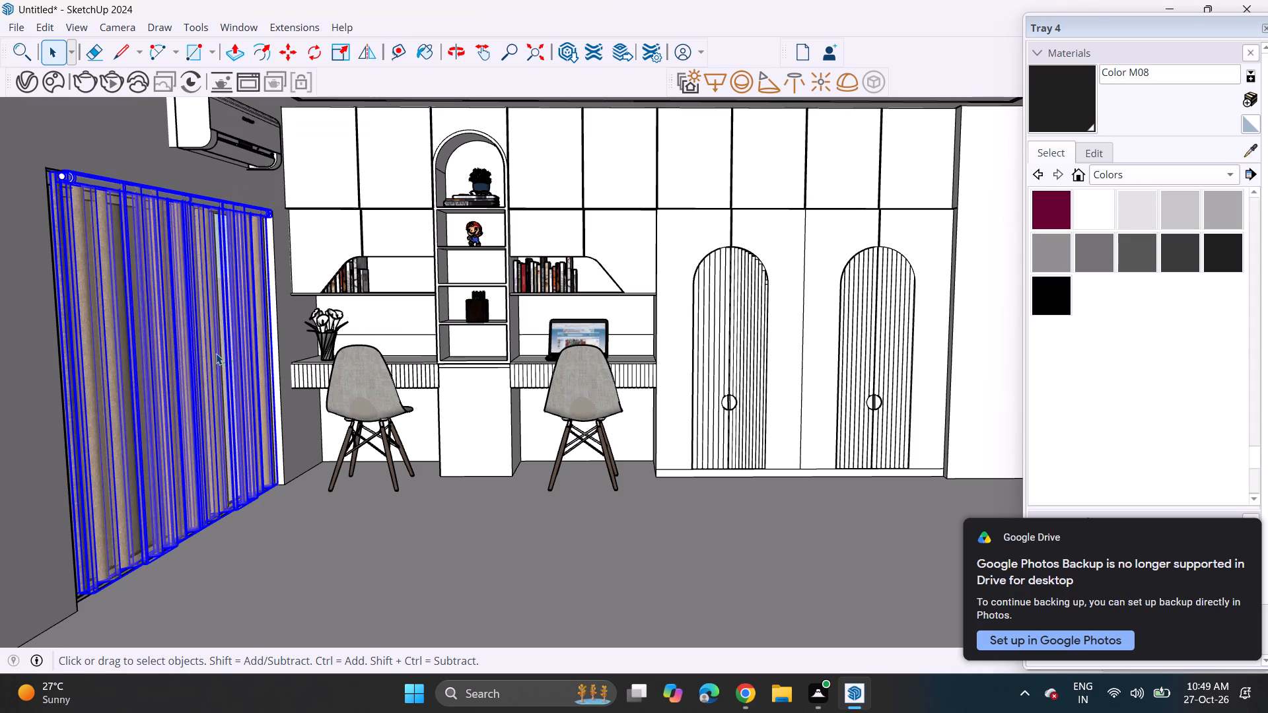
Delete the curtains' middle fabric panels one by one, leaving fabric gathered at both ends of the sliding door.
left_click(216, 355)
key("Delete")
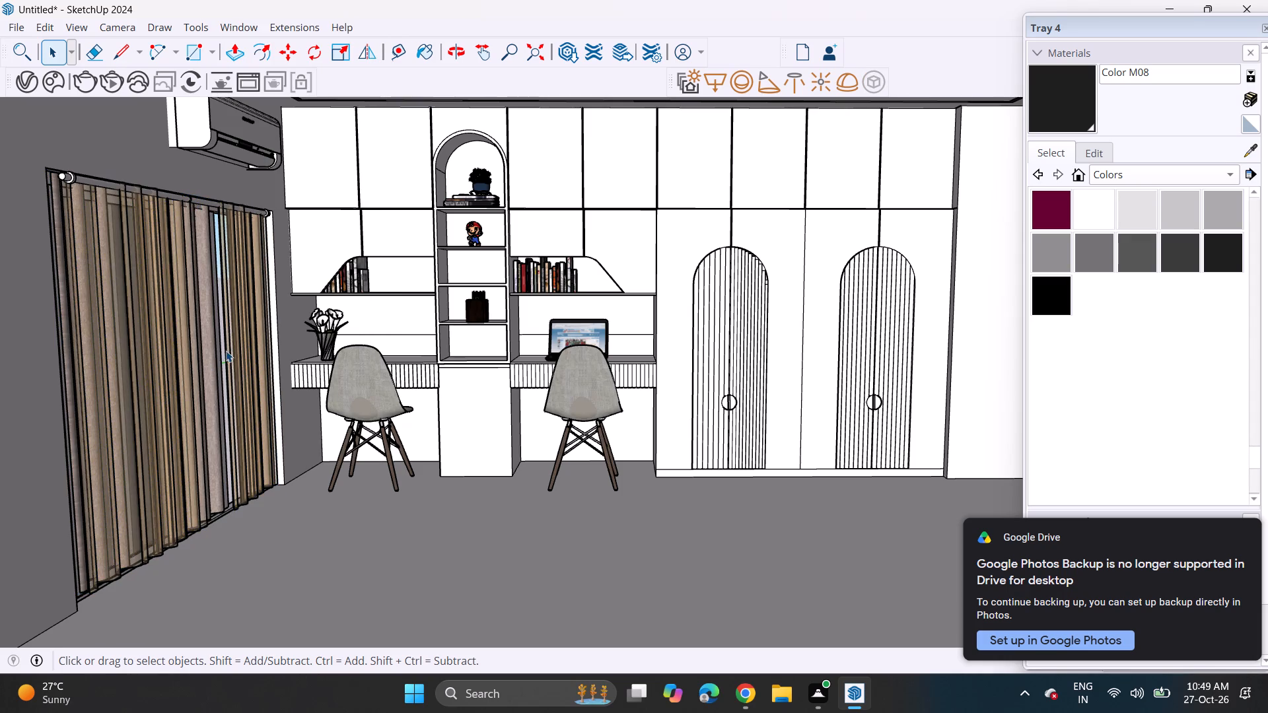
left_click(206, 368)
key("Delete")
left_click(164, 388)
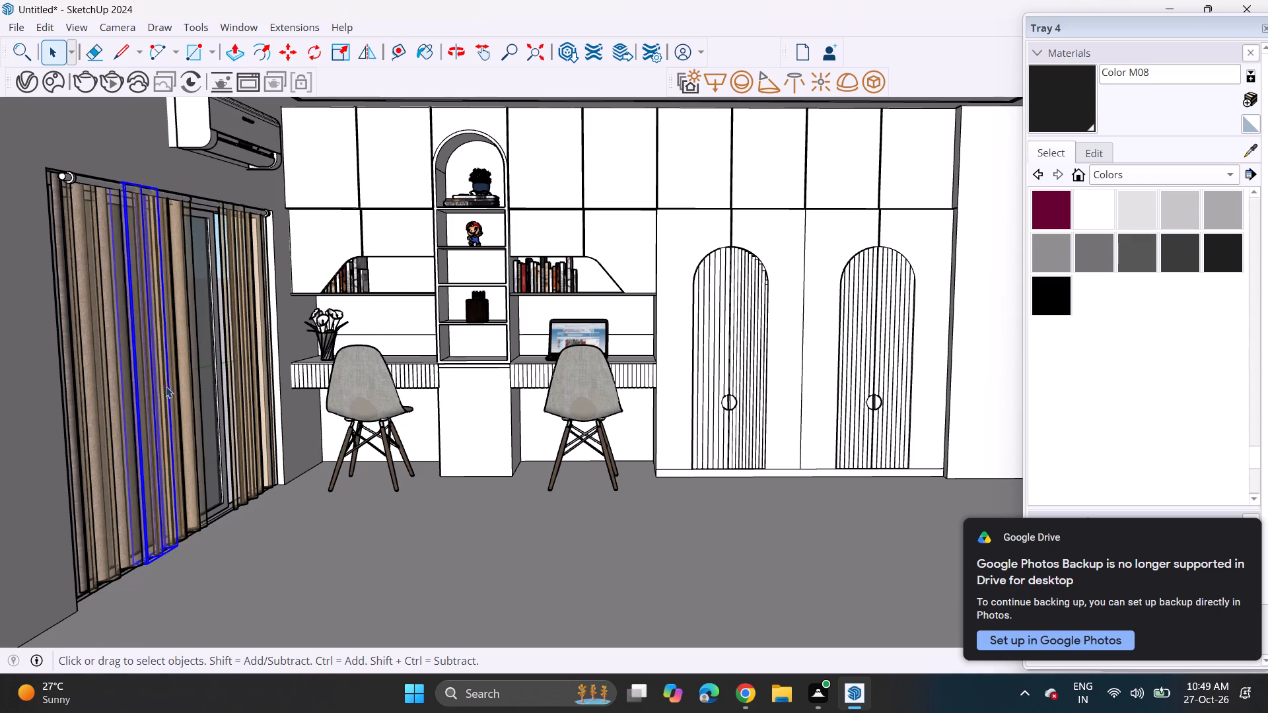
key("Delete")
left_click(189, 378)
key("Delete")
left_click(176, 388)
key("Delete")
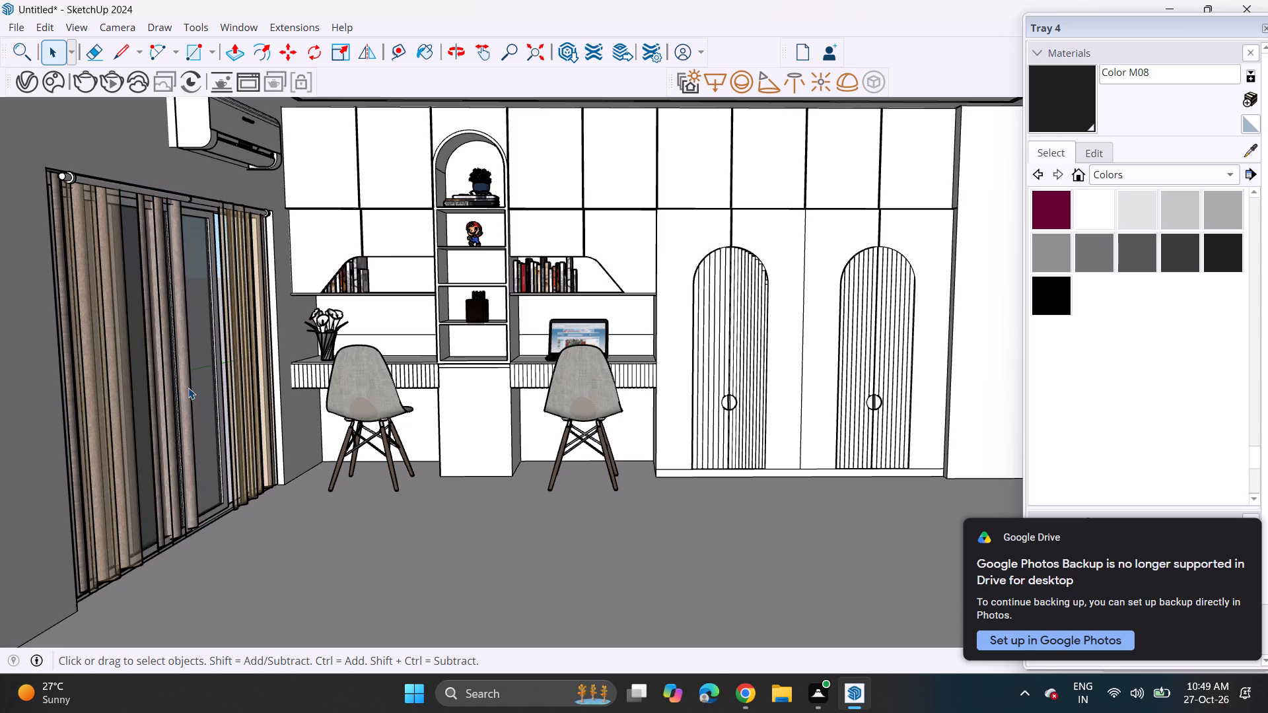
left_click(189, 388)
key("Delete")
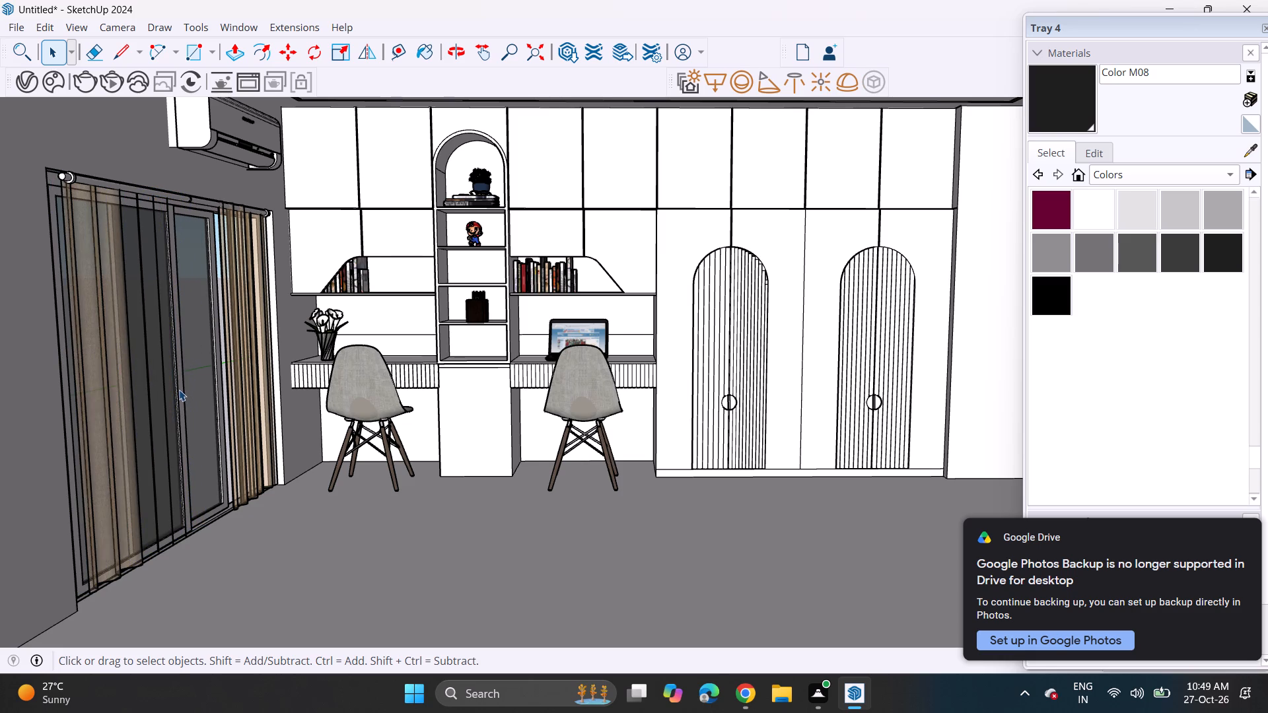
Examine the parted curtains and the whole room from the open front.
scroll(179, 390, "down", 4)
key("space")
left_click(995, 325)
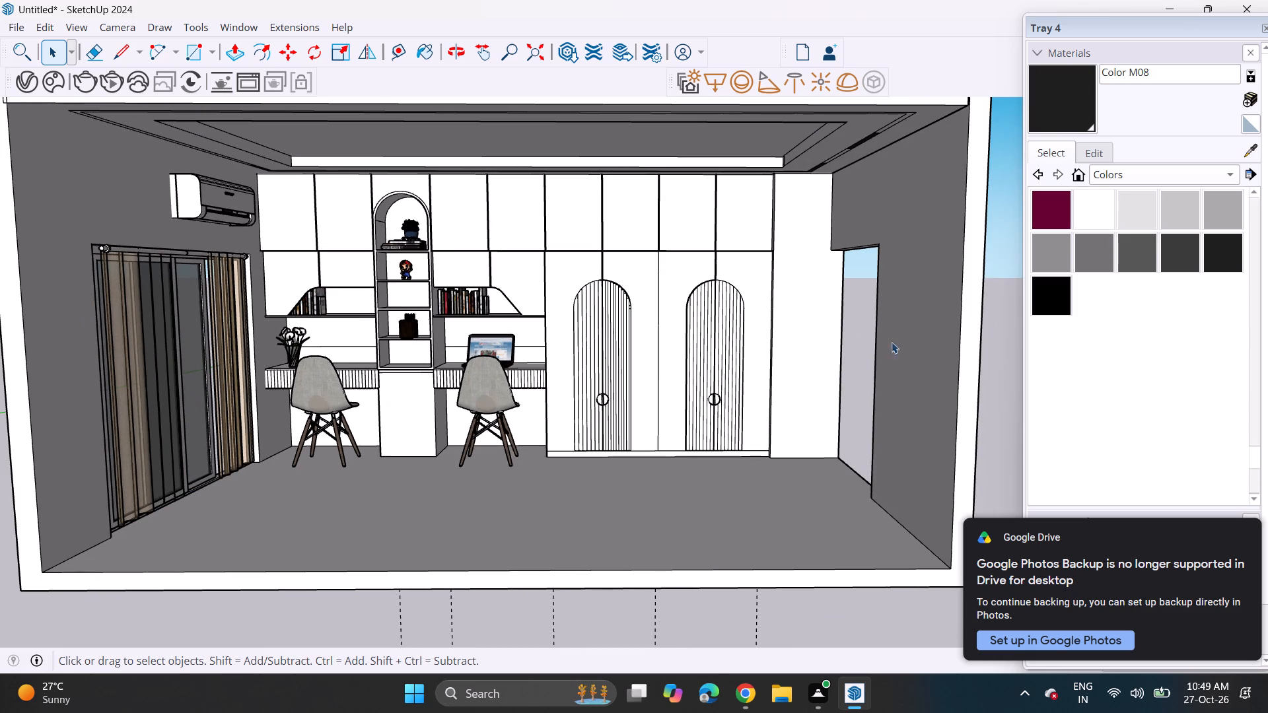
left_click(222, 367)
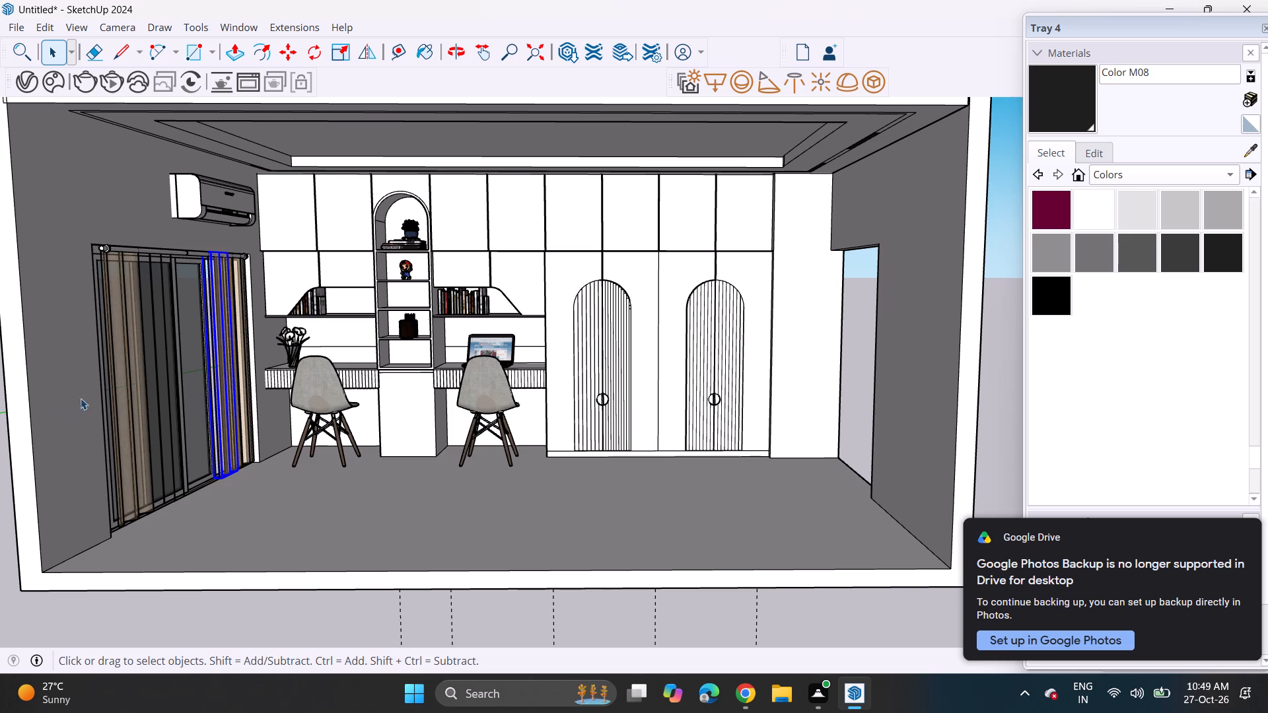
left_click(6, 452)
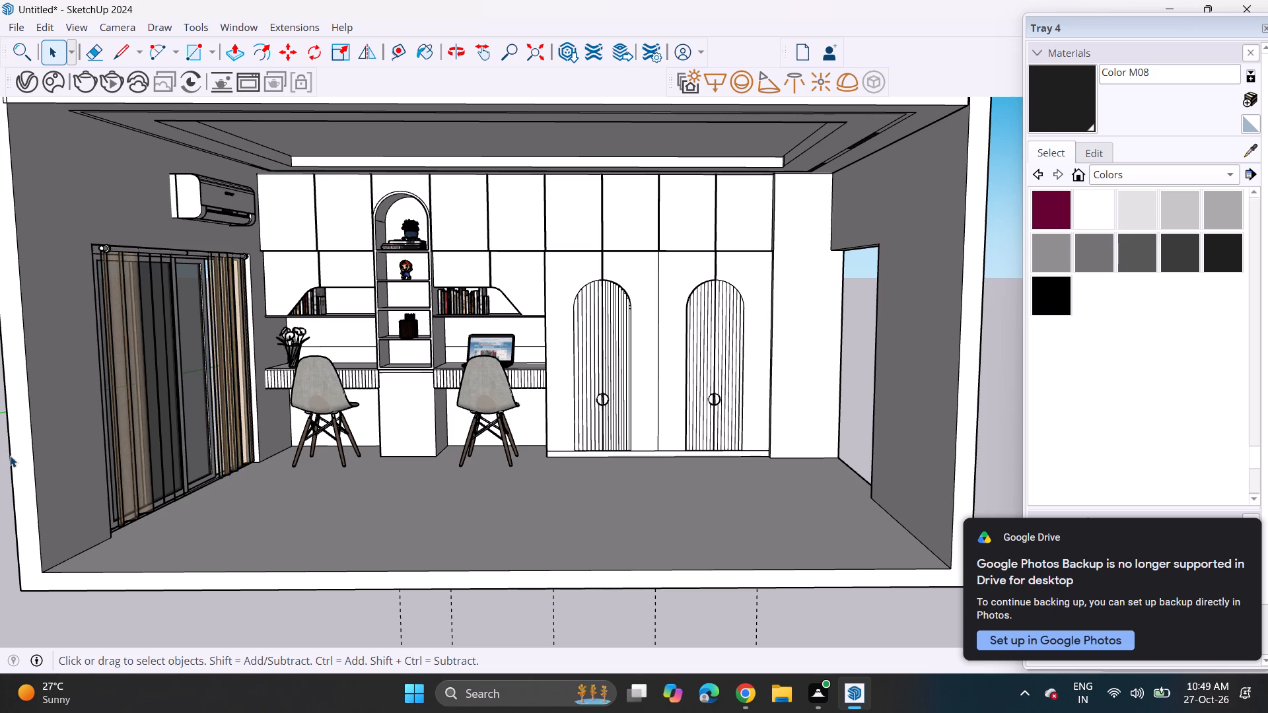
scroll(118, 428, "down", 6)
scroll(119, 428, "up", 1)
middle_click_drag(250, 257, 335, 218)
middle_click_drag(793, 333, 831, 379, "shift")
middle_click_drag(812, 380, 780, 382)
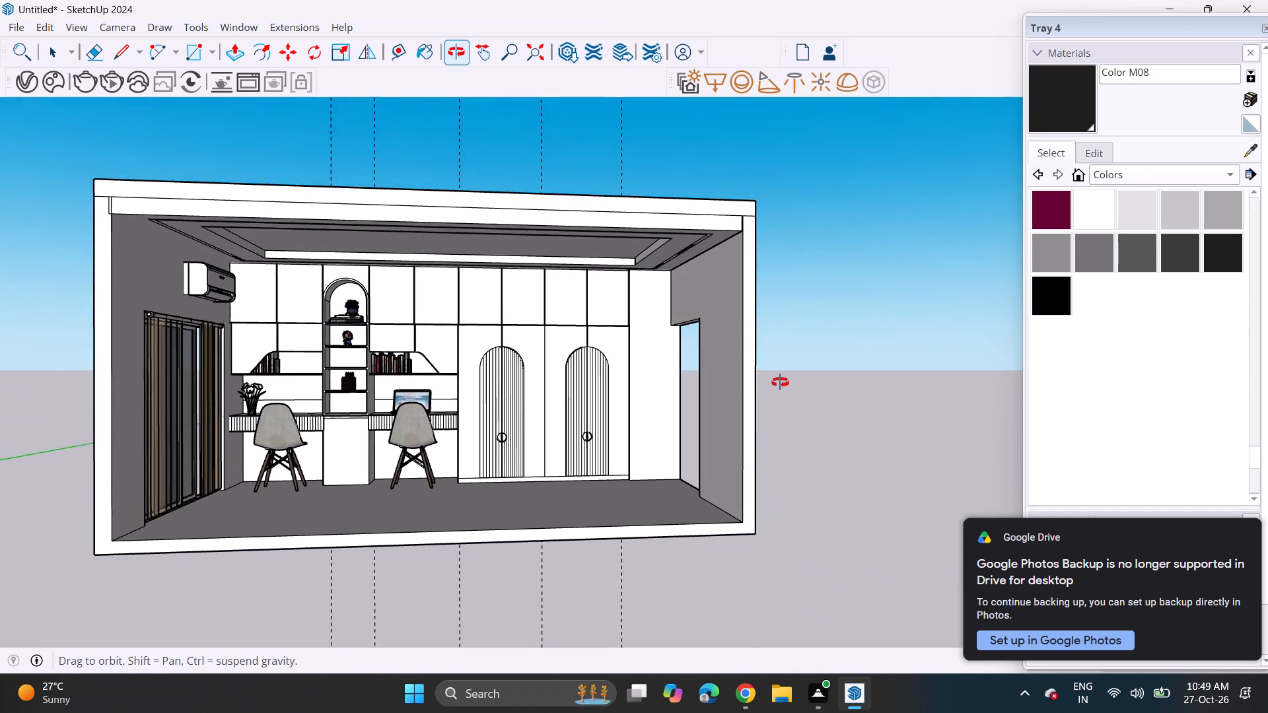
Import the 3D+DOOR model from Downloads and place it at the inner bottom corner of the side wall's empty doorway.
middle_click_drag(780, 382, 775, 388)
left_click(15, 24)
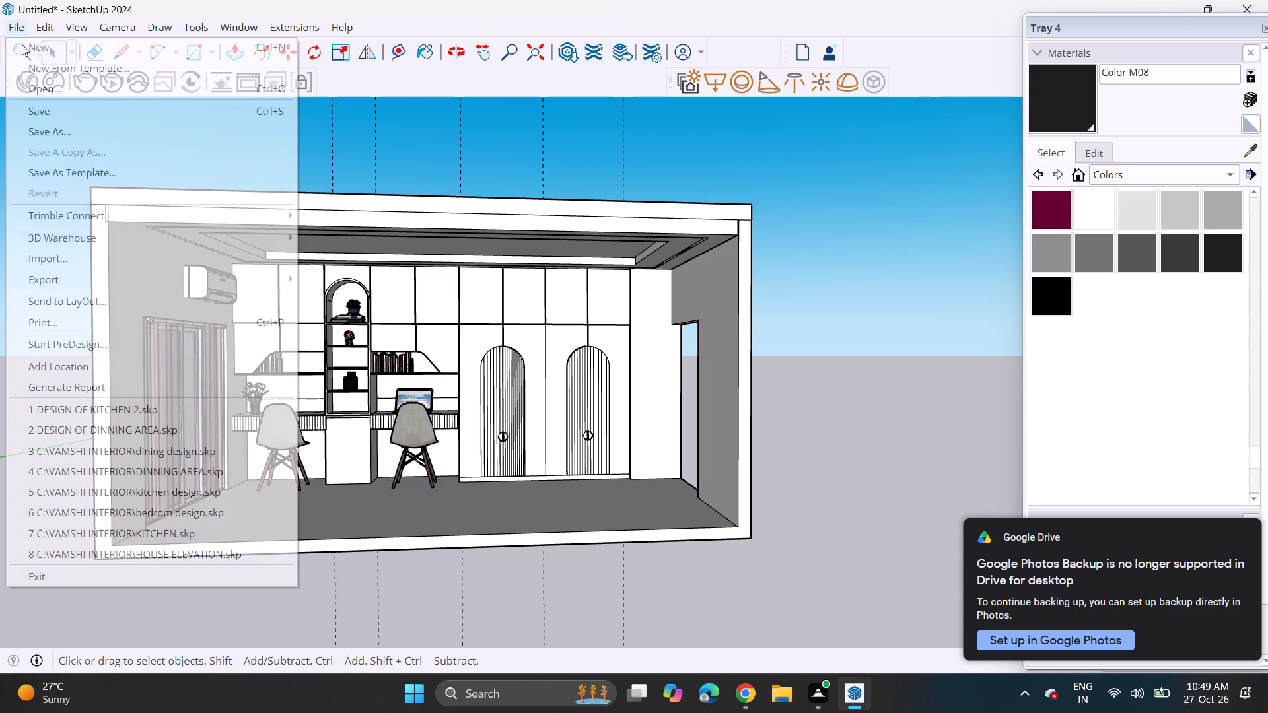
left_click(41, 263)
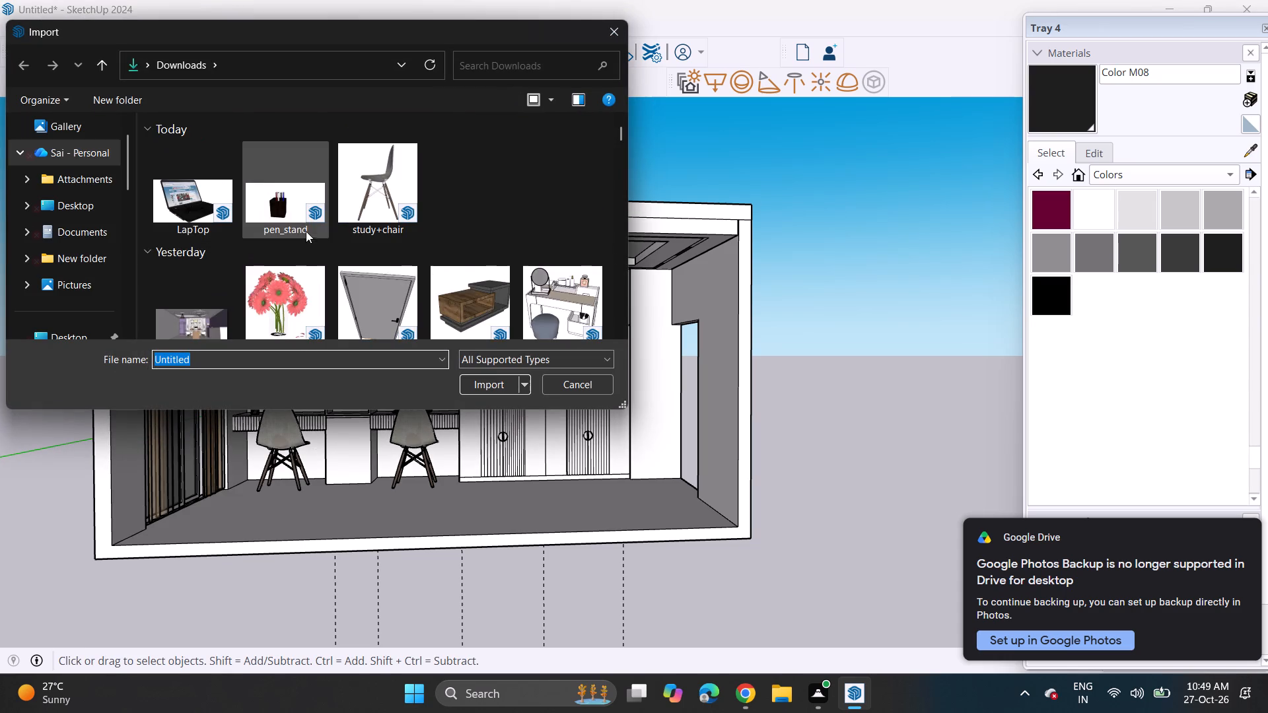
scroll(308, 222, "down", 3)
scroll(367, 201, "up", 2)
left_click(386, 174)
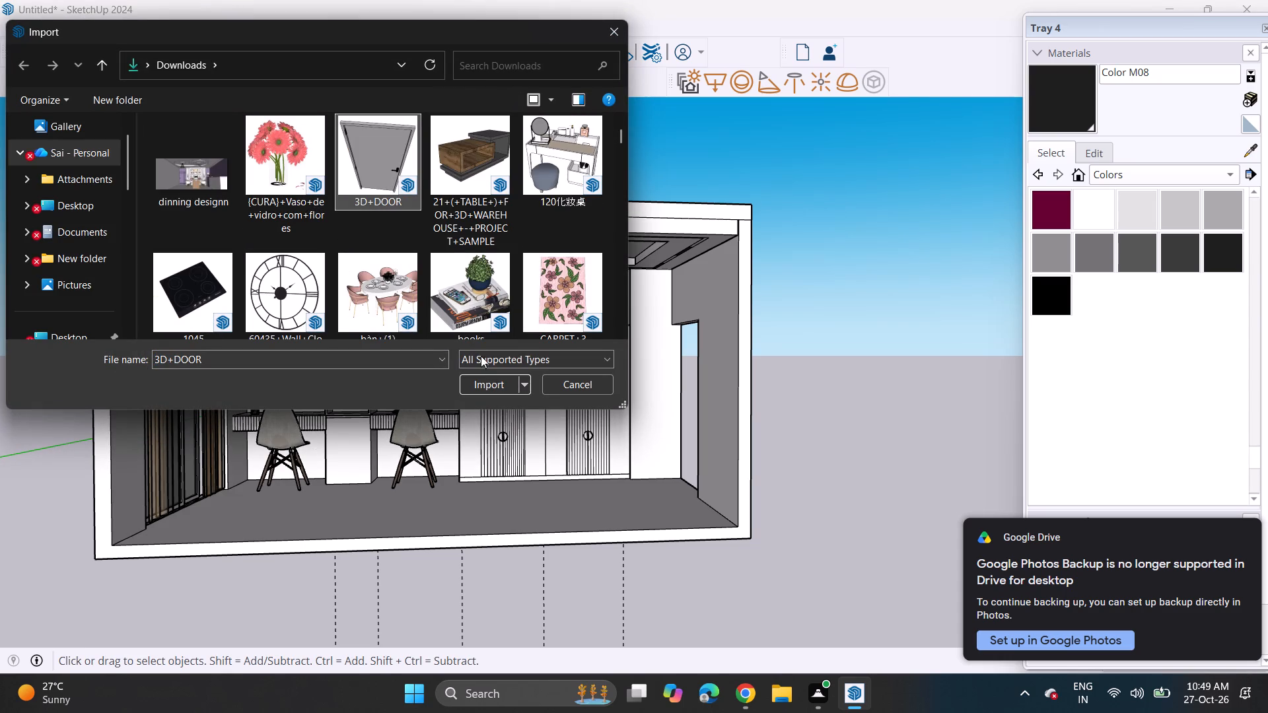
left_click(485, 388)
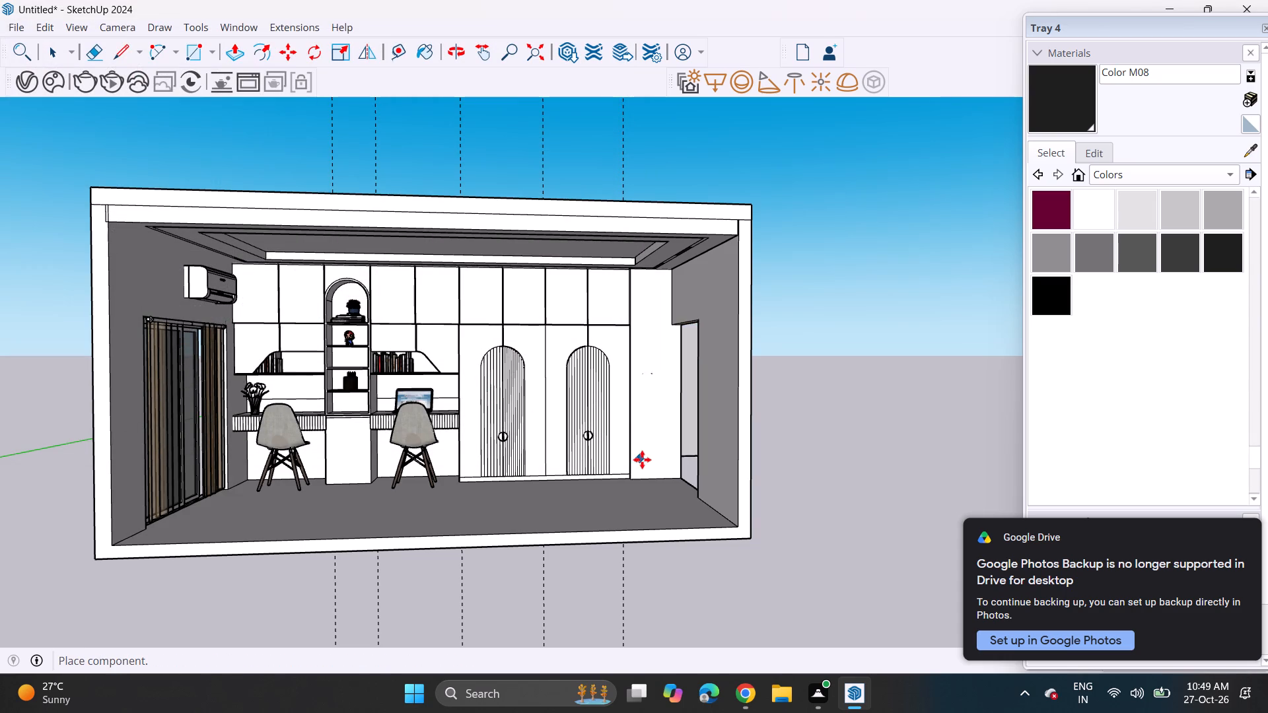
middle_click_drag(642, 459, 651, 523)
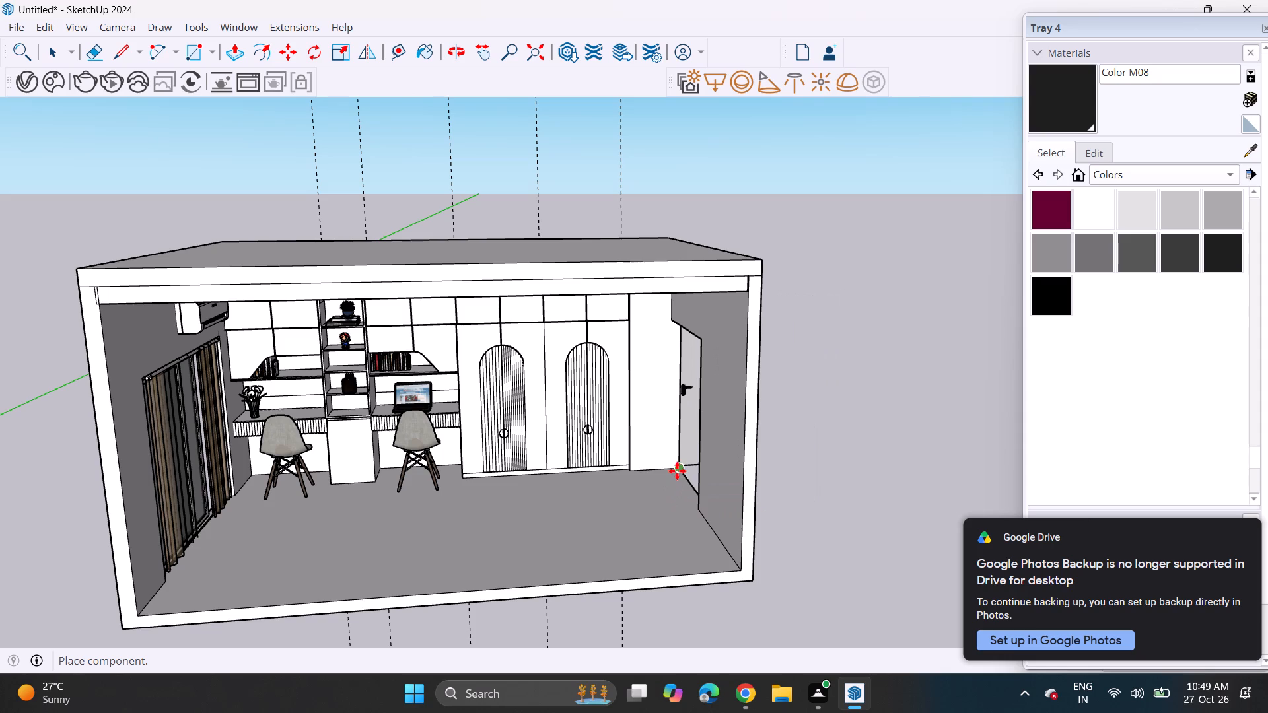
left_click(676, 471)
Rotate the imported door horizontally so it runs parallel to the side wall containing the doorway.
scroll(833, 438, "up", 1)
middle_click_drag(833, 438, 345, 504)
scroll(339, 495, "down", 1)
scroll(337, 488, "up", 1)
scroll(335, 484, "down", 2)
scroll(332, 468, "up", 3)
scroll(332, 468, "down", 4)
left_click(304, 48)
middle_click_drag(349, 341, 332, 412)
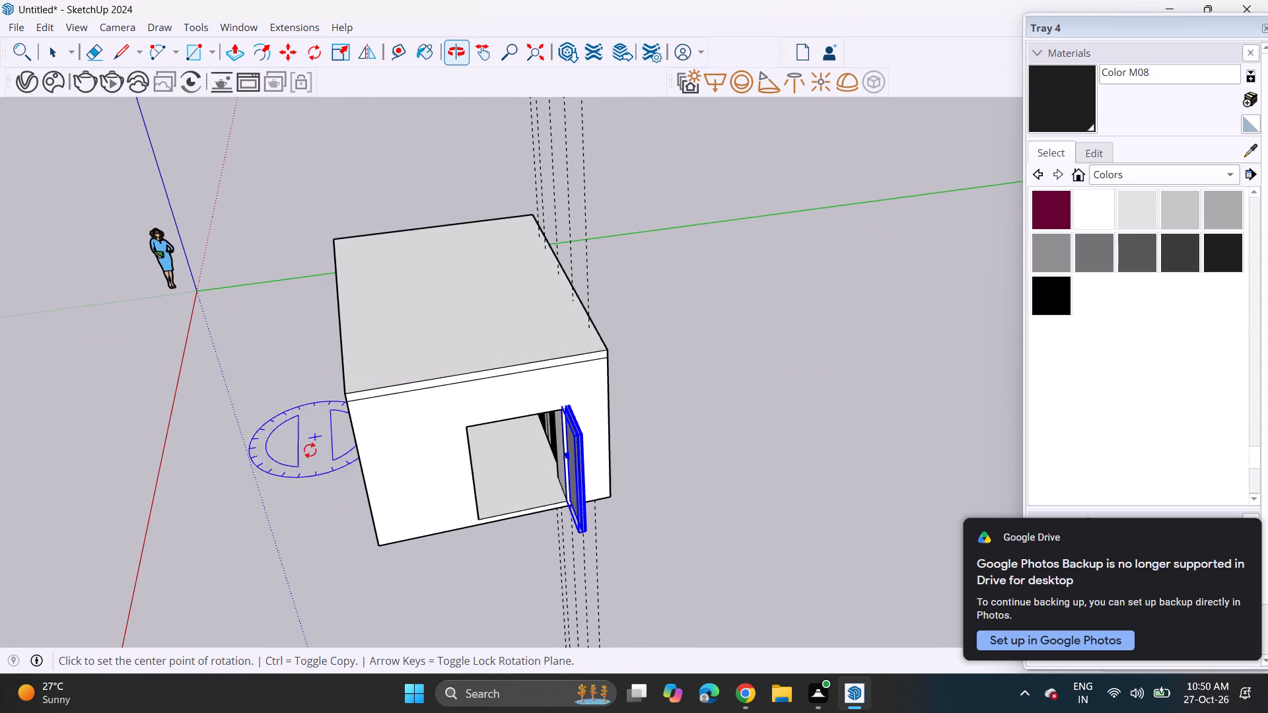
left_click(228, 572)
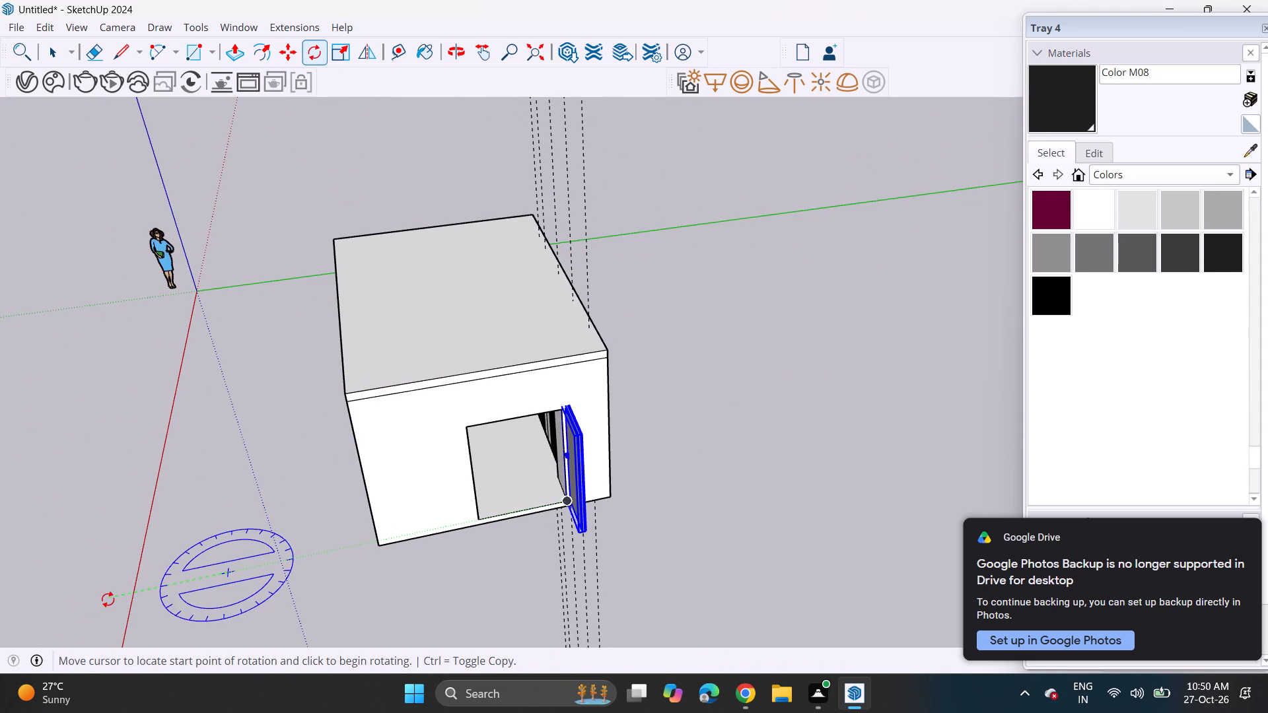
left_click(104, 599)
left_click(242, 500)
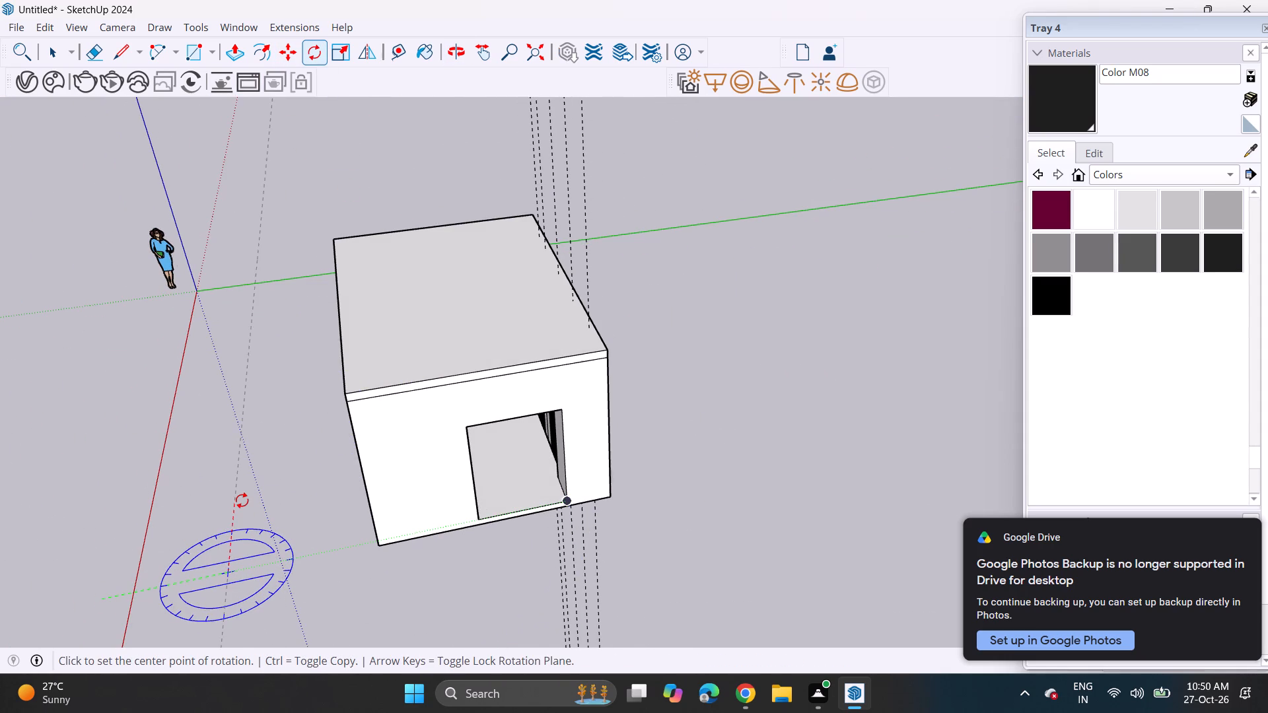
Move the rotated door by its bottom origin corner onto the doorway's bottom corner beside the wardrobe wall.
middle_click_drag(178, 504, 692, 446)
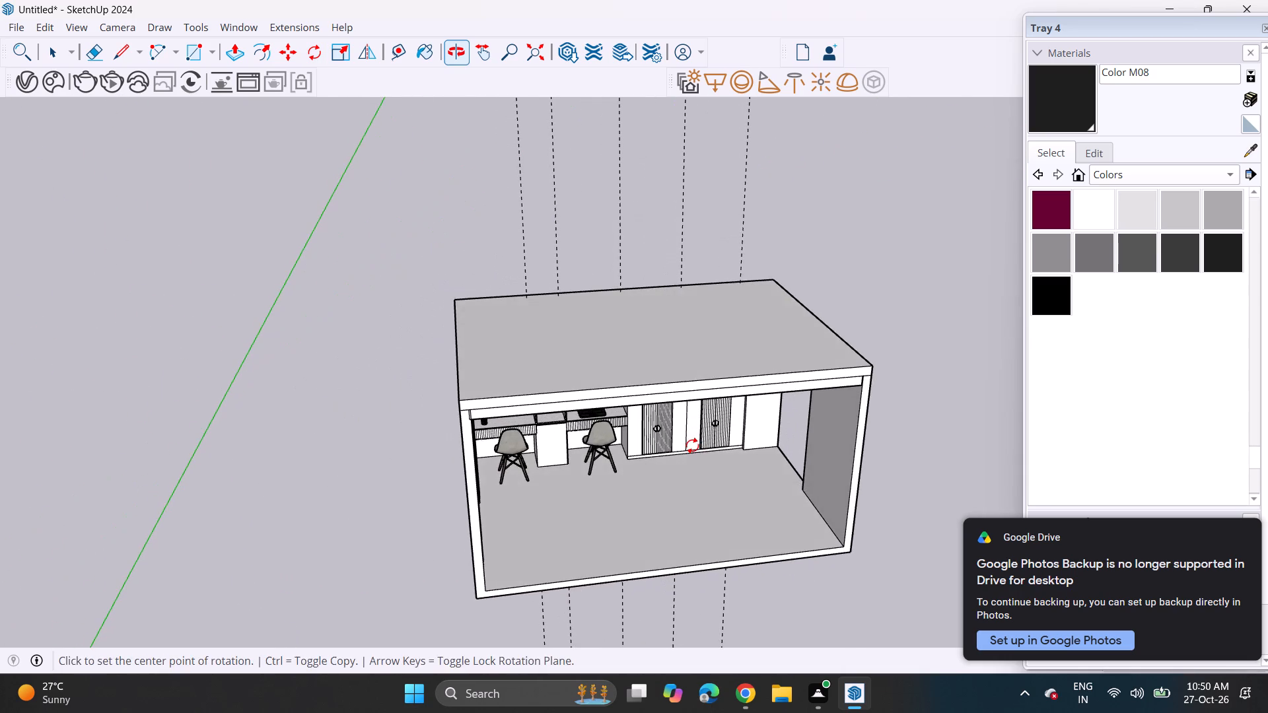
middle_click_drag(721, 436, 135, 401, "shift")
scroll(151, 394, "up", 1)
middle_click_drag(162, 395, 421, 363)
scroll(430, 343, "down", 4)
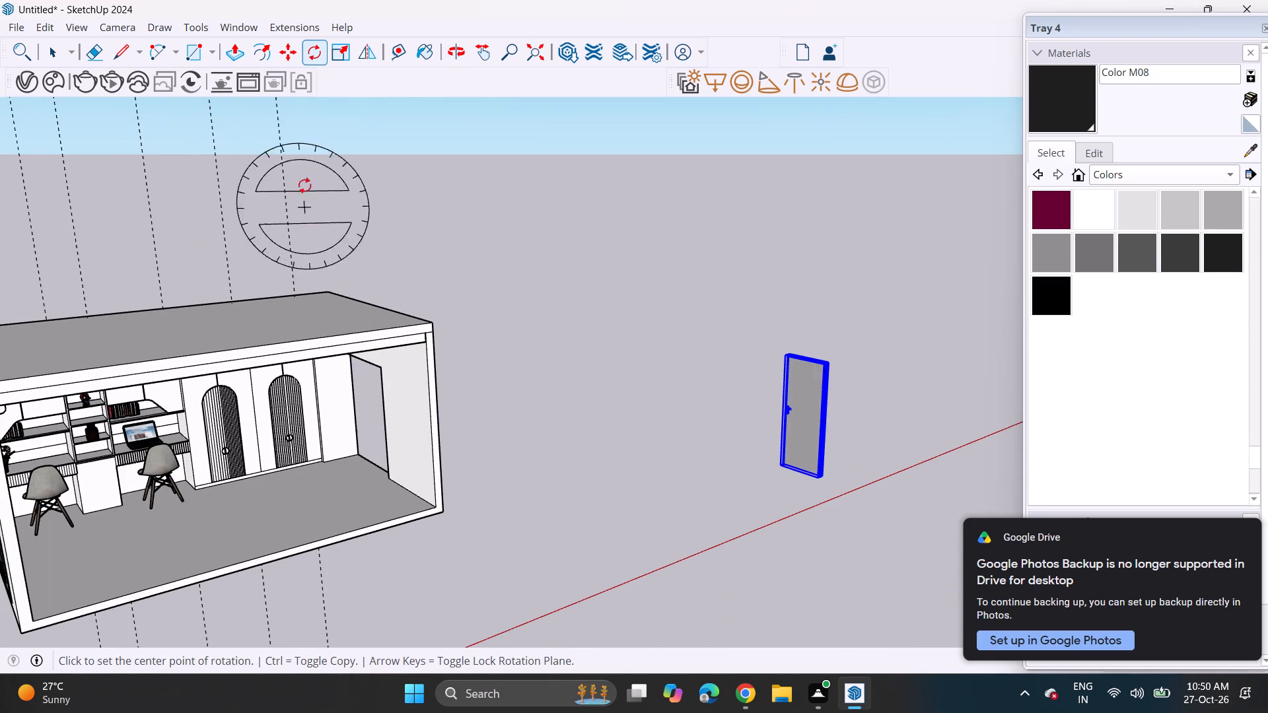
left_click(284, 55)
left_click(783, 471)
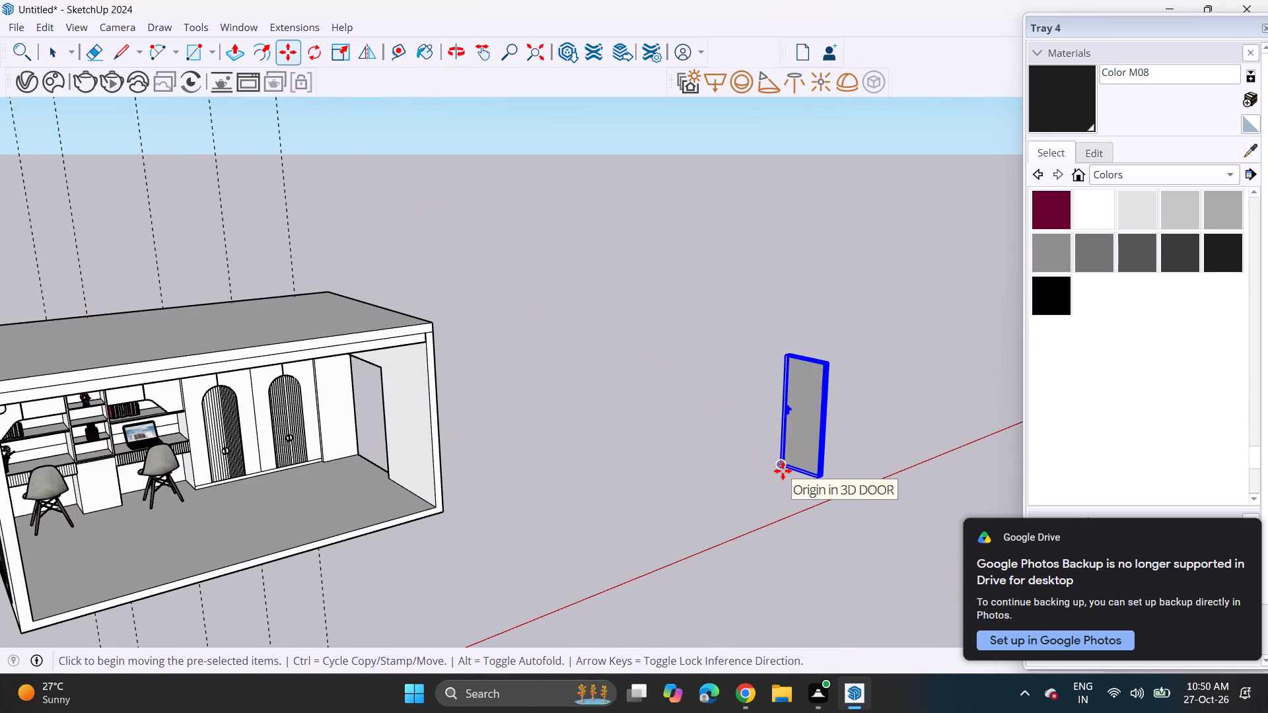
left_click(352, 458)
Adjust the door's position in small moves to fit its frame against the doorway's bottom corner near the wardrobe.
scroll(459, 424, "down", 1)
middle_click_drag(464, 421, 463, 419)
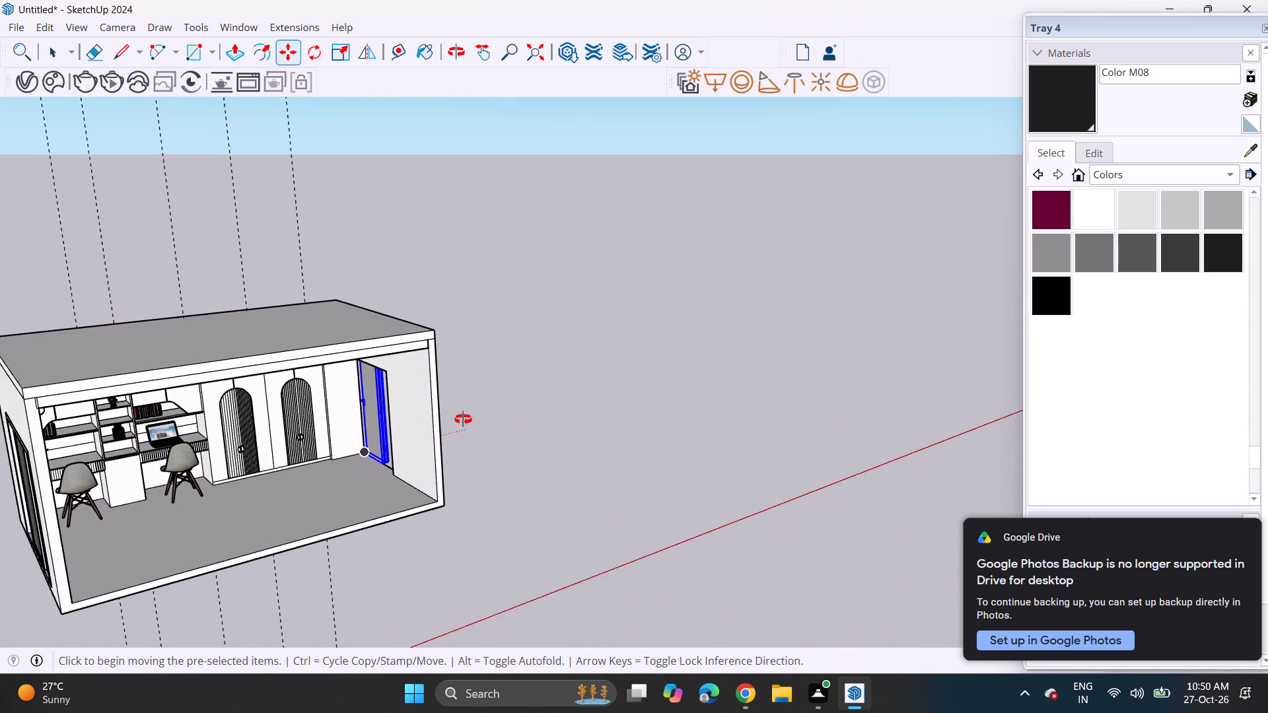
middle_click_drag(463, 419, 0, 430)
scroll(0, 430, "up", 1)
scroll(0, 430, "down", 1)
scroll(643, 314, "up", 2)
middle_click_drag(643, 314, 1059, 323)
scroll(1052, 322, "down", 1)
scroll(769, 396, "up", 13)
scroll(699, 390, "down", 1)
scroll(699, 390, "up", 1)
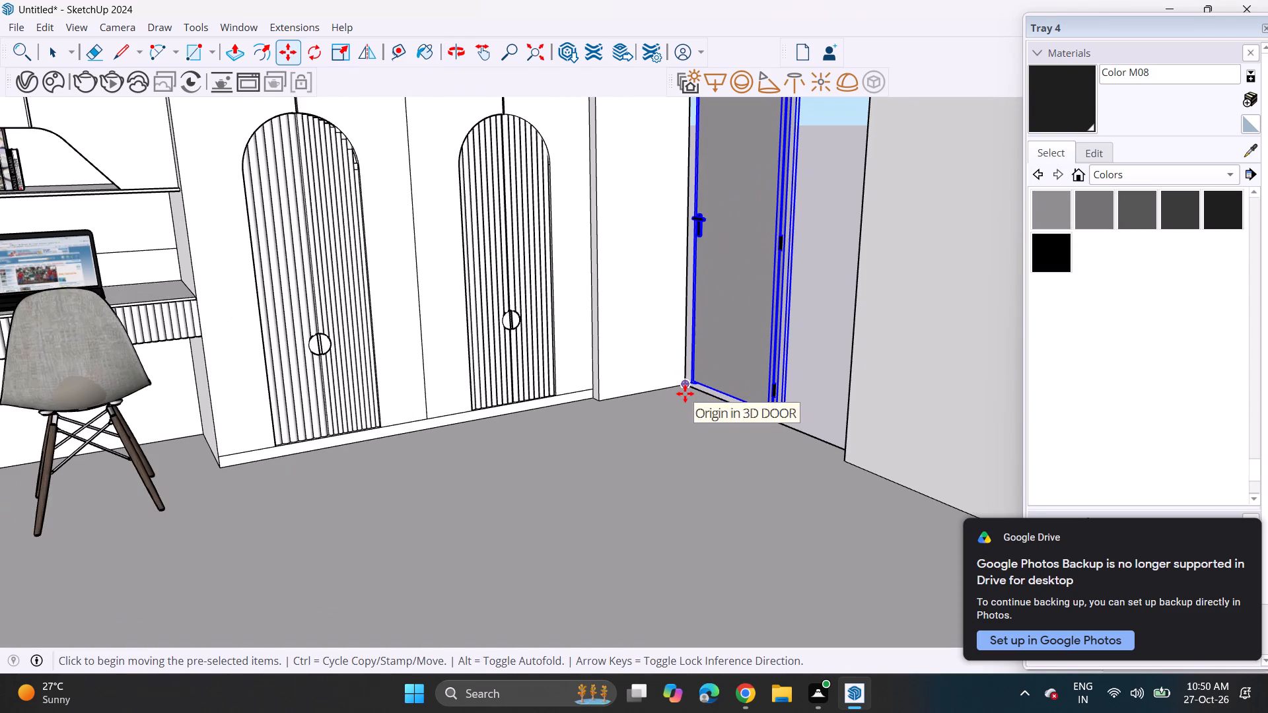
left_click(685, 393)
left_click(677, 396)
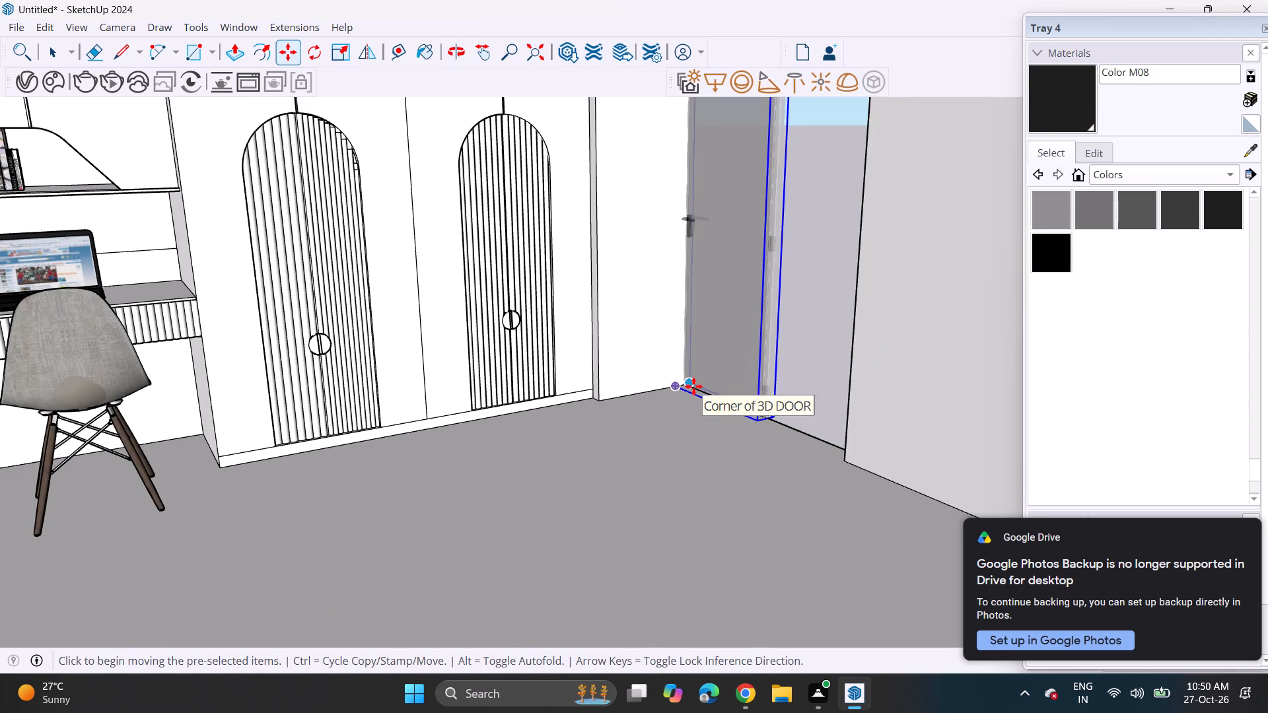
scroll(693, 386, "up", 13)
left_click(668, 378)
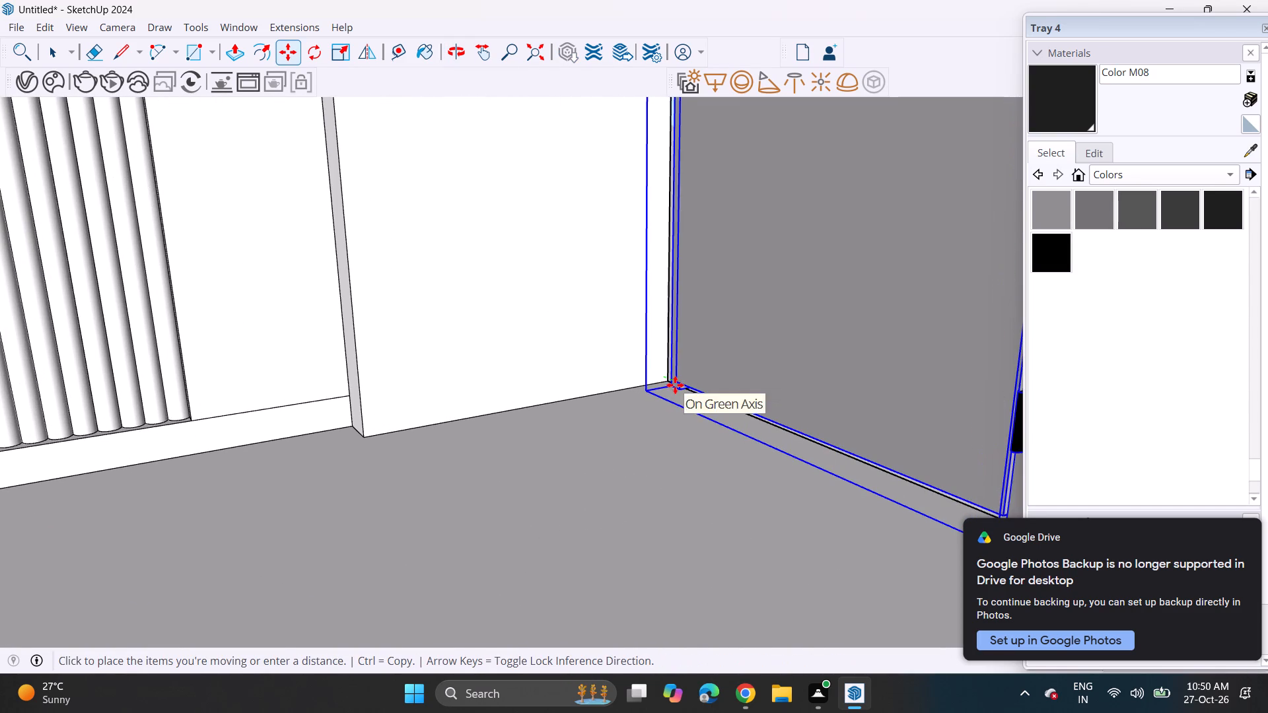
left_click(676, 390)
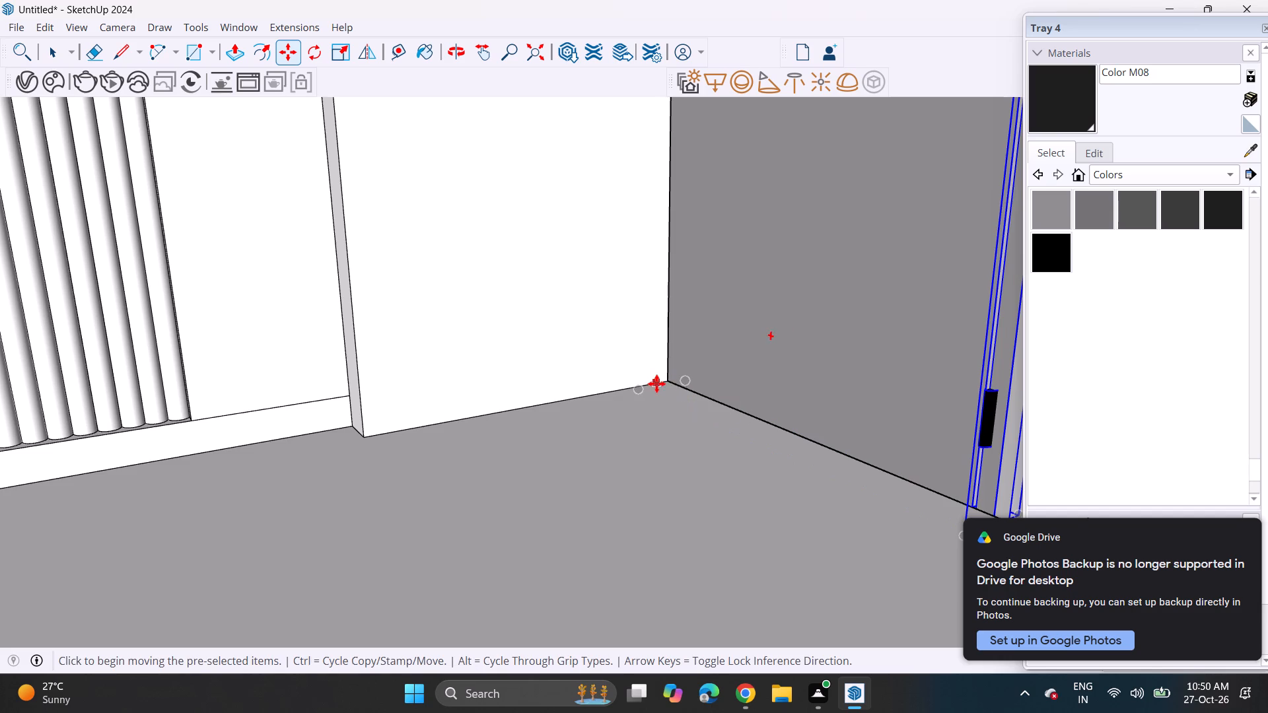
scroll(656, 384, "up", 4)
left_click(670, 376)
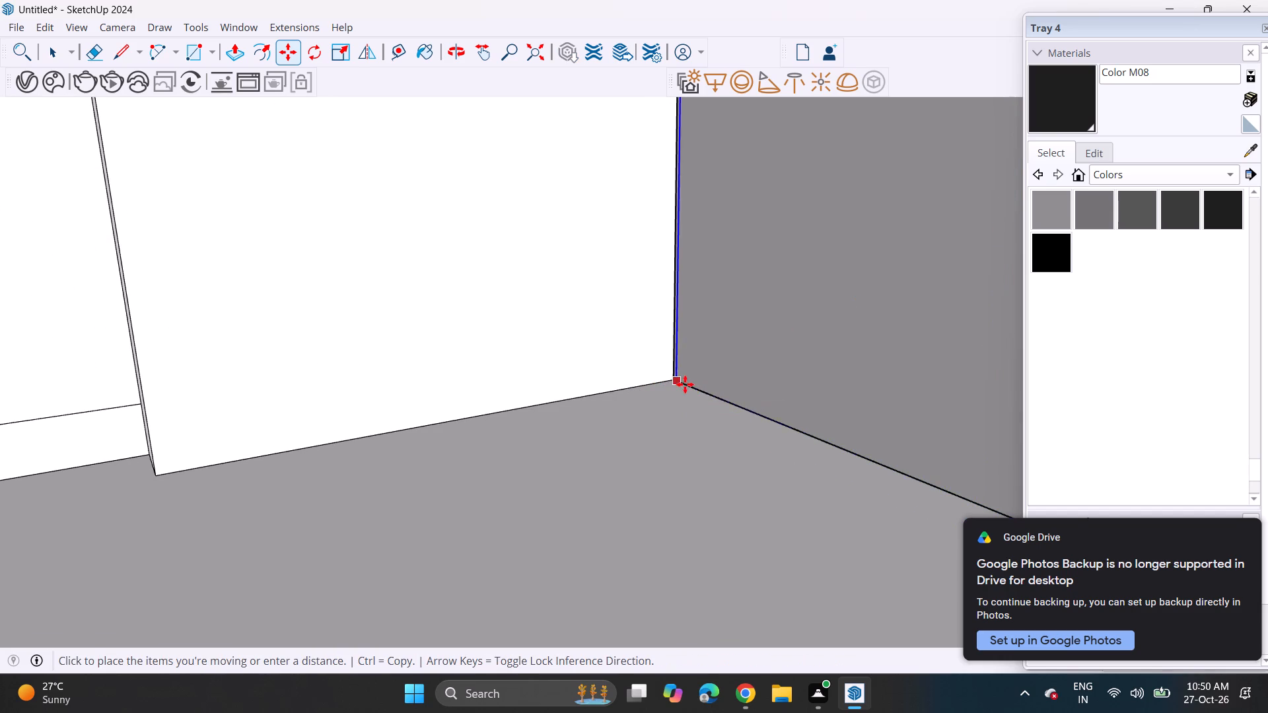
left_click(709, 374)
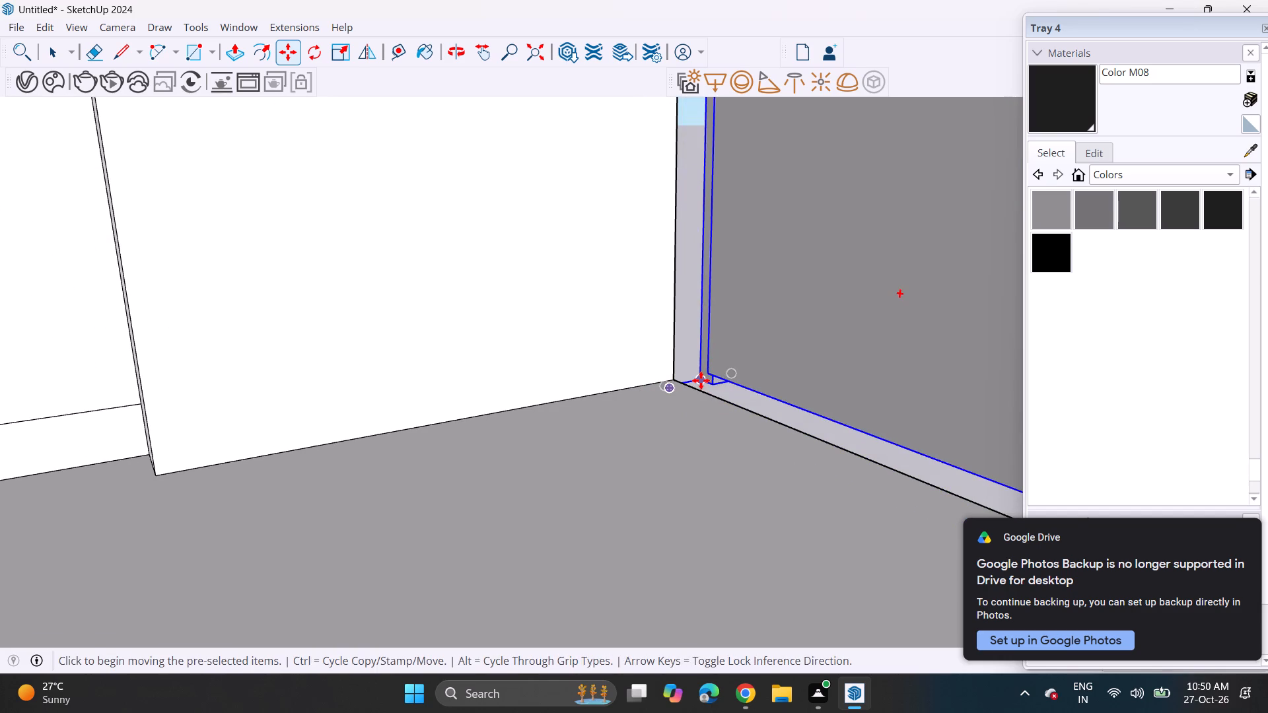
left_click(701, 380)
left_click(658, 384)
Scale the door's height down to meet the top edge of the doorway.
scroll(591, 369, "down", 7)
scroll(581, 375, "up", 1)
scroll(577, 374, "down", 2)
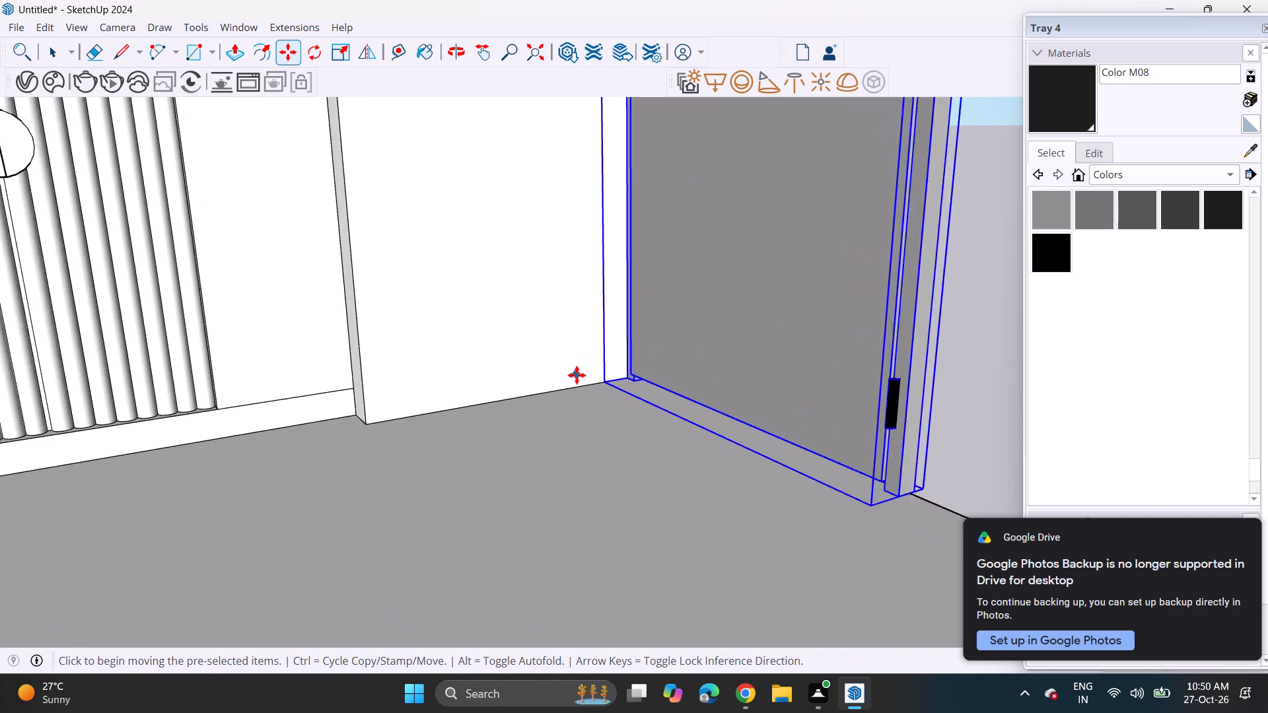
scroll(577, 375, "down", 2)
scroll(577, 376, "up", 1)
scroll(577, 377, "down", 12)
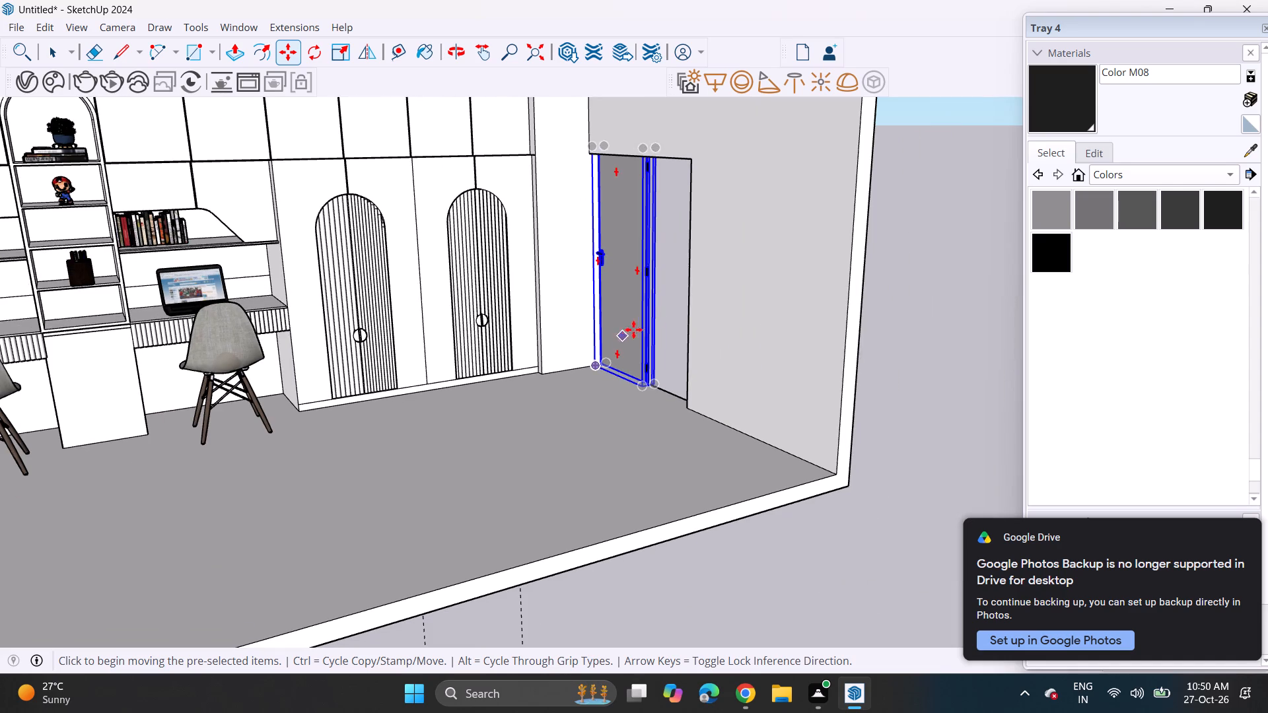
middle_click_drag(721, 270, 717, 270)
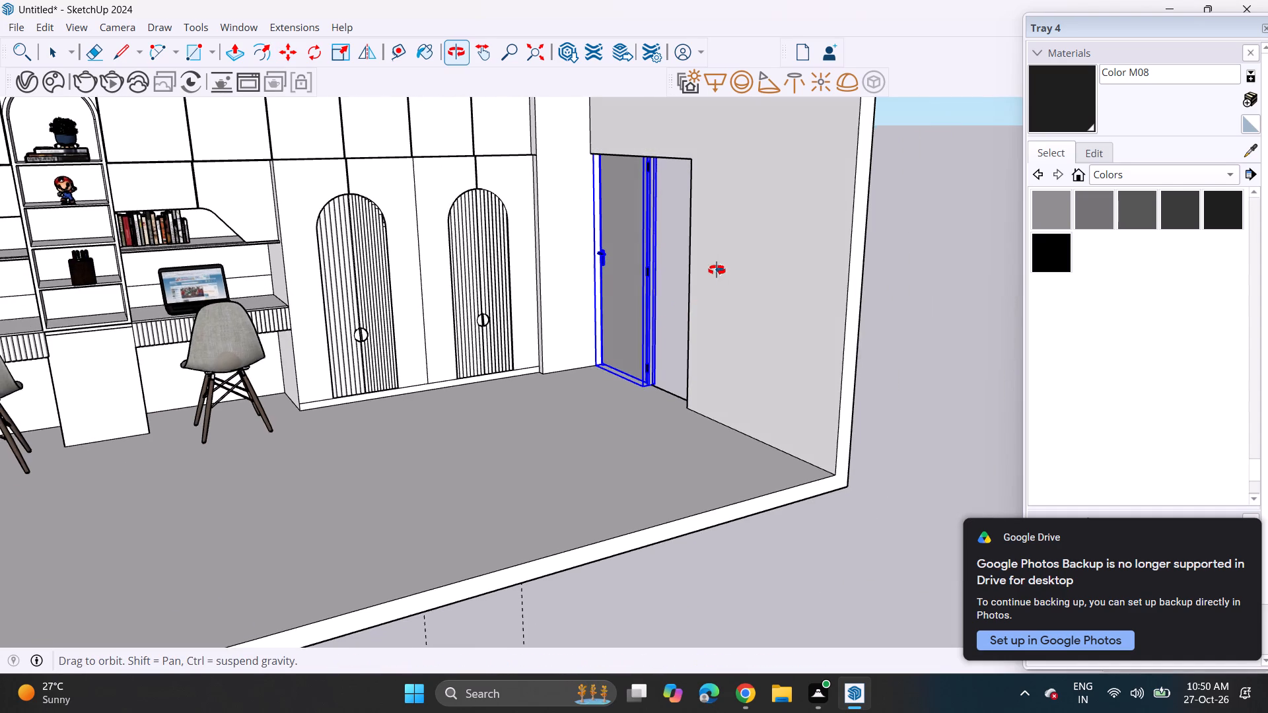
middle_click_drag(717, 270, 204, 349)
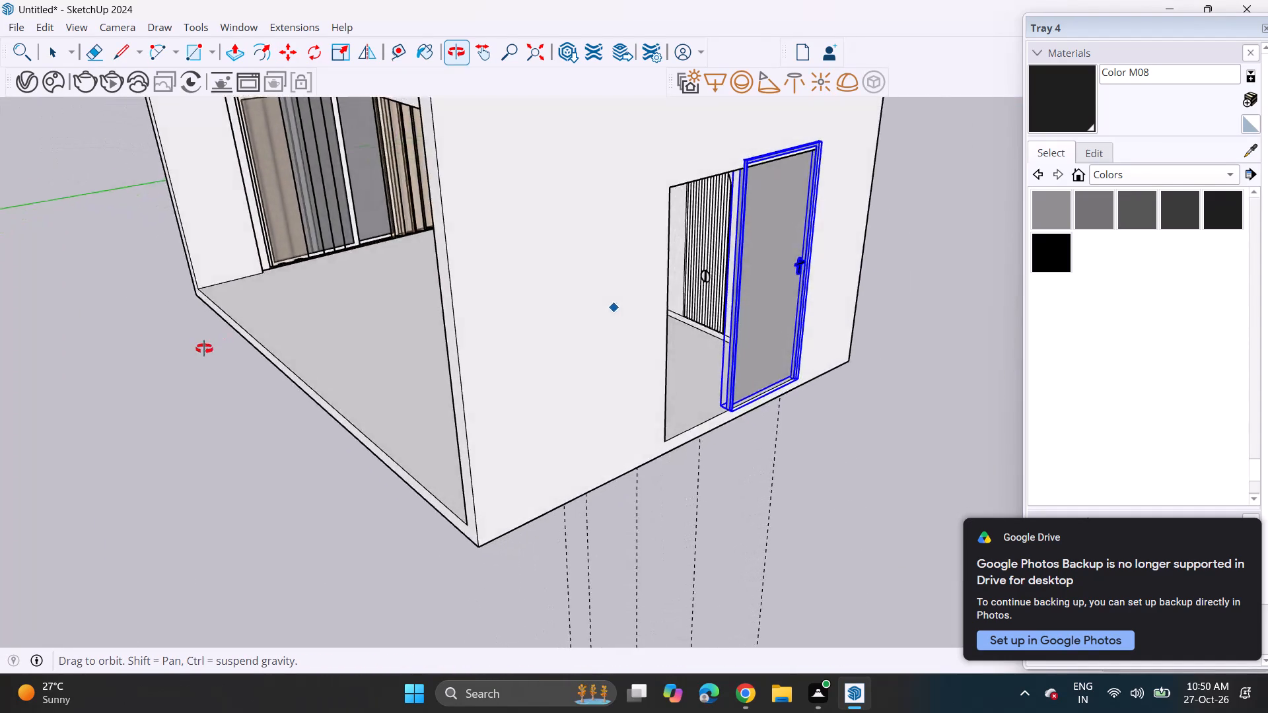
middle_click_drag(204, 349, 5, 280)
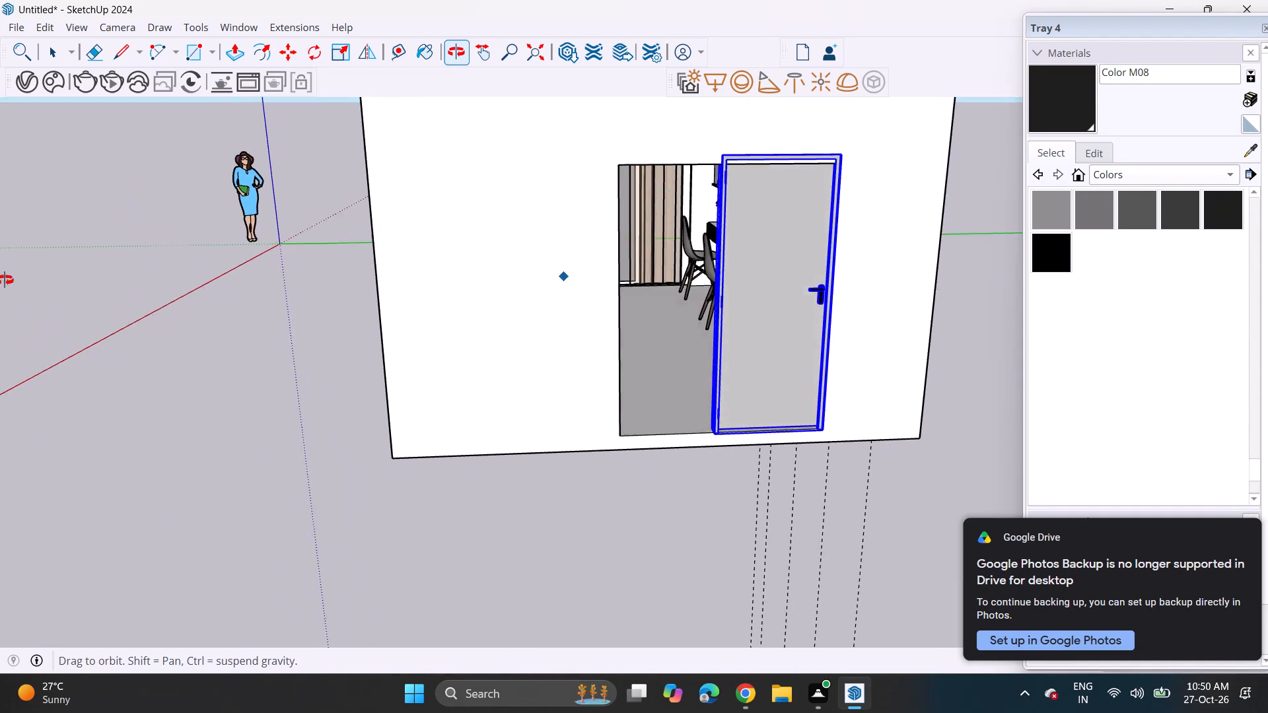
middle_click_drag(5, 280, 2, 305)
left_click(335, 59)
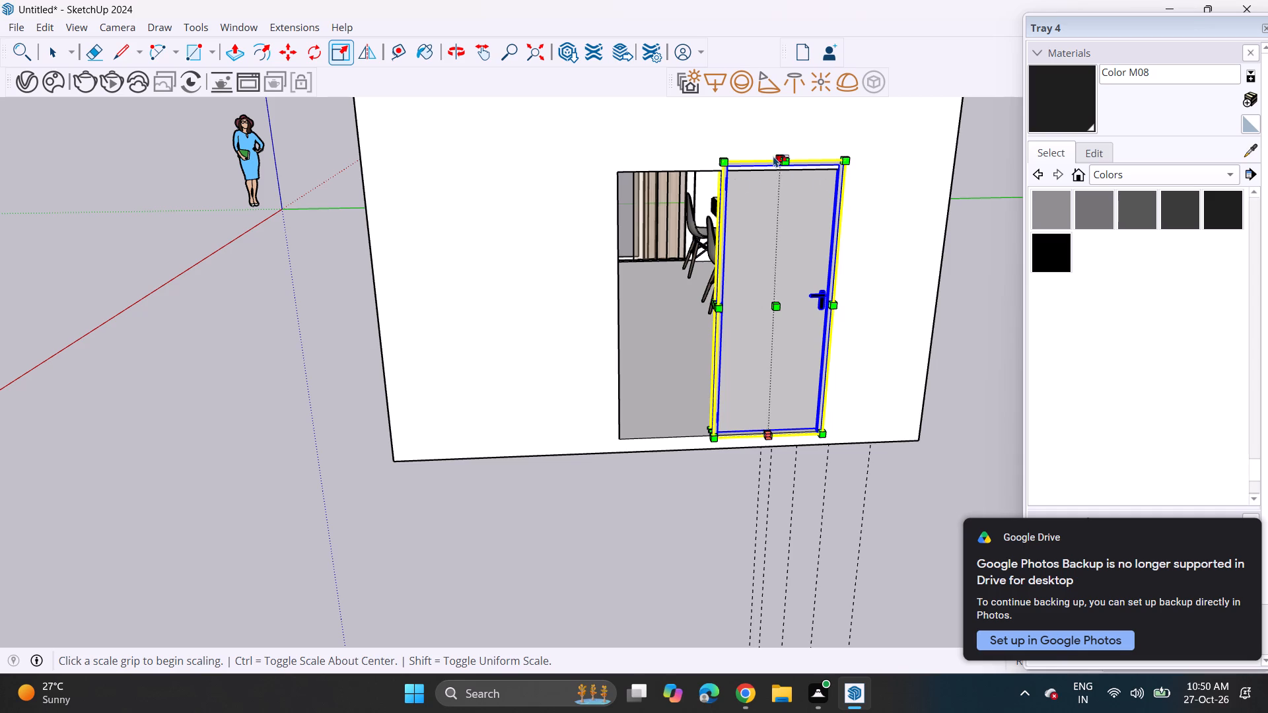
left_click(777, 156)
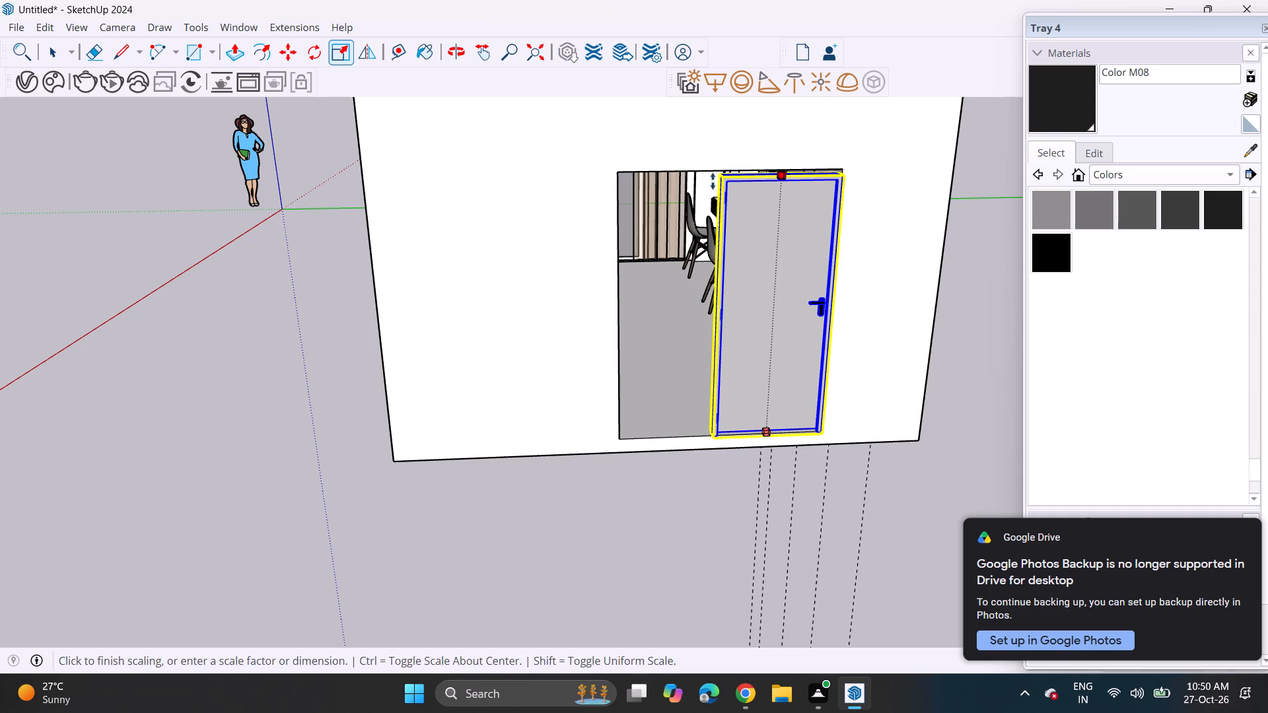
left_click(698, 172)
Scale the door wider from its hinge side, extending it across the gap in the doorway.
scroll(707, 312, "up", 4)
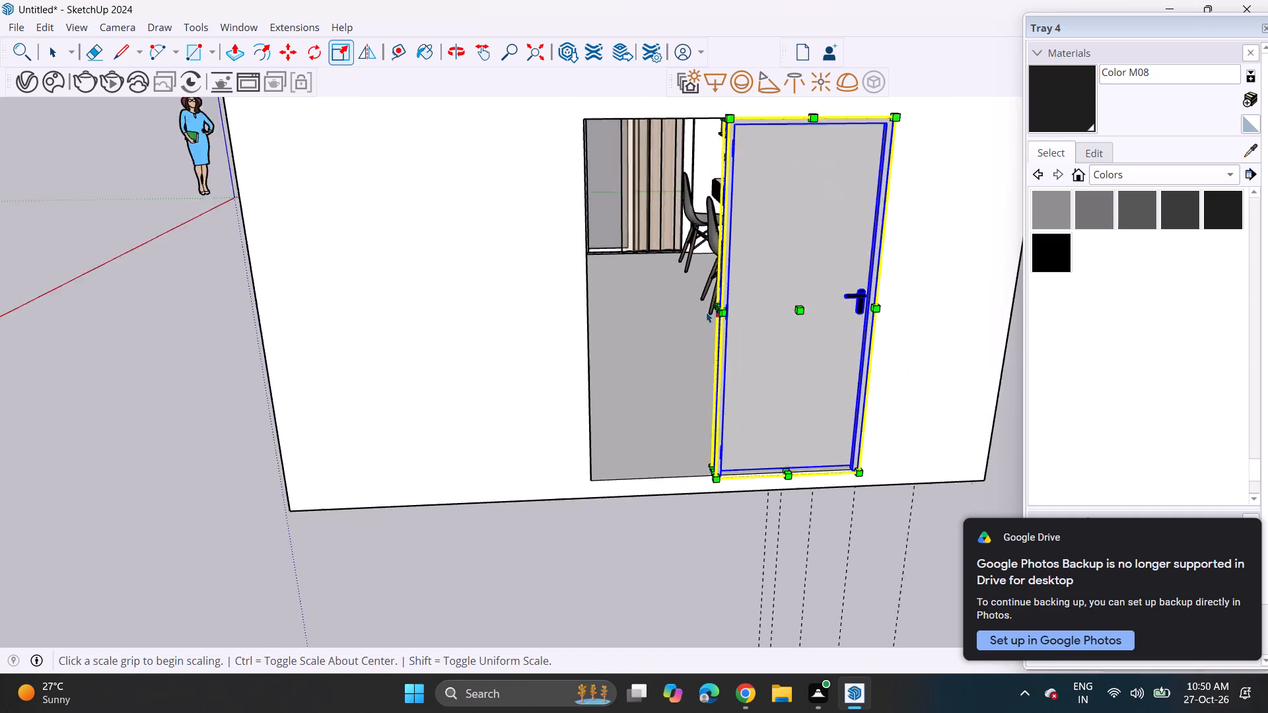
left_click(724, 303)
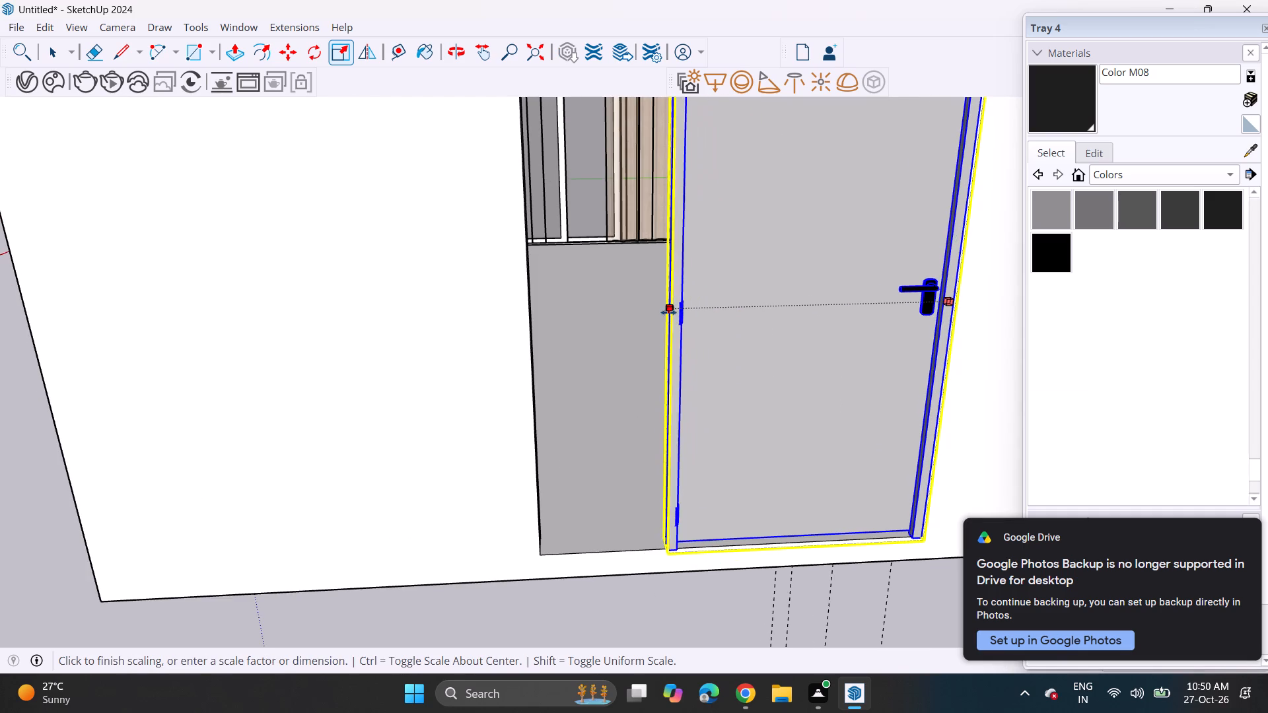
left_click(668, 312)
Push/pull the doorway's exposed jamb face up to the door frame to close the remaining gap.
middle_click_drag(787, 311, 639, 335)
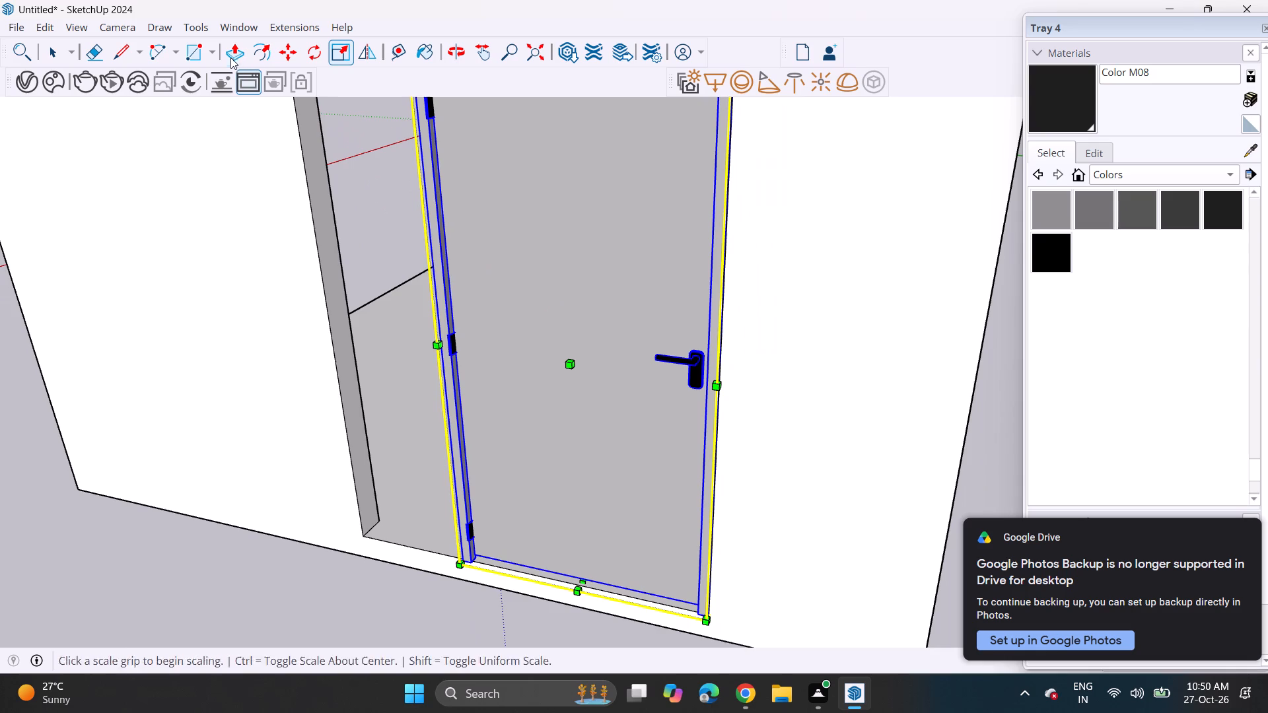
left_click(230, 56)
left_click(345, 331)
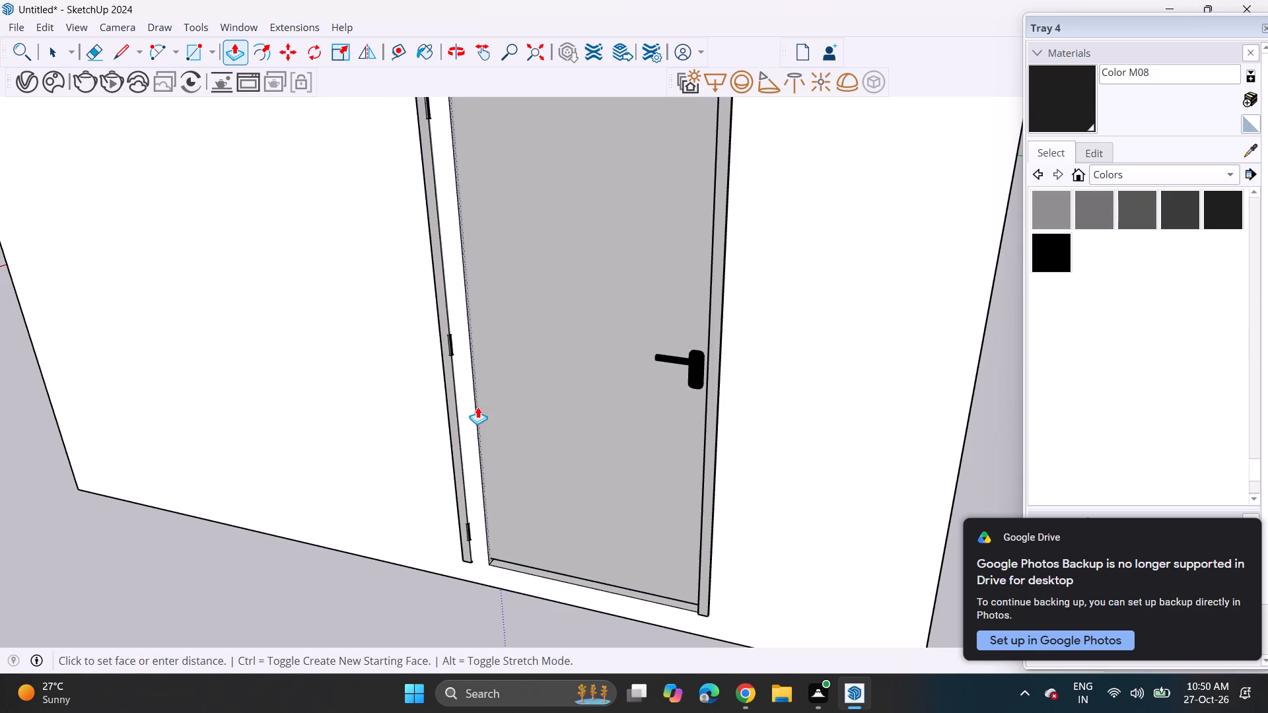
left_click(442, 399)
Move the door towards the room so its frame lines up with the wall's inner face at the doorway's bottom corner.
middle_click_drag(334, 377, 874, 343)
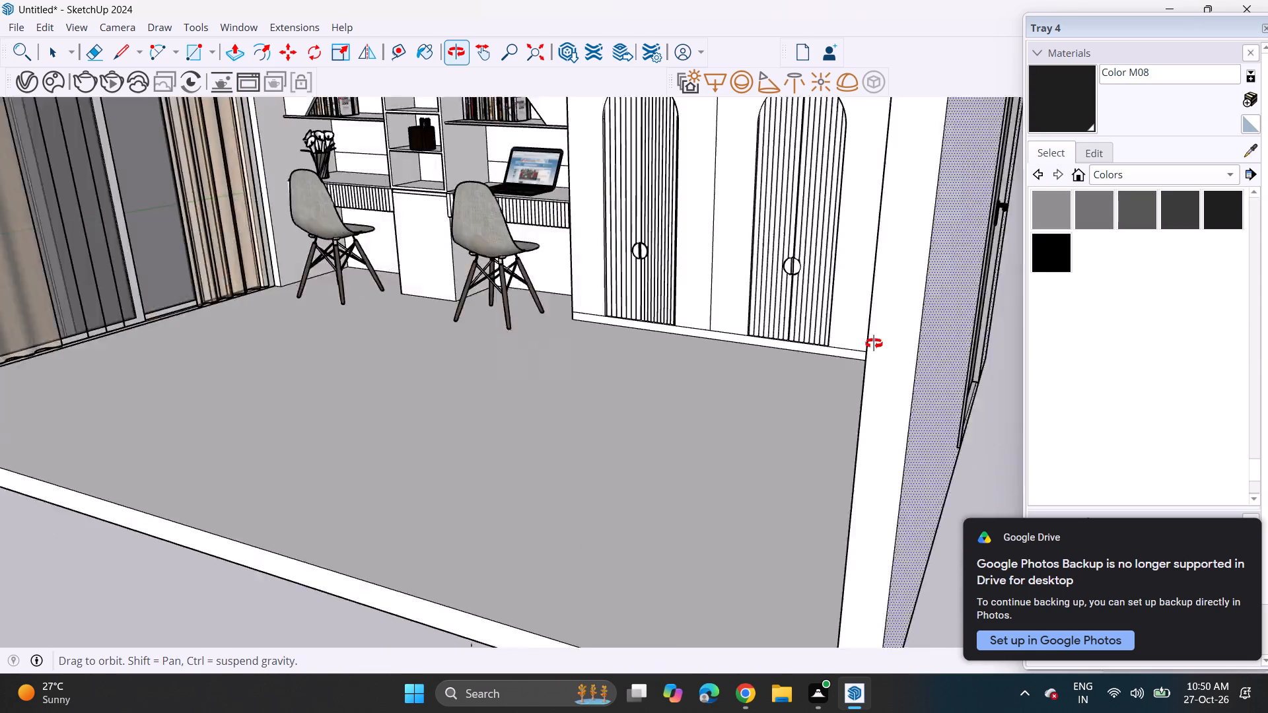
middle_click_drag(874, 343, 919, 325)
scroll(801, 259, "down", 3)
scroll(785, 283, "up", 1)
middle_click_drag(617, 306, 469, 295, "shift")
middle_click_drag(493, 320, 832, 281)
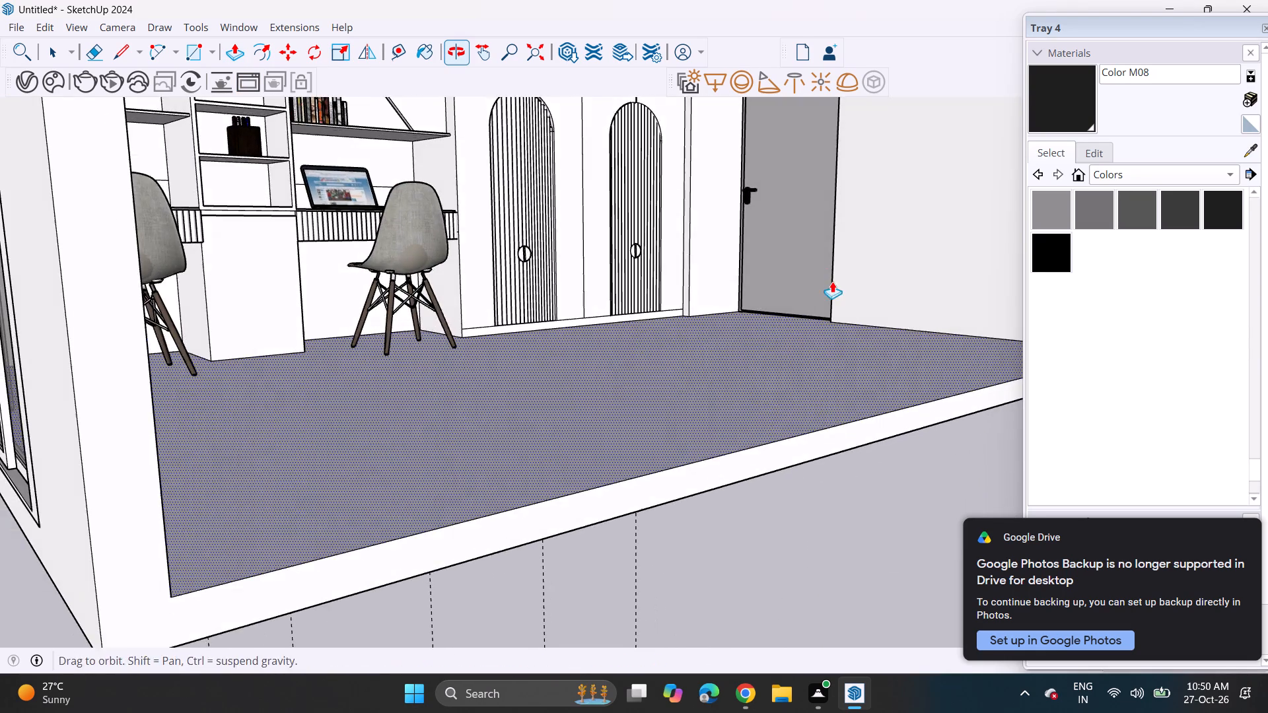
middle_click_drag(850, 285, 674, 413)
scroll(689, 375, "up", 8)
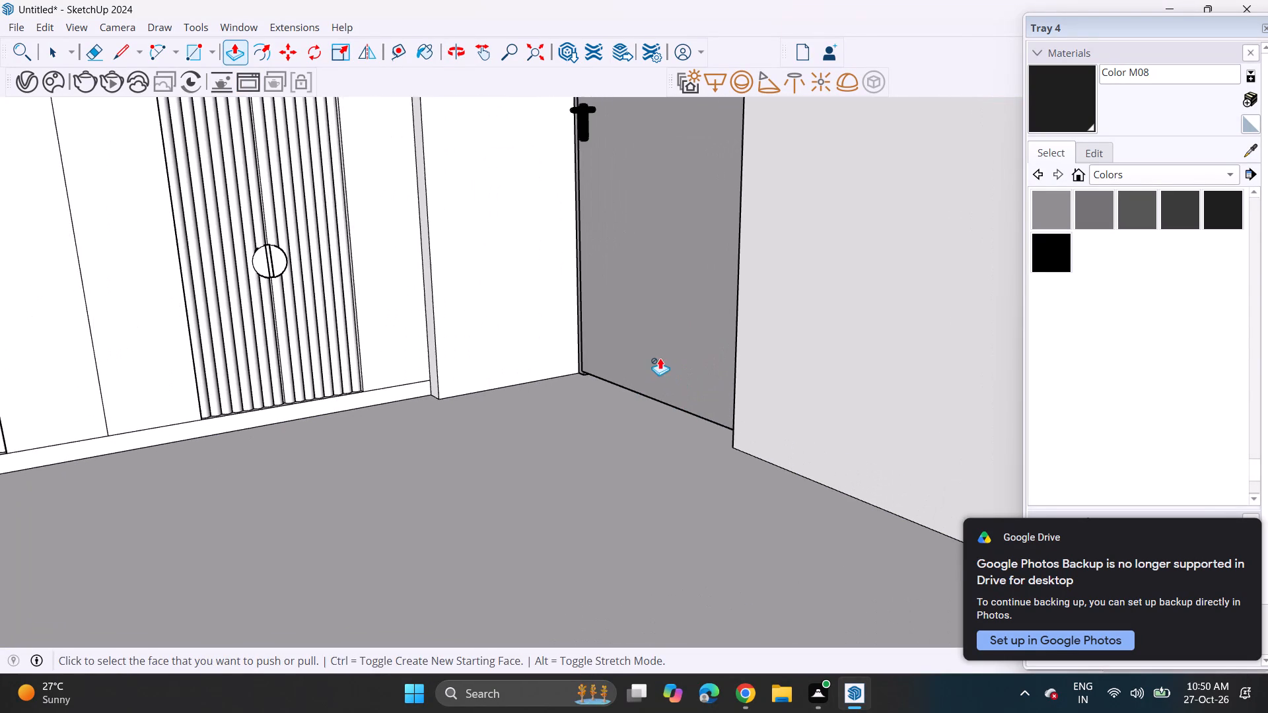
key("space")
left_click(658, 358)
scroll(657, 360, "up", 3)
middle_click_drag(678, 431, 930, 500)
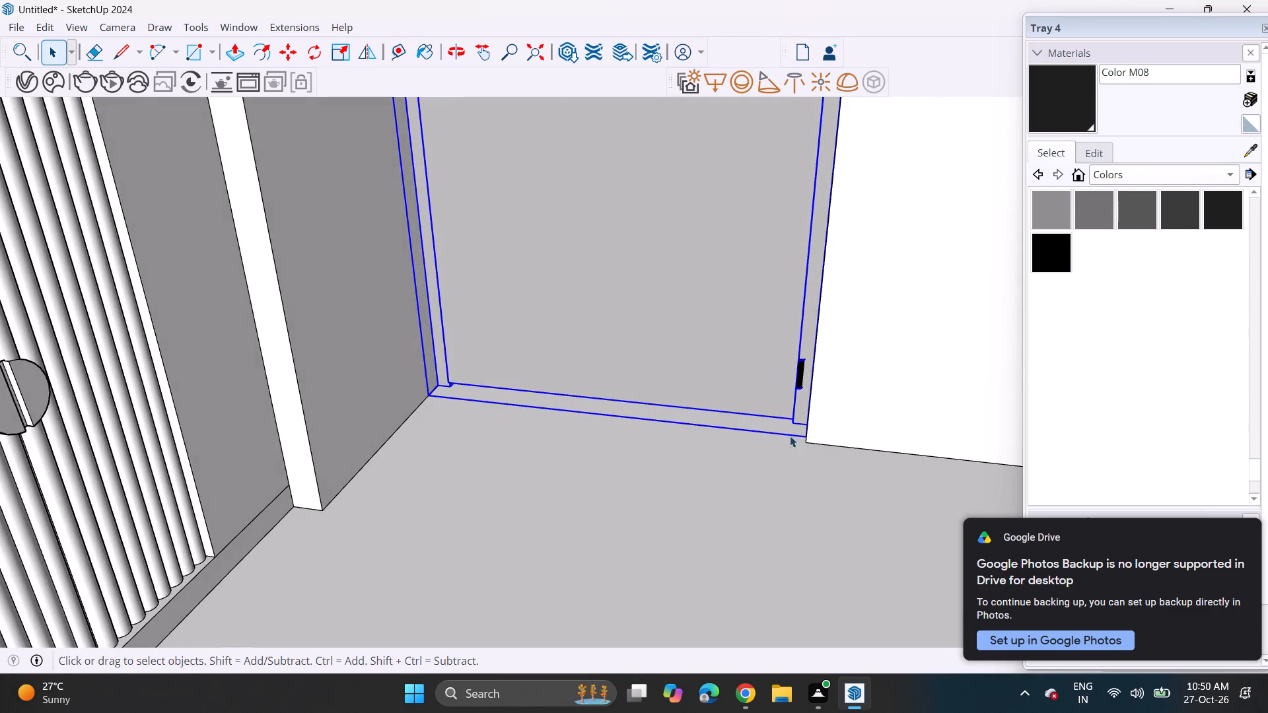
scroll(789, 432, "up", 5)
key("m")
scroll(802, 417, "up", 2)
middle_click_drag(813, 435, 839, 467)
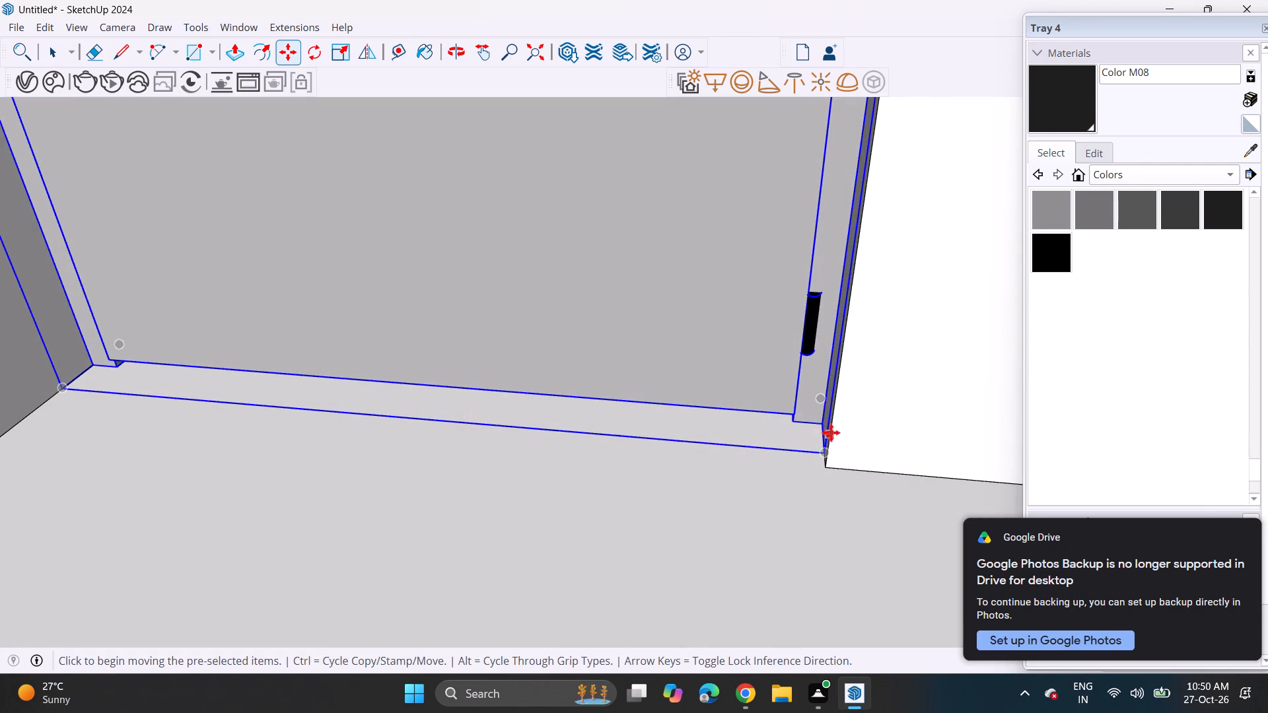
left_click(822, 423)
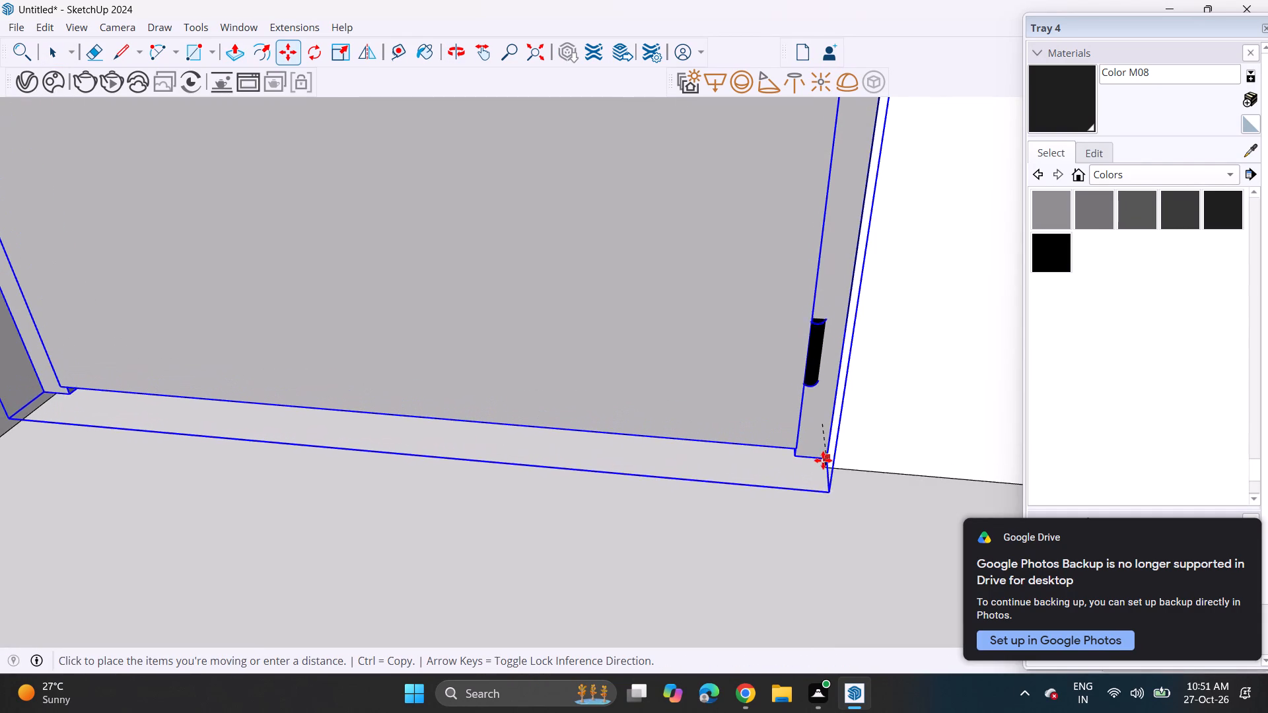
left_click(823, 463)
Inspect the moved door's fit against the jamb, wall face and floor from several sides, leaving the door deselected.
middle_click_drag(869, 423, 410, 300)
scroll(394, 300, "down", 6)
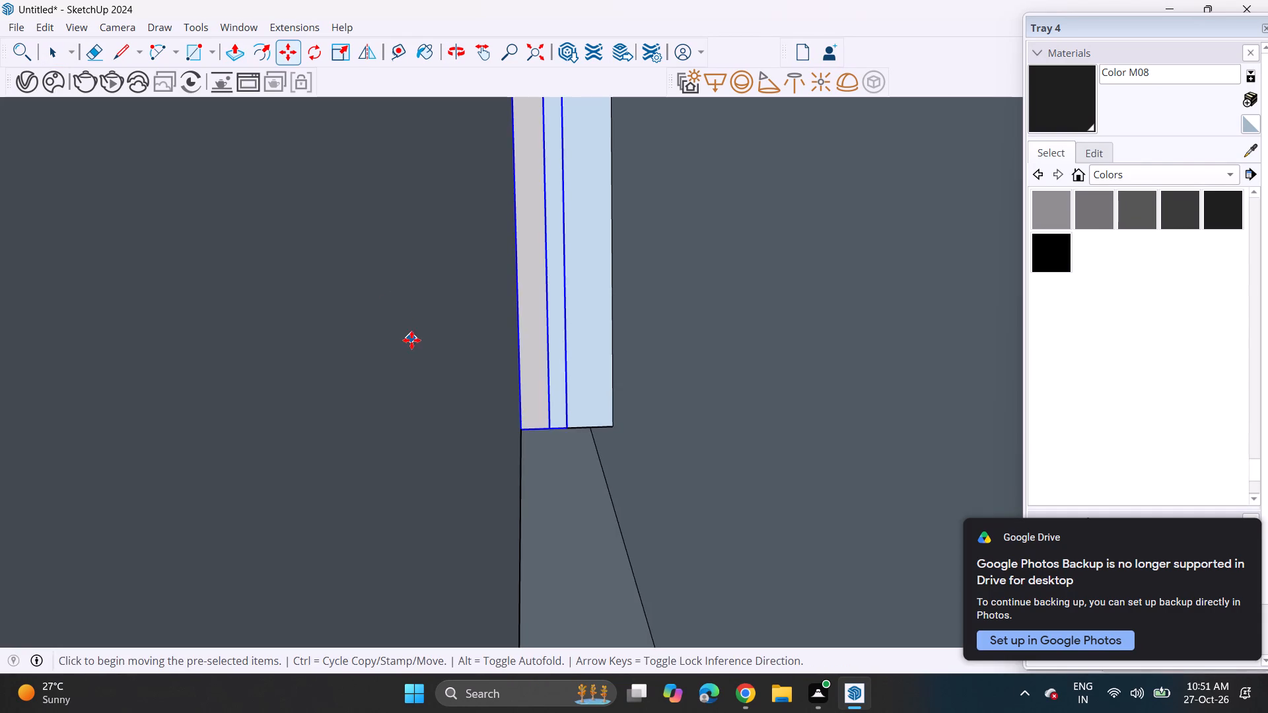
middle_click_drag(421, 341, 592, 353)
middle_click_drag(255, 388, 785, 386, "shift")
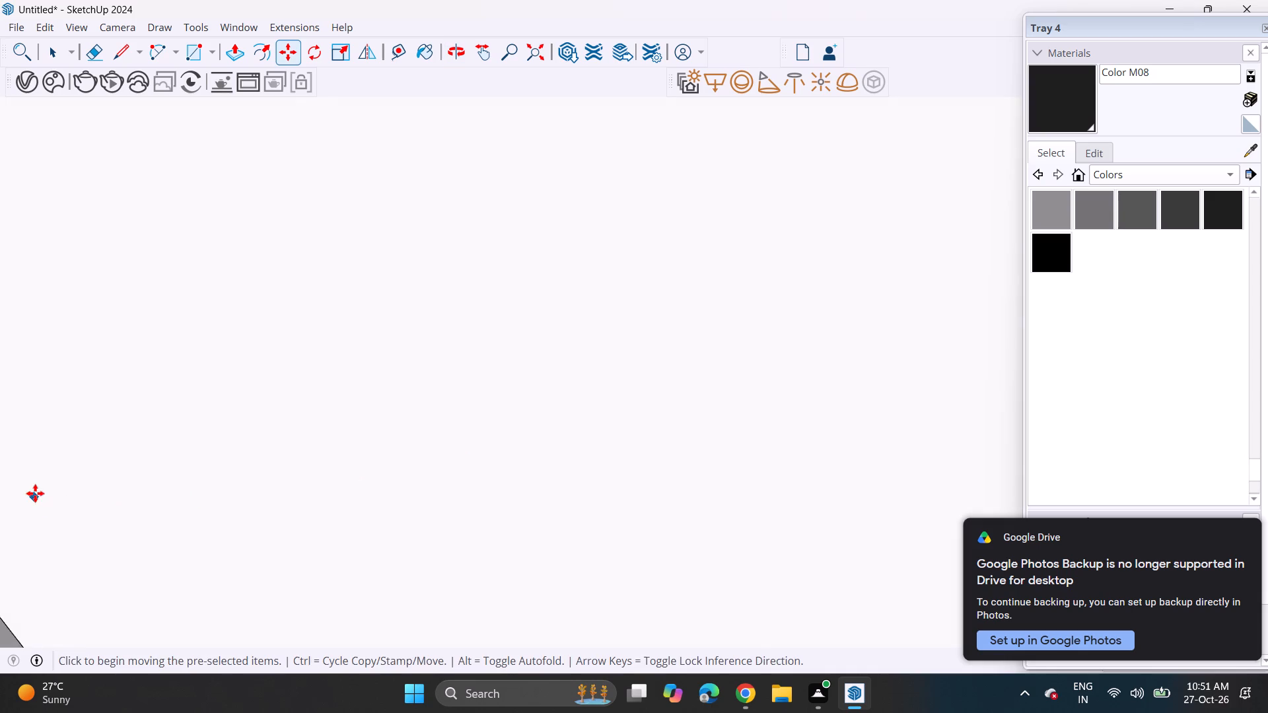
scroll(38, 474, "down", 2)
scroll(38, 475, "up", 1)
scroll(38, 477, "down", 7)
scroll(41, 485, "up", 1)
middle_click_drag(46, 489, 662, 355, "shift")
middle_click_drag(374, 356, 384, 410)
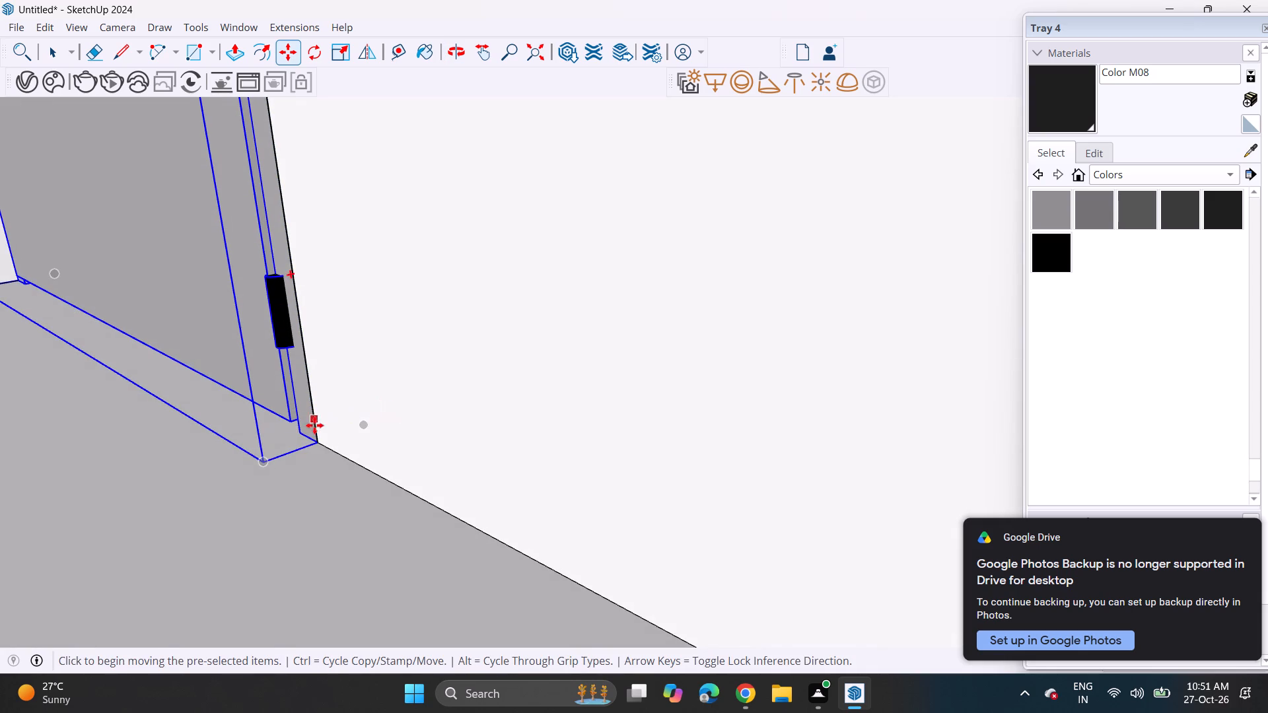
scroll(294, 423, "down", 8)
middle_click_drag(380, 462, 283, 417)
scroll(316, 447, "up", 3)
scroll(248, 361, "down", 3)
scroll(248, 361, "up", 1)
scroll(248, 361, "down", 15)
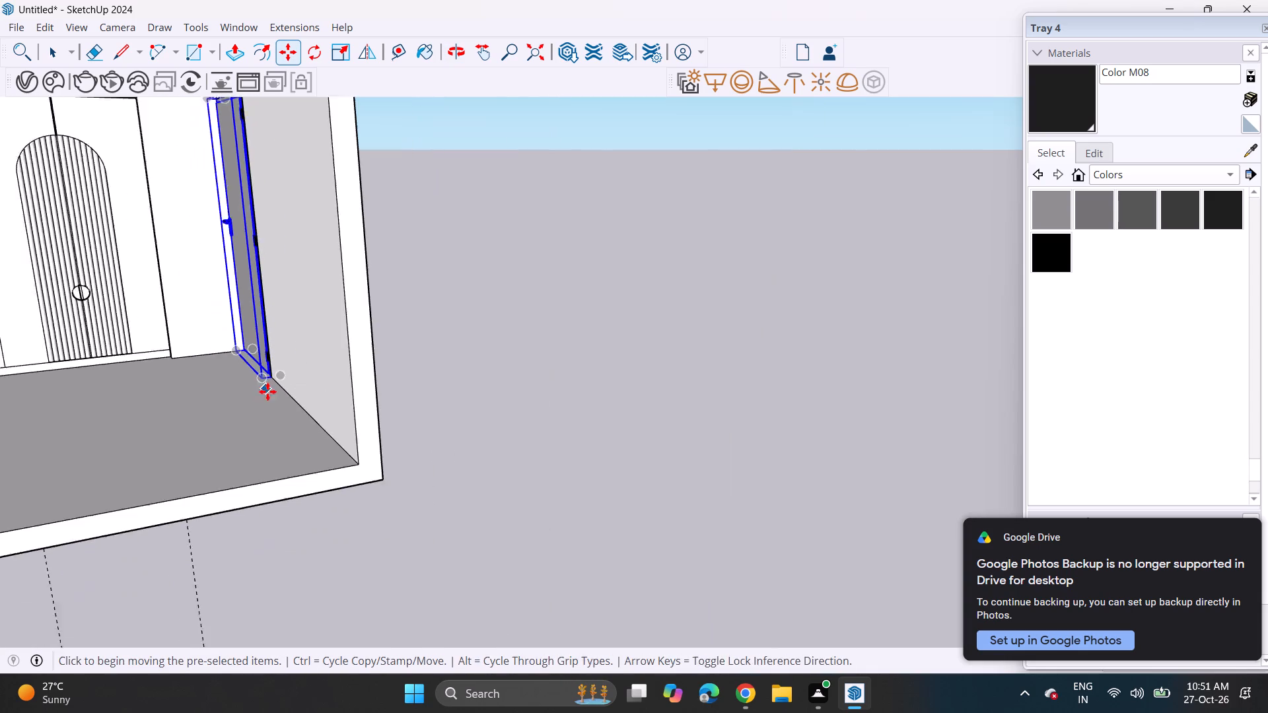
scroll(267, 391, "down", 1)
middle_click_drag(255, 387, 582, 438, "shift")
scroll(575, 436, "down", 1)
middle_click_drag(495, 416, 339, 376)
scroll(483, 416, "up", 2)
key("space")
left_click(863, 362)
Examine the whole furnished room from the open front side, including the door, wardrobe wall, desks and curtains.
scroll(498, 344, "down", 3)
scroll(489, 348, "up", 1)
scroll(487, 351, "down", 2)
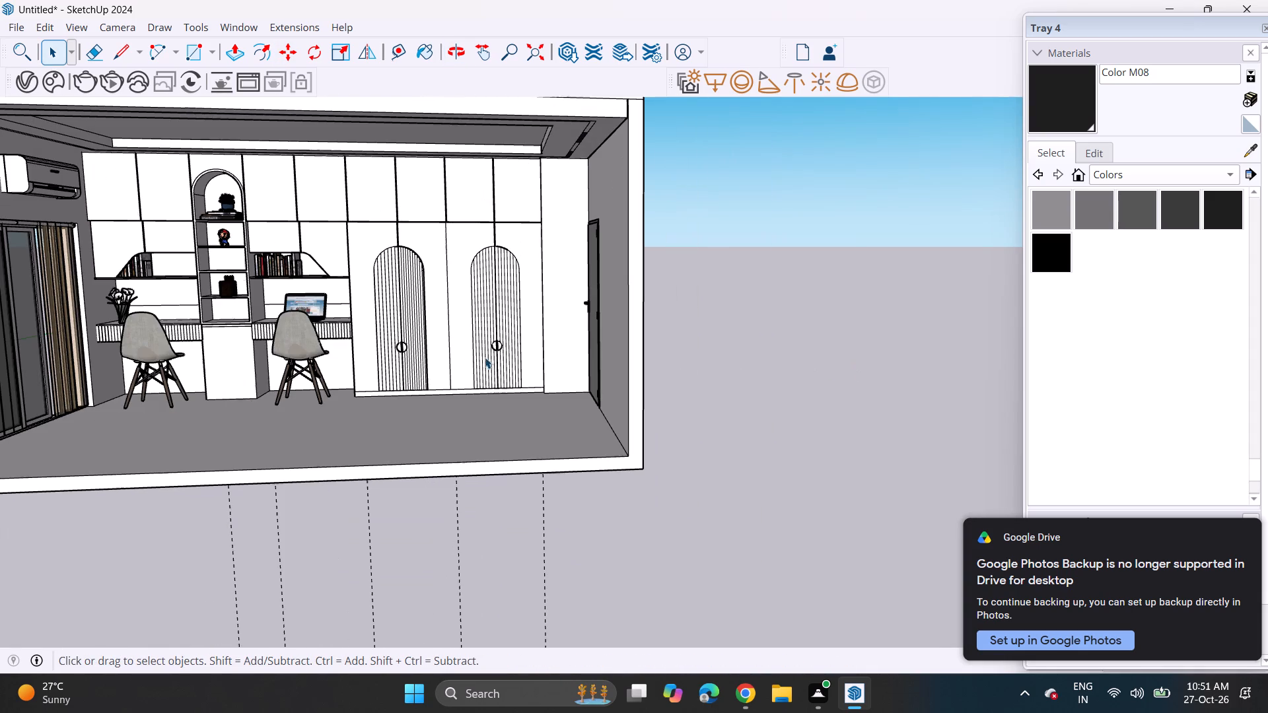
middle_click_drag(386, 372, 549, 393)
middle_click_drag(522, 388, 464, 361)
scroll(445, 318, "up", 2)
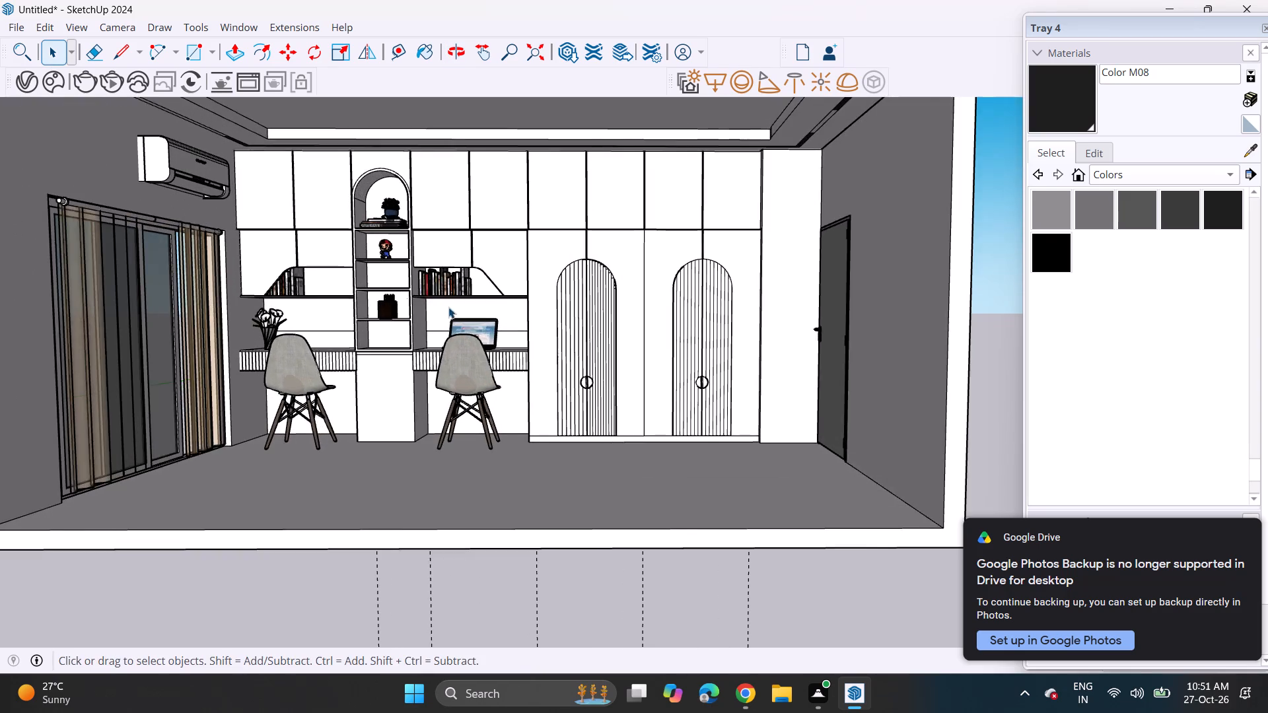
middle_click_drag(450, 307, 449, 300)
scroll(467, 338, "up", 1)
middle_click_drag(461, 282, 492, 322, "shift")
scroll(492, 322, "down", 1)
scroll(486, 329, "up", 1)
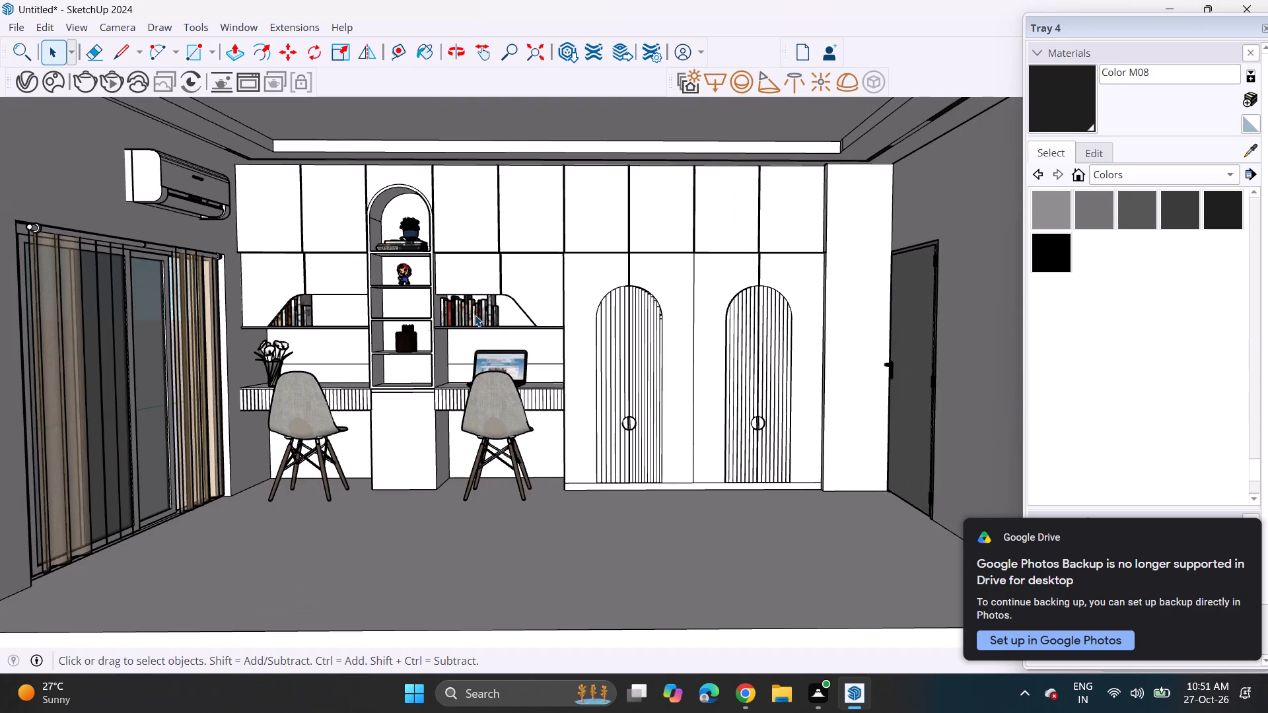
middle_click(472, 311)
scroll(478, 306, "down", 1)
scroll(482, 300, "up", 1)
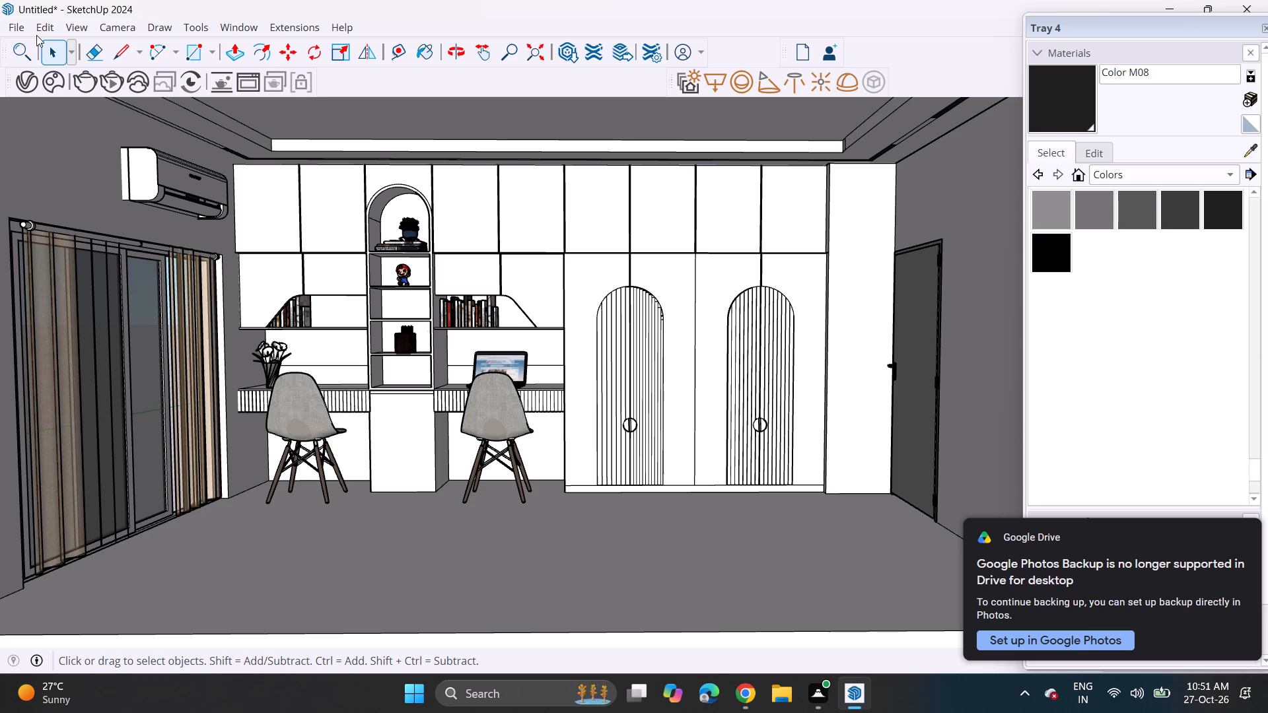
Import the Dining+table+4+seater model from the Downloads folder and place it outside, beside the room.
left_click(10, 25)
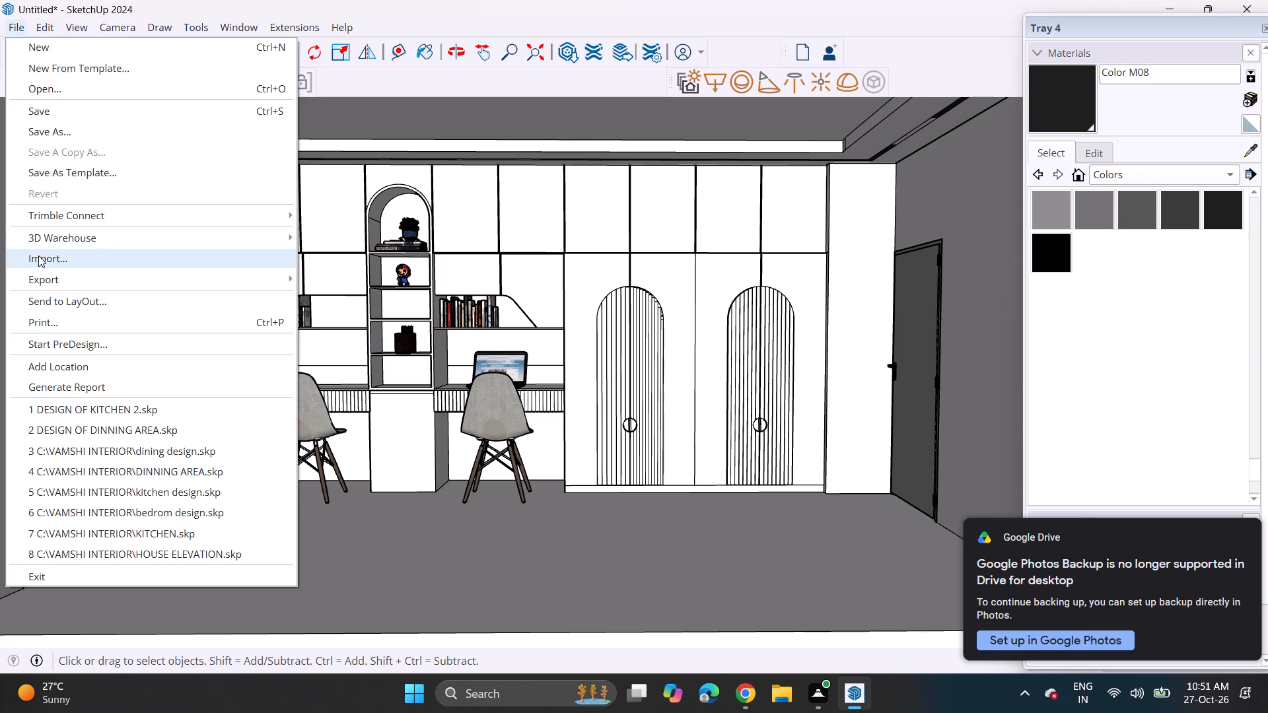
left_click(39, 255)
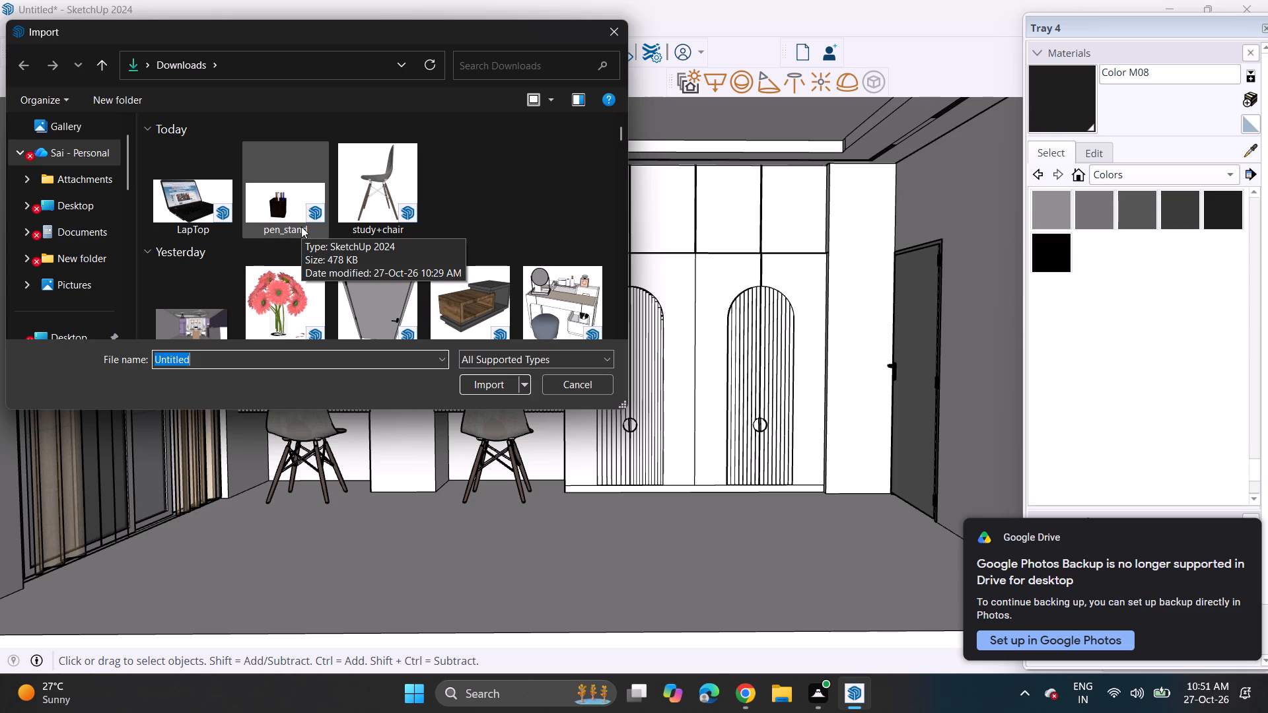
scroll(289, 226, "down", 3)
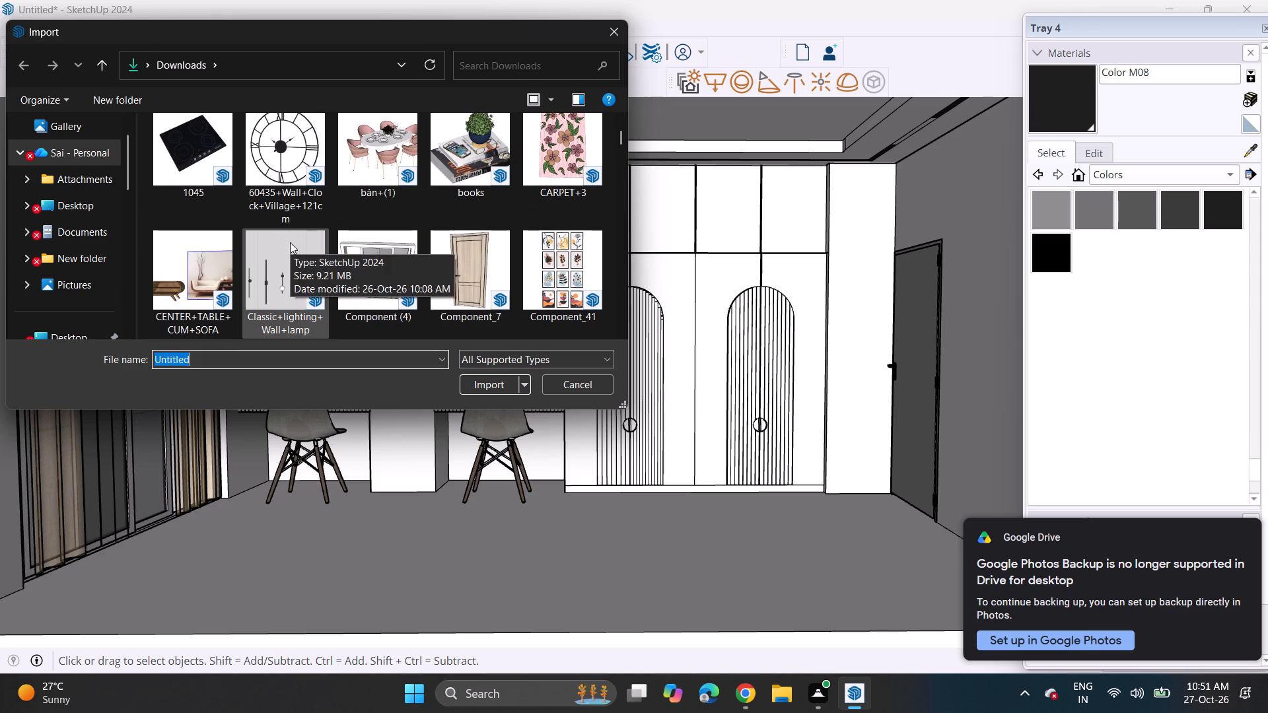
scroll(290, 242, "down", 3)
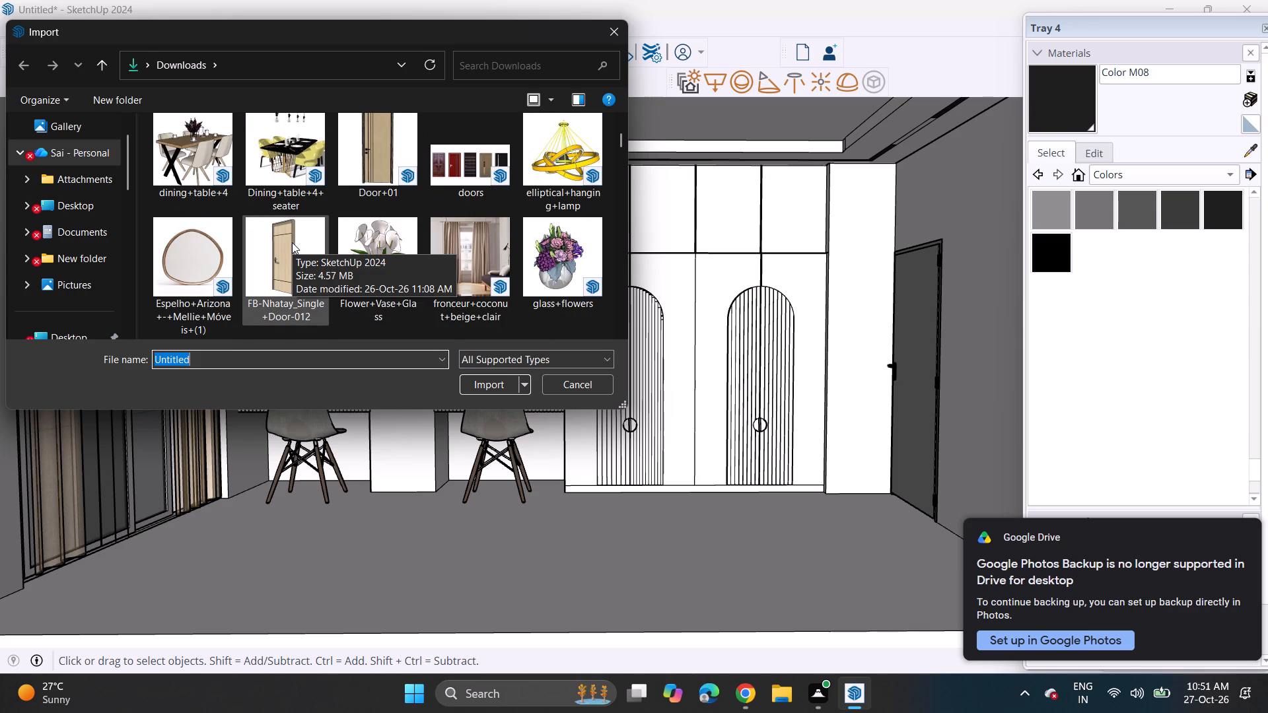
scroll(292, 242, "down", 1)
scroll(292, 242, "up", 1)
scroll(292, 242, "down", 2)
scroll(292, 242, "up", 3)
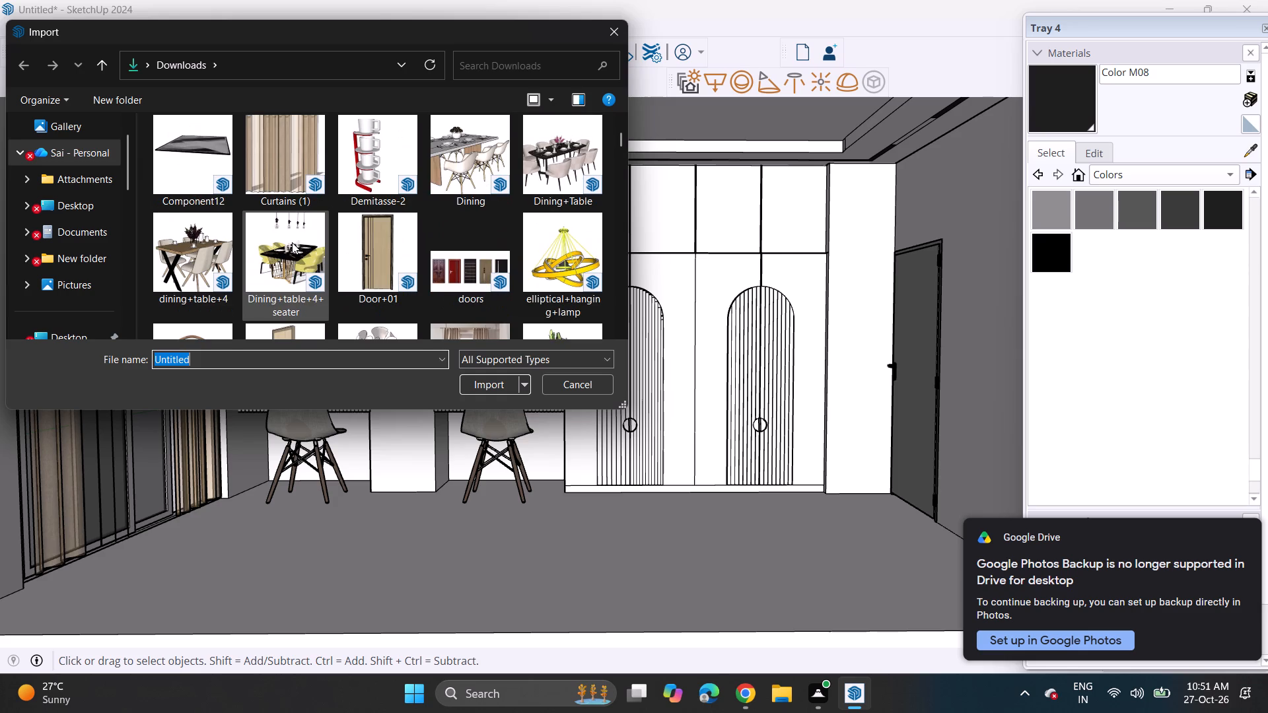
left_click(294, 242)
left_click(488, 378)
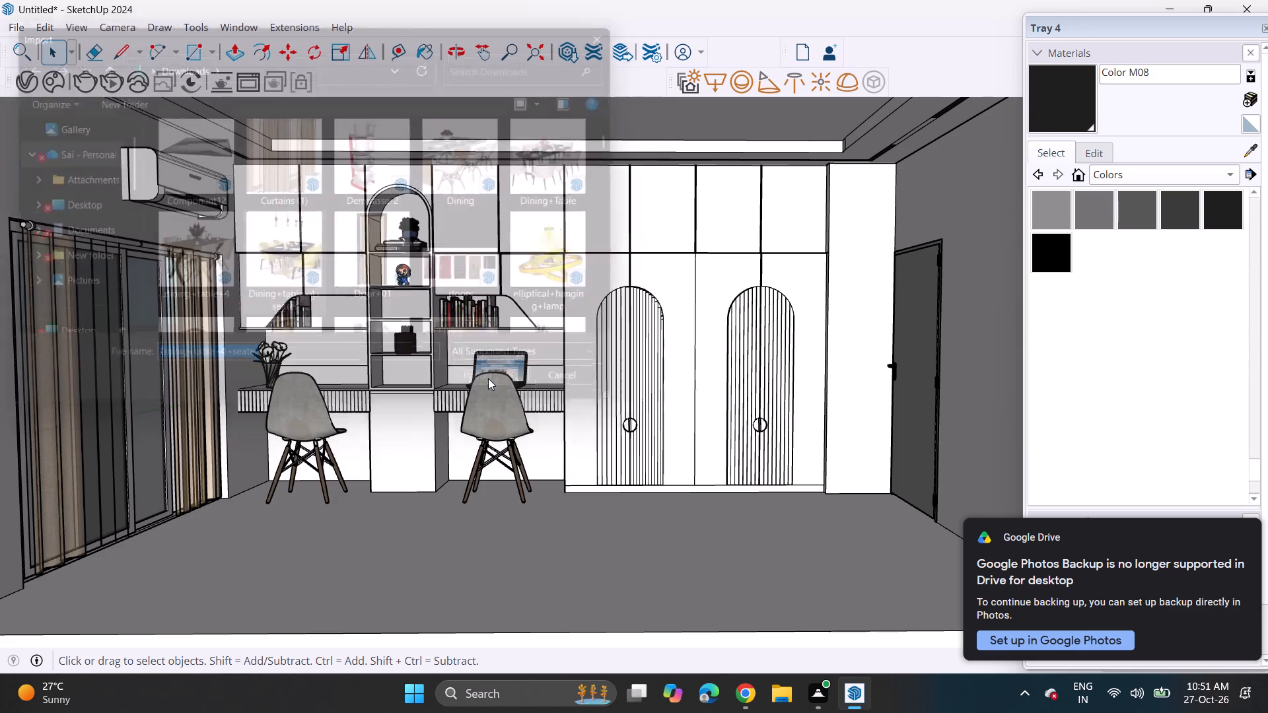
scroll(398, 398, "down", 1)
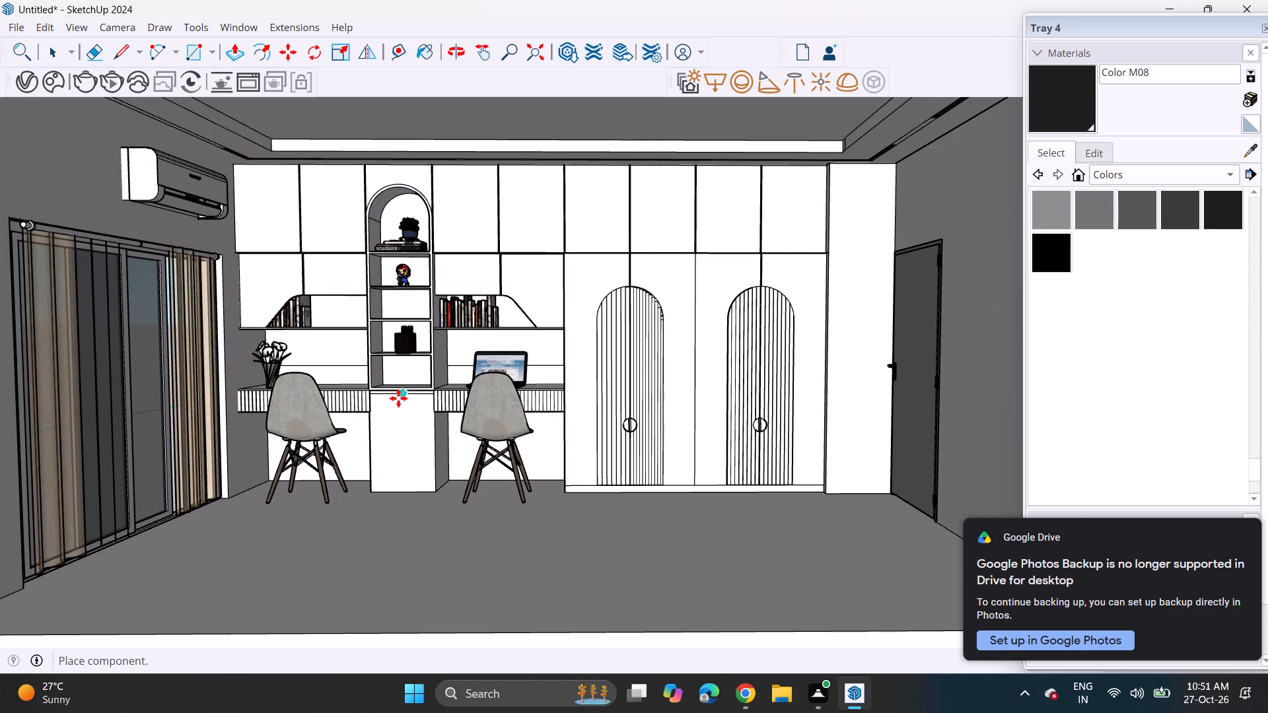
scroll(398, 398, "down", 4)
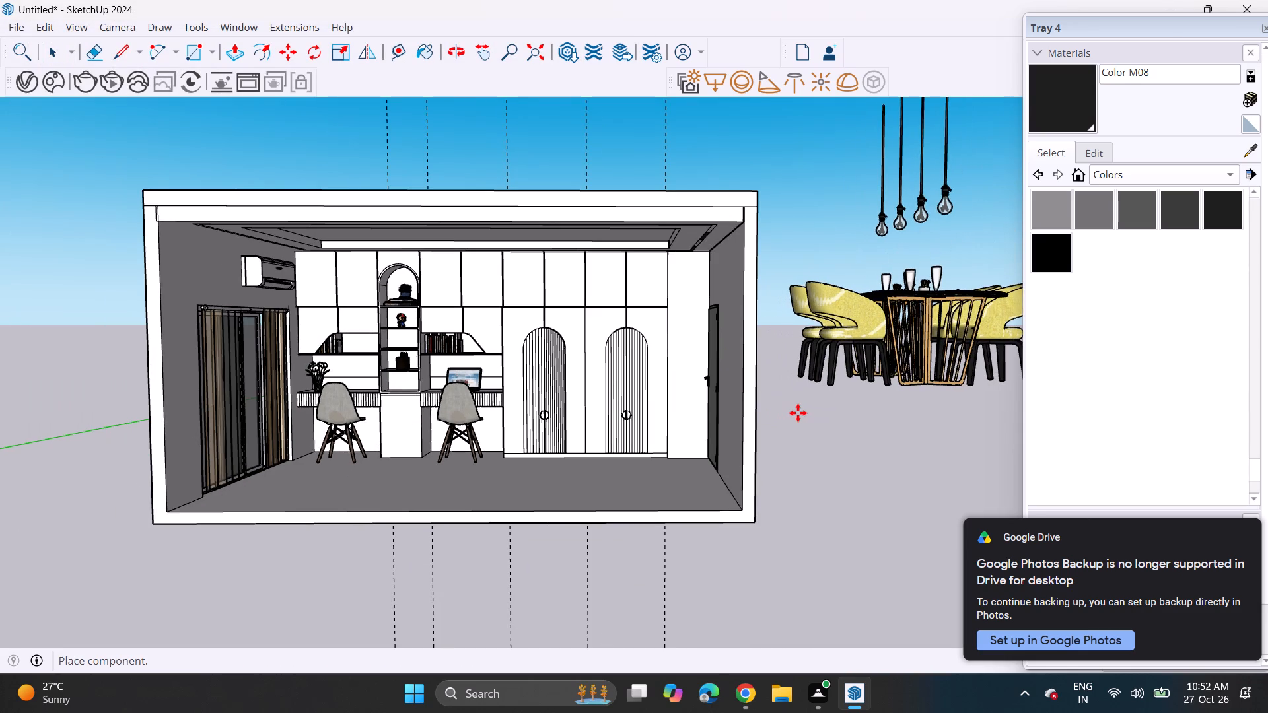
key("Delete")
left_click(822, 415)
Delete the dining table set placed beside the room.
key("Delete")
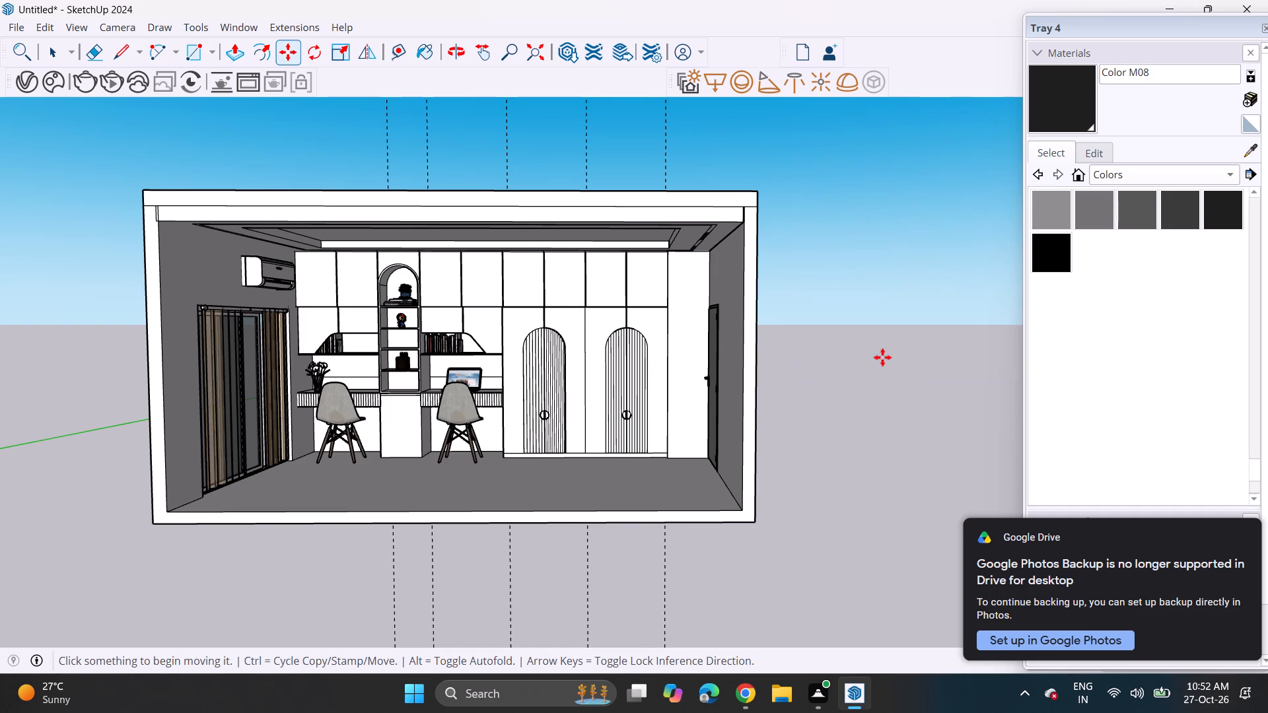
Look through the importable models in the Downloads folder for a hanging lamp, including the earlier and last-week files.
scroll(887, 355, "up", 1)
left_click(9, 20)
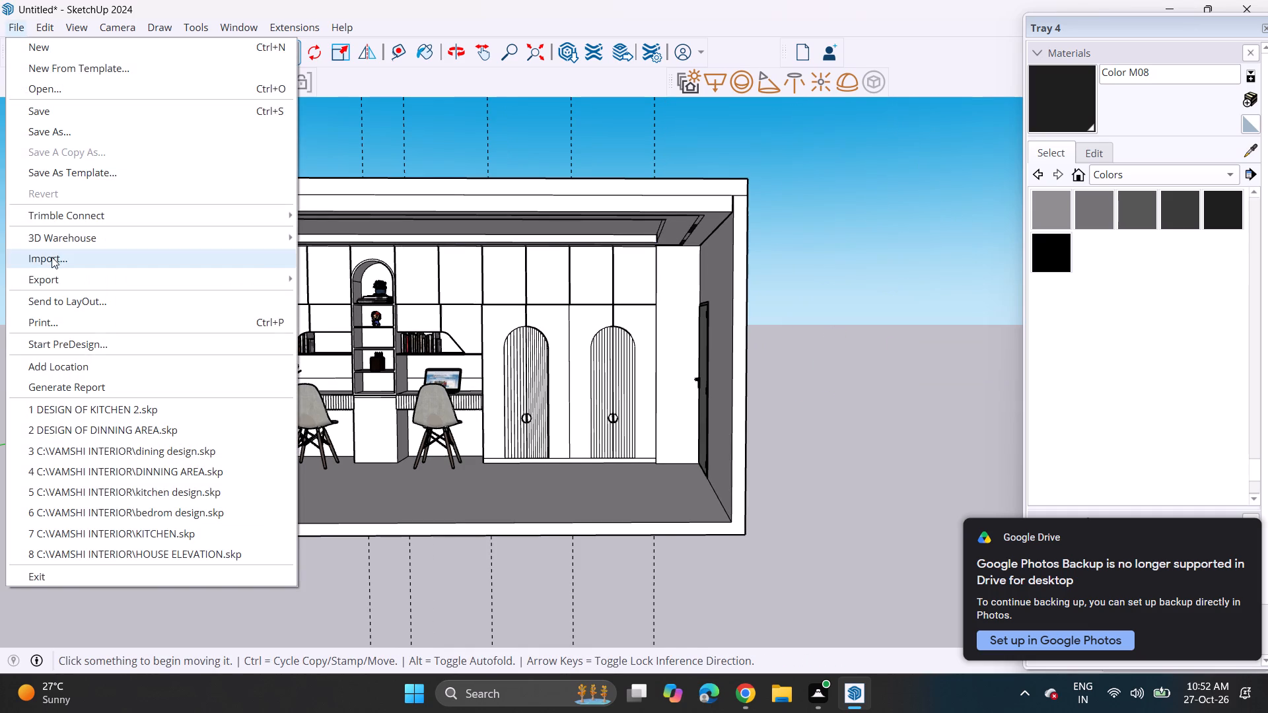
left_click(52, 257)
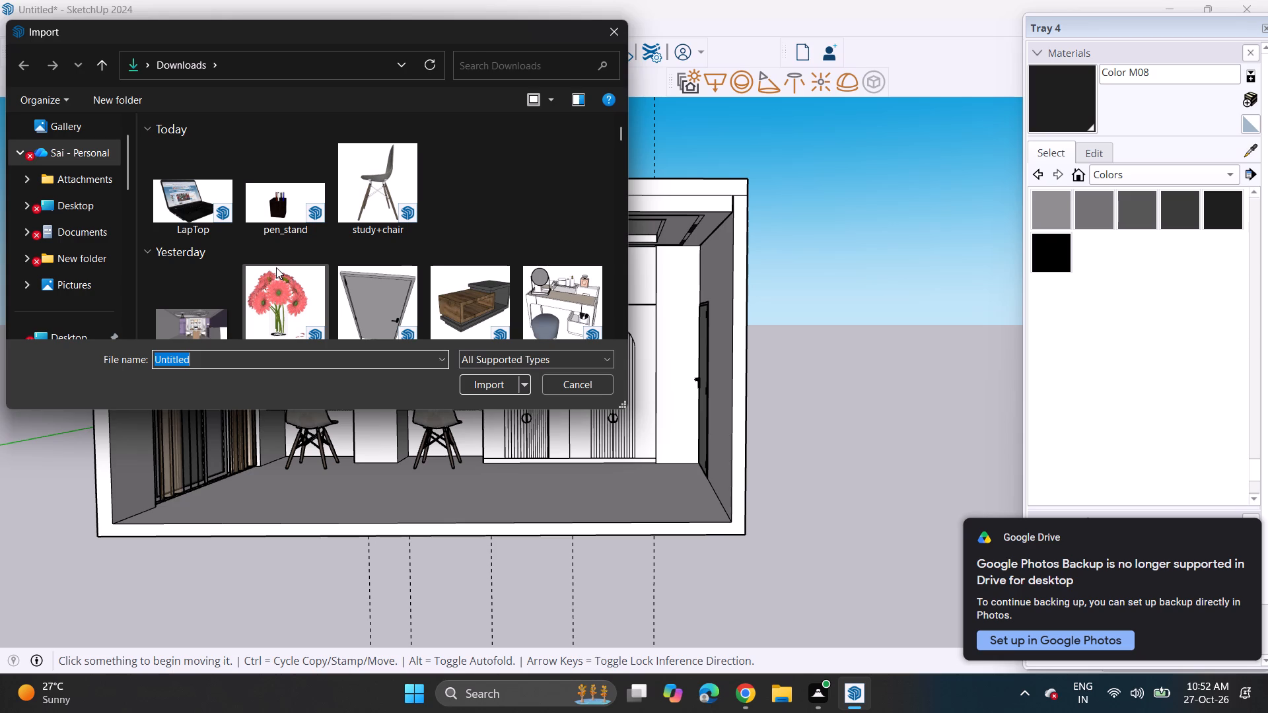
scroll(241, 286, "down", 6)
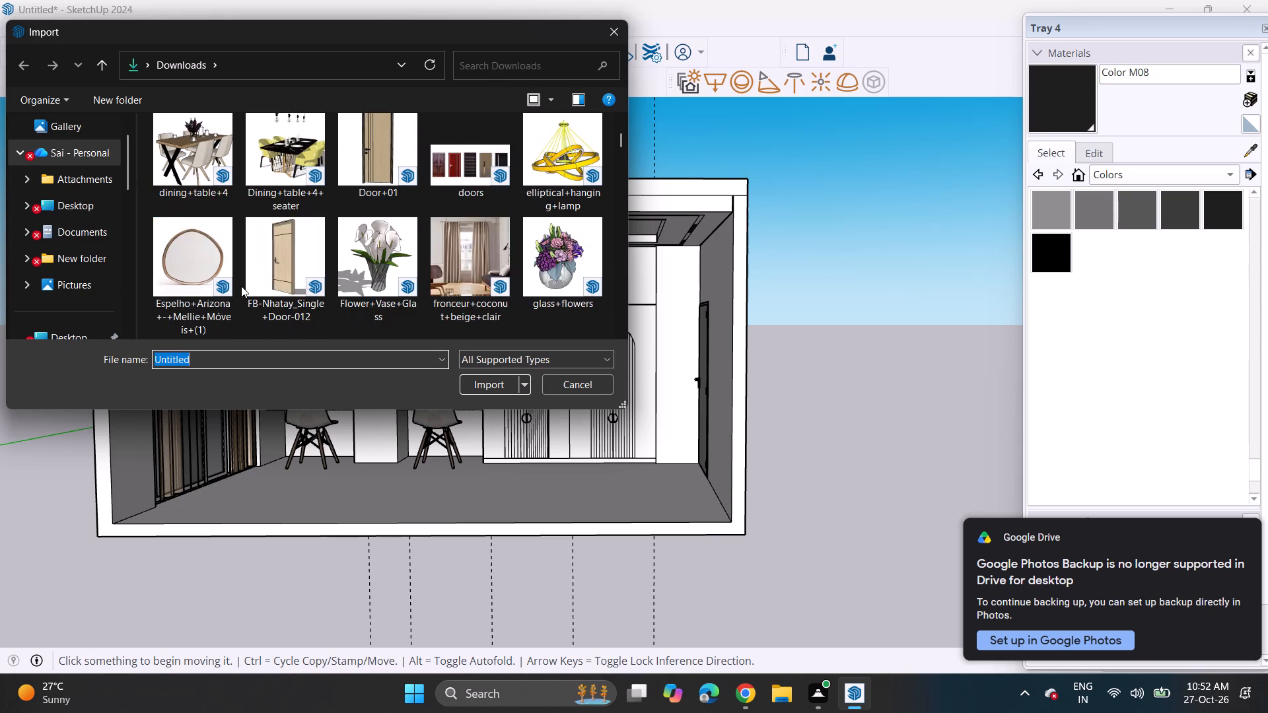
scroll(241, 286, "down", 3)
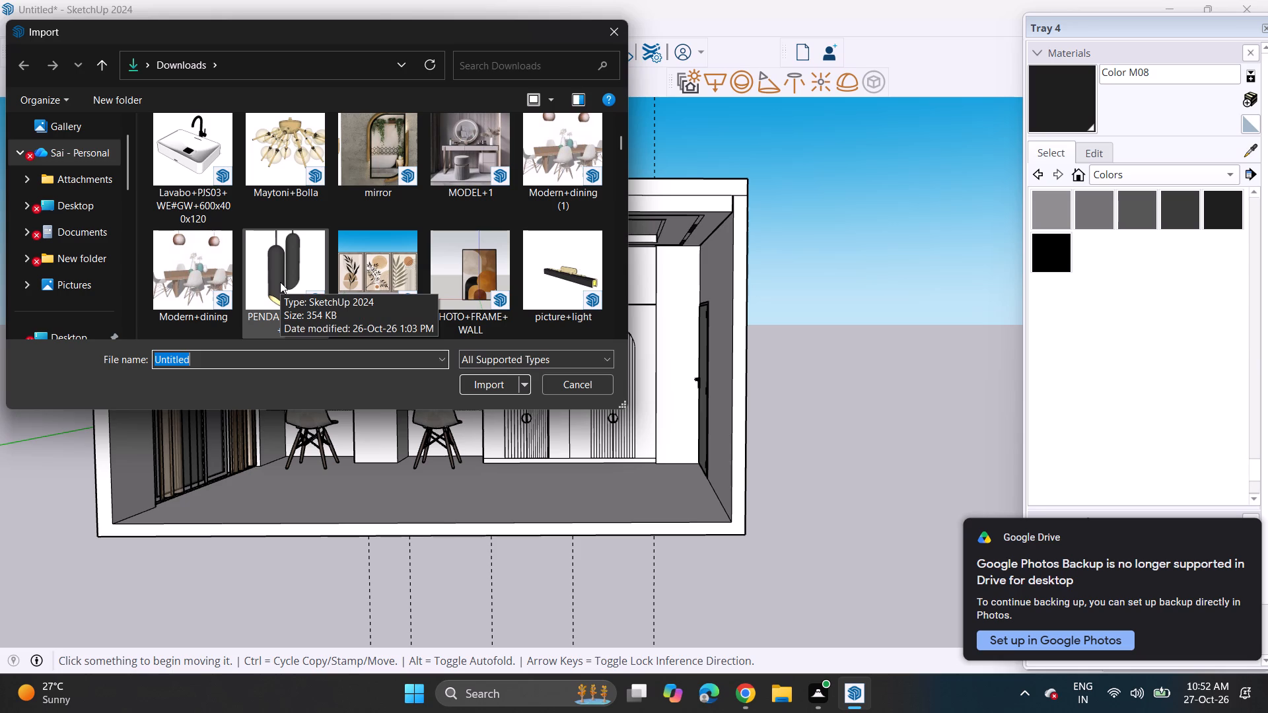
scroll(280, 282, "down", 1)
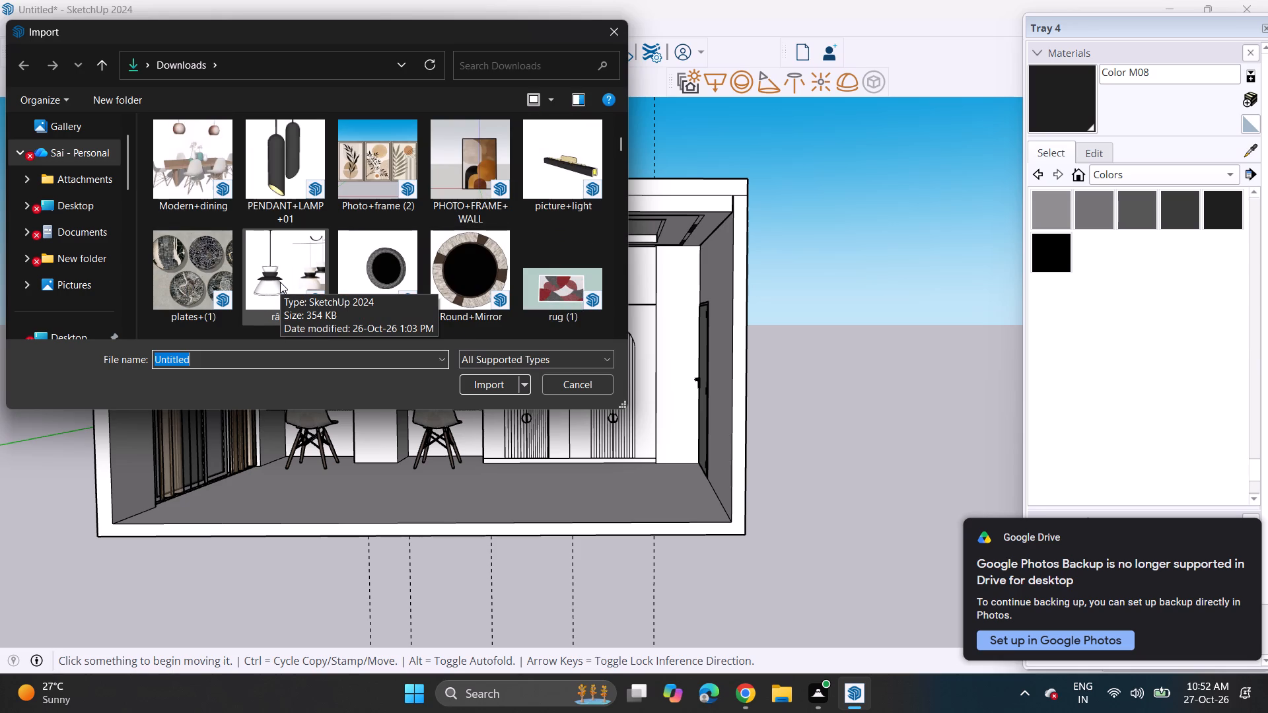
left_click(286, 267)
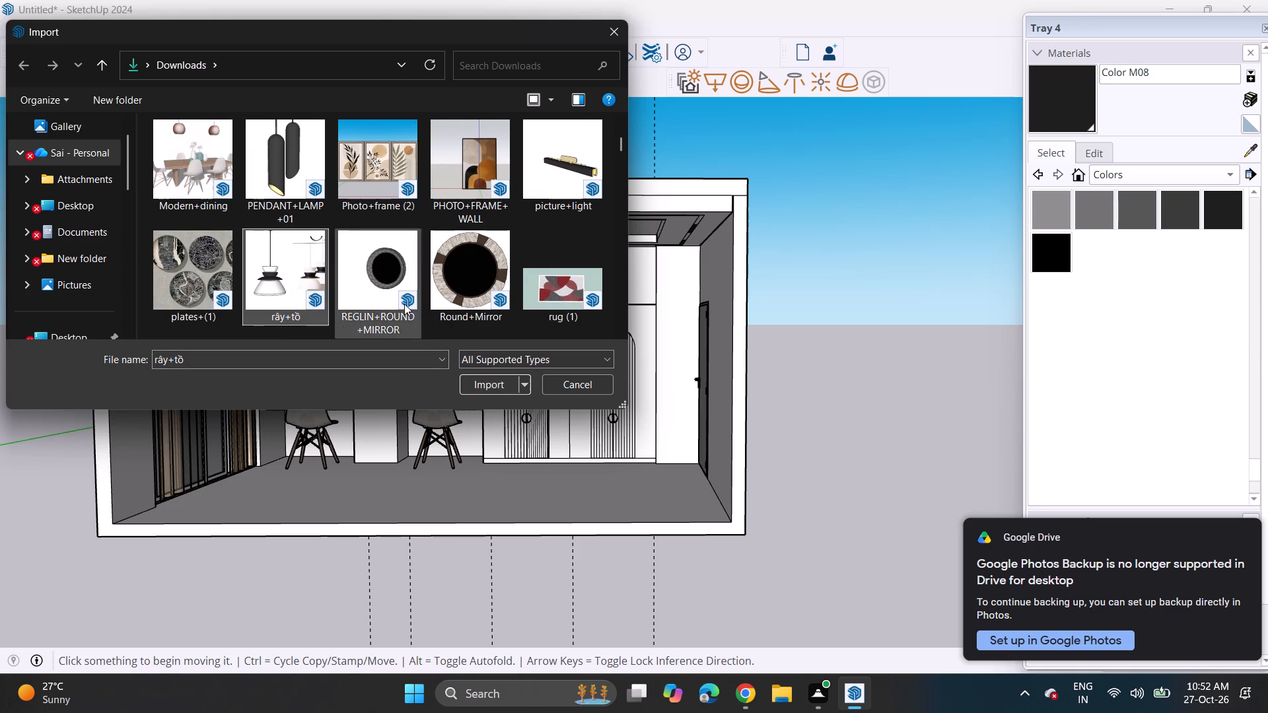
scroll(404, 304, "down", 4)
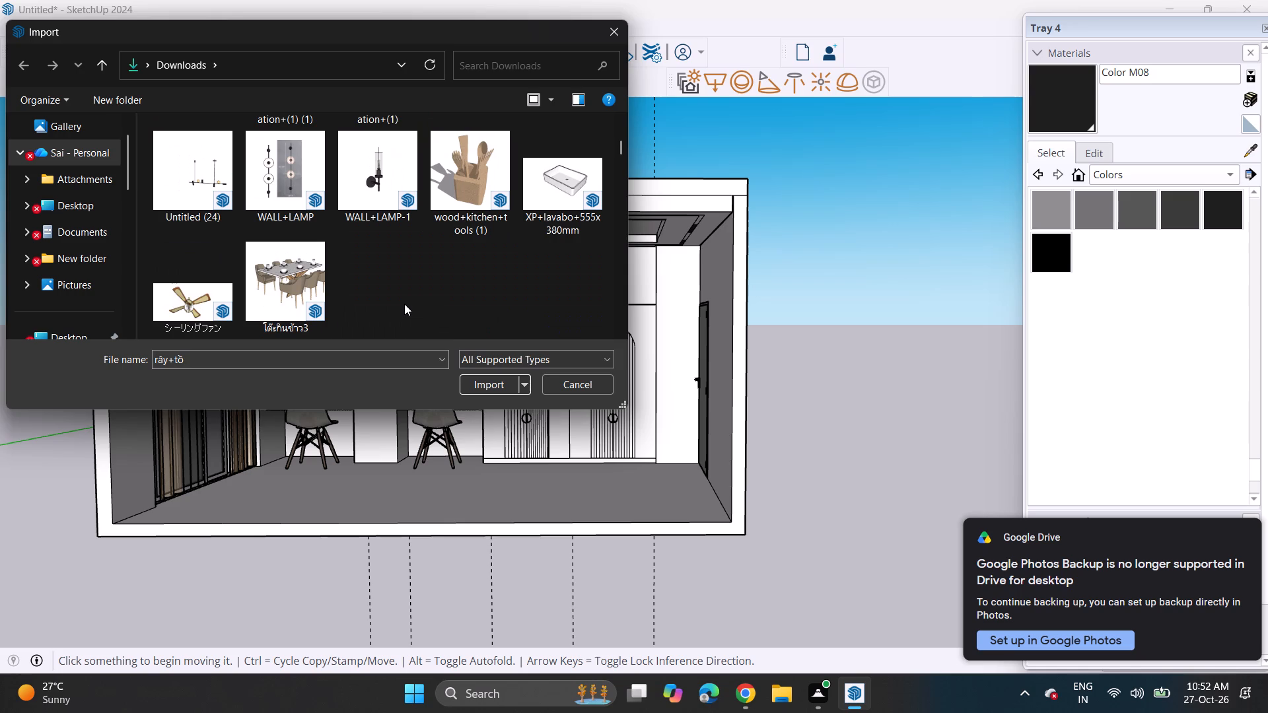
scroll(404, 304, "down", 3)
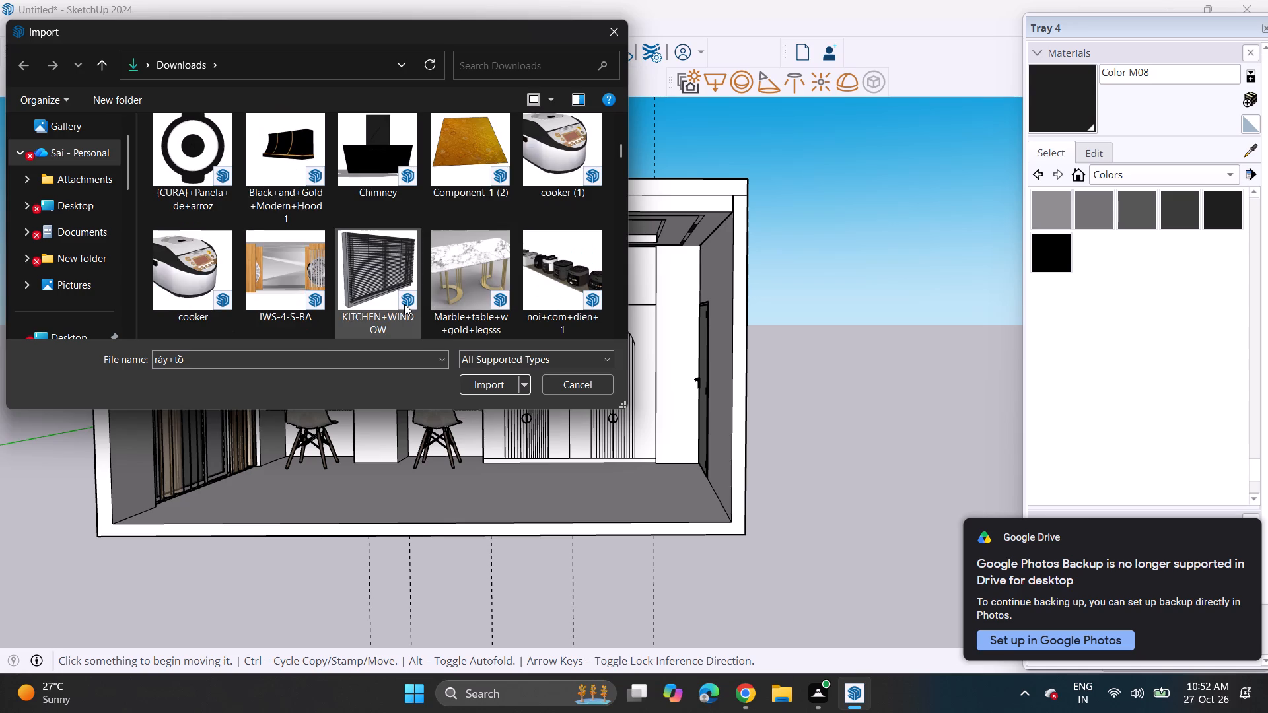
scroll(404, 304, "down", 2)
scroll(404, 304, "up", 1)
scroll(404, 304, "down", 3)
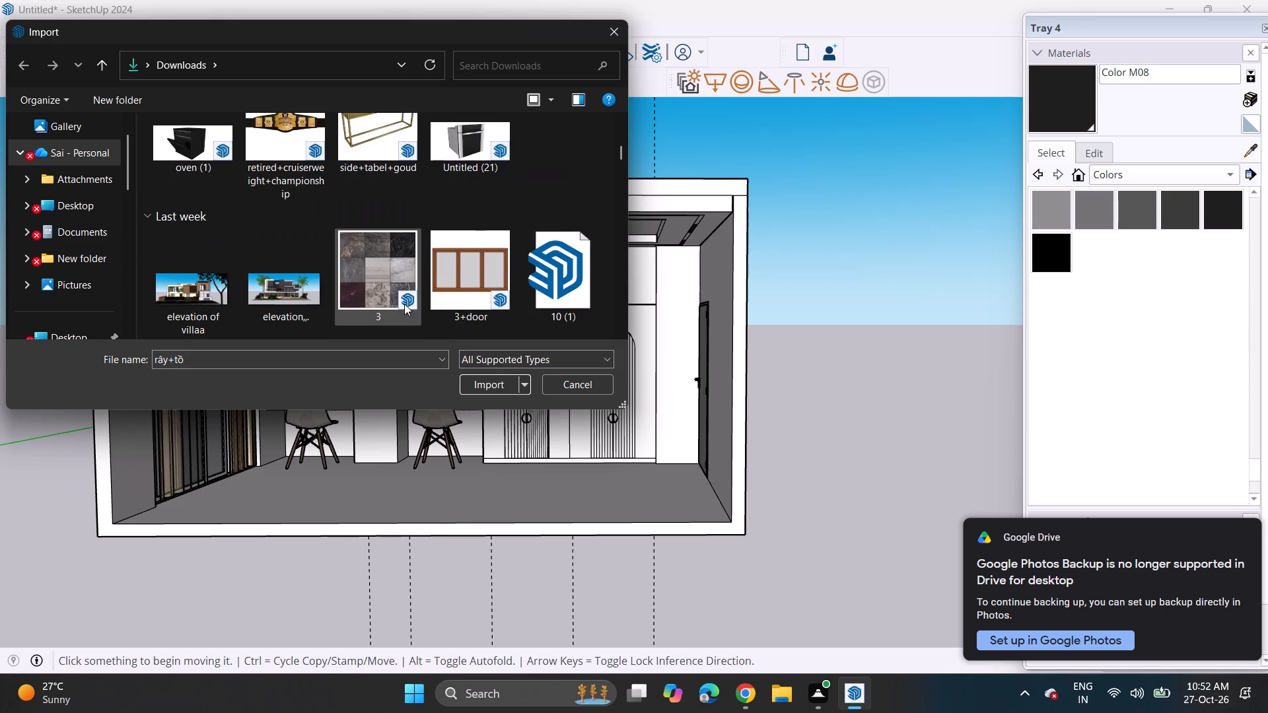
scroll(404, 304, "down", 5)
scroll(404, 304, "up", 1)
scroll(404, 304, "down", 2)
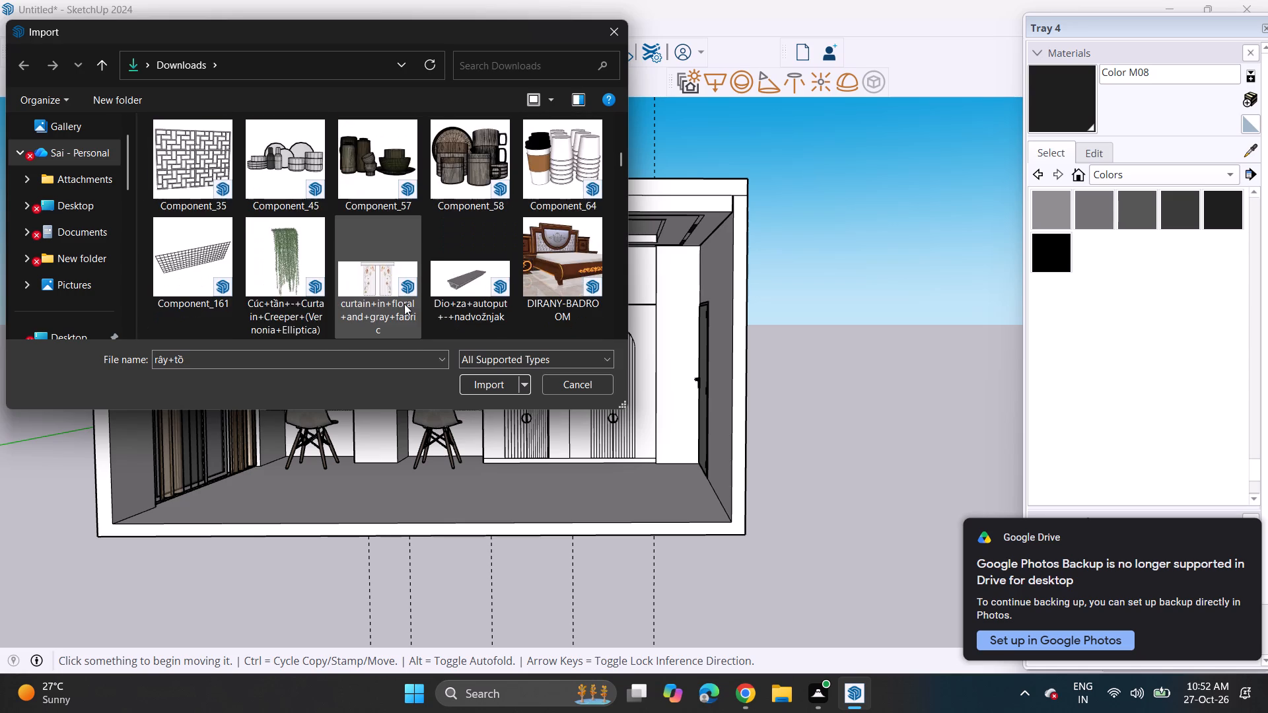
scroll(404, 304, "down", 6)
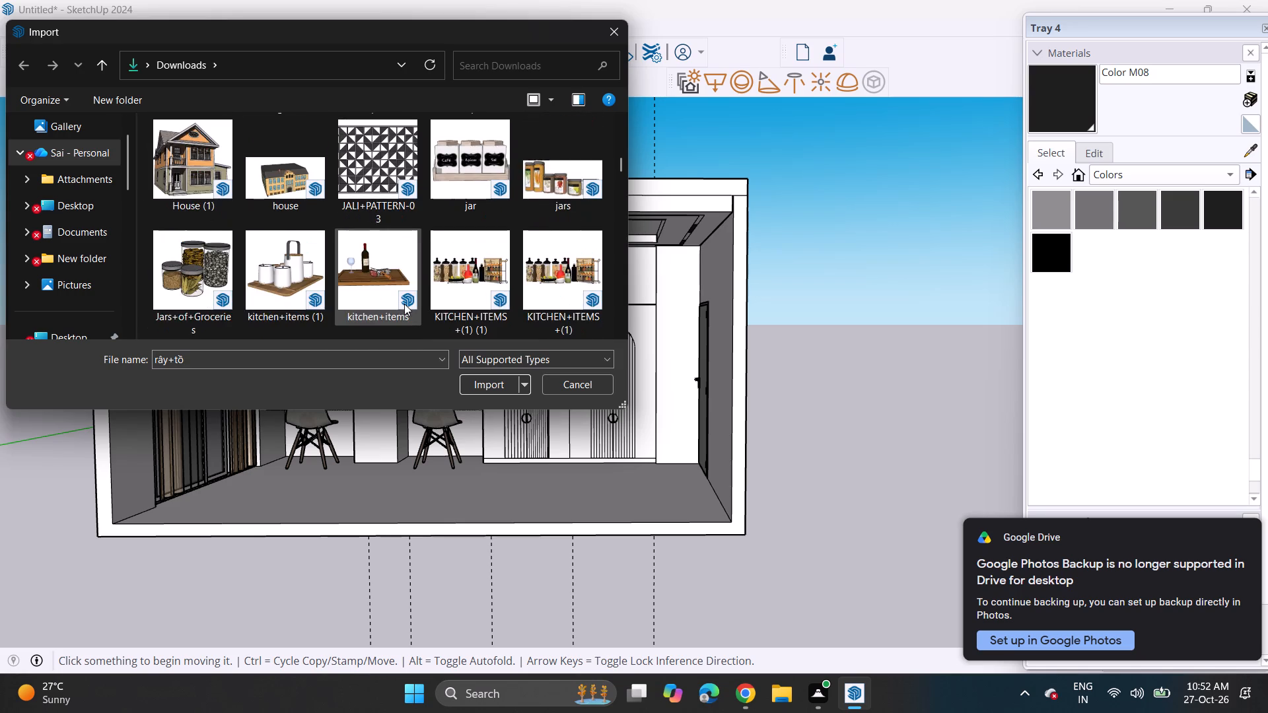
scroll(404, 304, "down", 5)
scroll(404, 304, "up", 1)
scroll(404, 304, "down", 1)
scroll(404, 304, "up", 3)
scroll(404, 304, "down", 1)
scroll(404, 304, "up", 1)
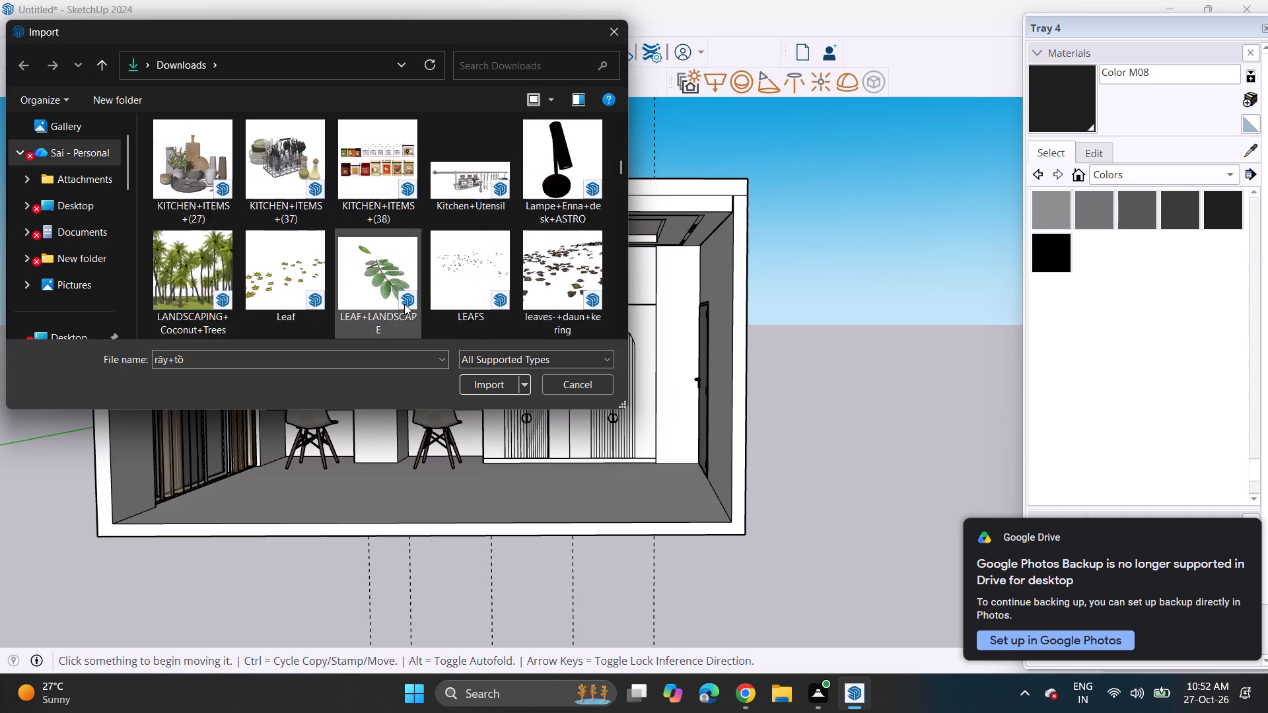
scroll(404, 304, "up", 3)
scroll(404, 304, "down", 1)
scroll(404, 304, "up", 17)
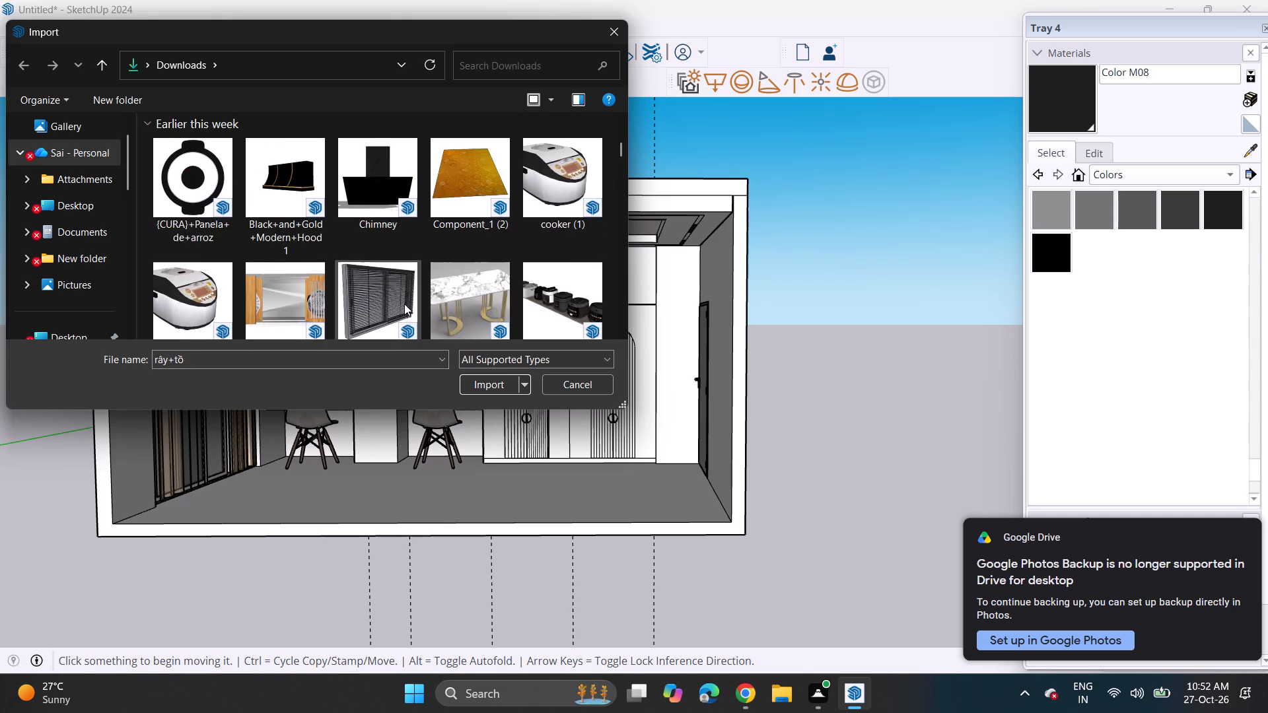
scroll(404, 304, "up", 6)
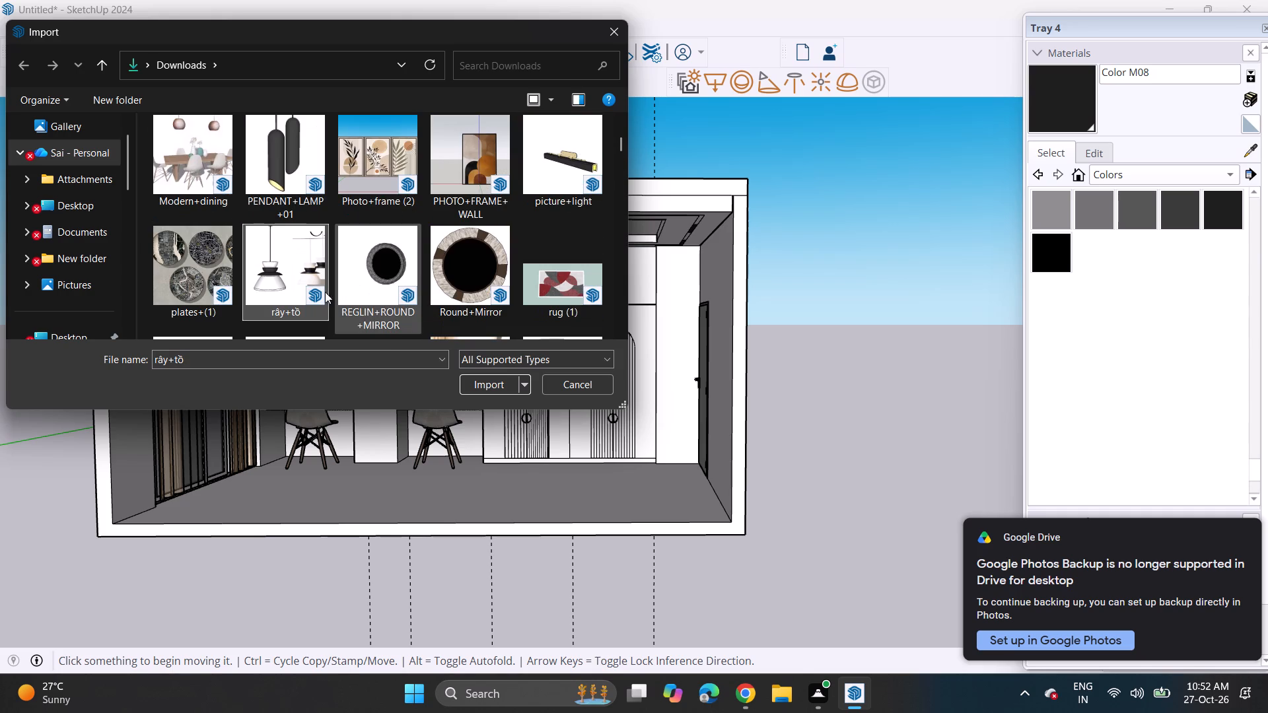
Import the rây+tồ pendant lamp model from the Downloads folder and place it outside, beside the room's door-side wall.
left_click(272, 289)
left_click(475, 381)
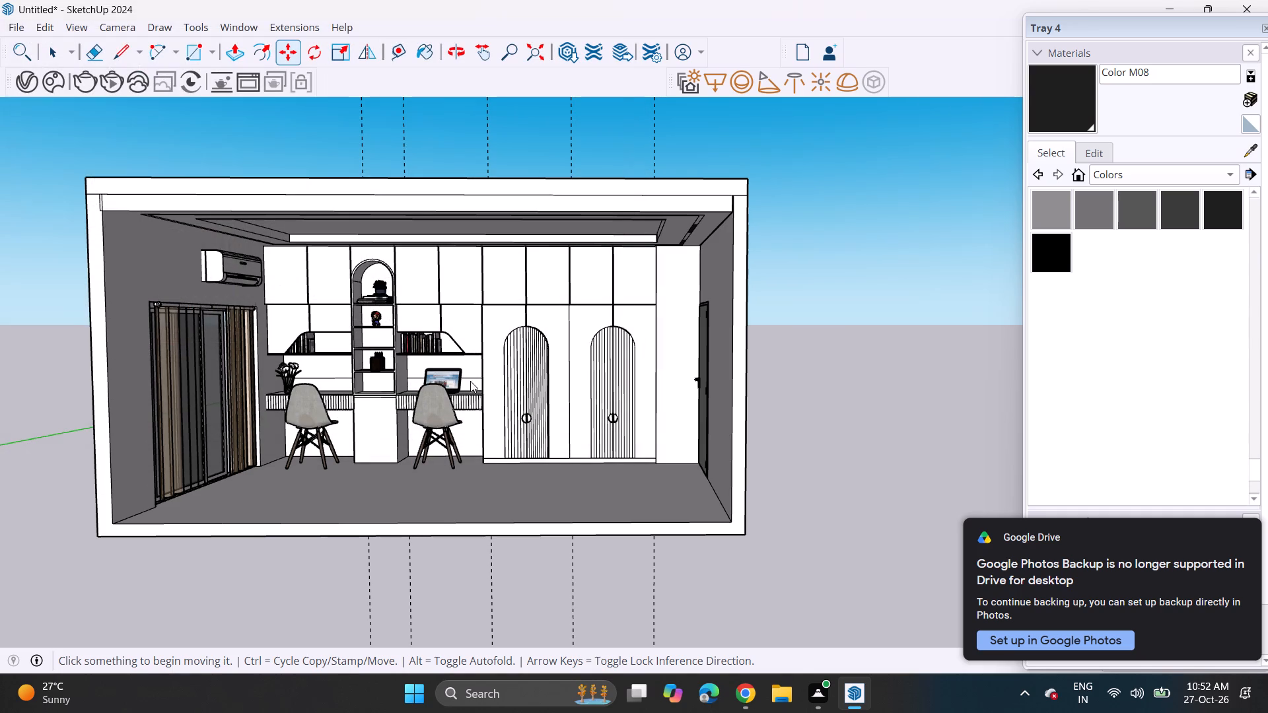
left_click(804, 382)
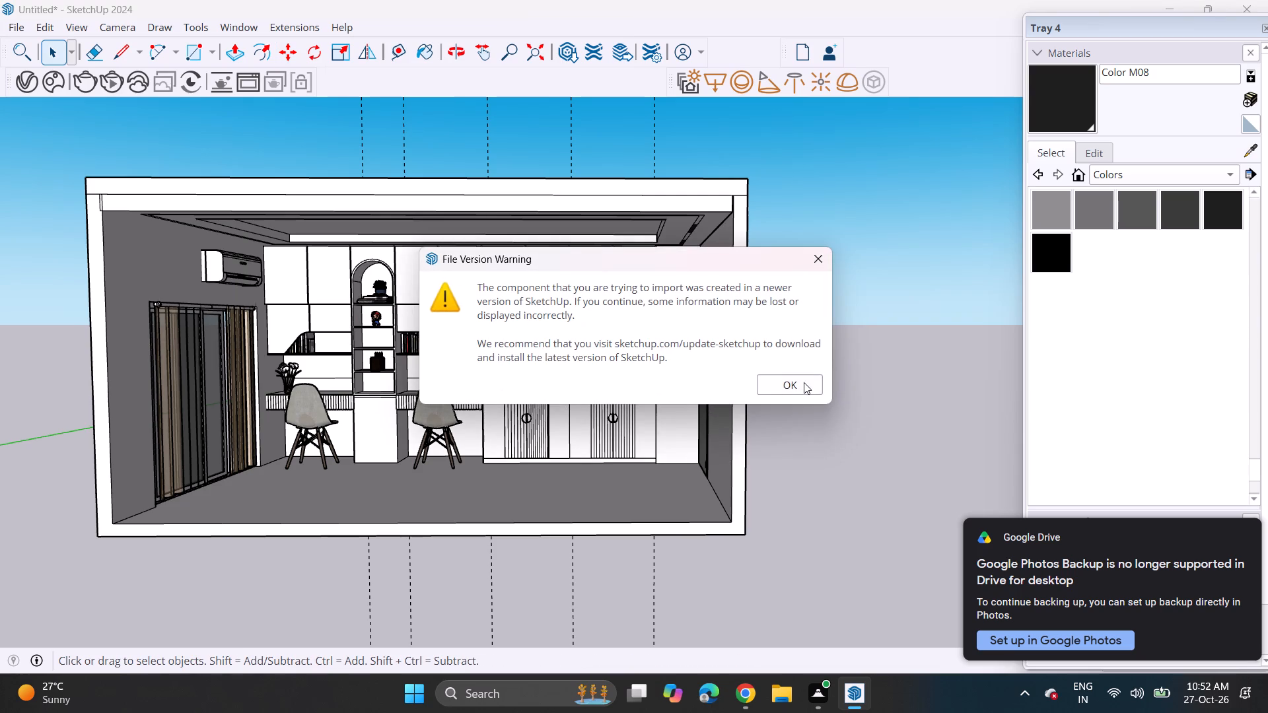
left_click(693, 366)
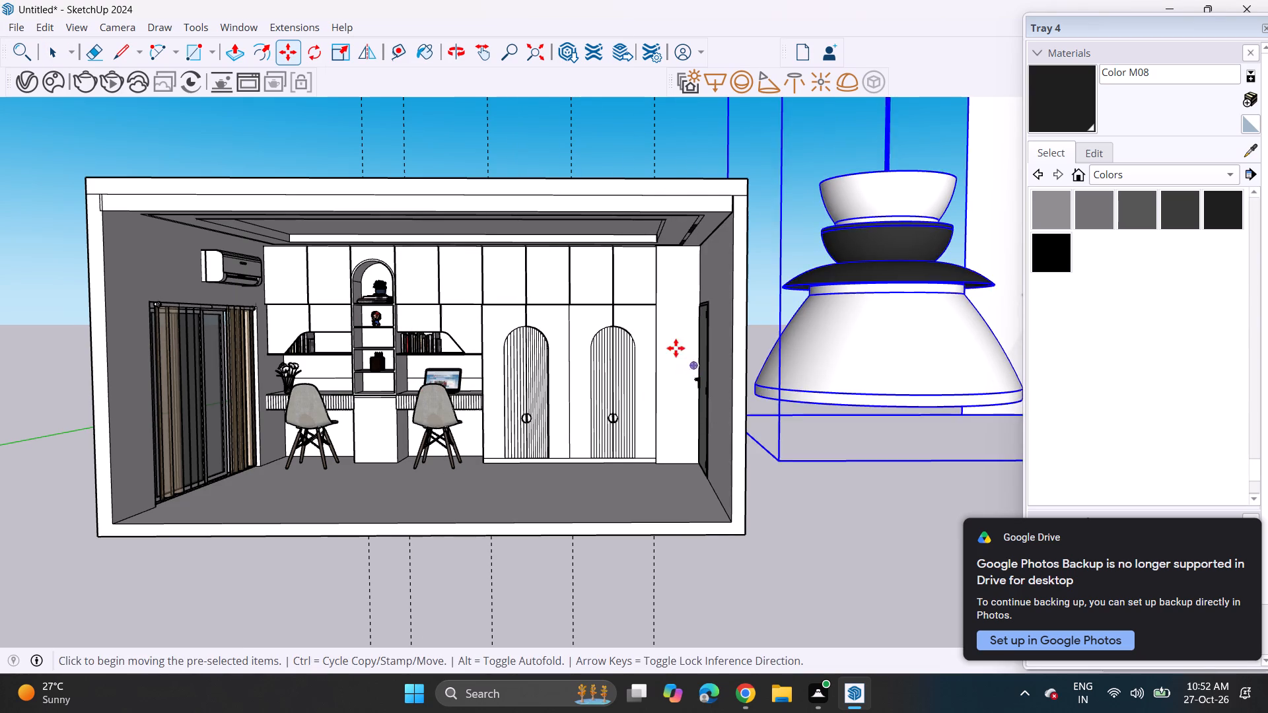
Explode the imported lamp model and delete the reference picture panel next to the pendant lamp.
scroll(662, 340, "down", 13)
key("space")
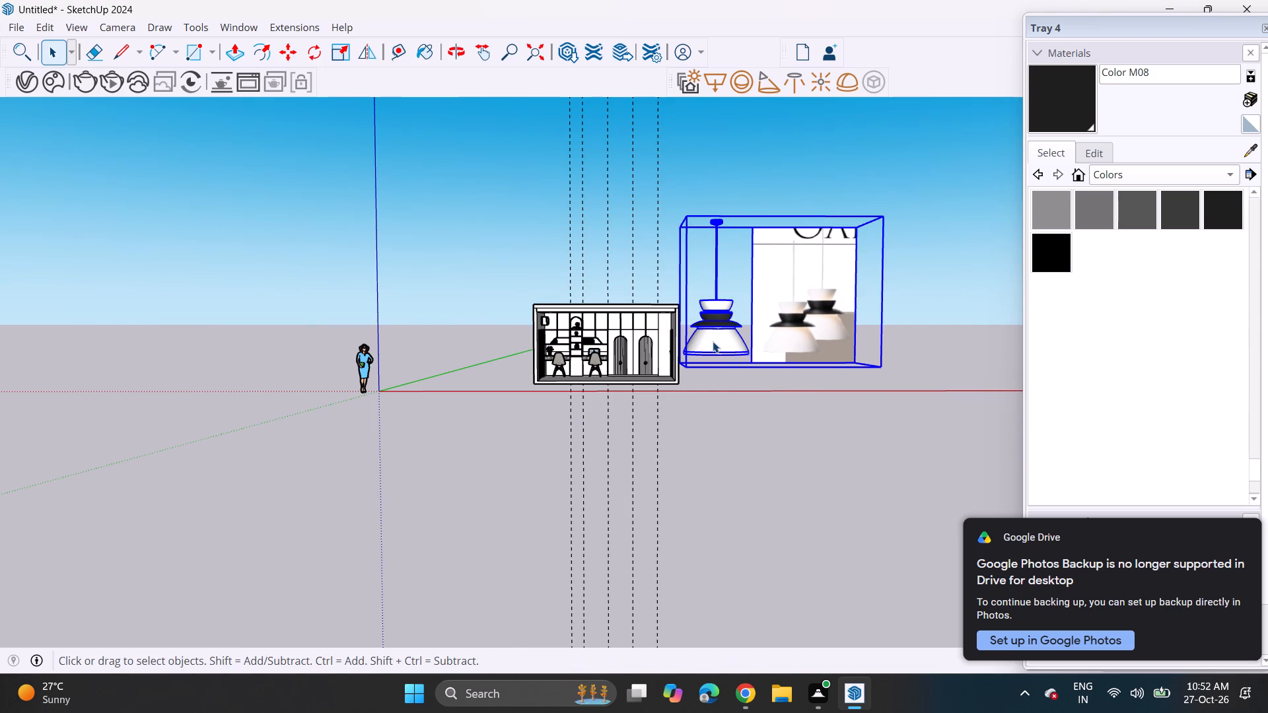
right_click(713, 341)
left_click(748, 141)
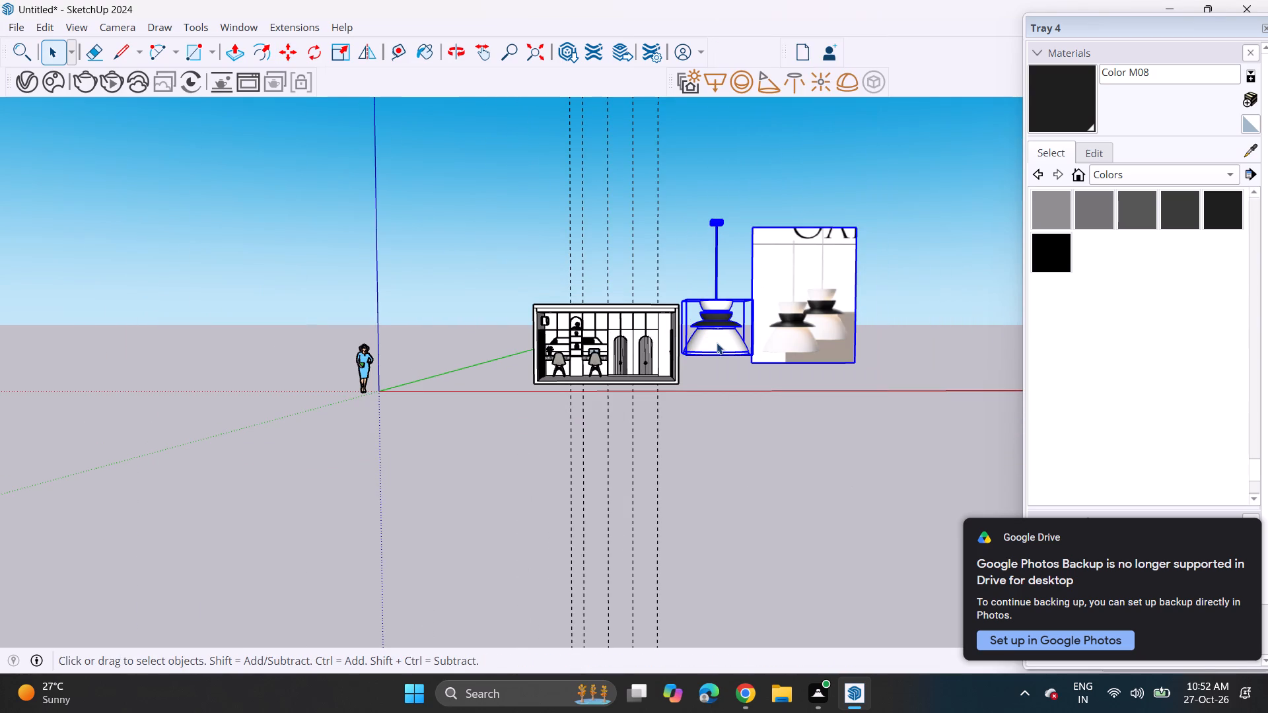
left_click(814, 327)
key("Delete")
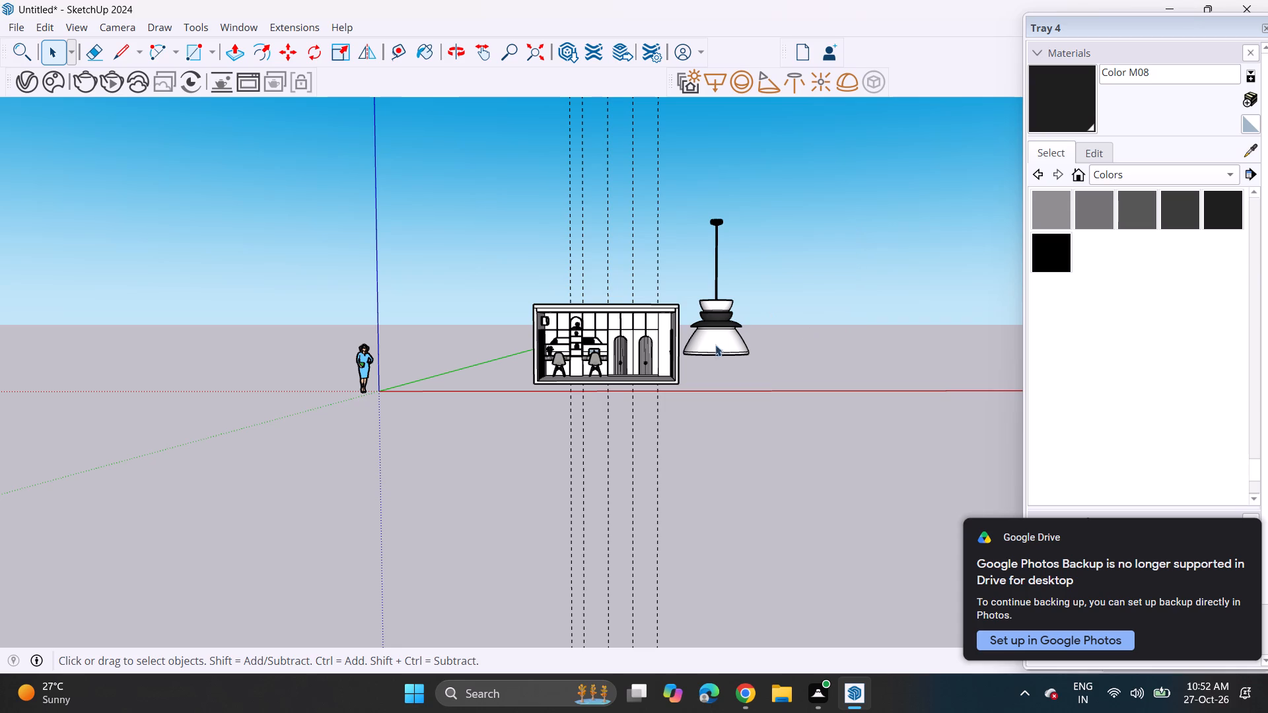
Group the pendant lamp's shade together with its hanging rod and ceiling cap.
left_click(710, 347)
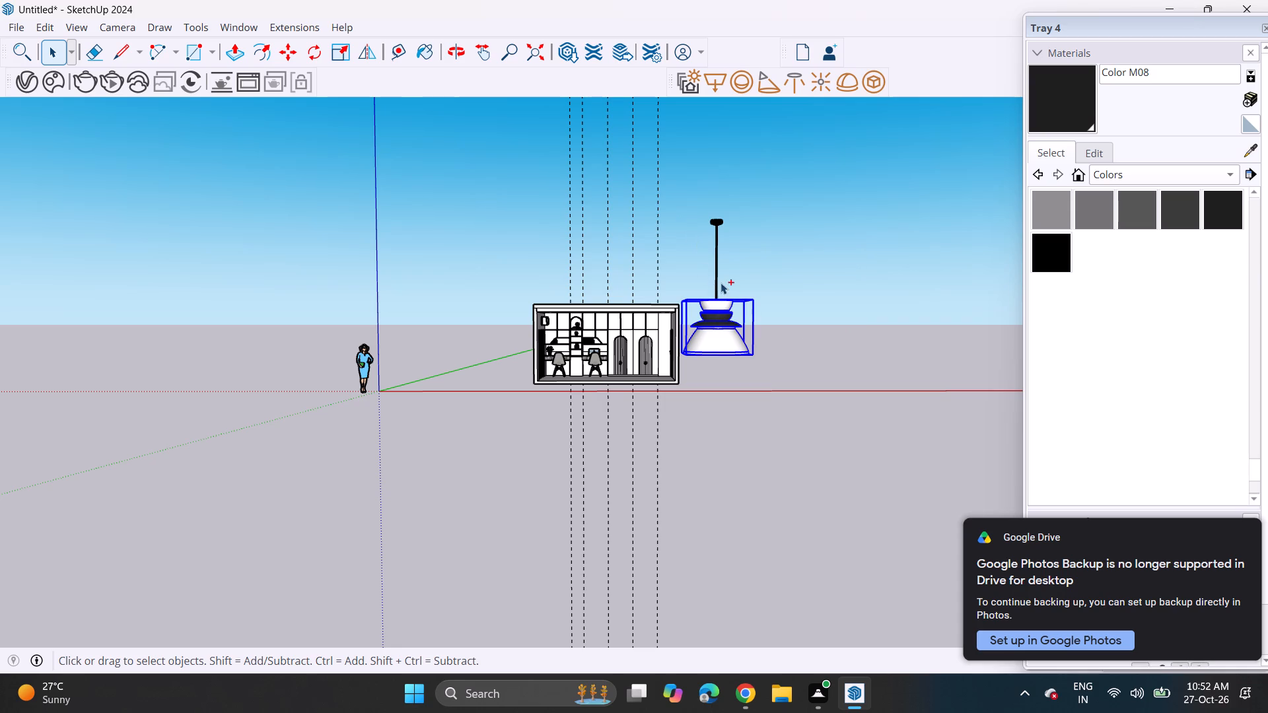
left_click(718, 238, "ctrl")
left_click_drag(699, 185, 705, 199)
left_click_drag(705, 199, 747, 369)
middle_click_drag(726, 322, 789, 360)
left_click(738, 341, "ctrl")
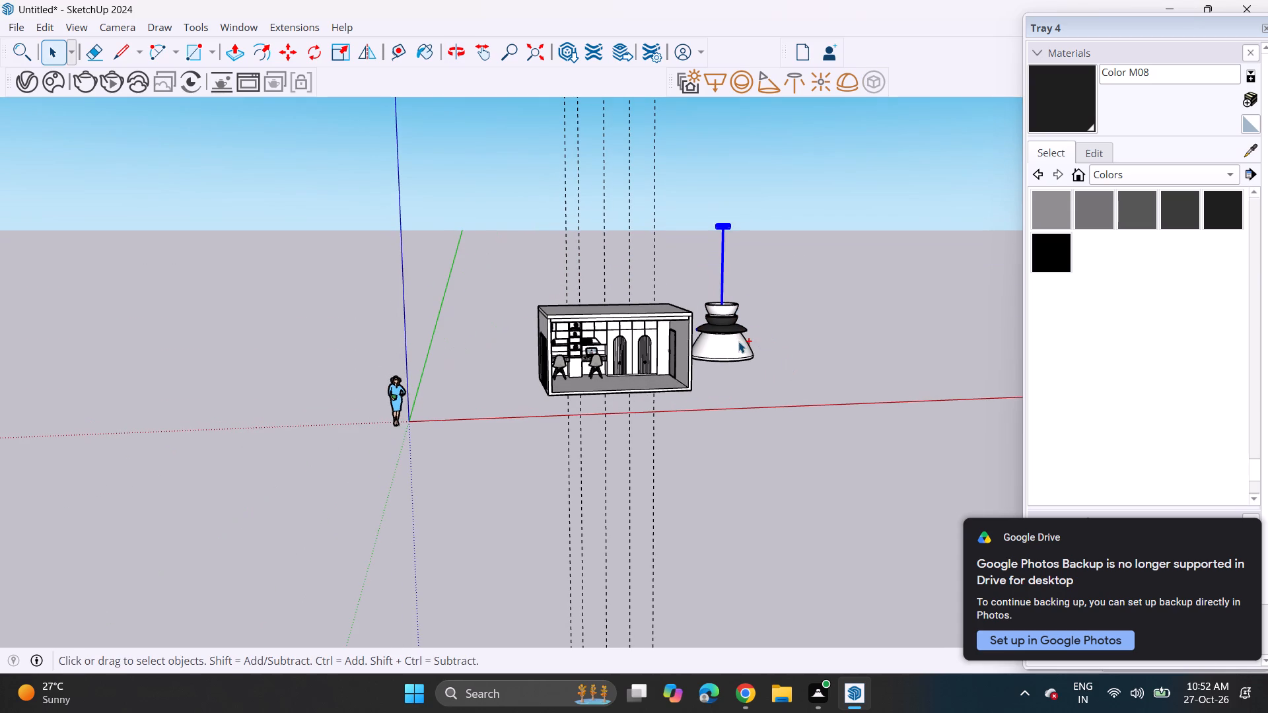
right_click(719, 313)
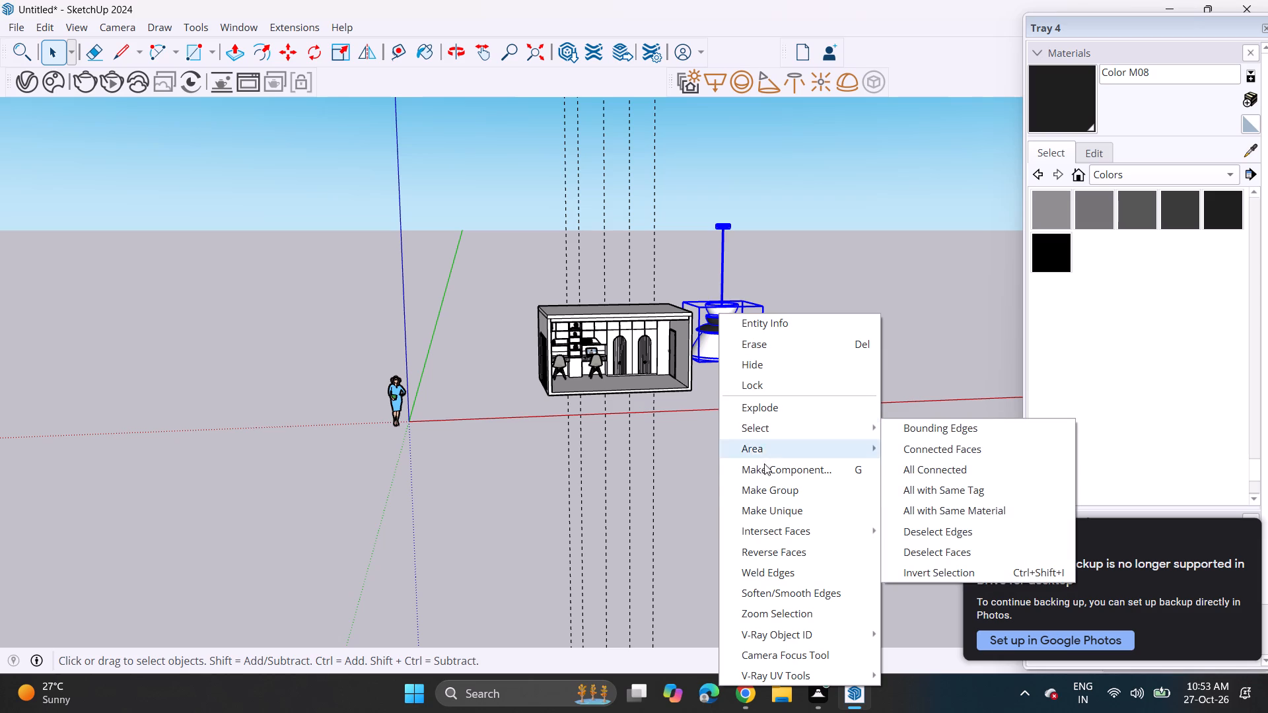
left_click(762, 488)
Scale the grouped pendant lamp down uniformly from its top corner to a small size suited to the room.
scroll(752, 325, "up", 5)
middle_click_drag(740, 281, 680, 273)
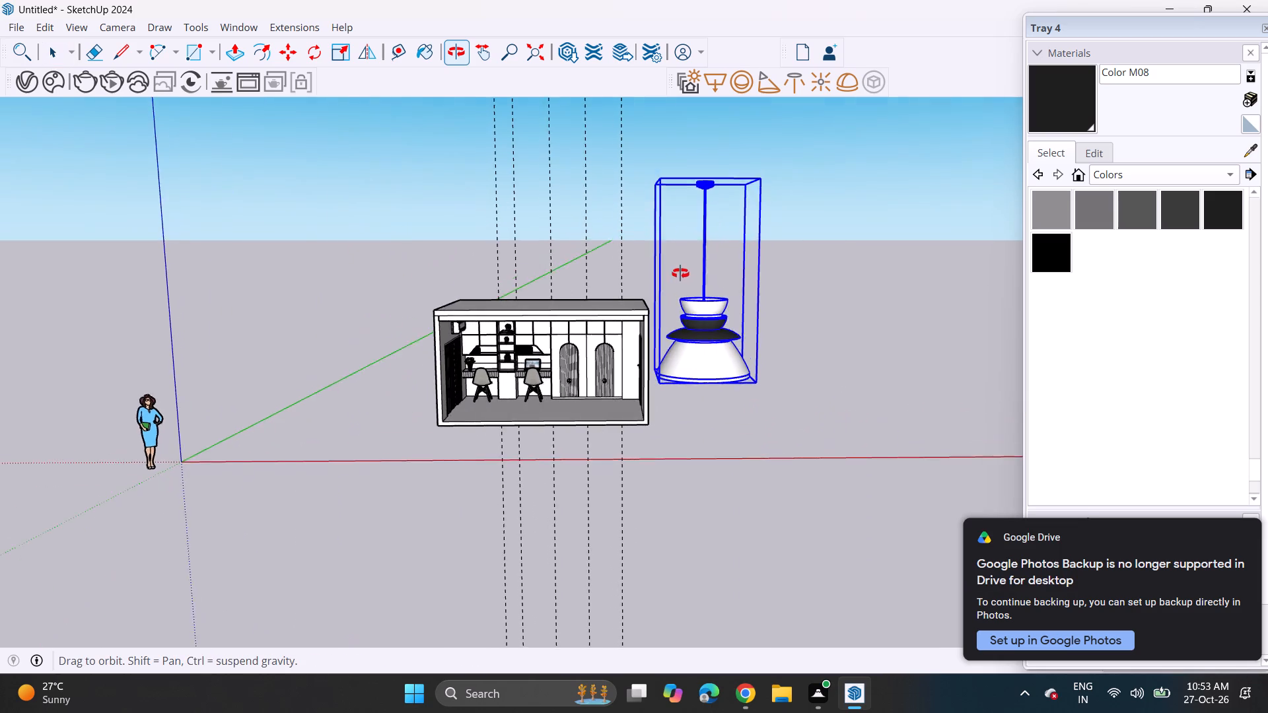
middle_click_drag(680, 273, 669, 255)
left_click(339, 55)
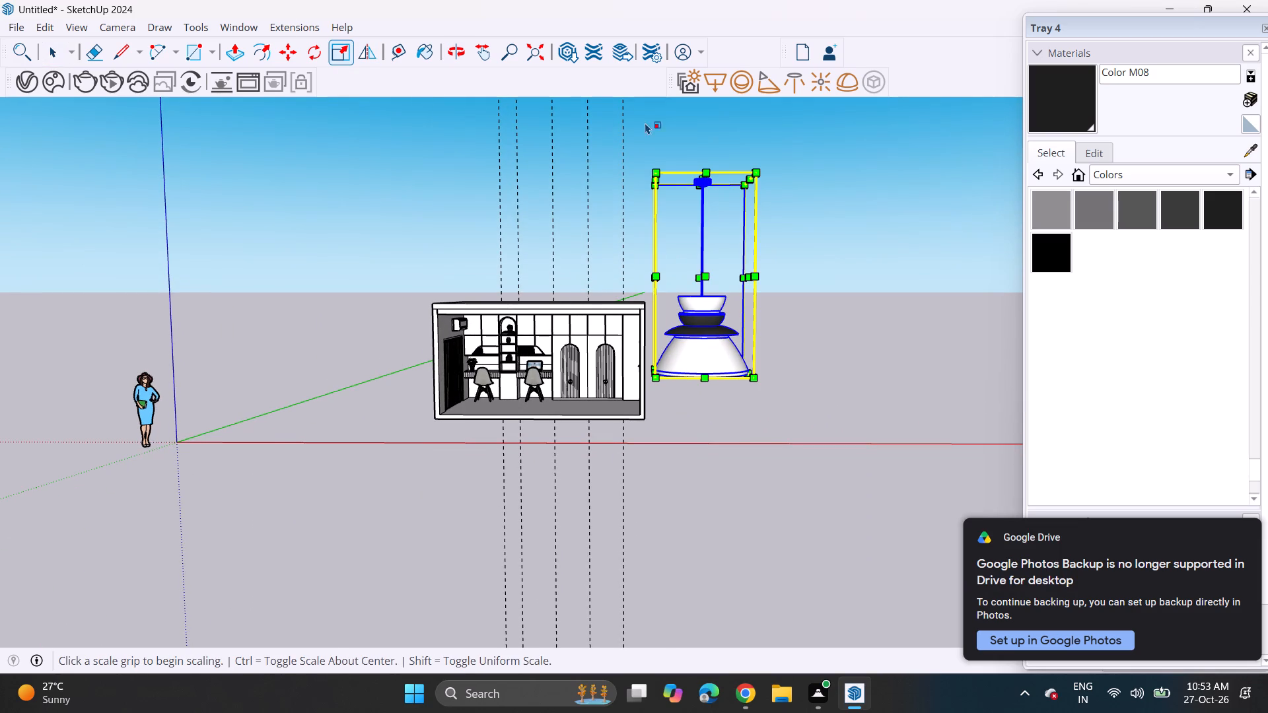
left_click(753, 171)
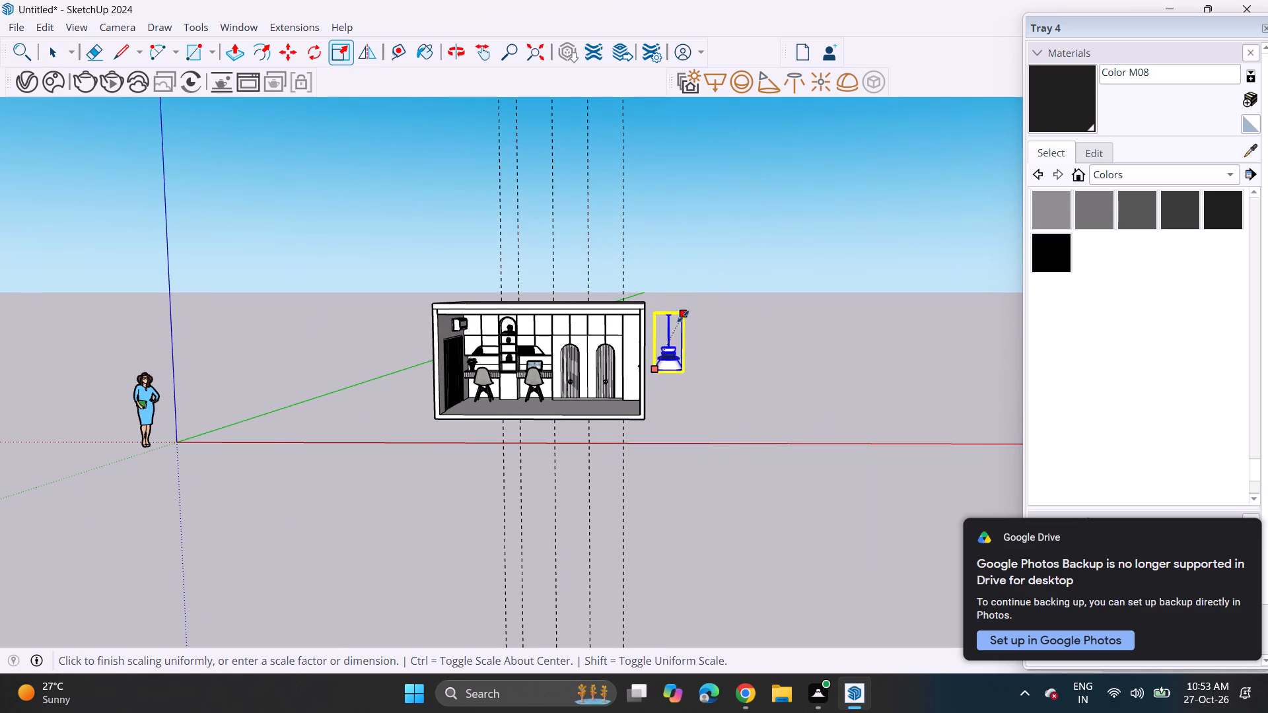
left_click(664, 343)
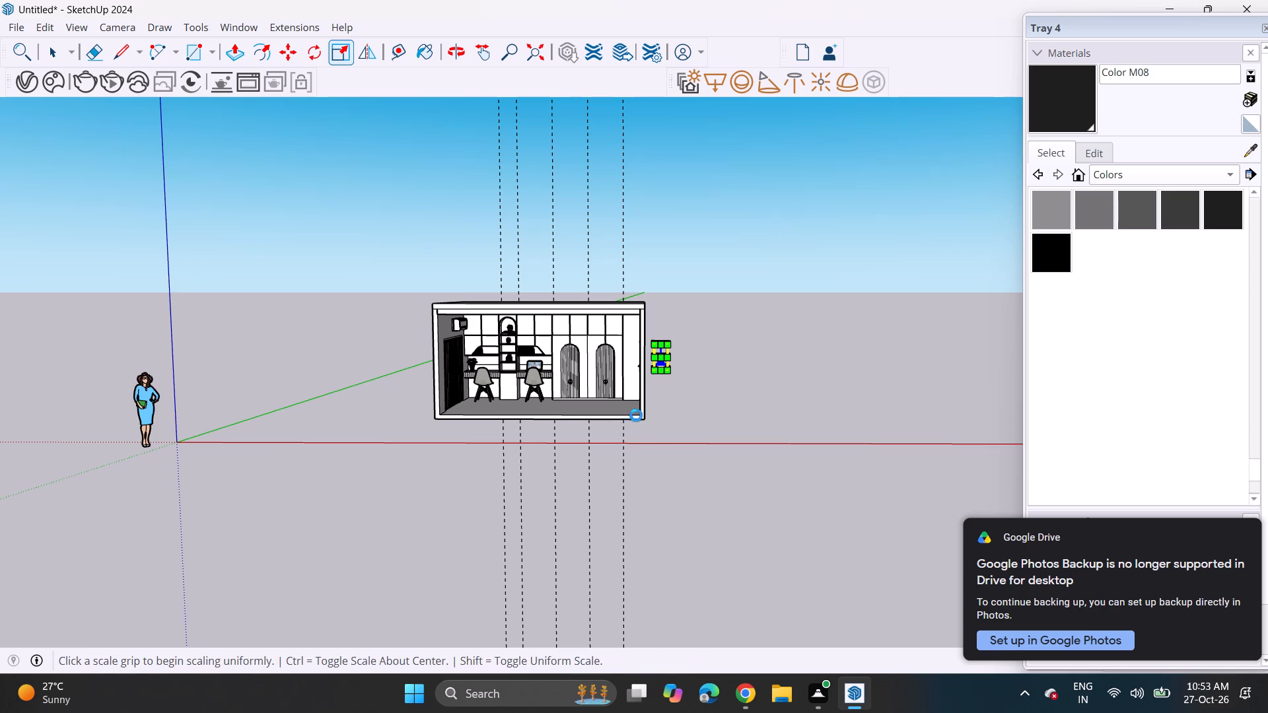
Move the pendant lamp into the room, hanging in front of the arched shelf unit just below the false ceiling.
scroll(641, 403, "up", 7)
scroll(674, 339, "up", 14)
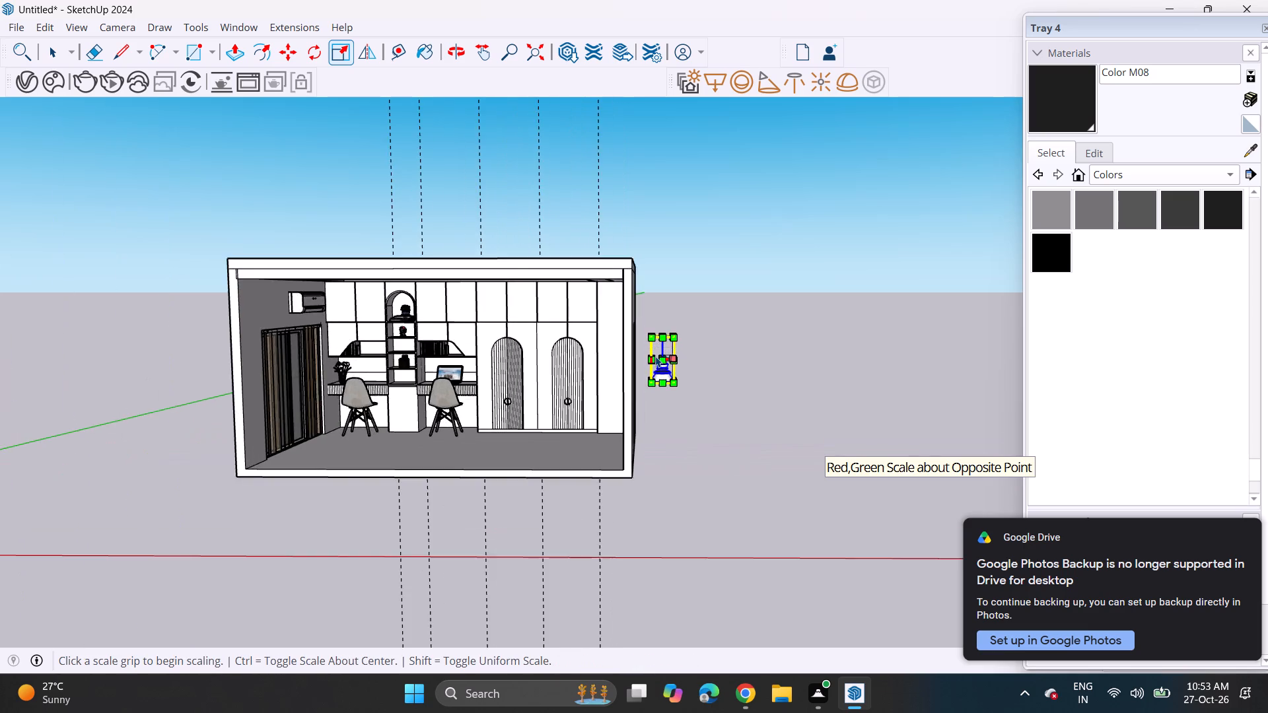
scroll(656, 356, "up", 5)
key("m")
left_click(666, 324)
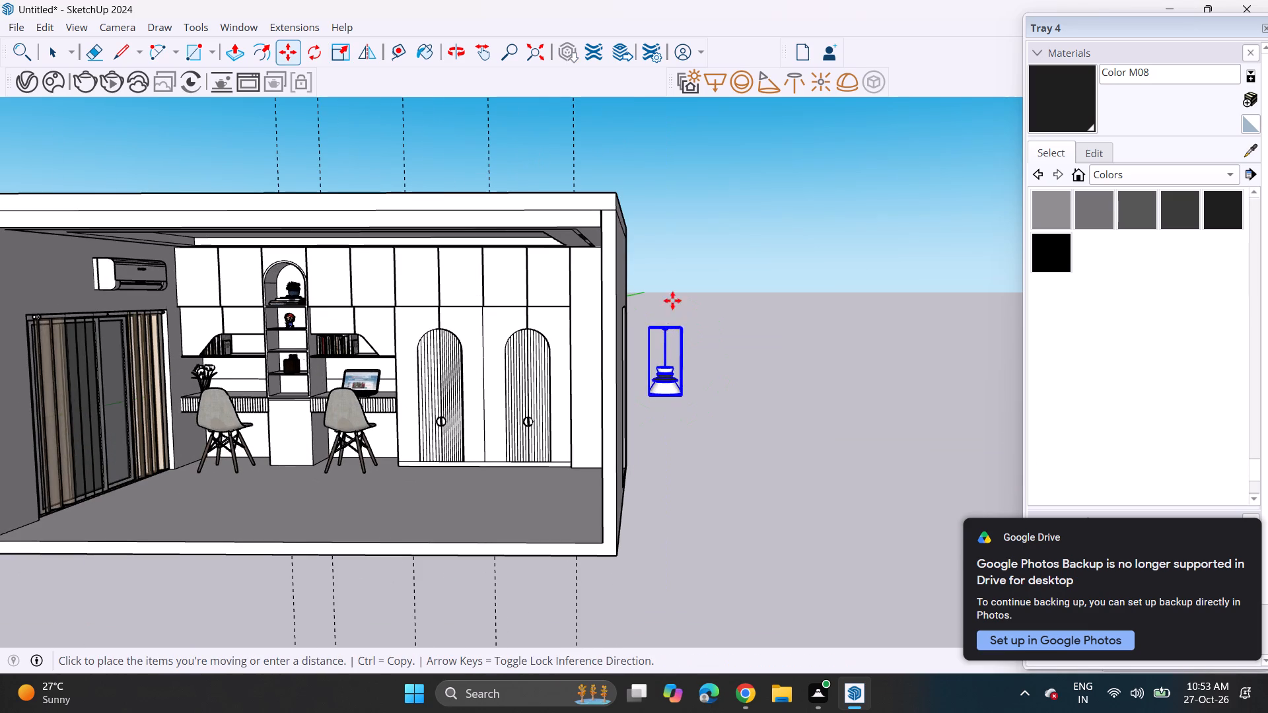
middle_click_drag(278, 287, 429, 292, "shift")
middle_click_drag(417, 261, 426, 202)
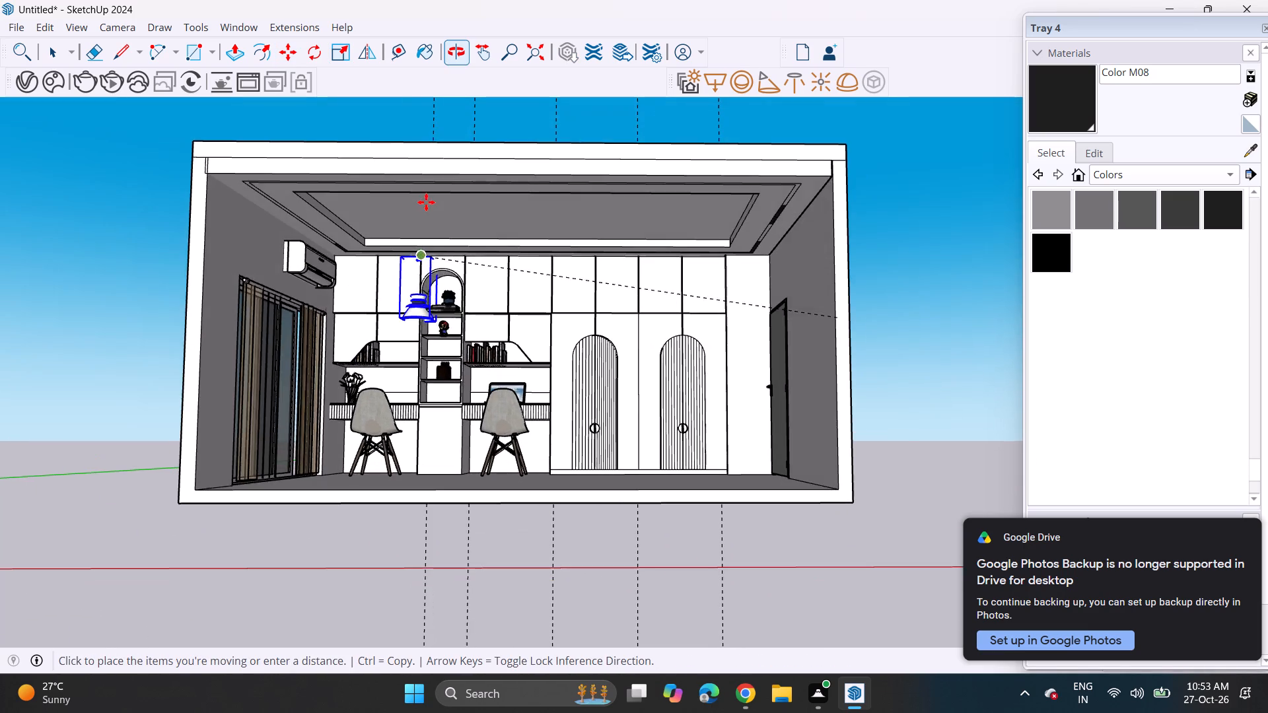
scroll(427, 211, "up", 8)
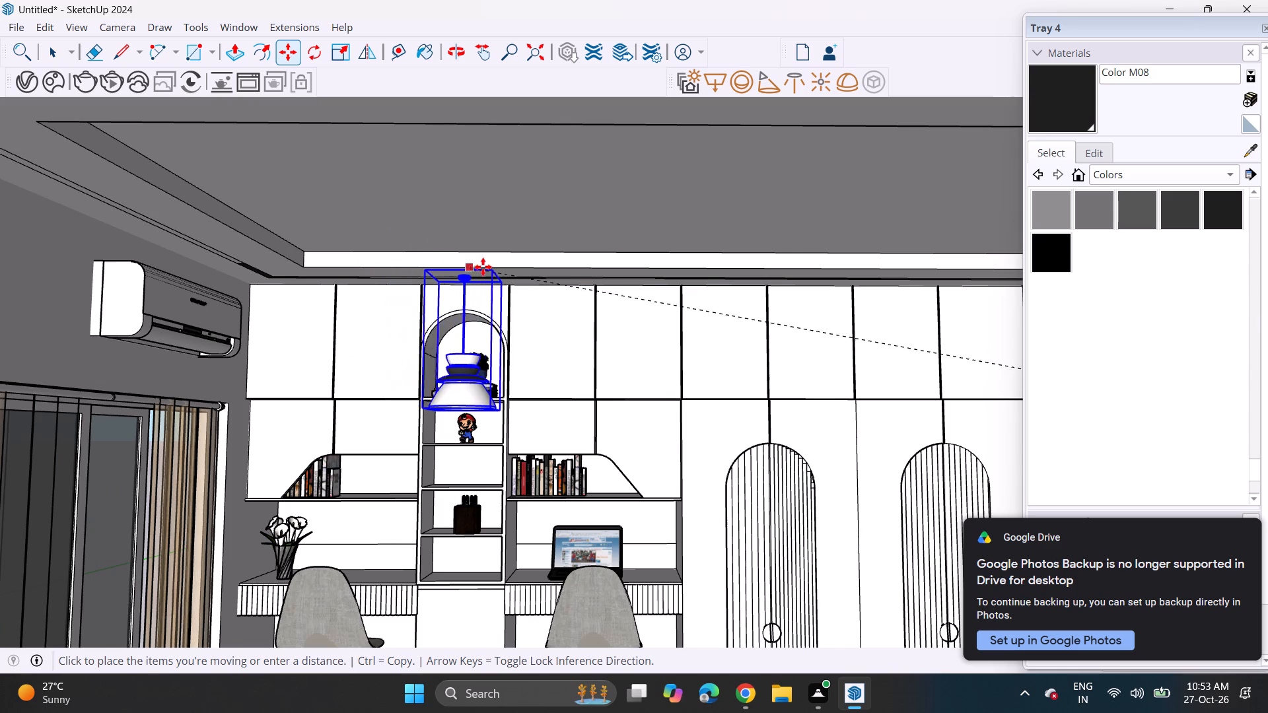
left_click(508, 267)
Move the pendant lamp sideways along the false ceiling, towards the air-conditioner side of the arched shelf unit.
scroll(466, 315, "down", 2)
scroll(466, 316, "up", 2)
scroll(465, 318, "down", 4)
scroll(511, 390, "down", 2)
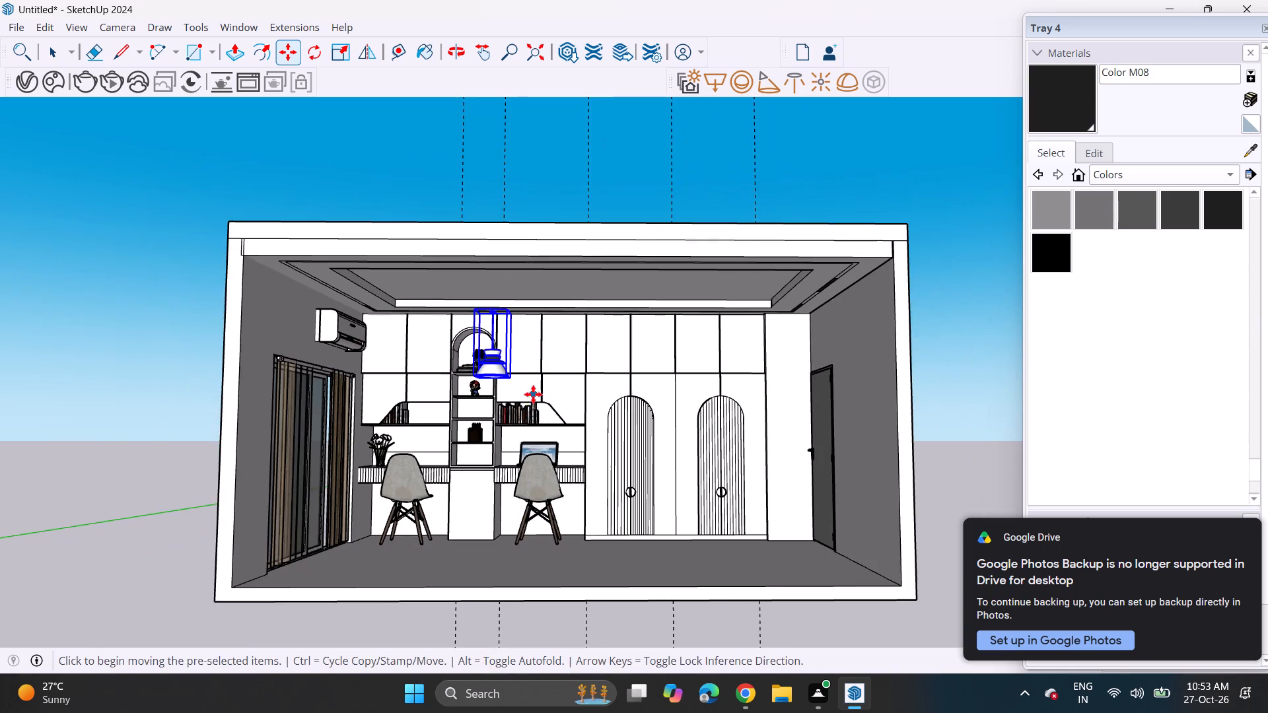
middle_click_drag(536, 400, 530, 441)
middle_click_drag(528, 446, 415, 440)
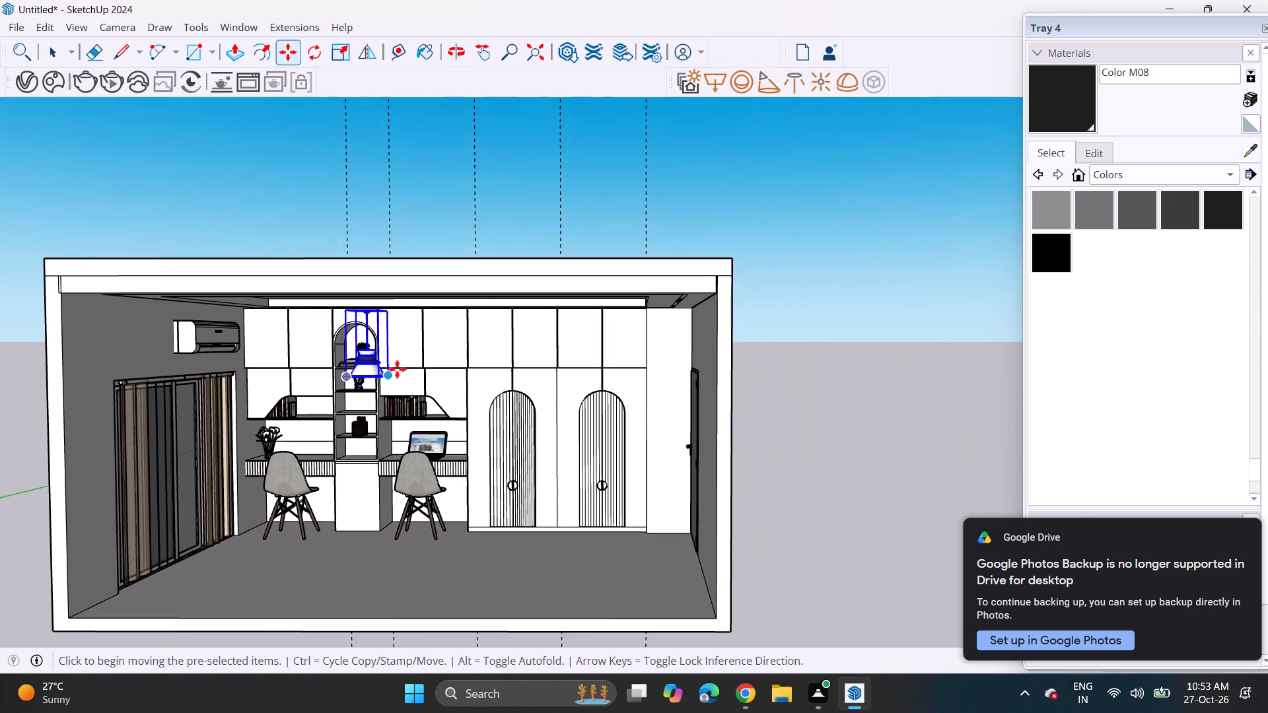
scroll(386, 325, "up", 9)
left_click(389, 304)
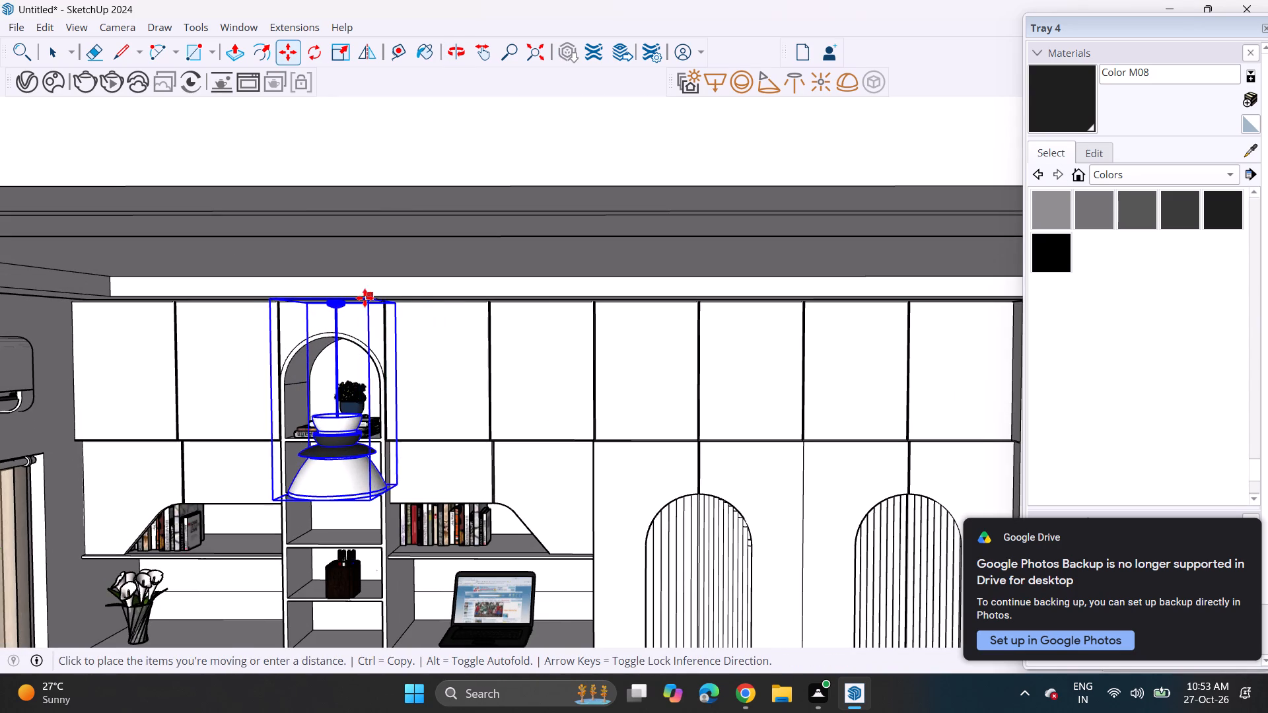
left_click(329, 296)
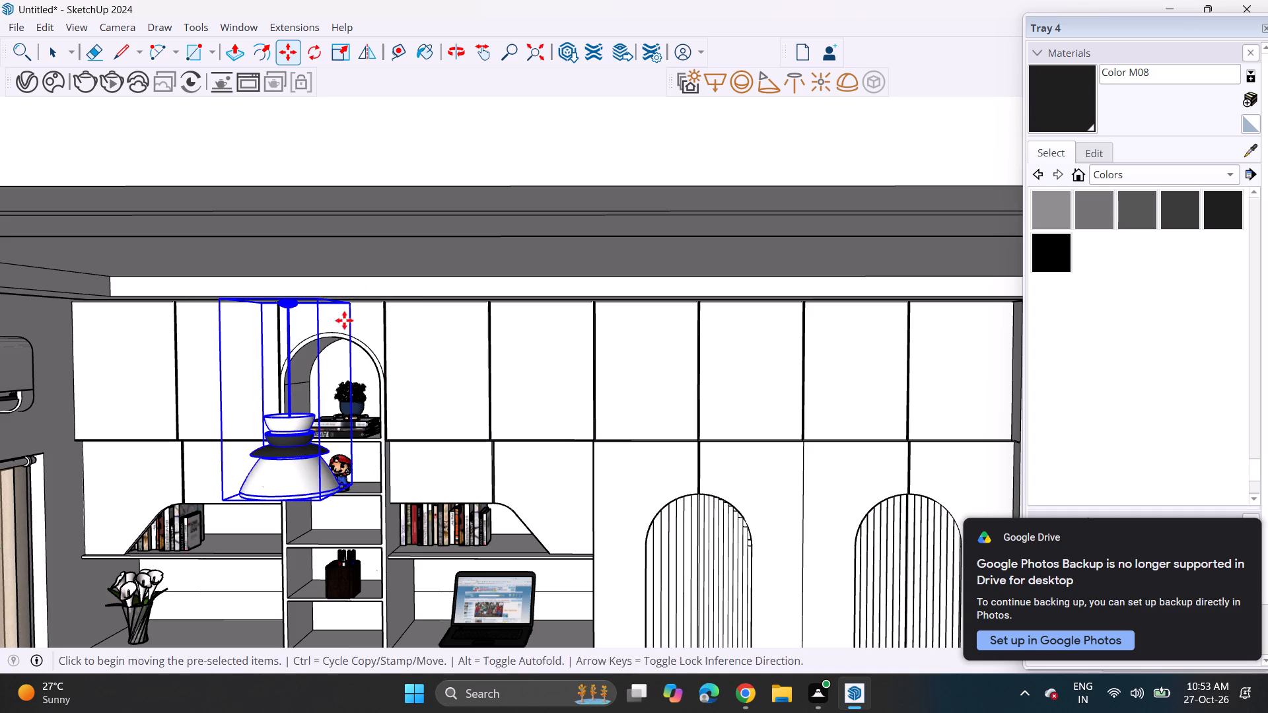
Move the pendant lamp by its ceiling cap back towards the cabinets, under the false ceiling's lower border.
middle_click_drag(361, 347, 390, 299)
scroll(390, 298, "up", 1)
middle_click_drag(328, 296, 530, 276)
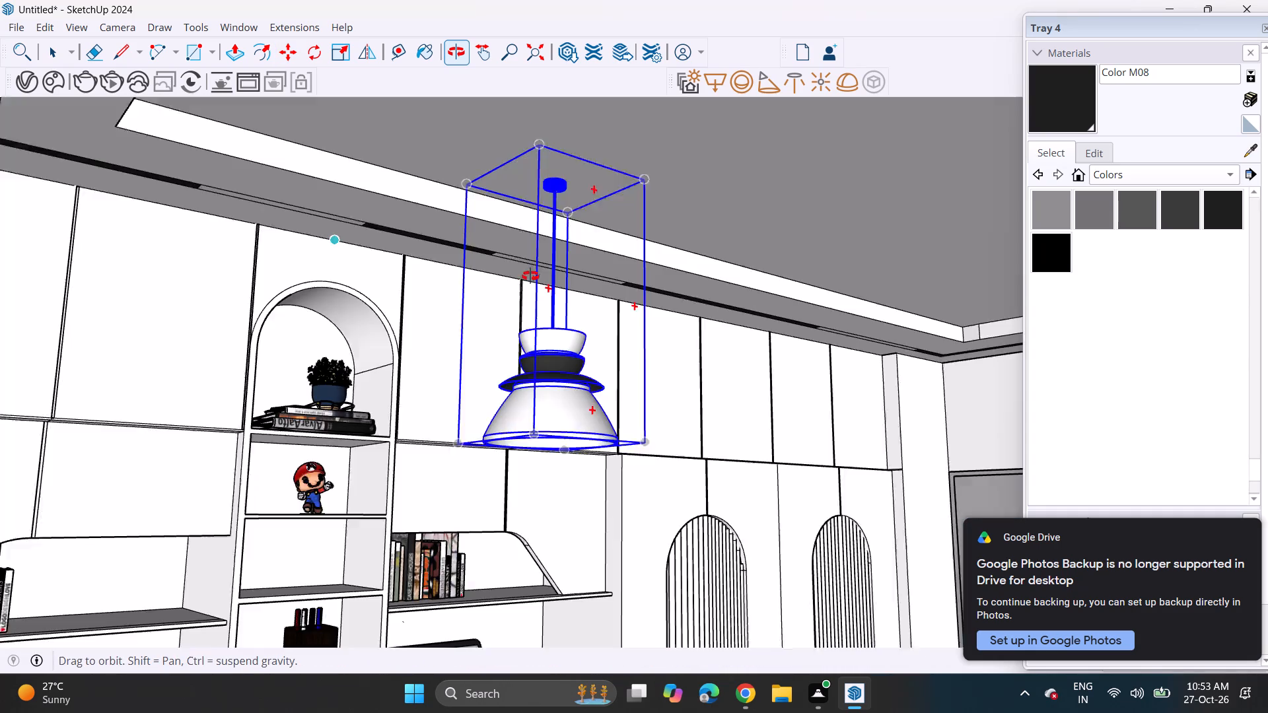
middle_click_drag(530, 276, 526, 277)
scroll(616, 201, "up", 1)
scroll(616, 201, "down", 1)
scroll(616, 201, "up", 4)
left_click(456, 195)
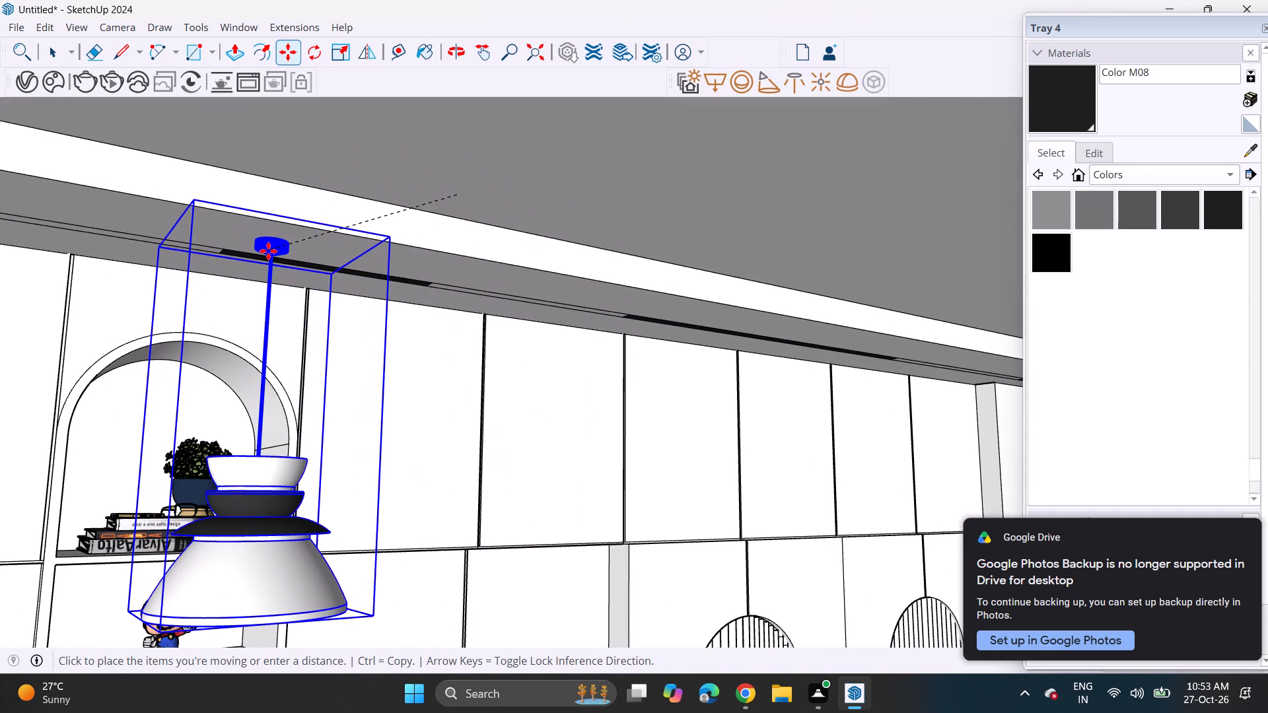
left_click(271, 247)
Copy the pendant lamp twice along the red axis, hanging the two copies in a row towards the room door.
middle_click_drag(476, 257, 271, 269)
scroll(476, 257, "down", 1)
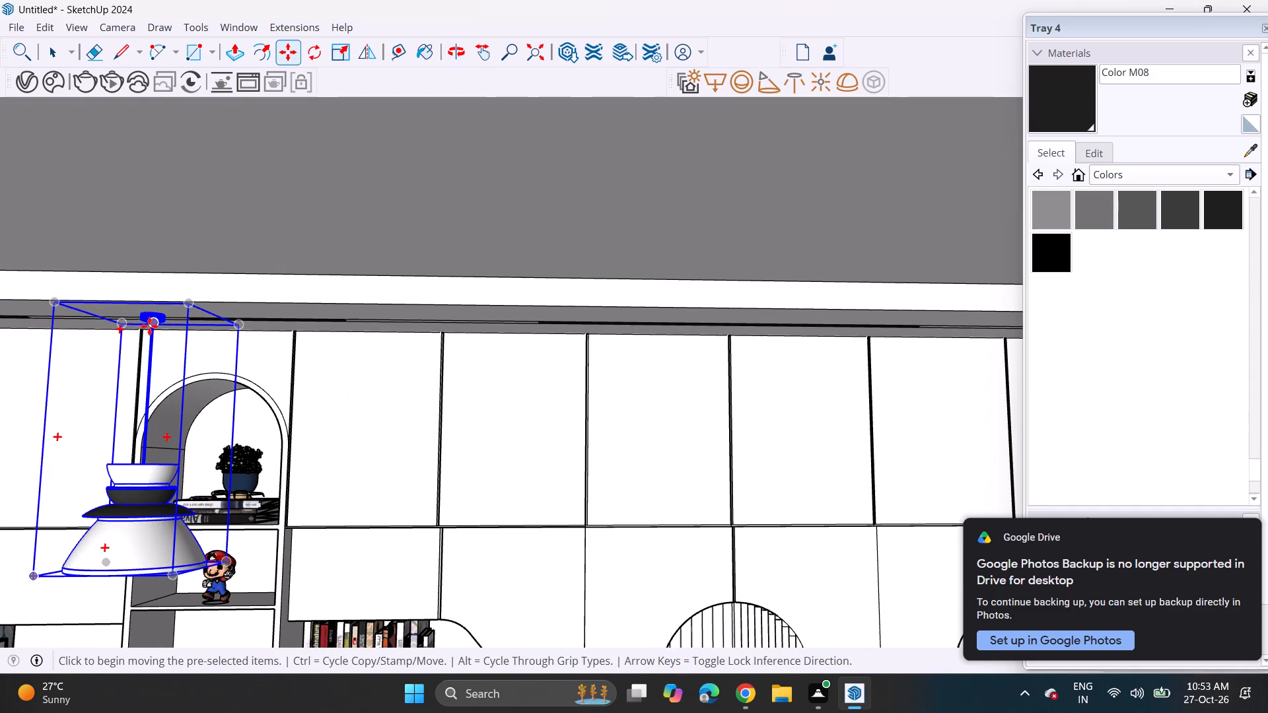
left_click(149, 311)
scroll(393, 327, "down", 3)
middle_click_drag(421, 331, 363, 318, "shift")
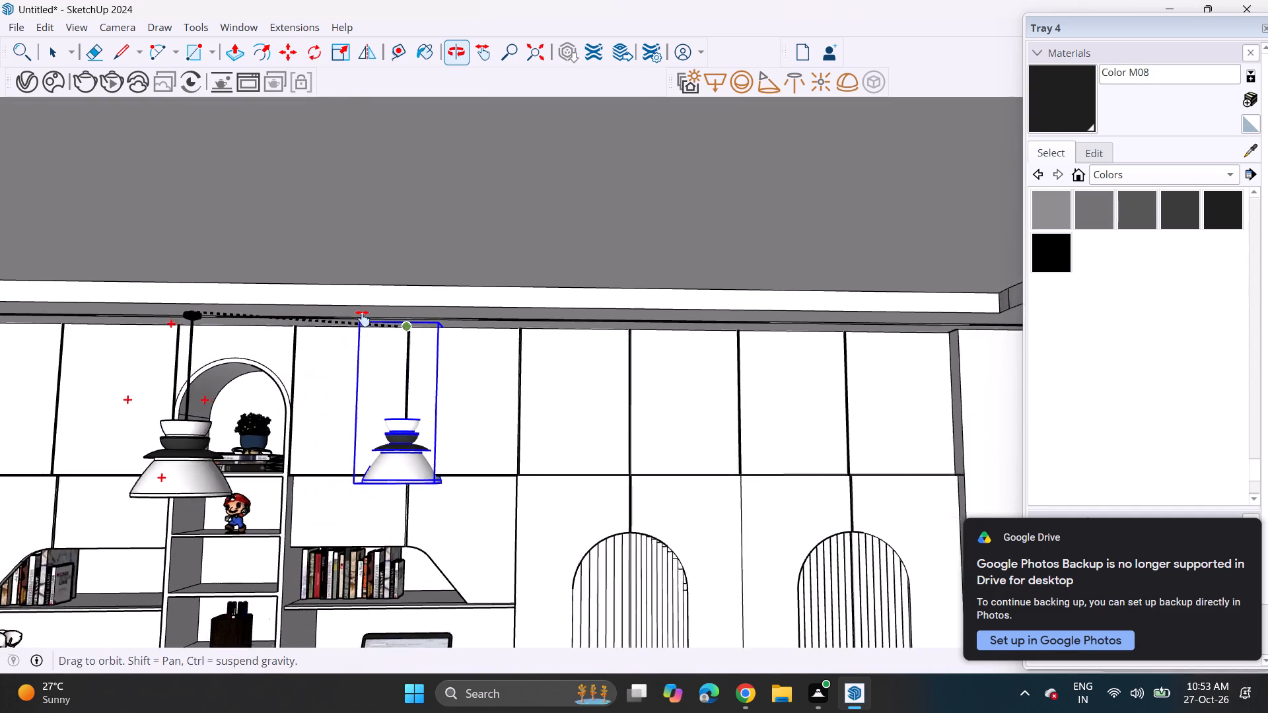
middle_click_drag(363, 318, 296, 313, "shift")
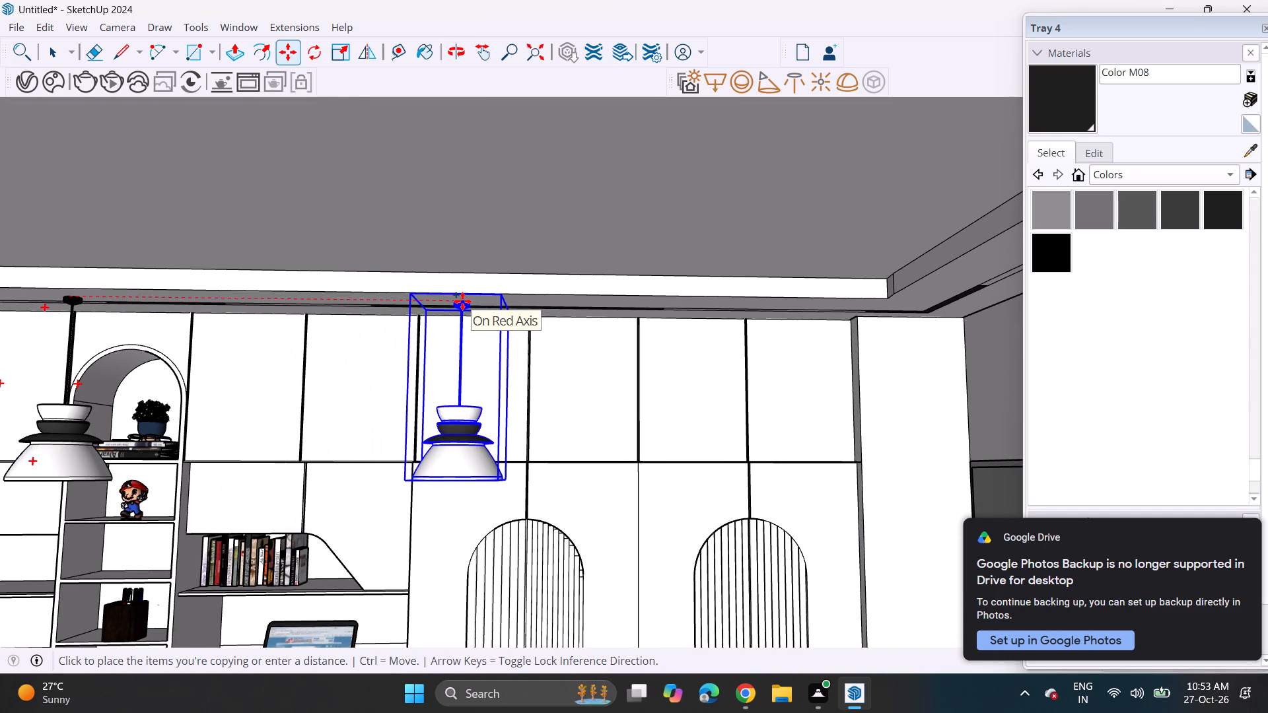
left_click(483, 299)
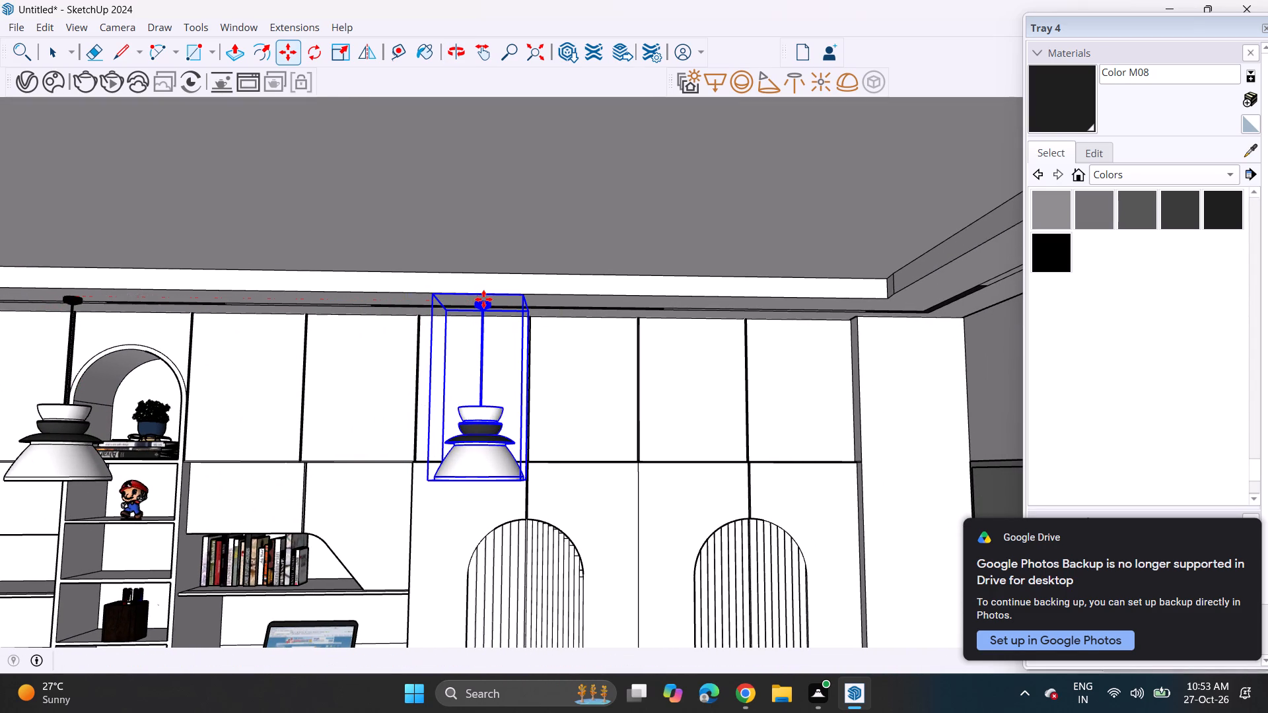
left_click(483, 301)
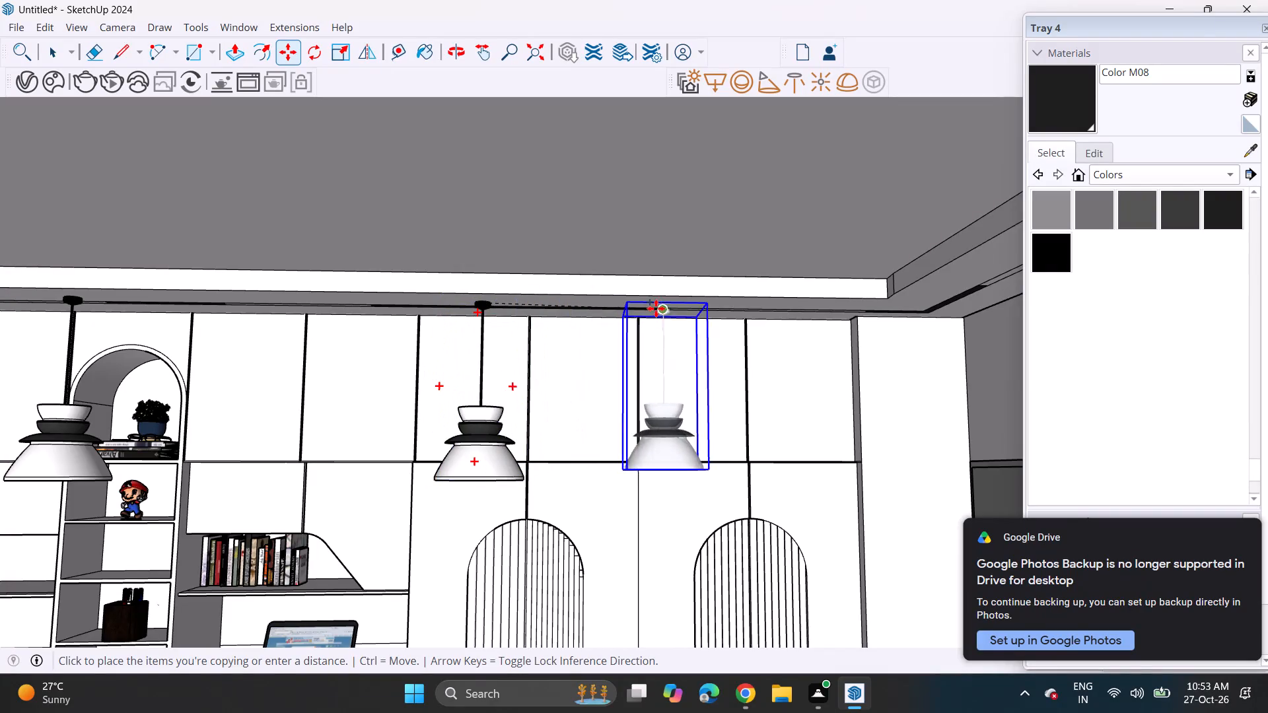
left_click_drag(744, 304, 738, 304)
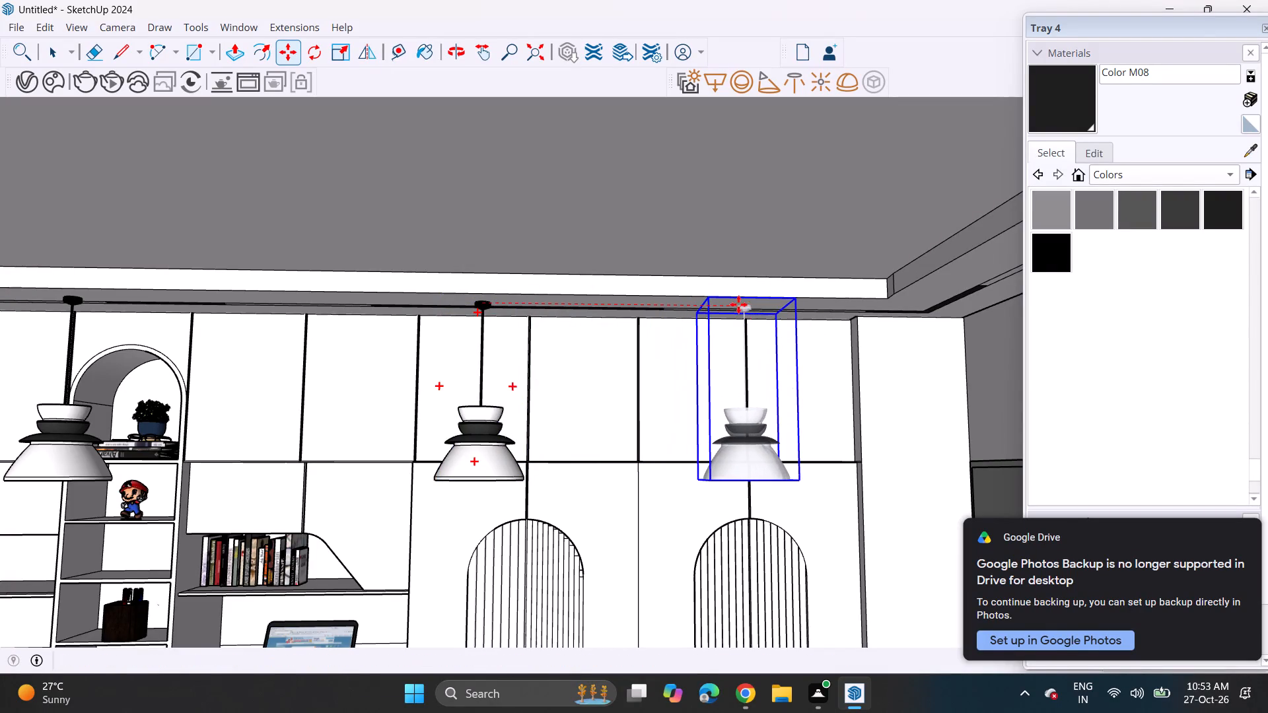
left_click_drag(738, 304, 738, 304)
Move the middle pendant lamp along the red axis towards the shelf unit to even out the lamp spacing.
scroll(473, 347, "down", 2)
scroll(471, 349, "up", 1)
scroll(469, 353, "down", 1)
scroll(469, 353, "up", 1)
scroll(468, 355, "down", 5)
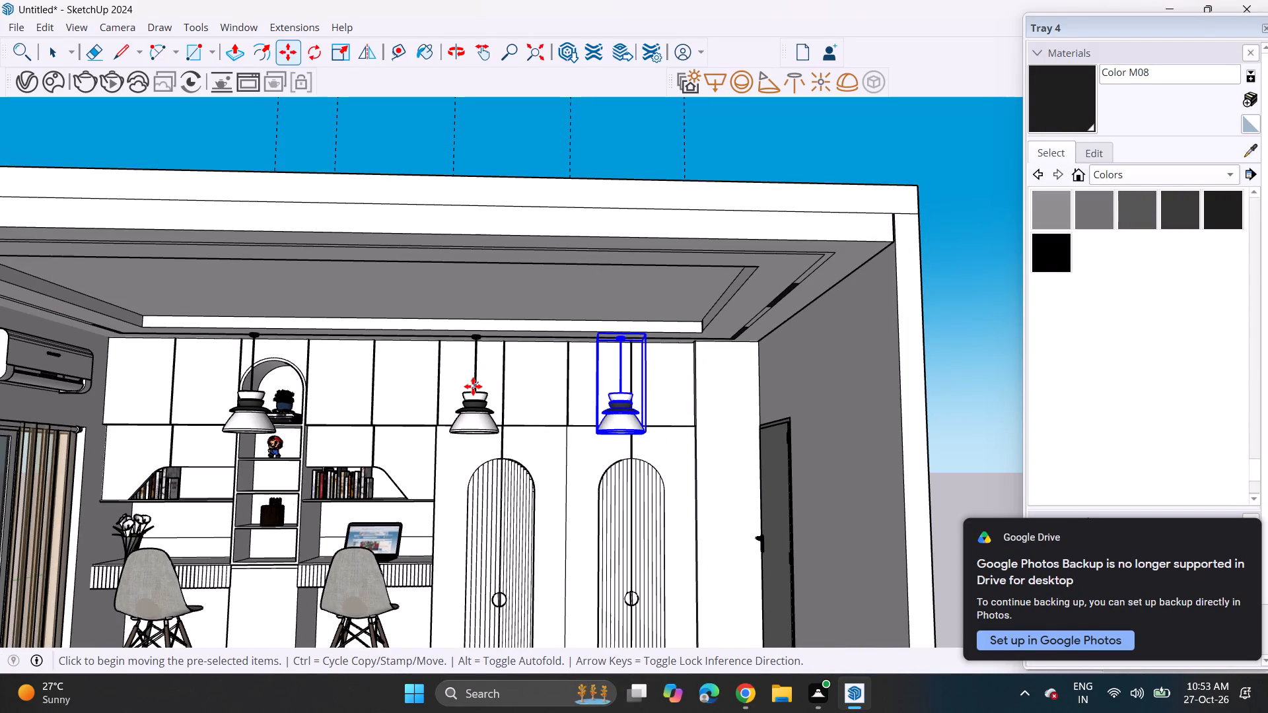
scroll(473, 386, "up", 4)
key("space")
left_click(477, 426)
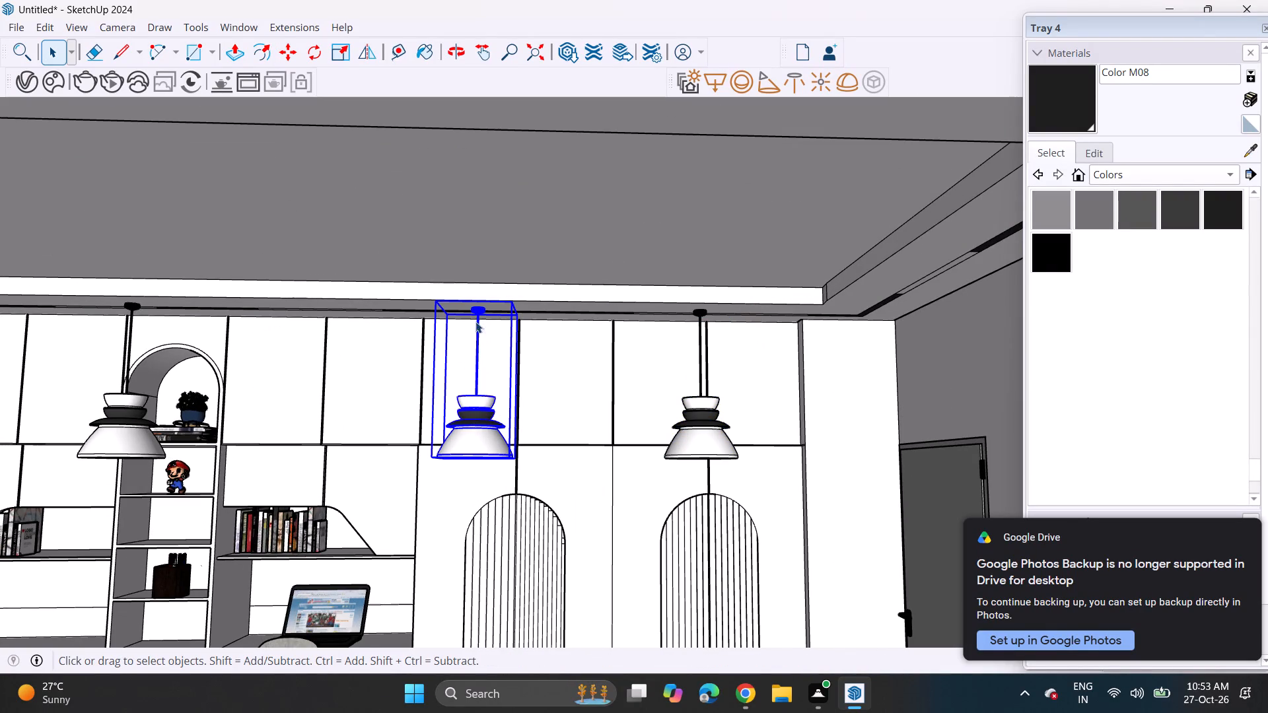
key("m")
left_click(483, 308)
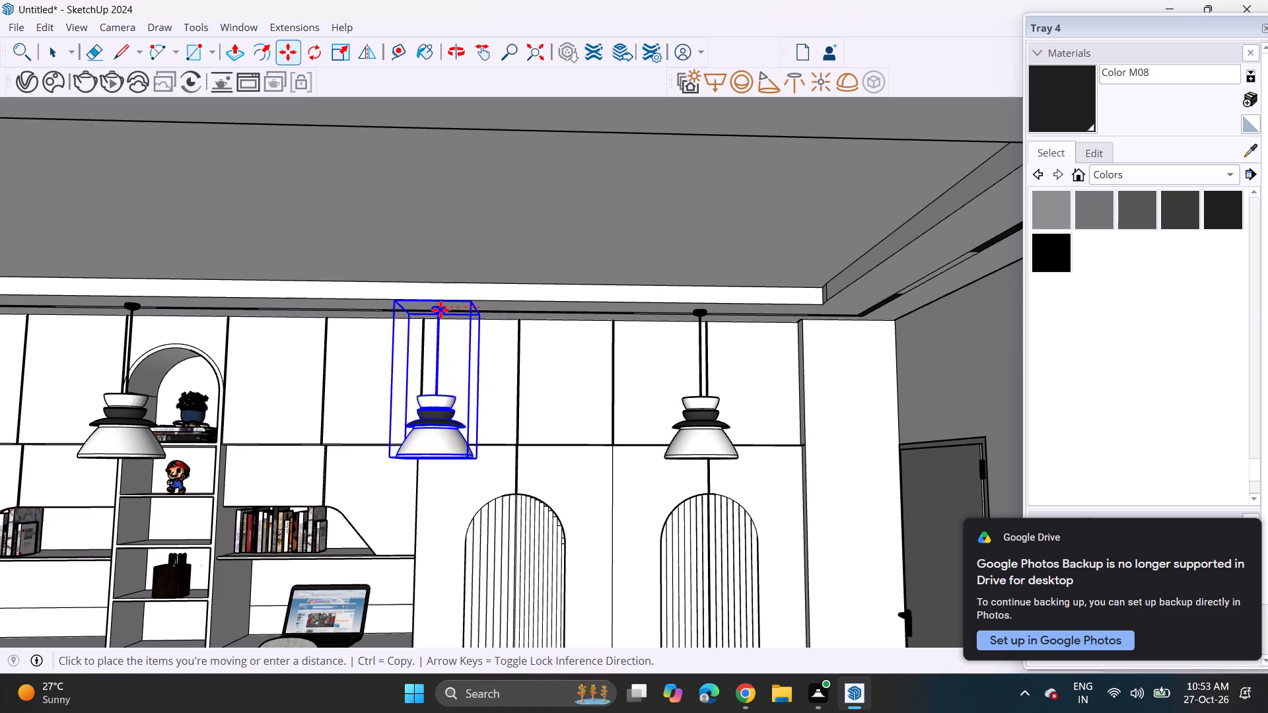
left_click(423, 310)
key("space")
Deselect the lamp and examine the row of three pendant lamps against the cabinets and the whole room.
scroll(518, 393, "down", 1)
scroll(514, 398, "up", 1)
scroll(514, 399, "down", 3)
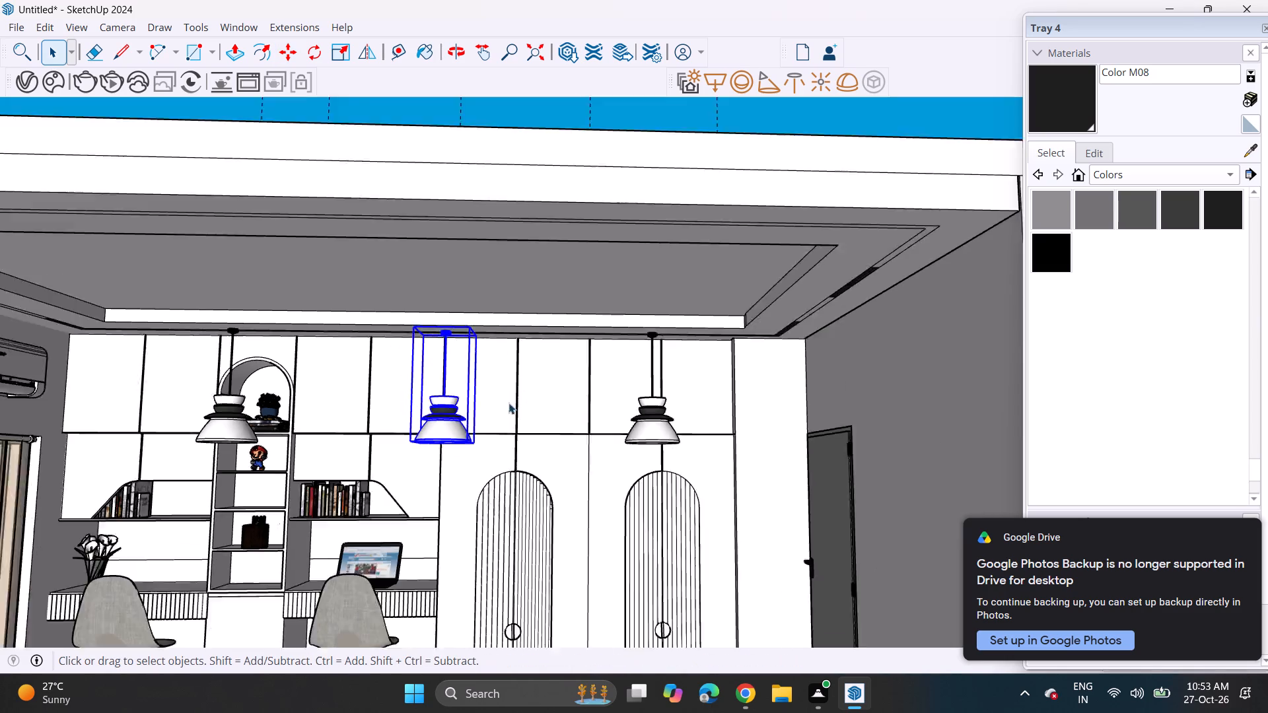
scroll(509, 403, "up", 1)
scroll(509, 403, "down", 7)
middle_click_drag(503, 460, 576, 436, "shift")
middle_click_drag(592, 432, 547, 461)
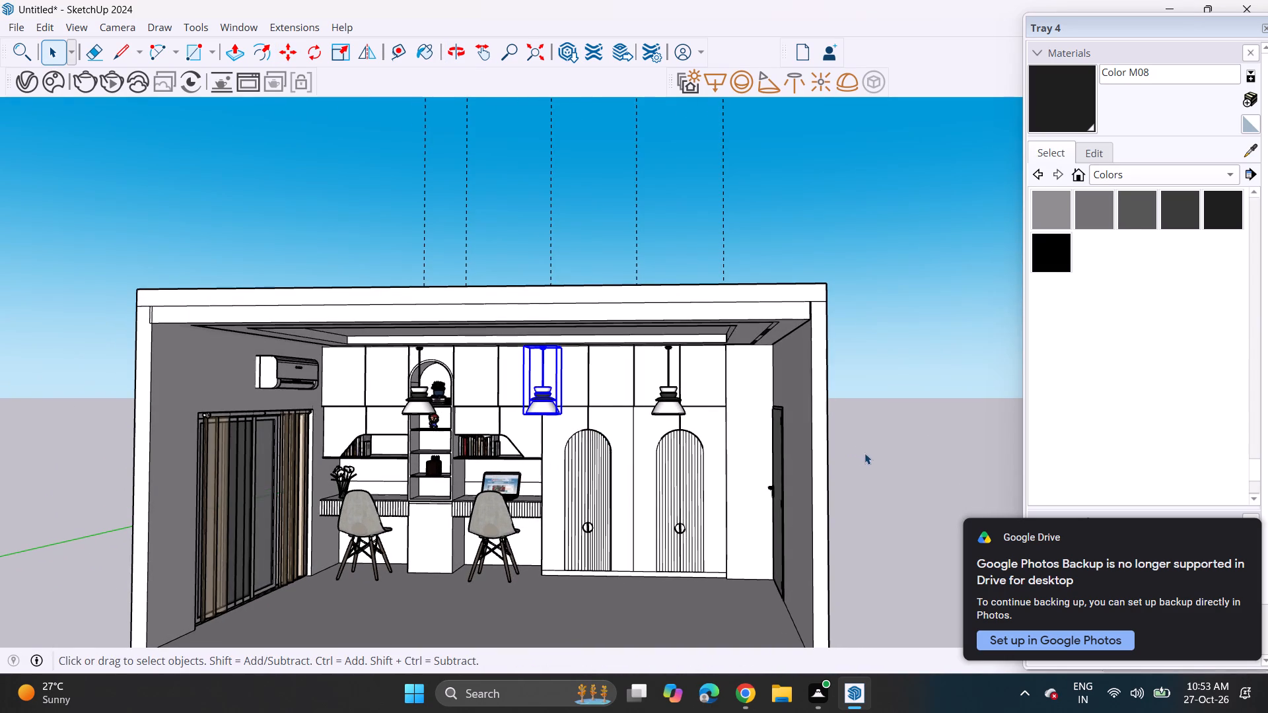
left_click(864, 453)
middle_click_drag(410, 507, 439, 442)
middle_click_drag(400, 431, 509, 427)
scroll(551, 442, "up", 2)
middle_click_drag(490, 440, 420, 446)
scroll(487, 440, "up", 1)
scroll(462, 444, "down", 1)
scroll(538, 428, "up", 2)
scroll(501, 422, "down", 12)
scroll(538, 416, "up", 5)
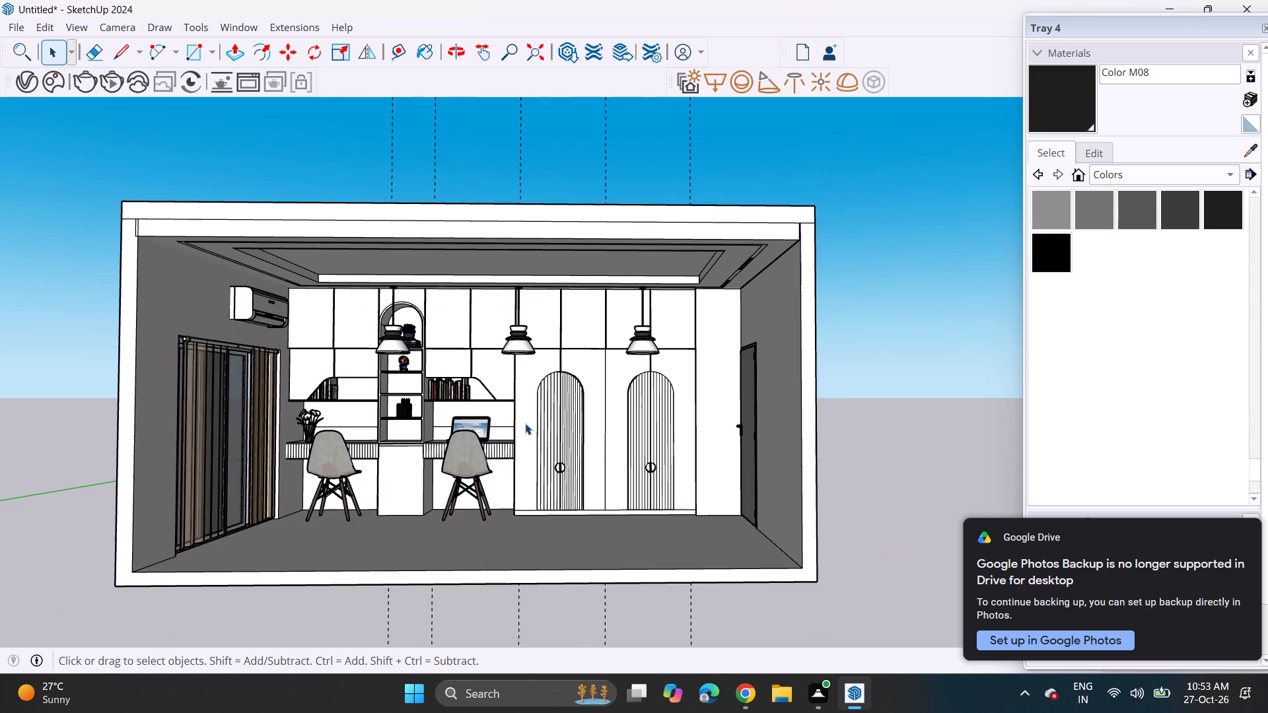
scroll(525, 423, "up", 3)
middle_click_drag(518, 427, 538, 427)
scroll(538, 427, "up", 2)
middle_click_drag(498, 436, 508, 446, "shift")
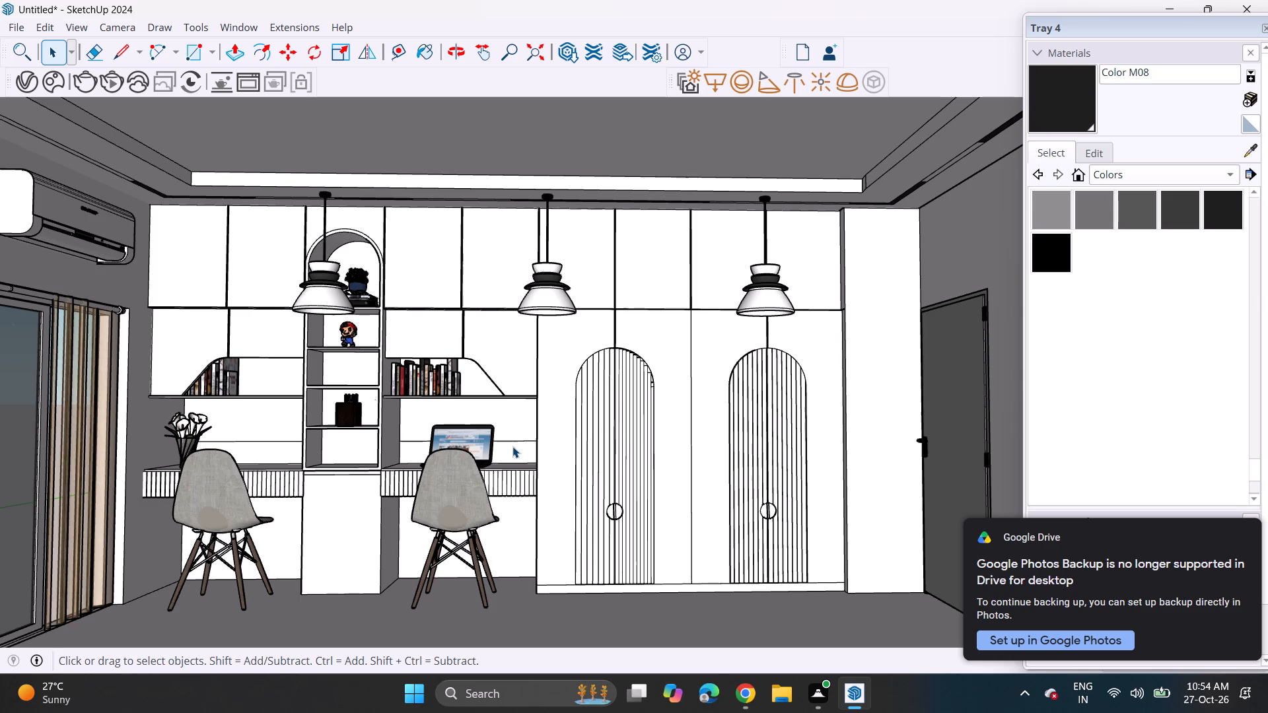
Paint the slats in the left half of the left arched wardrobe panel with Color I02.
scroll(1131, 265, "up", 4)
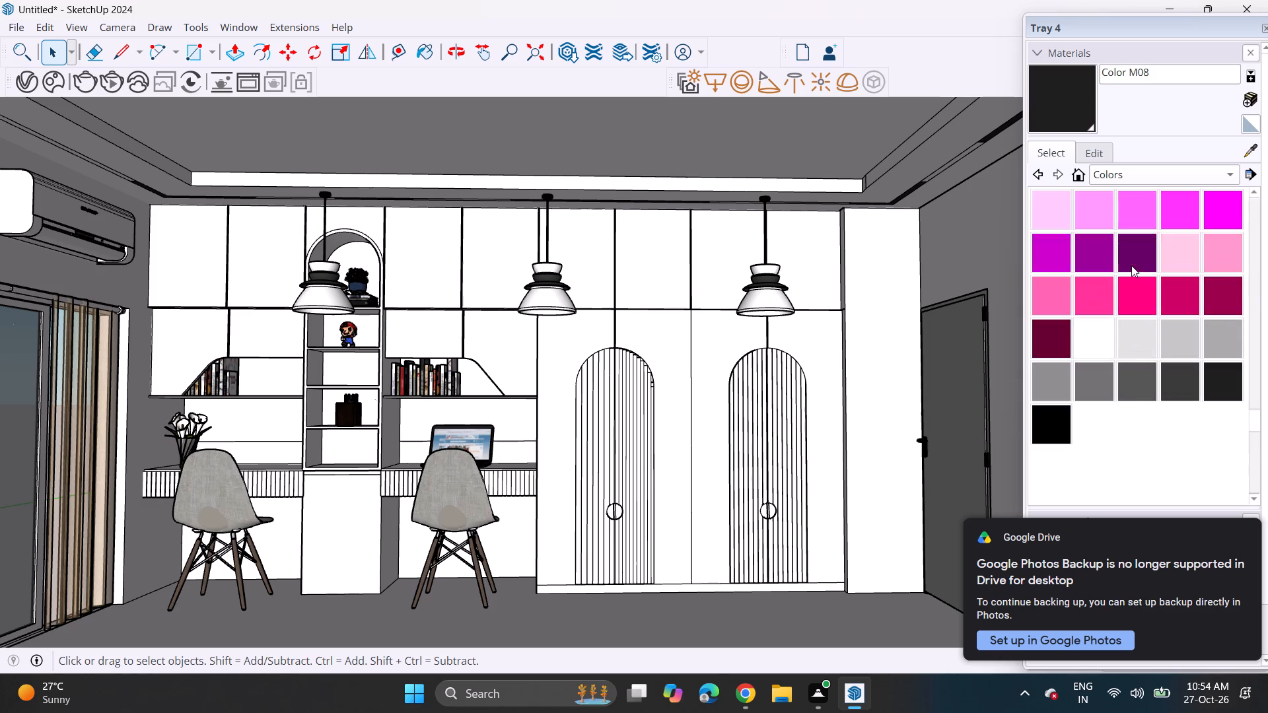
scroll(1131, 265, "up", 2)
scroll(1135, 271, "down", 1)
scroll(1135, 271, "up", 3)
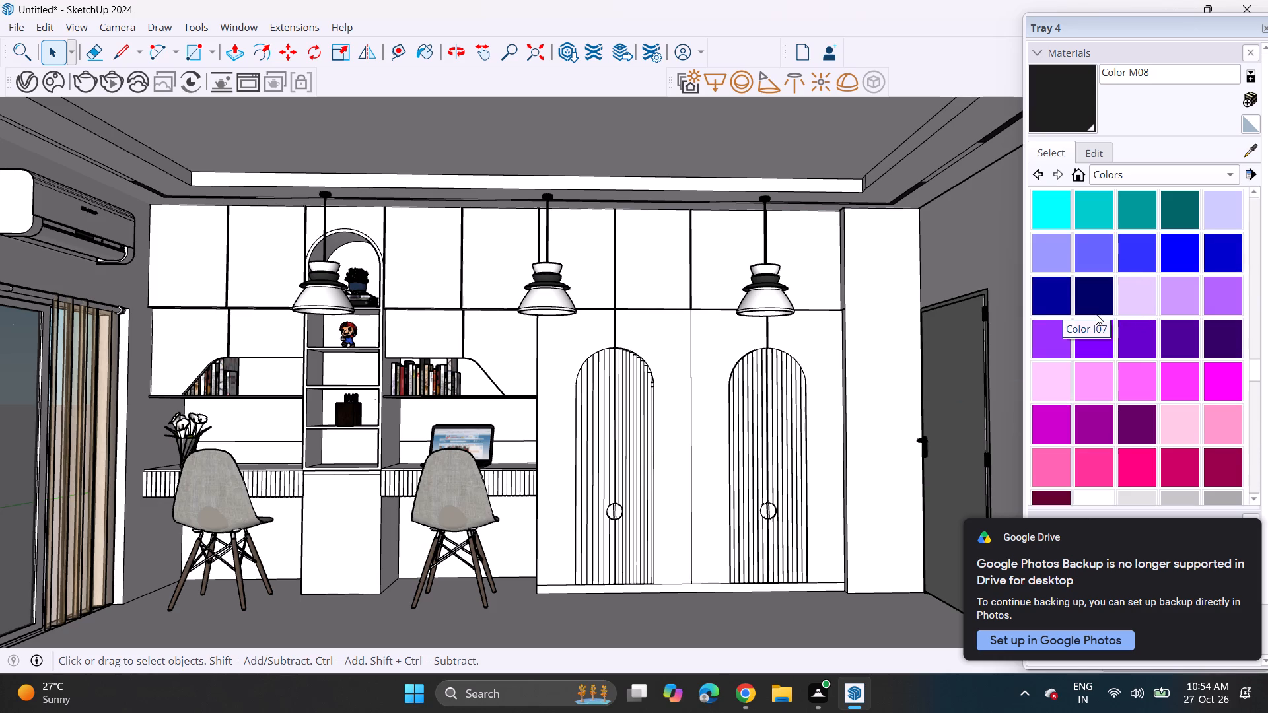
left_click(1096, 255)
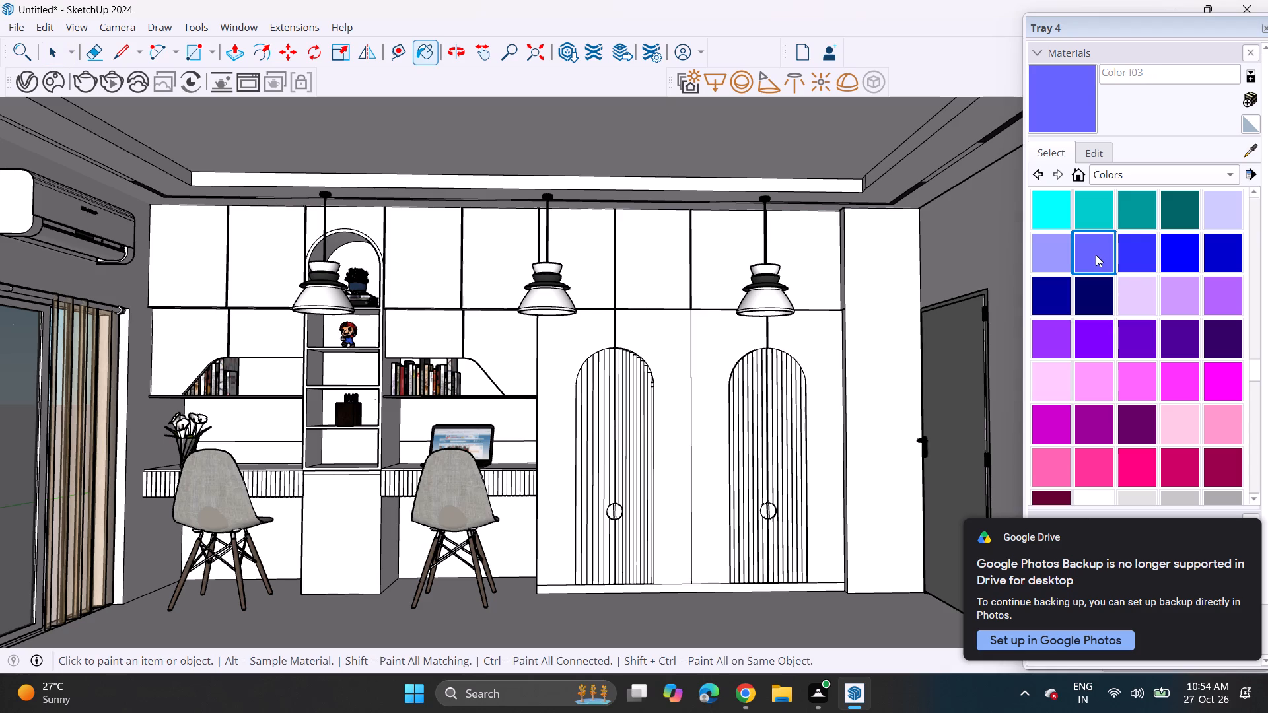
left_click(1041, 257)
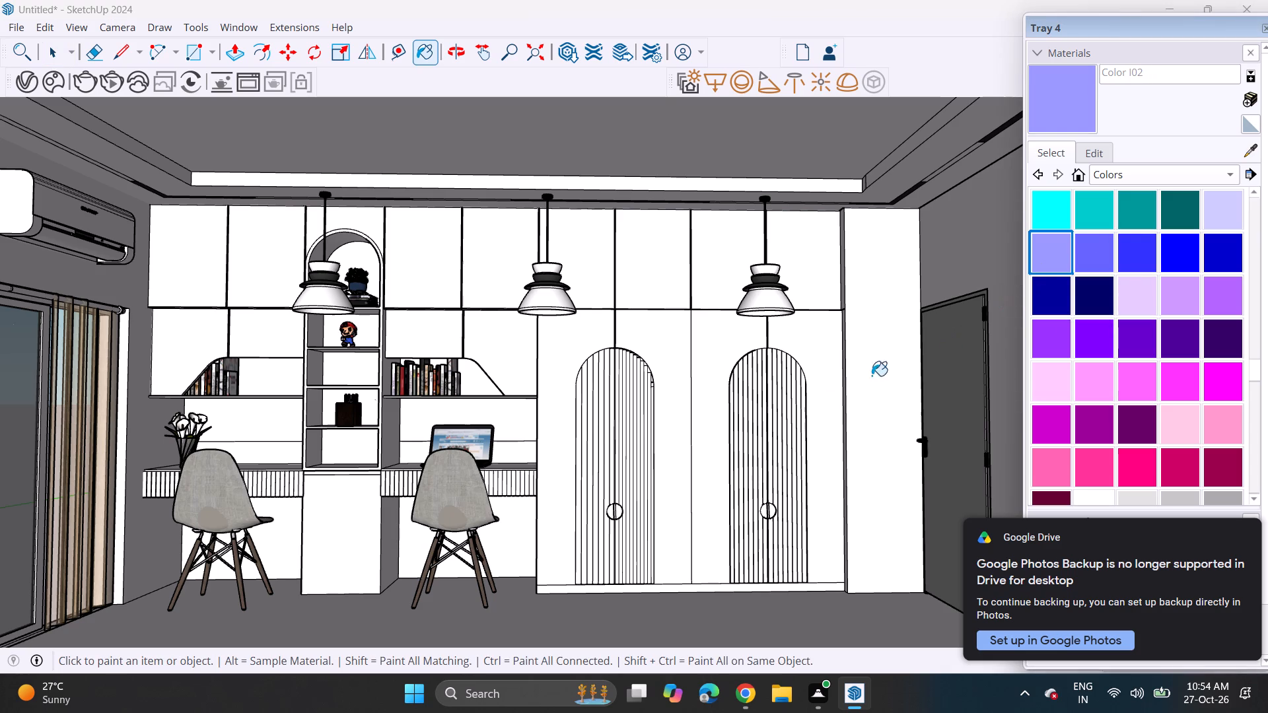
left_click(596, 440)
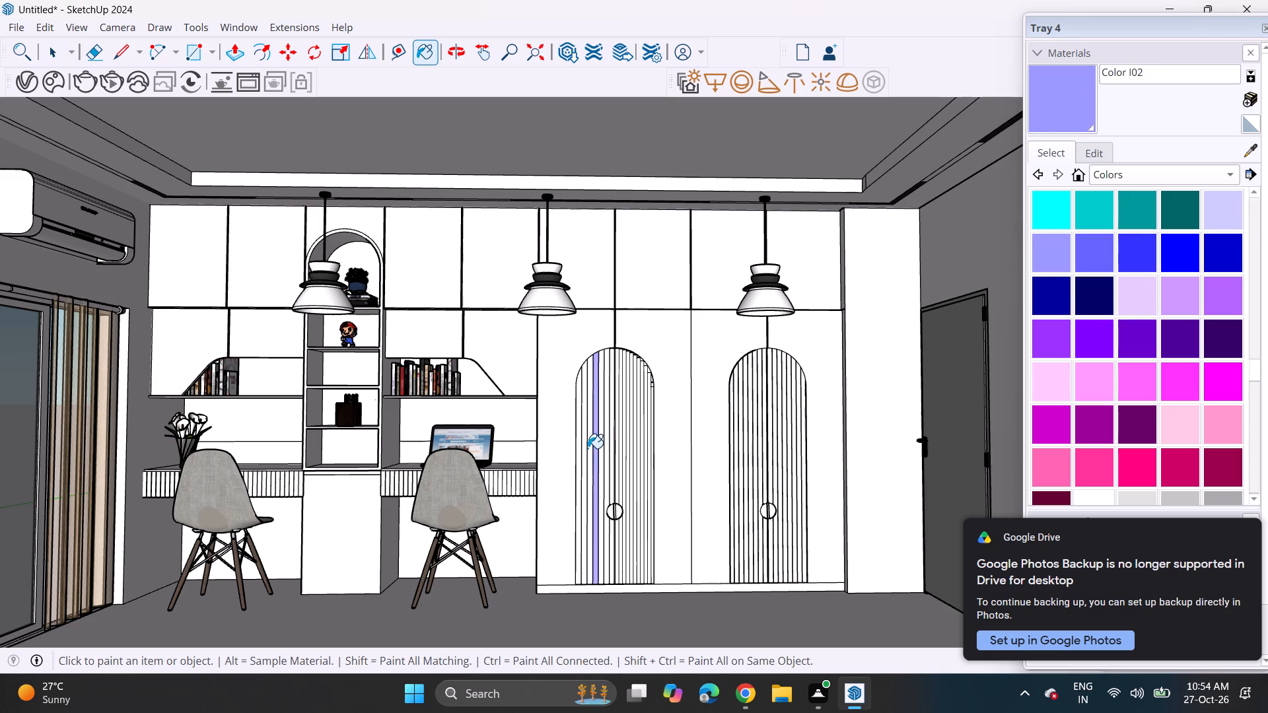
scroll(586, 447, "up", 3)
left_click(577, 442)
left_click(583, 450)
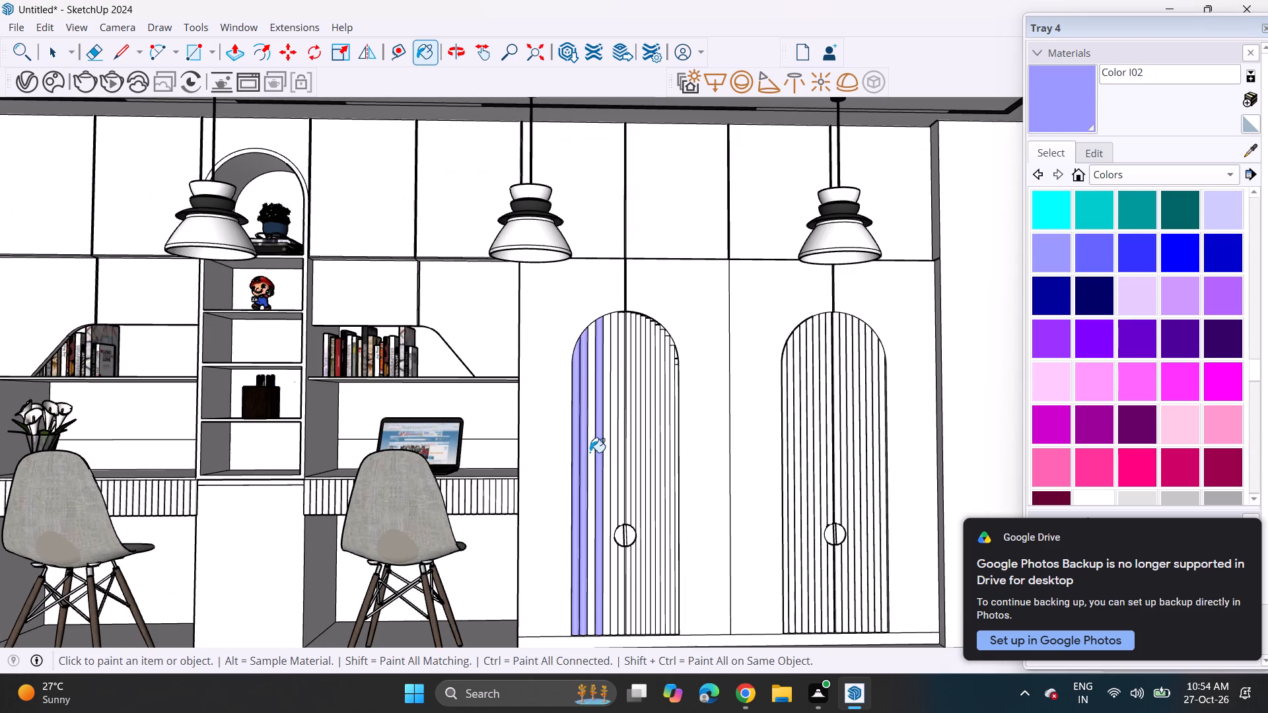
left_click(590, 452)
left_click(608, 457)
left_click(616, 458)
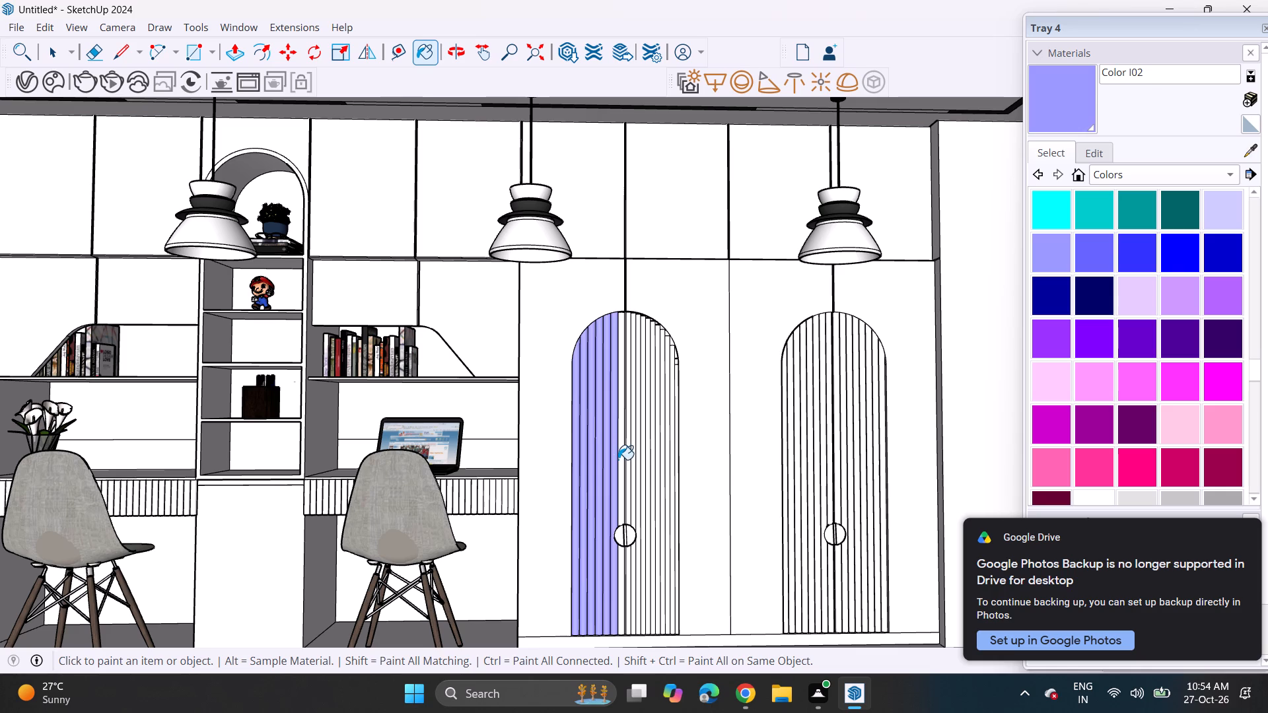
left_click(618, 459)
Paint the slats in the right half of the left arched wardrobe panel with Color I02.
left_click(629, 463)
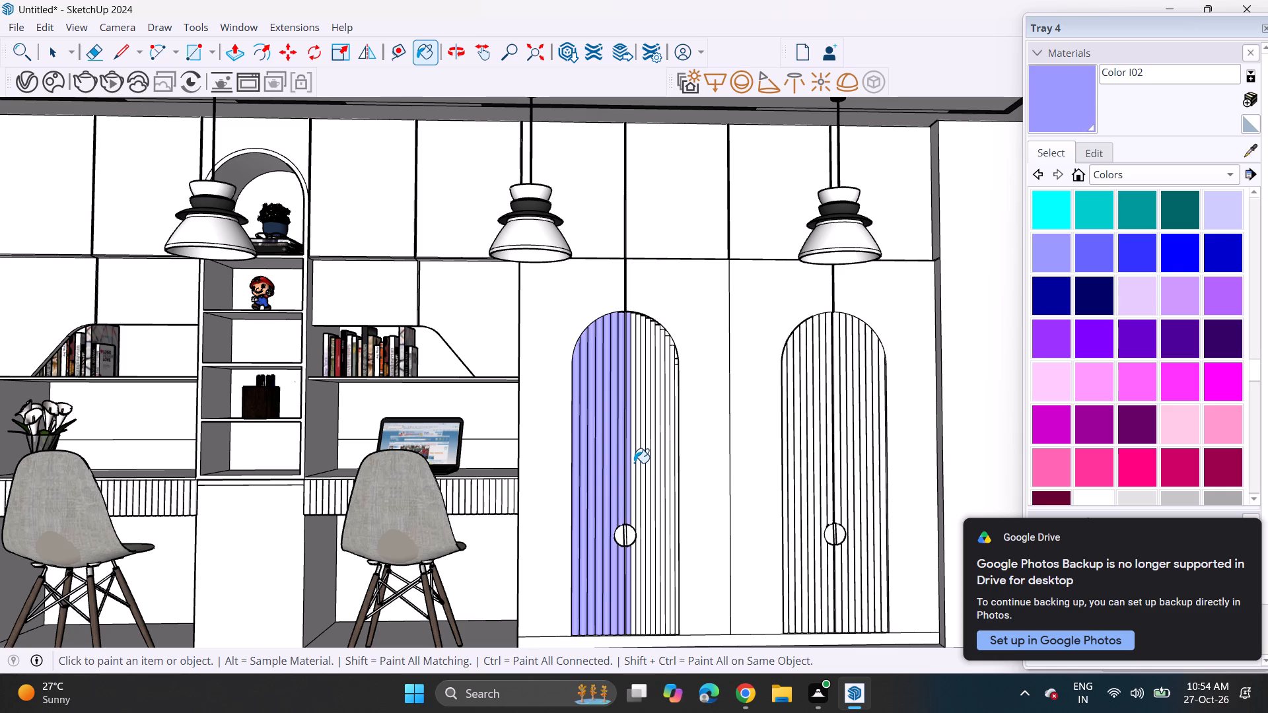
left_click(634, 463)
left_click(637, 465)
left_click(644, 470)
left_click(648, 473)
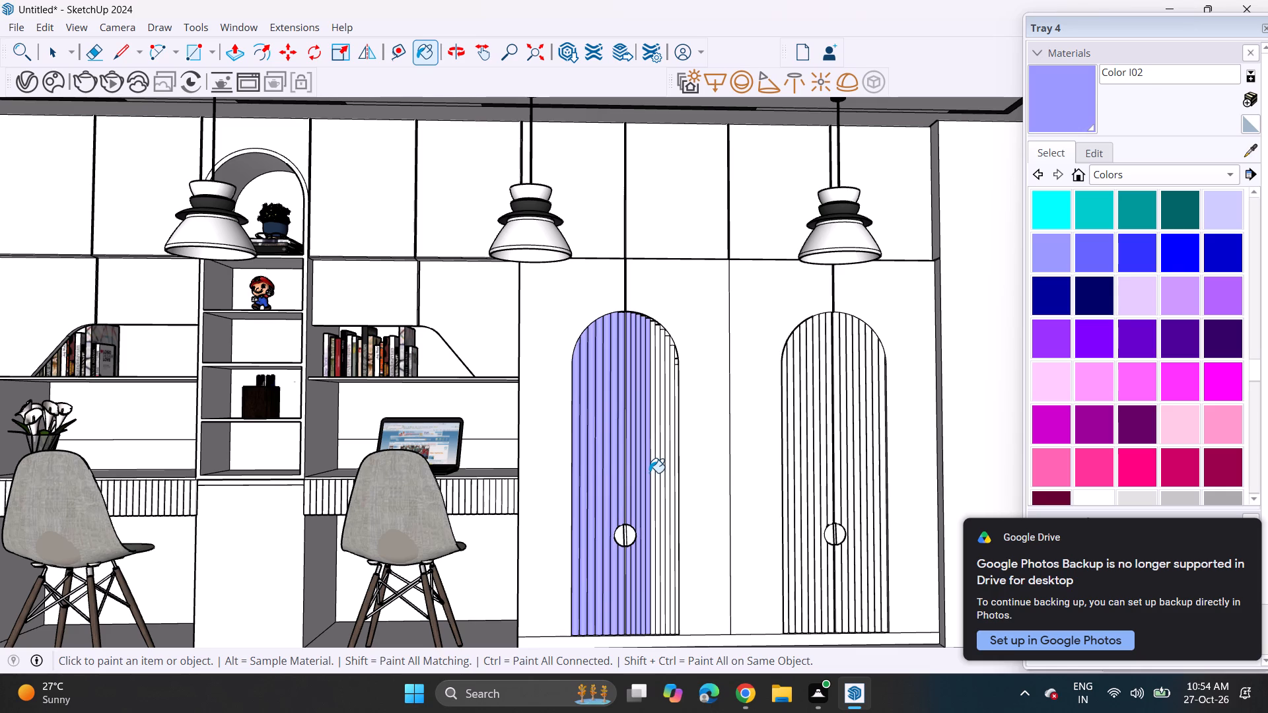
left_click(654, 475)
left_click(660, 480)
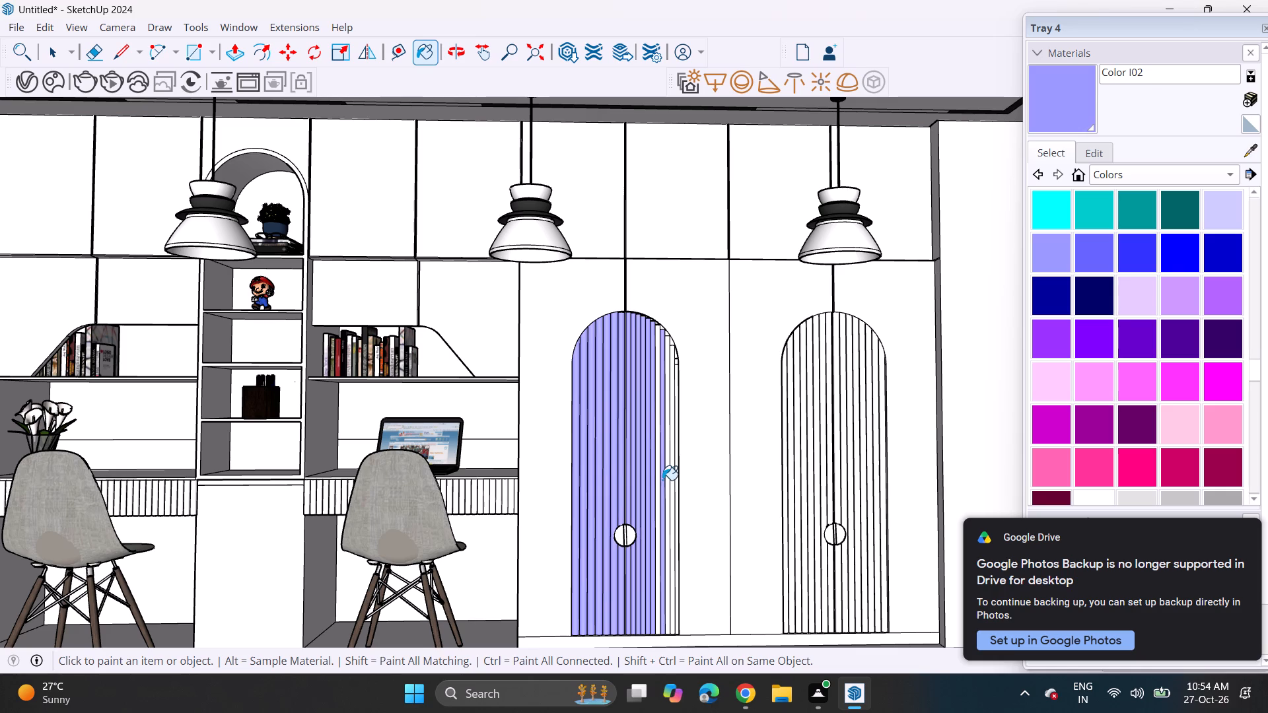
left_click(662, 480)
left_click(658, 482)
left_click(672, 485)
left_click(668, 483)
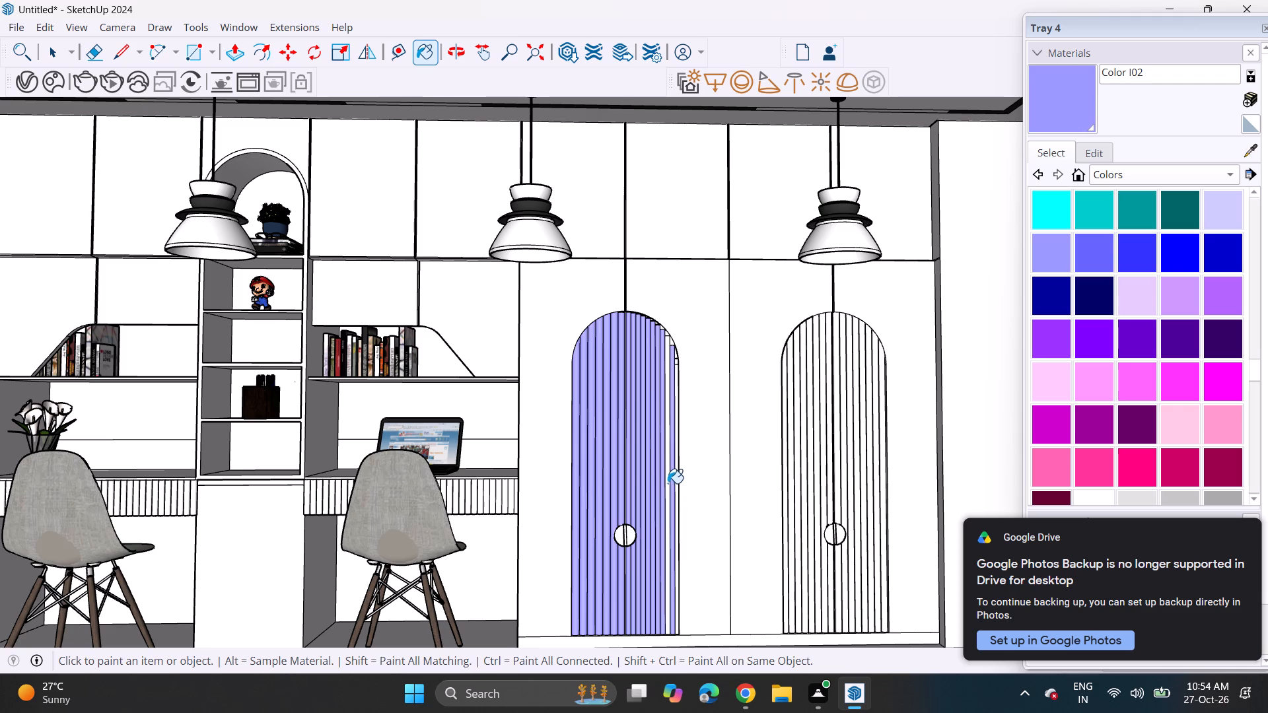
left_click(678, 487)
Paint the remaining white slivers along the right curve of the left arched wardrobe panel with Color I02.
scroll(675, 368, "up", 4)
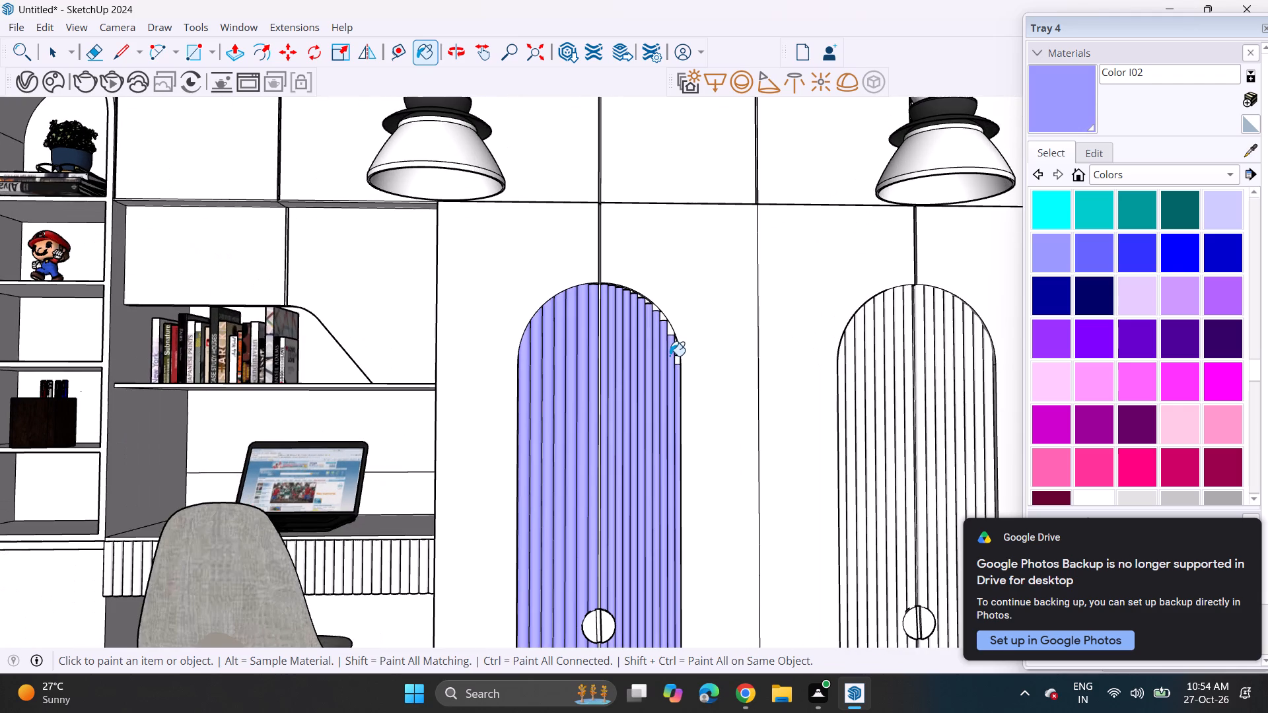
left_click(675, 351)
left_click(678, 353)
left_click(678, 353)
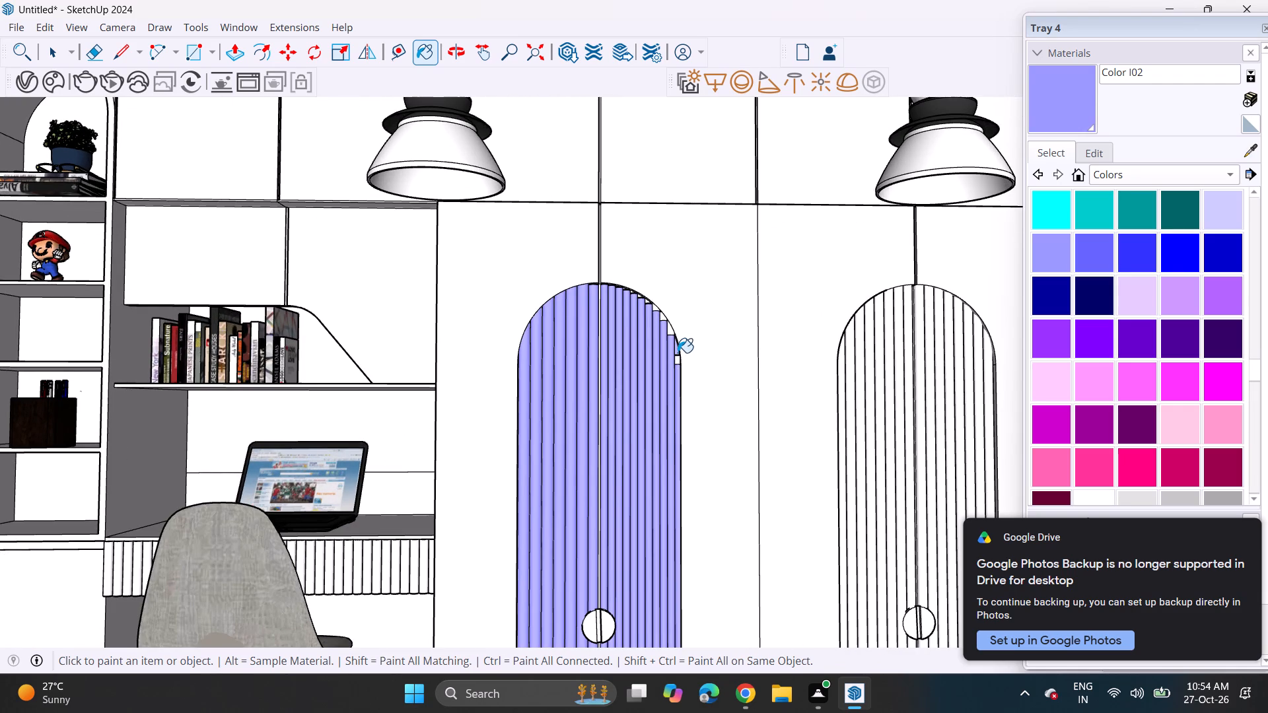
left_click(677, 359)
left_click(672, 331)
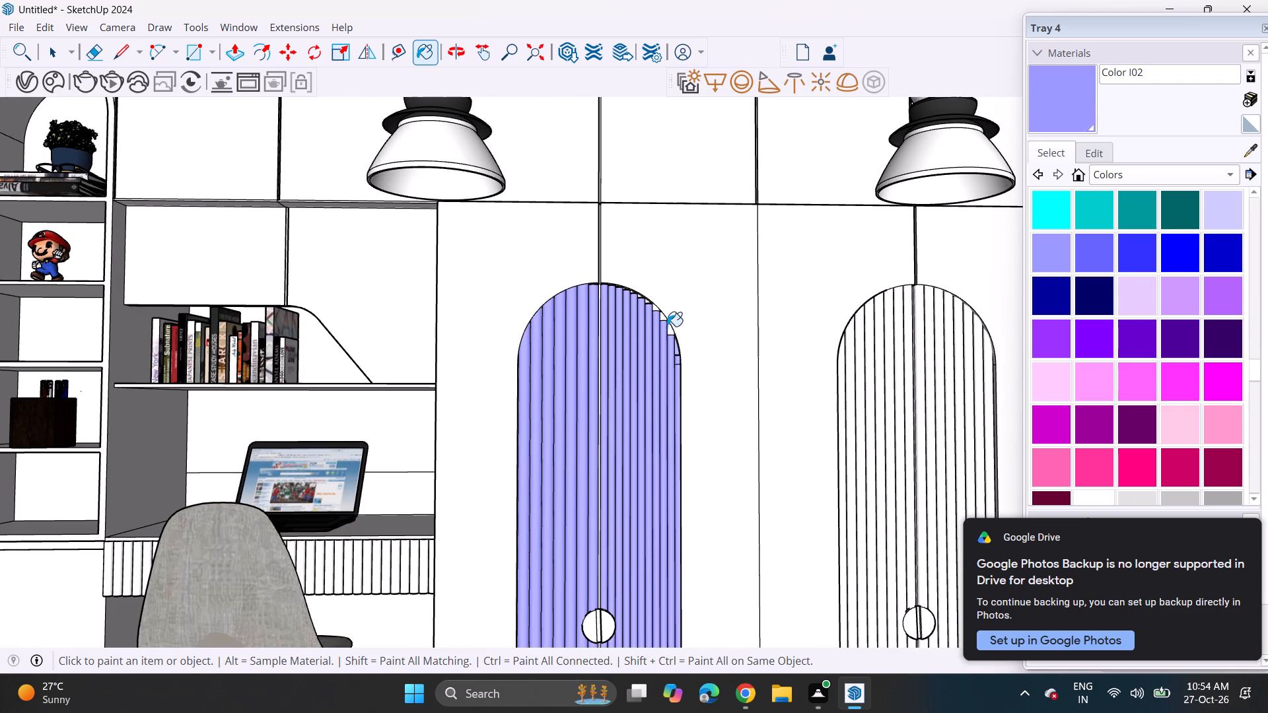
left_click(662, 318)
left_click(658, 309)
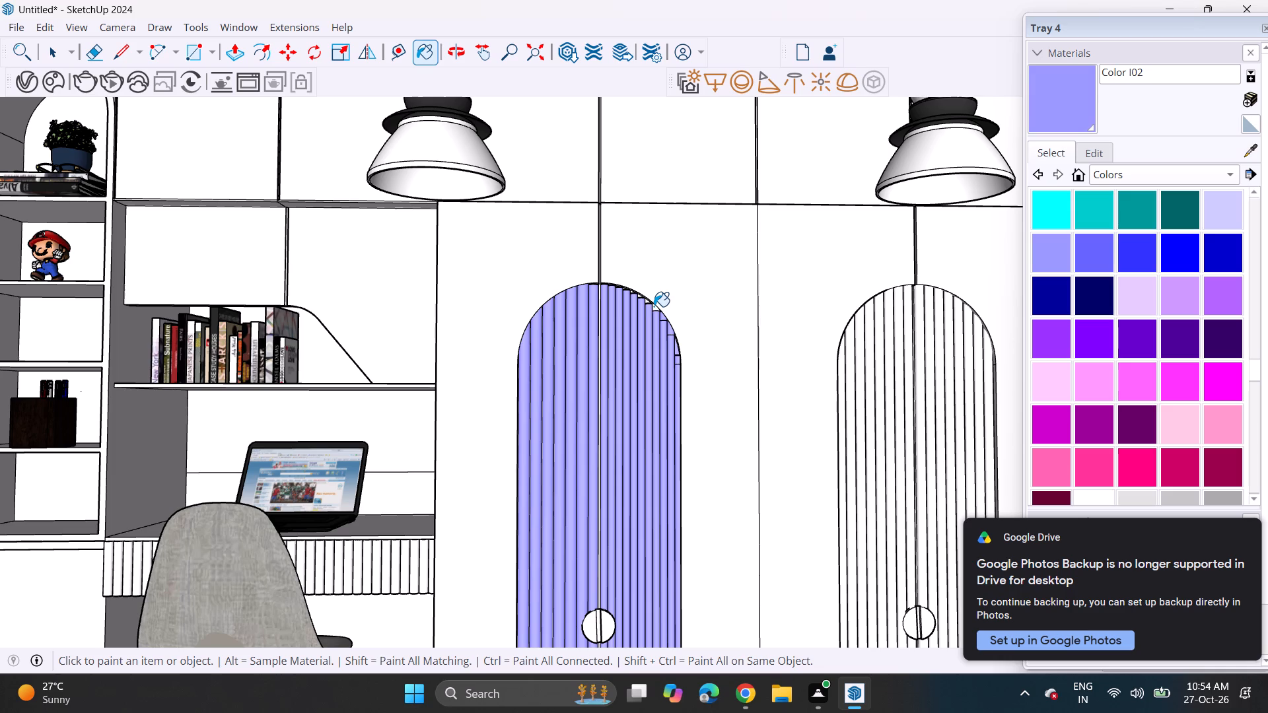
left_click(654, 306)
scroll(654, 306, "up", 8)
scroll(654, 306, "down", 1)
scroll(654, 306, "up", 4)
left_click(655, 310)
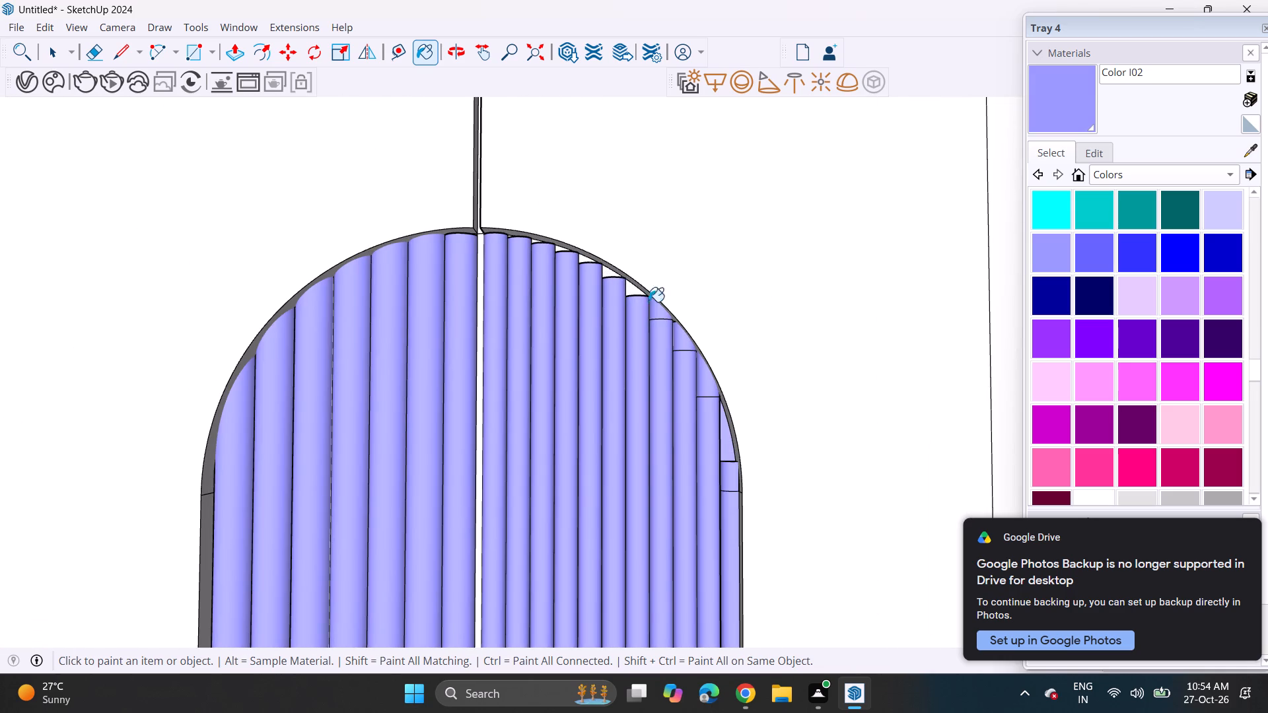
left_click(632, 289)
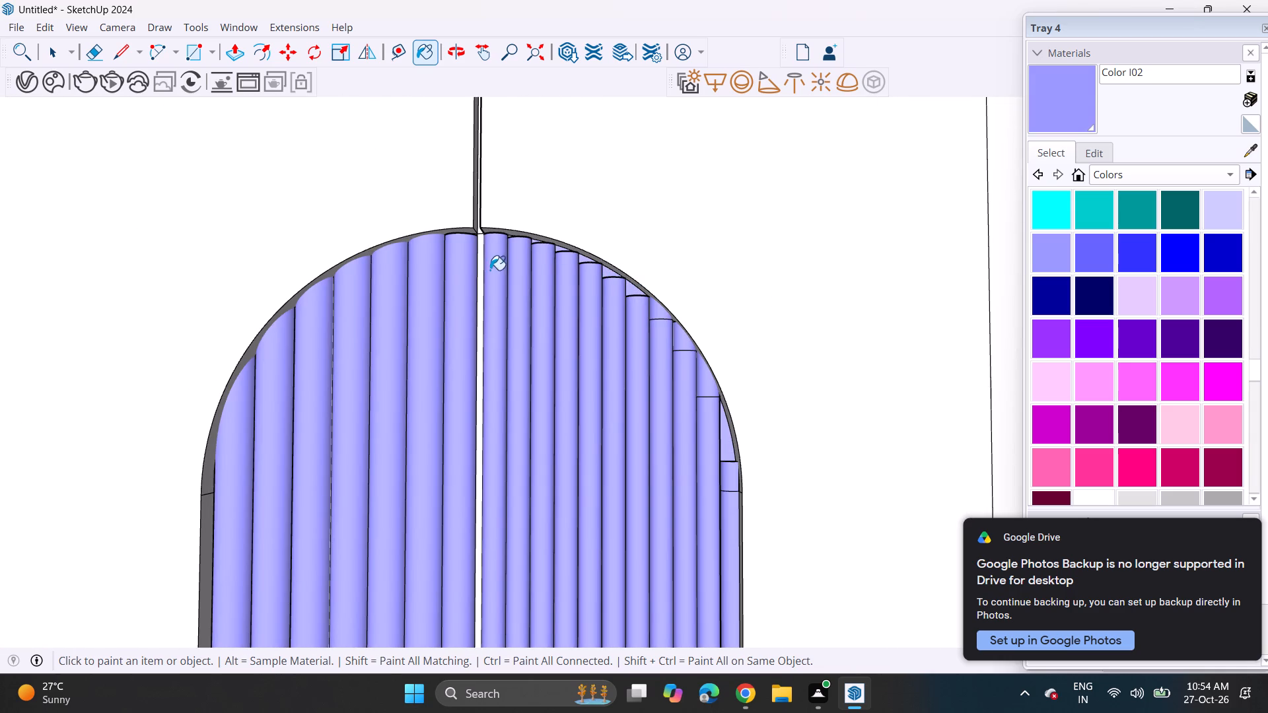
scroll(474, 275, "down", 6)
scroll(500, 309, "up", 1)
scroll(501, 317, "down", 4)
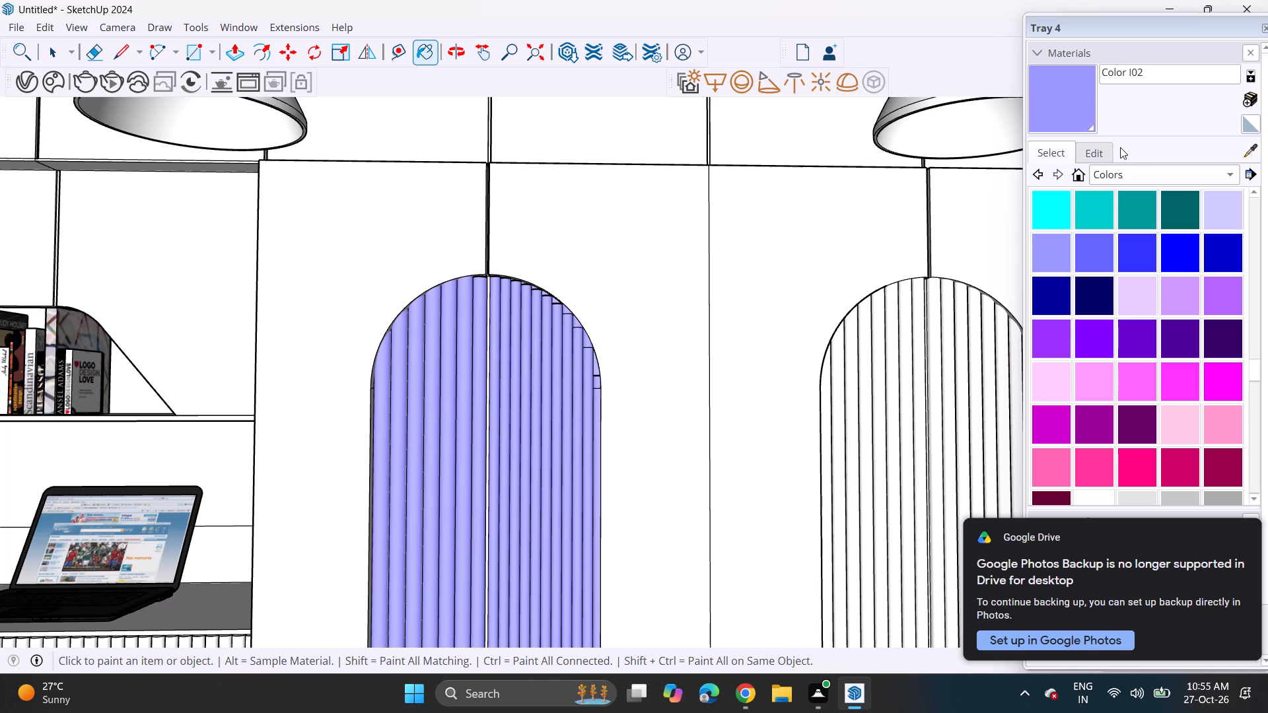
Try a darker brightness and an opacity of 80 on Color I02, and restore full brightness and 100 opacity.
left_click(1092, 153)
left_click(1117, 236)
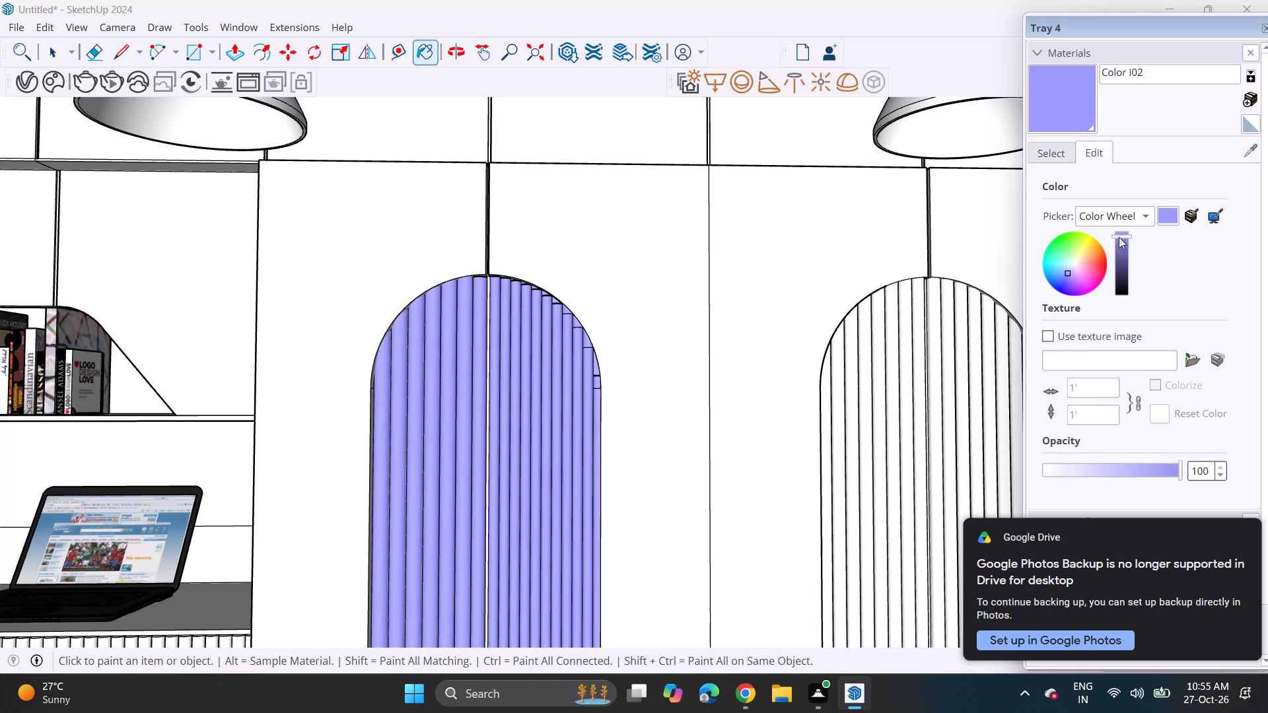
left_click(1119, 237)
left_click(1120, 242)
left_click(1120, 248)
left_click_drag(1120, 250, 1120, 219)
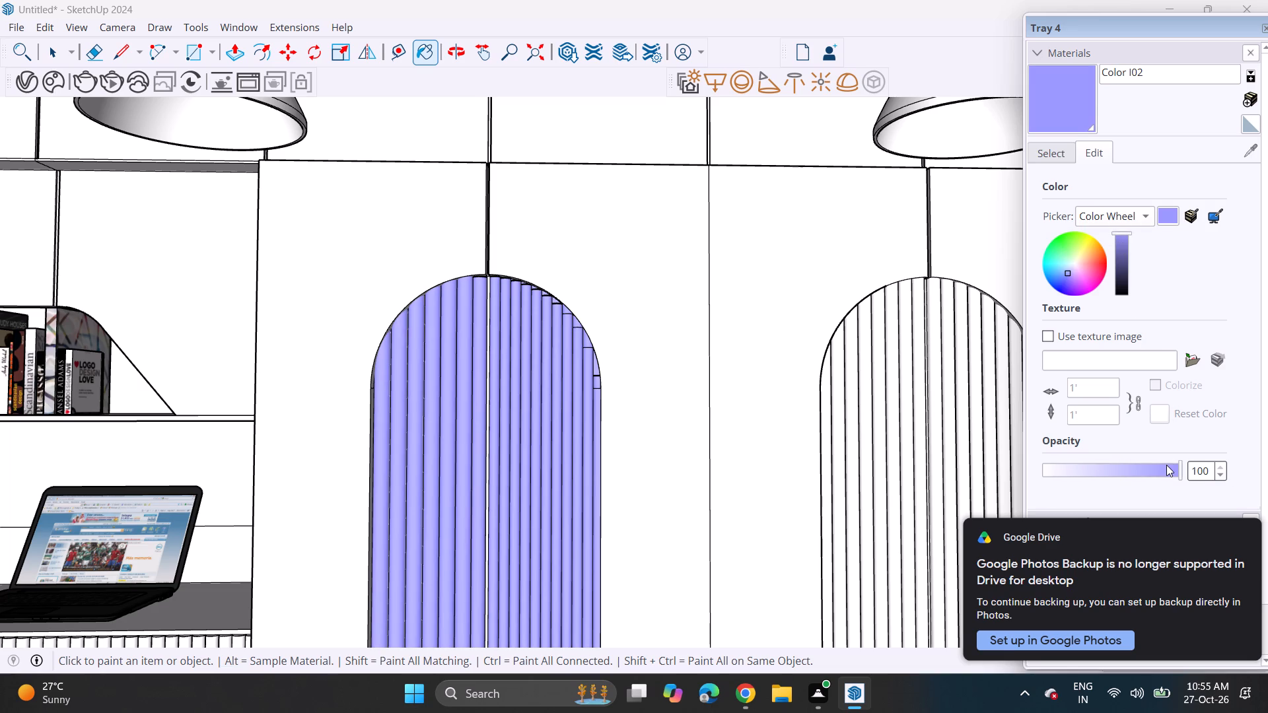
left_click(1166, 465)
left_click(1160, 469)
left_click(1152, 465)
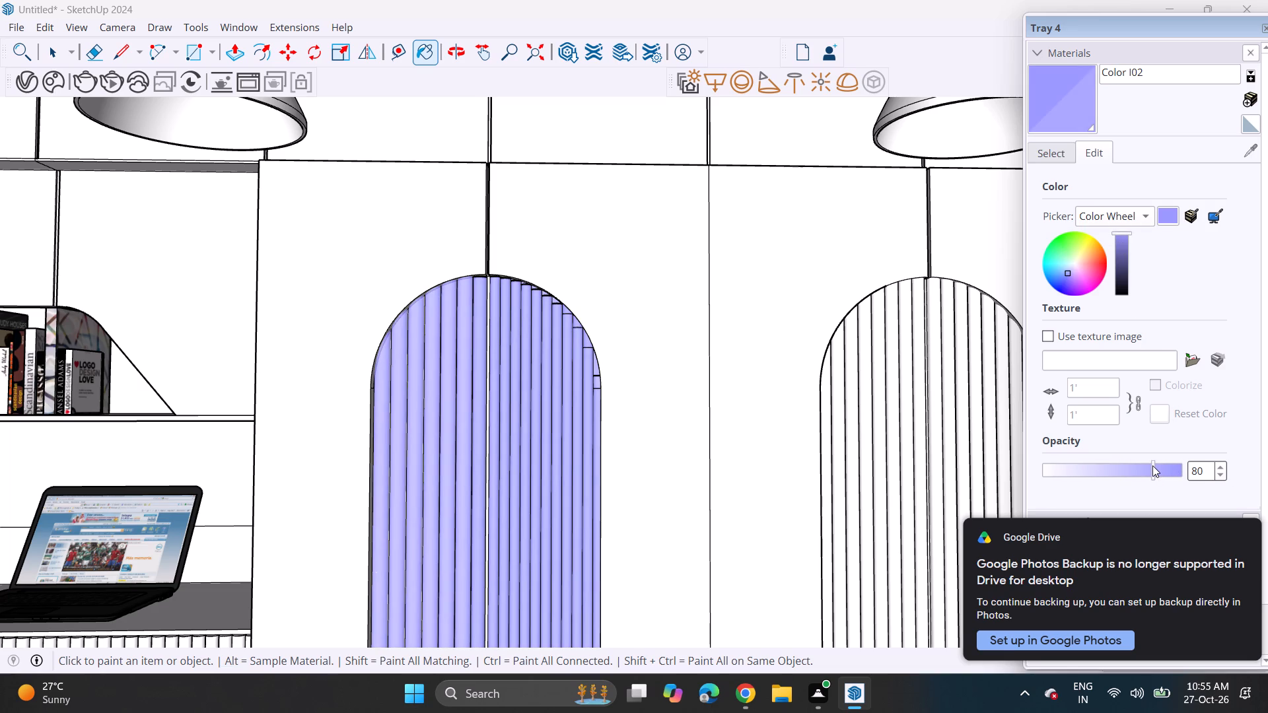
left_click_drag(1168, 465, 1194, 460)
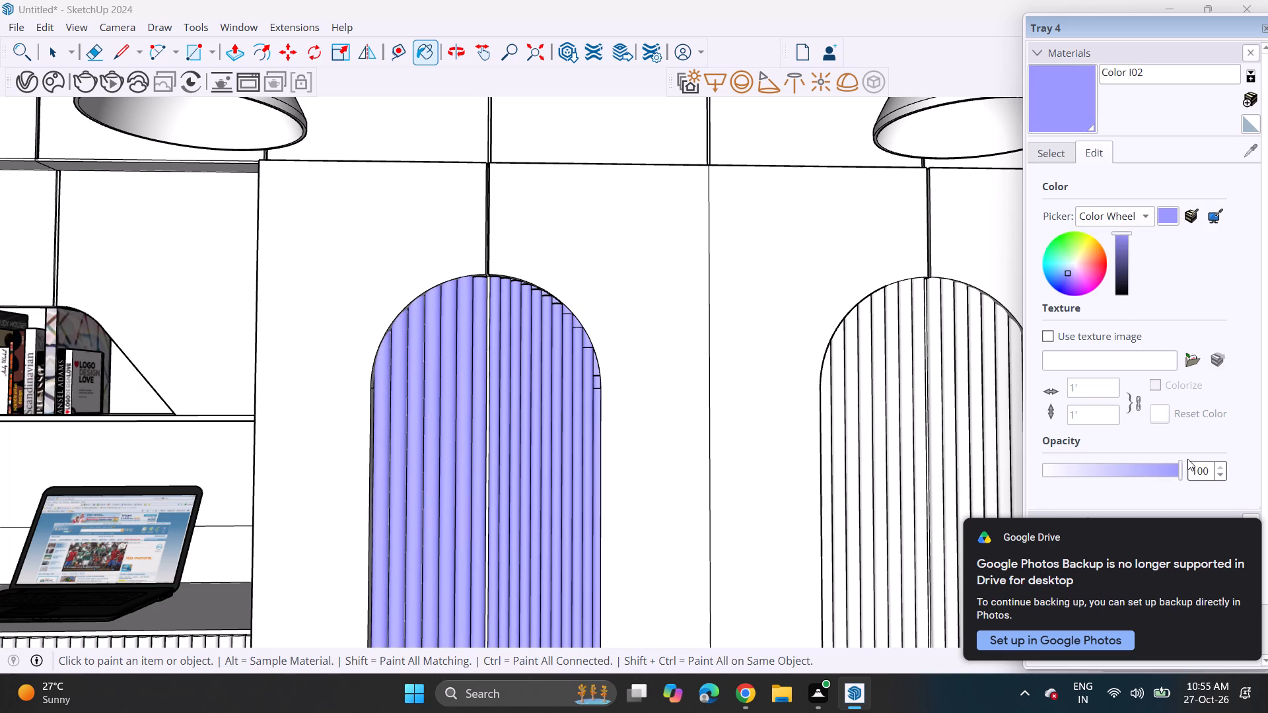
Paint the leftmost slat of the left arched wardrobe panel with Color I01.
left_click(1057, 158)
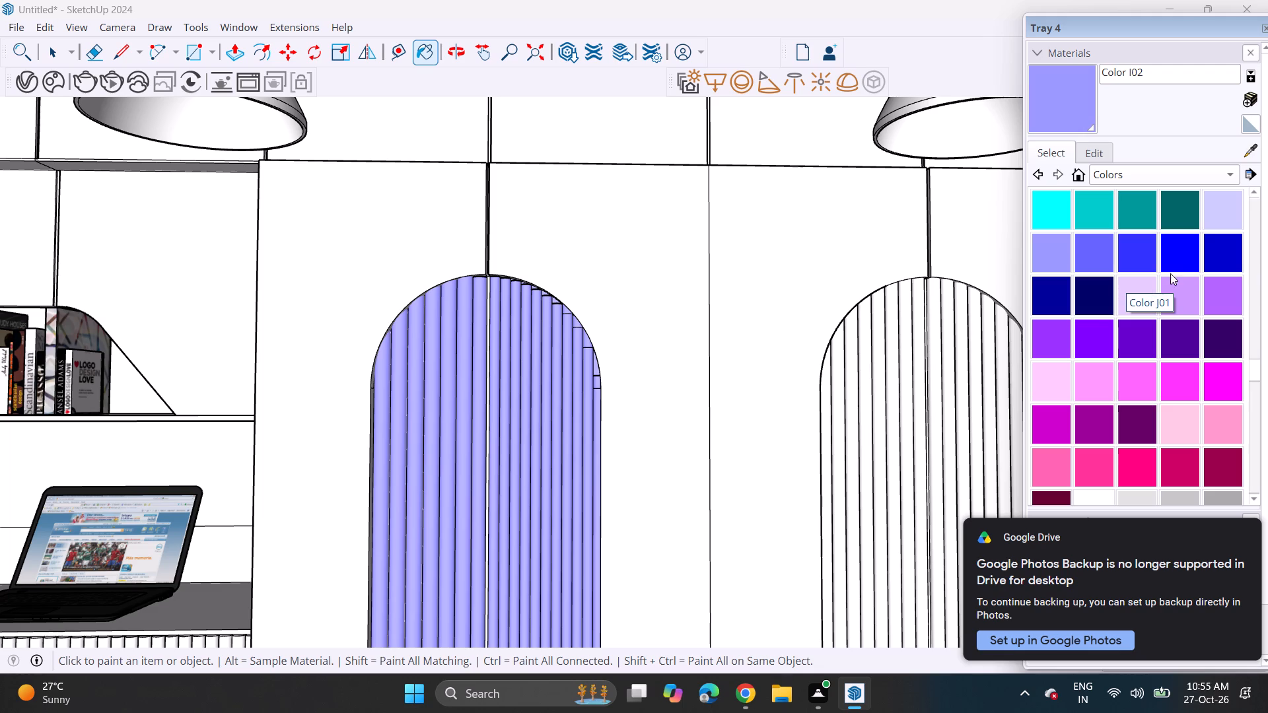
scroll(1216, 256, "up", 3)
scroll(1194, 299, "down", 1)
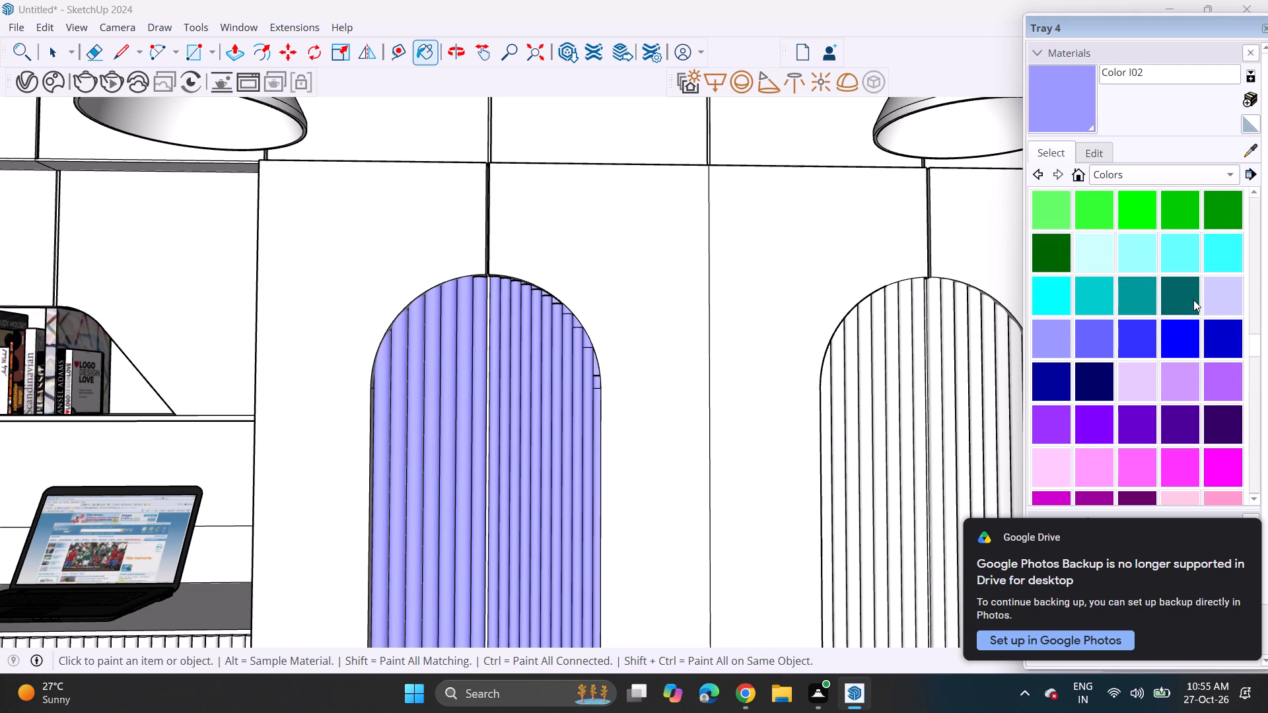
left_click(1218, 311)
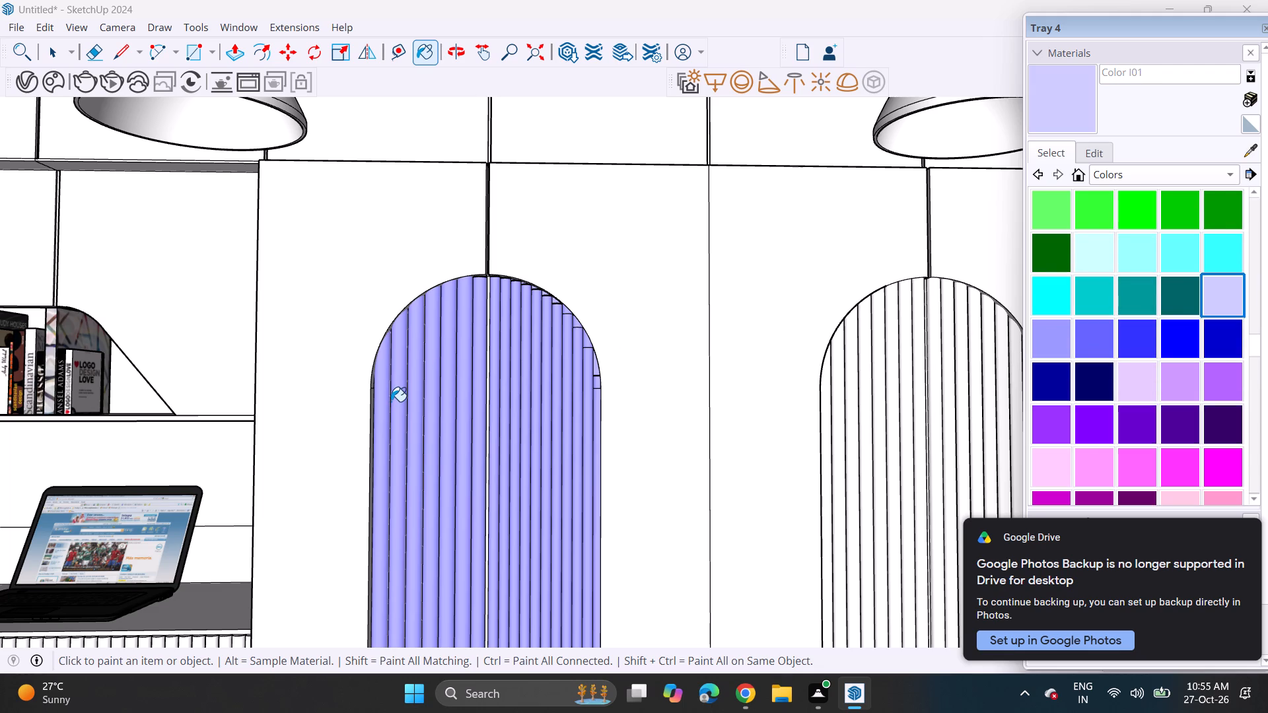
left_click(384, 398)
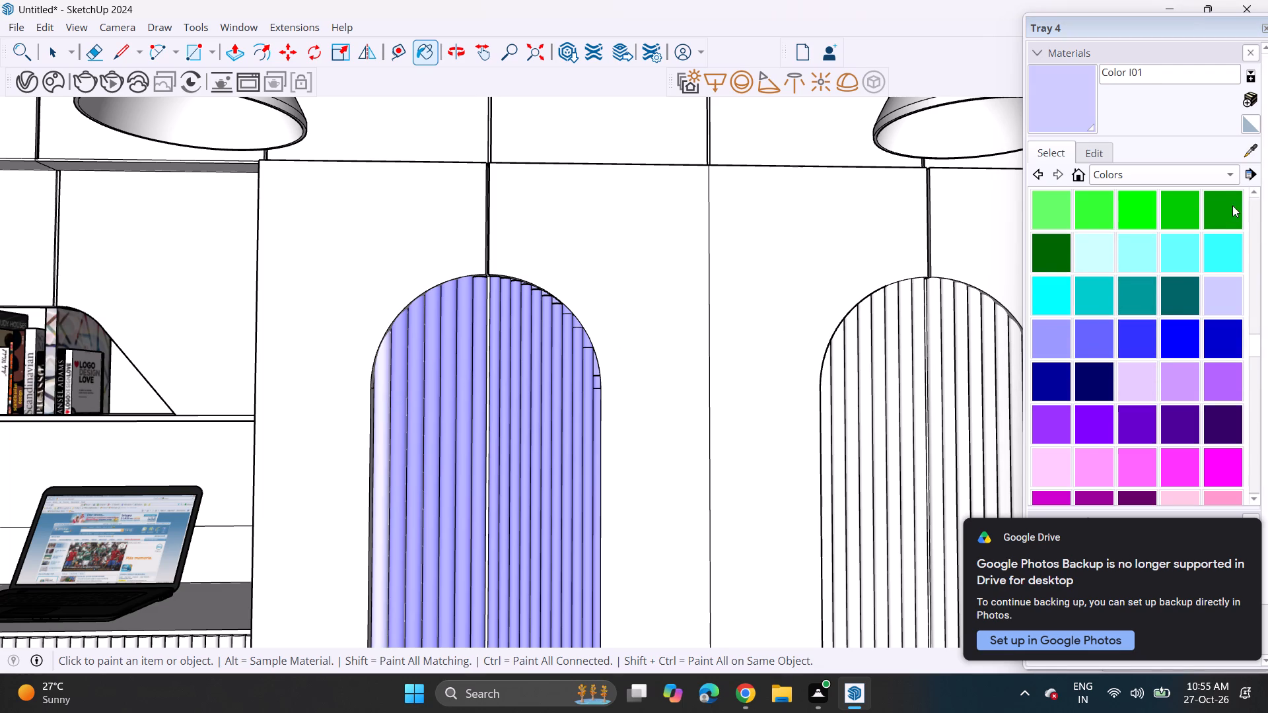
Darken Color I01 to a muted greyish lavender by lowering its brightness.
left_click(1086, 155)
left_click(1121, 246)
left_click(1123, 259)
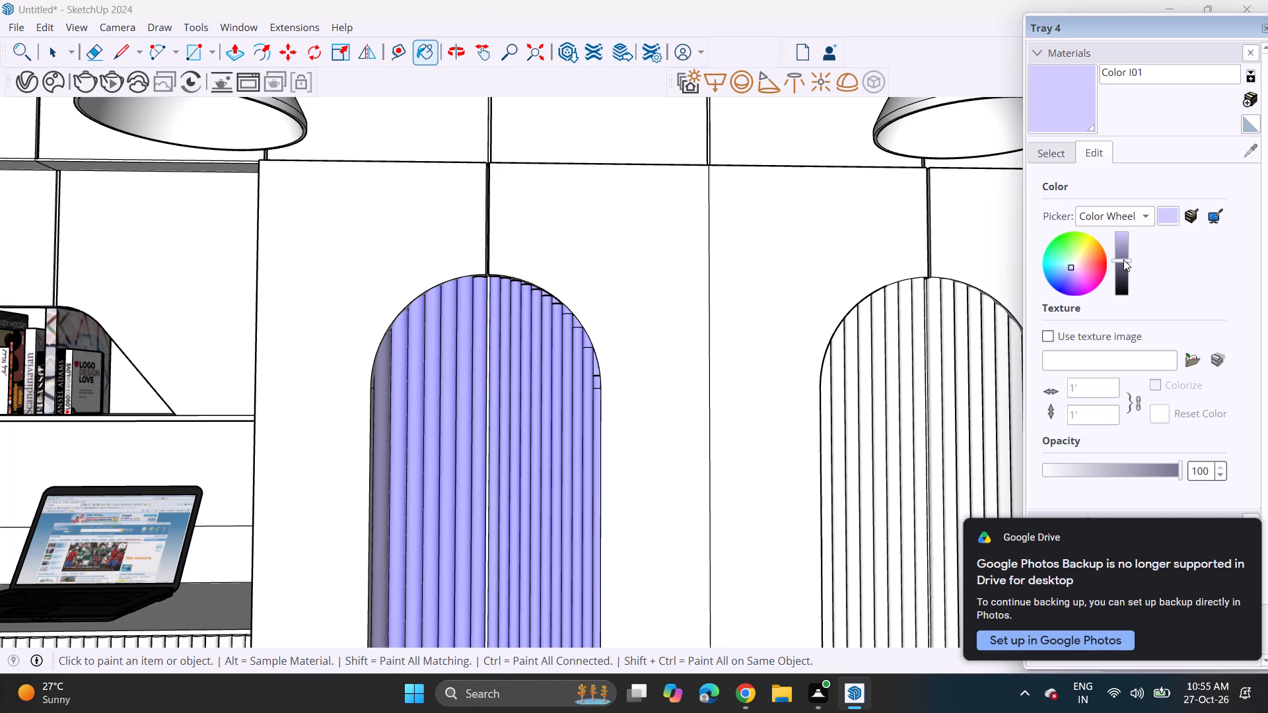
left_click(1121, 249)
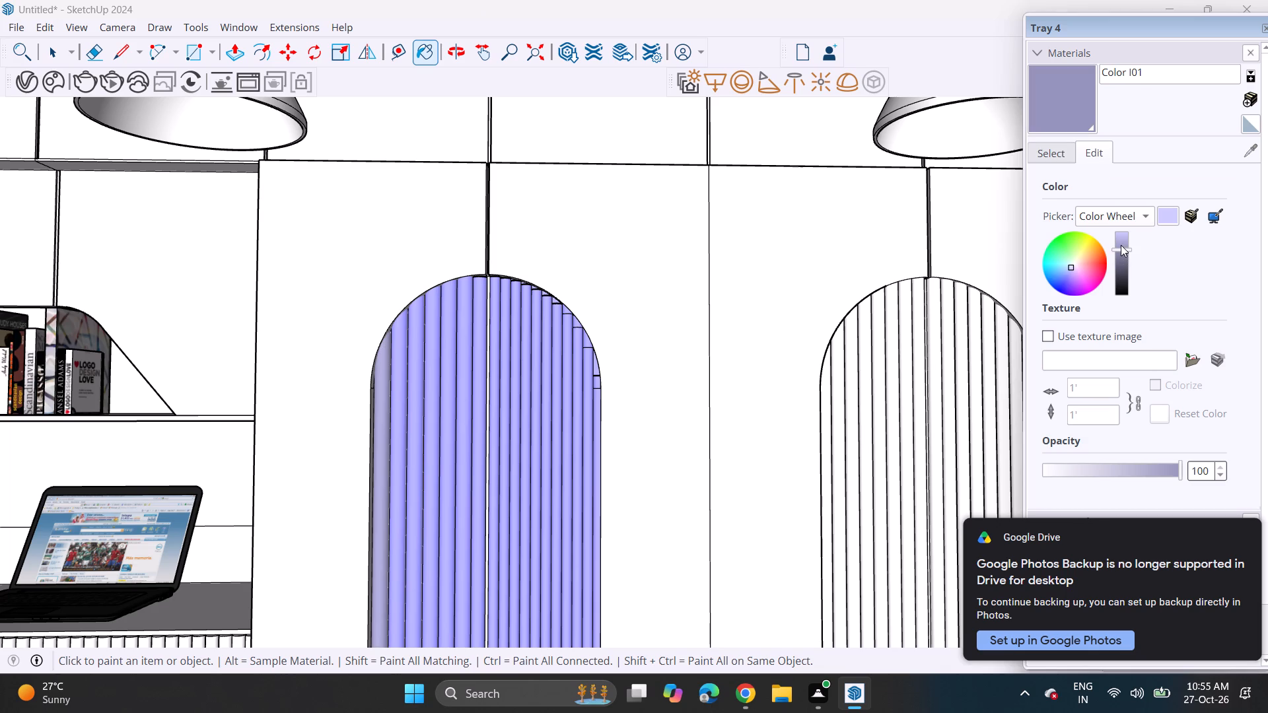
left_click(1121, 245)
Repaint the remaining slats in the left half of the left arched panel with the darkened Color I01.
left_click(398, 426)
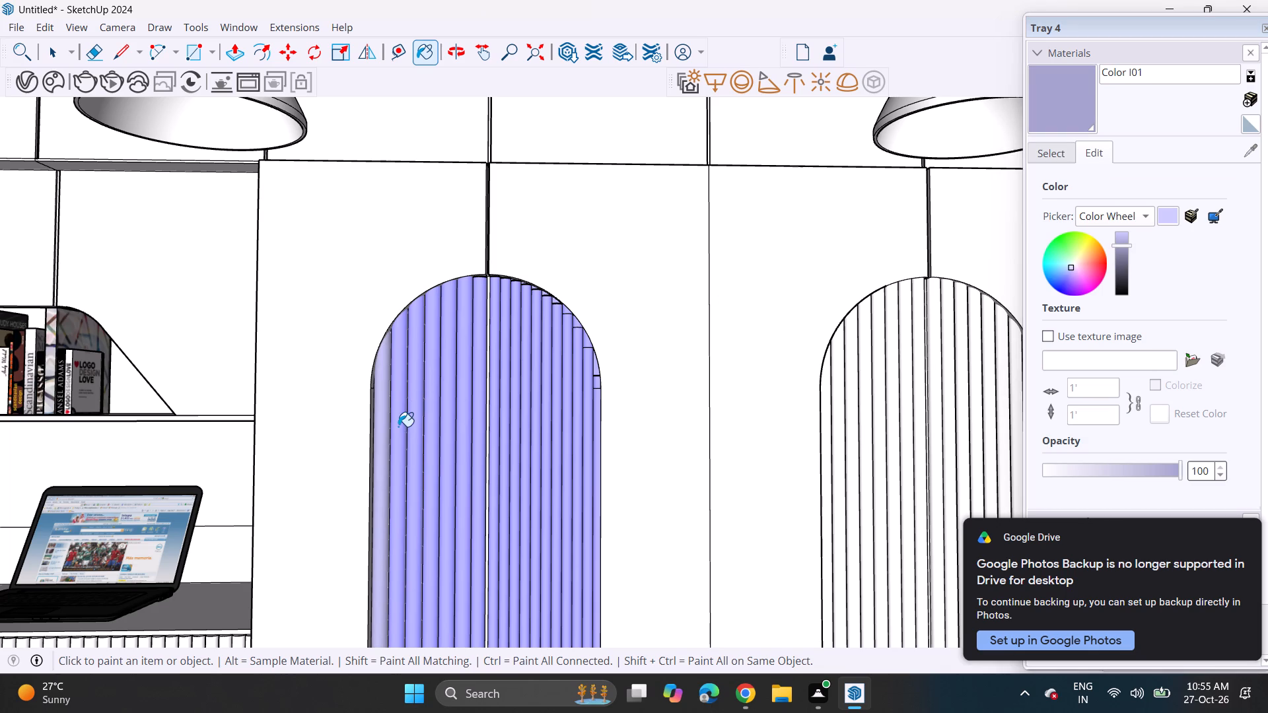
left_click(417, 431)
left_click(429, 426)
left_click(437, 425)
left_click(450, 421)
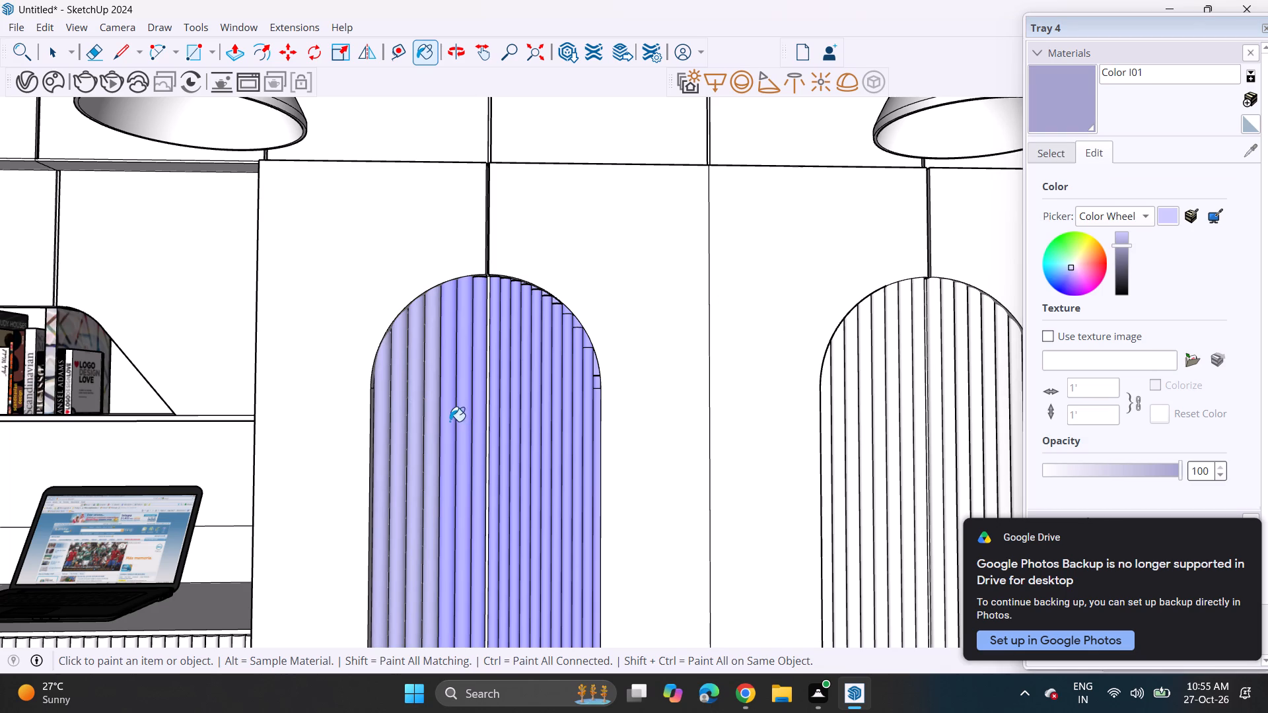
left_click(463, 421)
left_click(485, 411)
Repaint the slats in the right half of the left arched panel with the darkened Color I01.
double_click(498, 415)
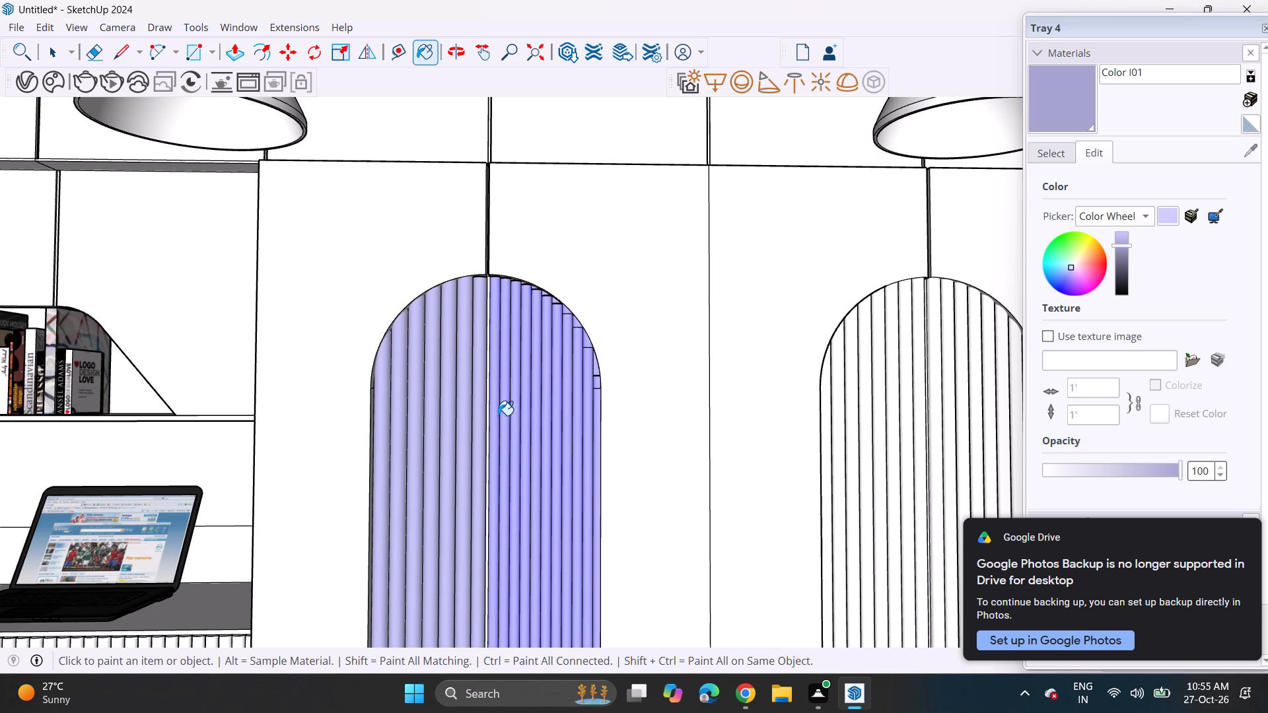
left_click_drag(512, 428, 516, 435)
left_click(523, 442)
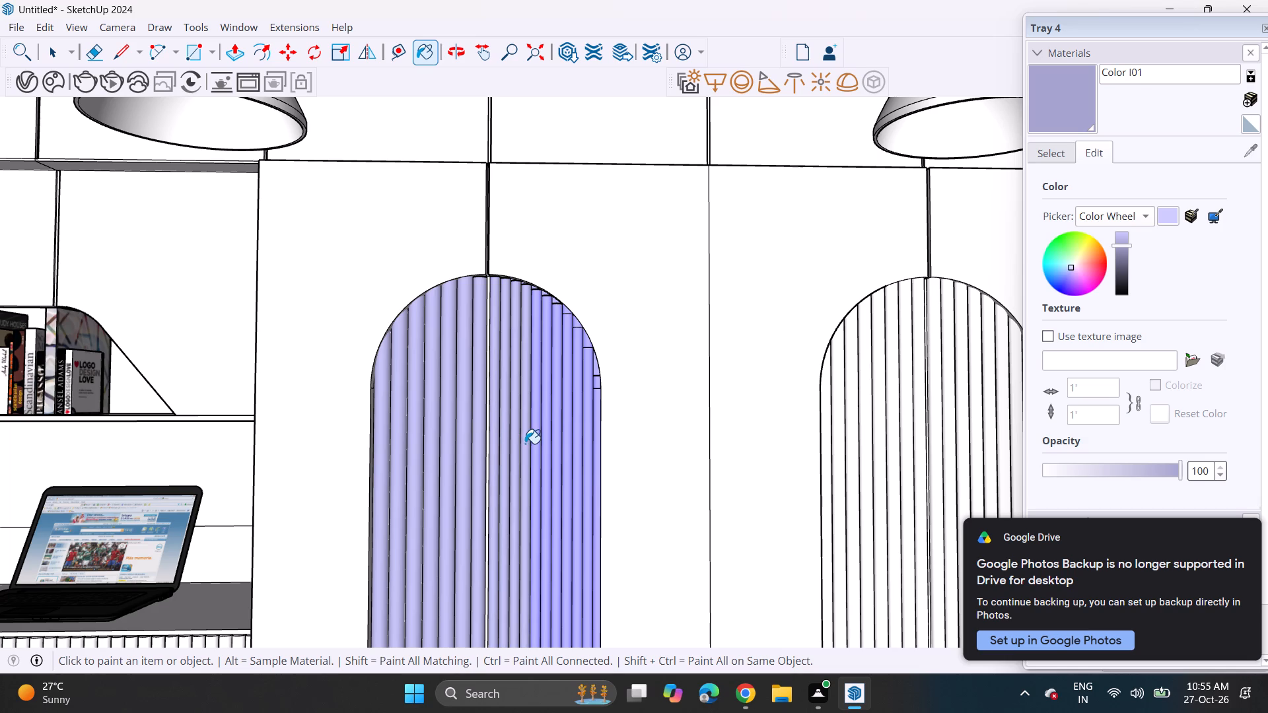
left_click(530, 449)
left_click(547, 469)
left_click(561, 482)
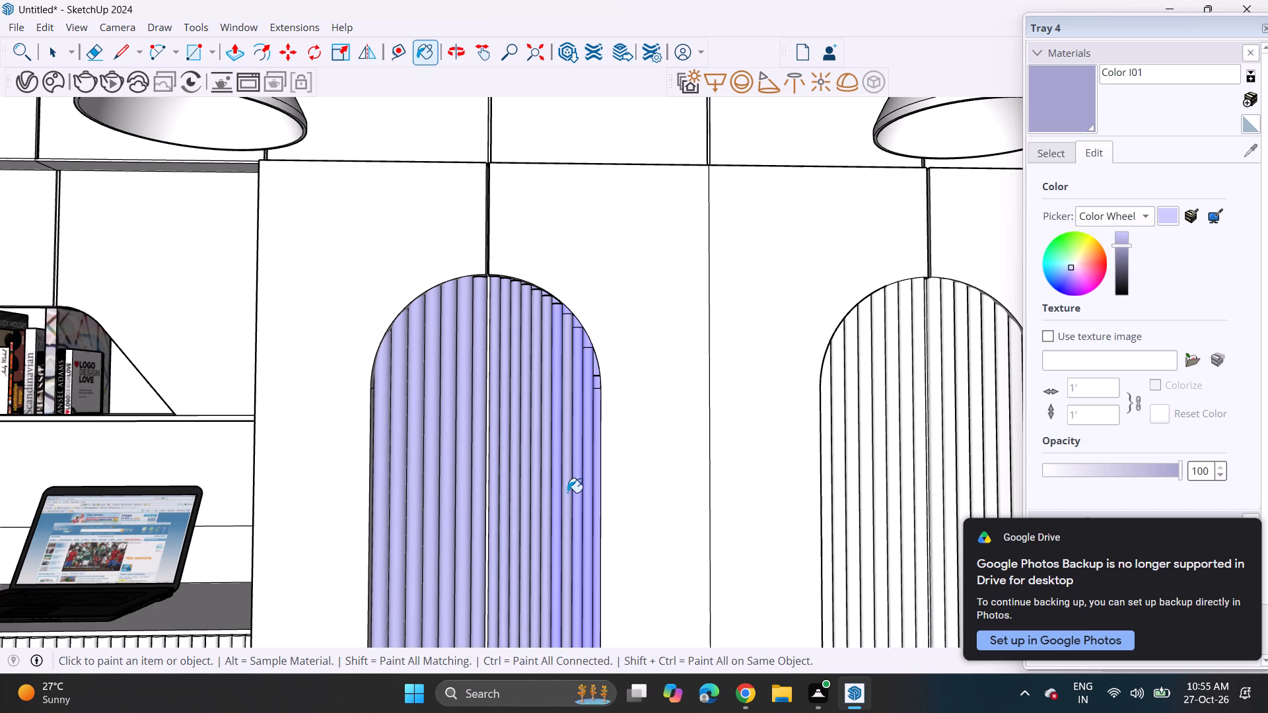
left_click(567, 492)
left_click(559, 493)
left_click(575, 496)
left_click(588, 506)
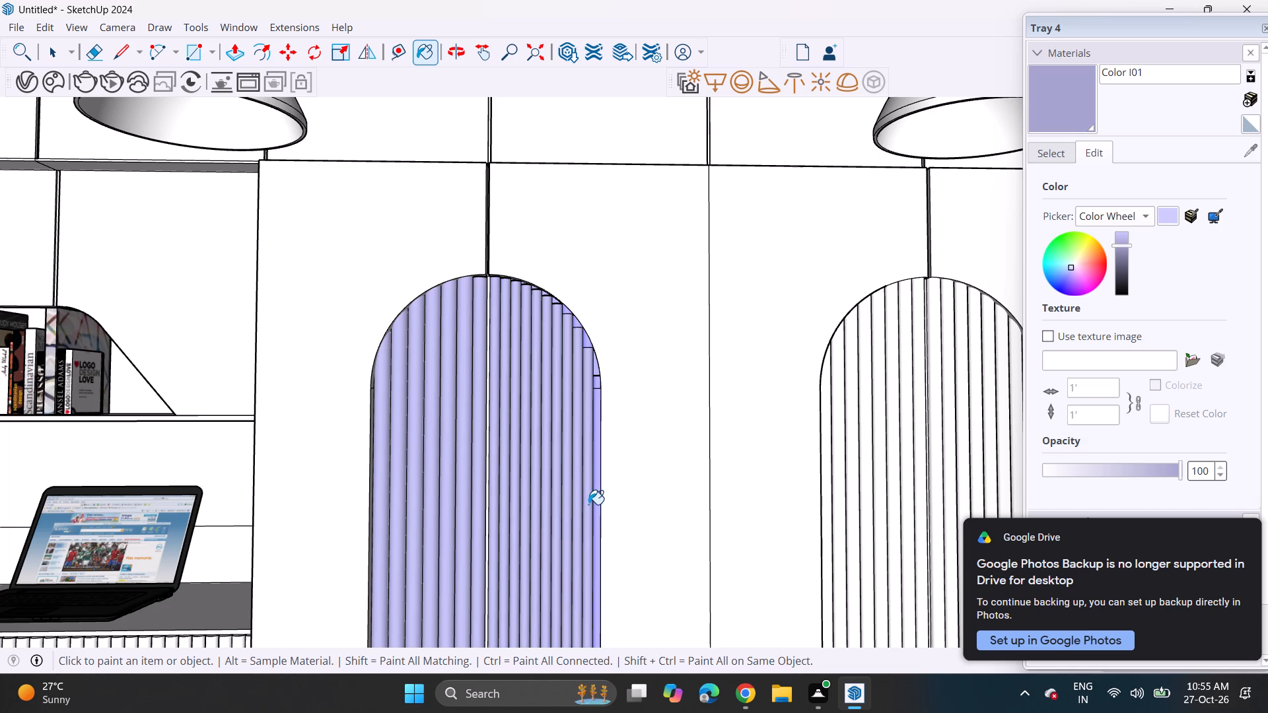
left_click(595, 496)
left_click(595, 370)
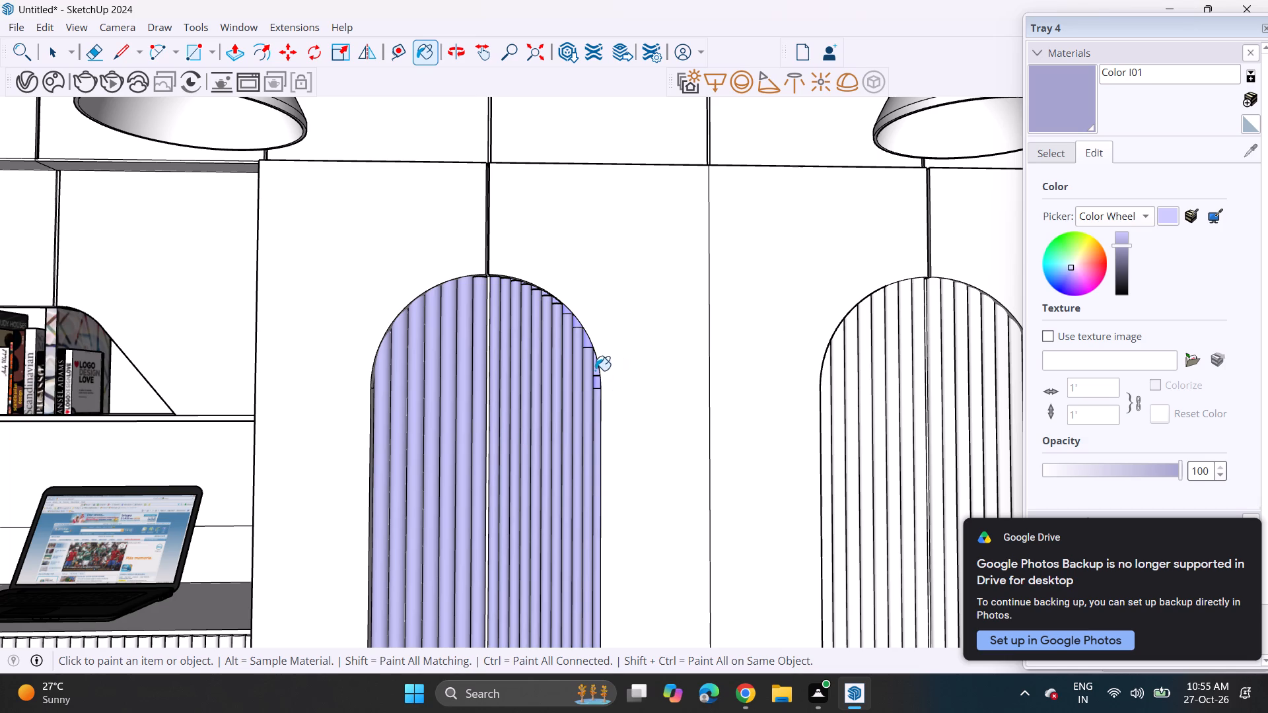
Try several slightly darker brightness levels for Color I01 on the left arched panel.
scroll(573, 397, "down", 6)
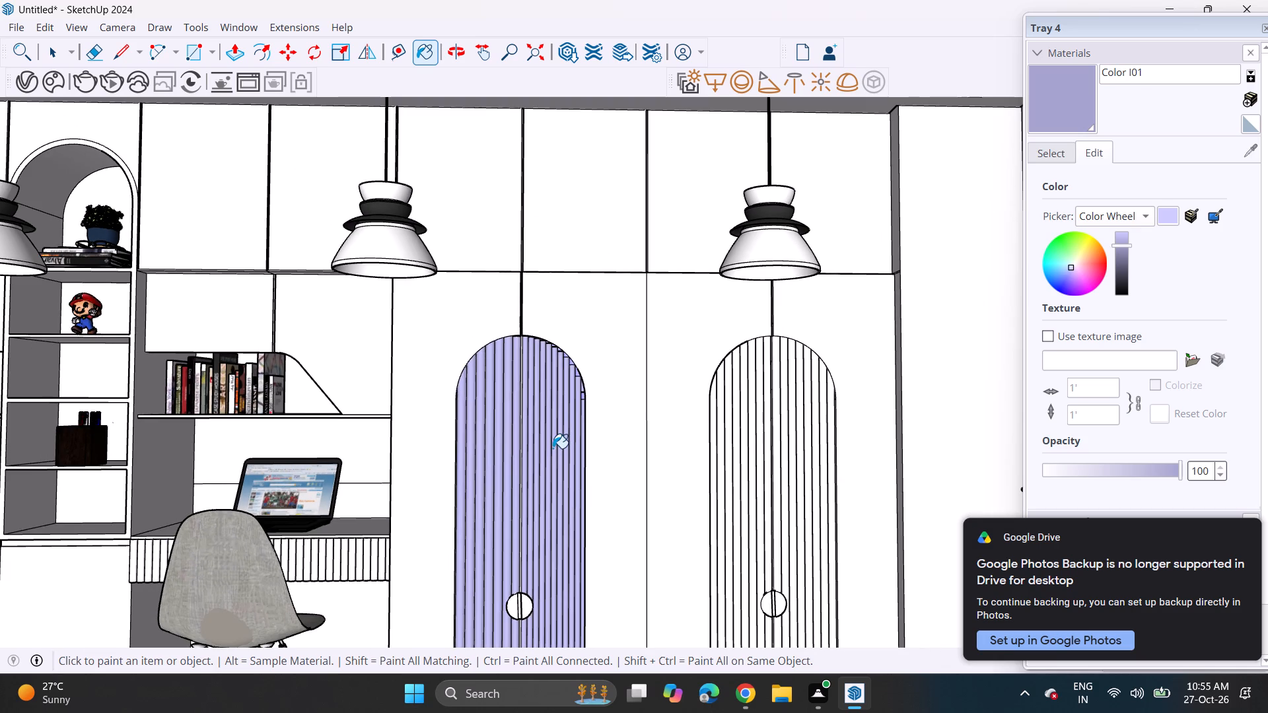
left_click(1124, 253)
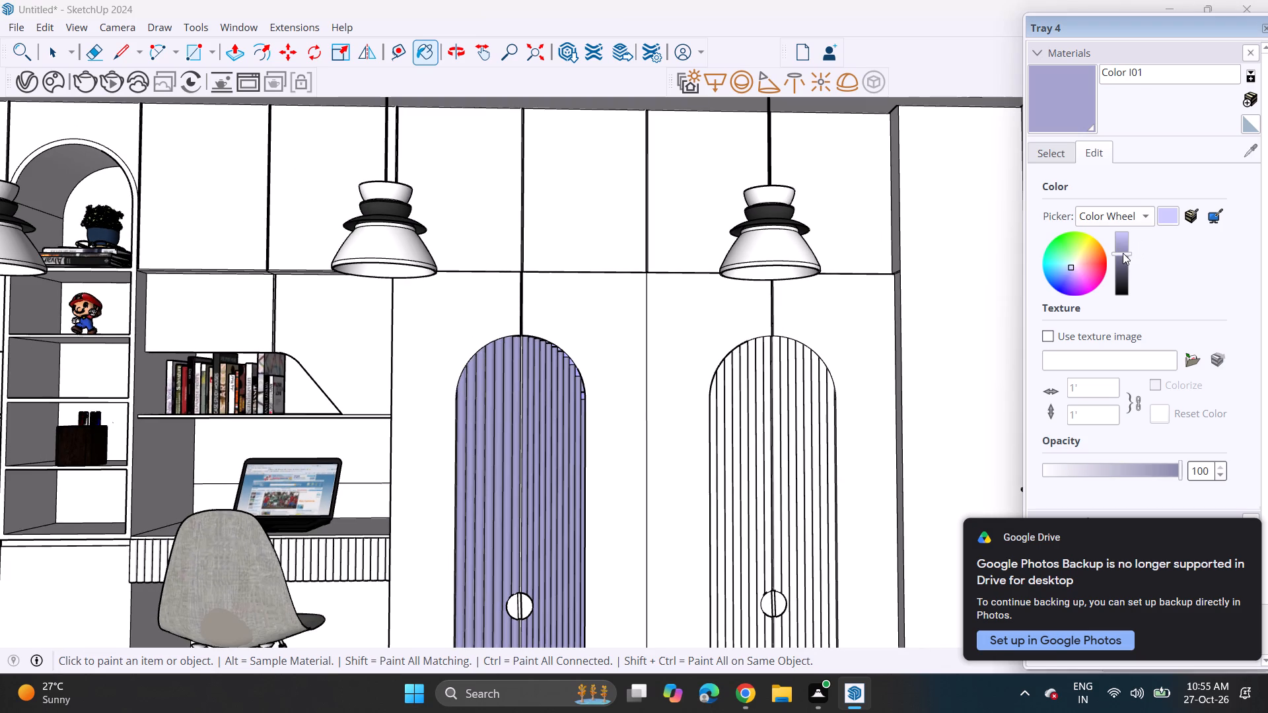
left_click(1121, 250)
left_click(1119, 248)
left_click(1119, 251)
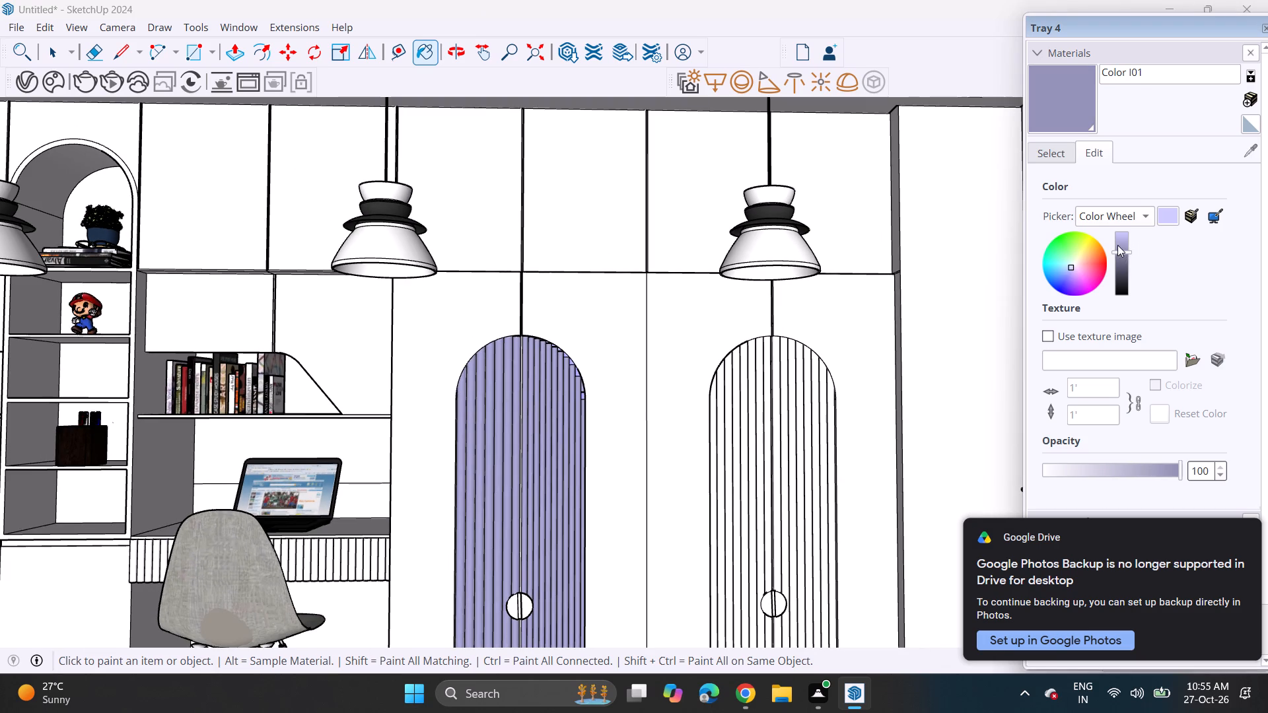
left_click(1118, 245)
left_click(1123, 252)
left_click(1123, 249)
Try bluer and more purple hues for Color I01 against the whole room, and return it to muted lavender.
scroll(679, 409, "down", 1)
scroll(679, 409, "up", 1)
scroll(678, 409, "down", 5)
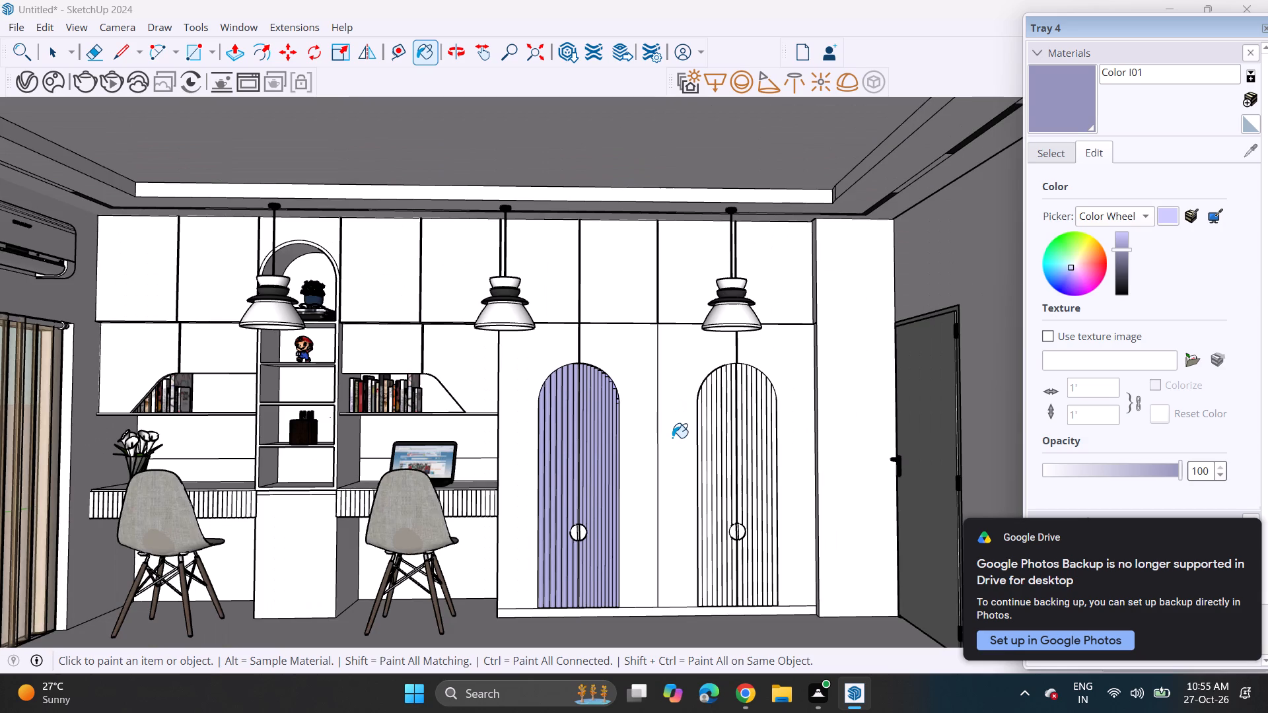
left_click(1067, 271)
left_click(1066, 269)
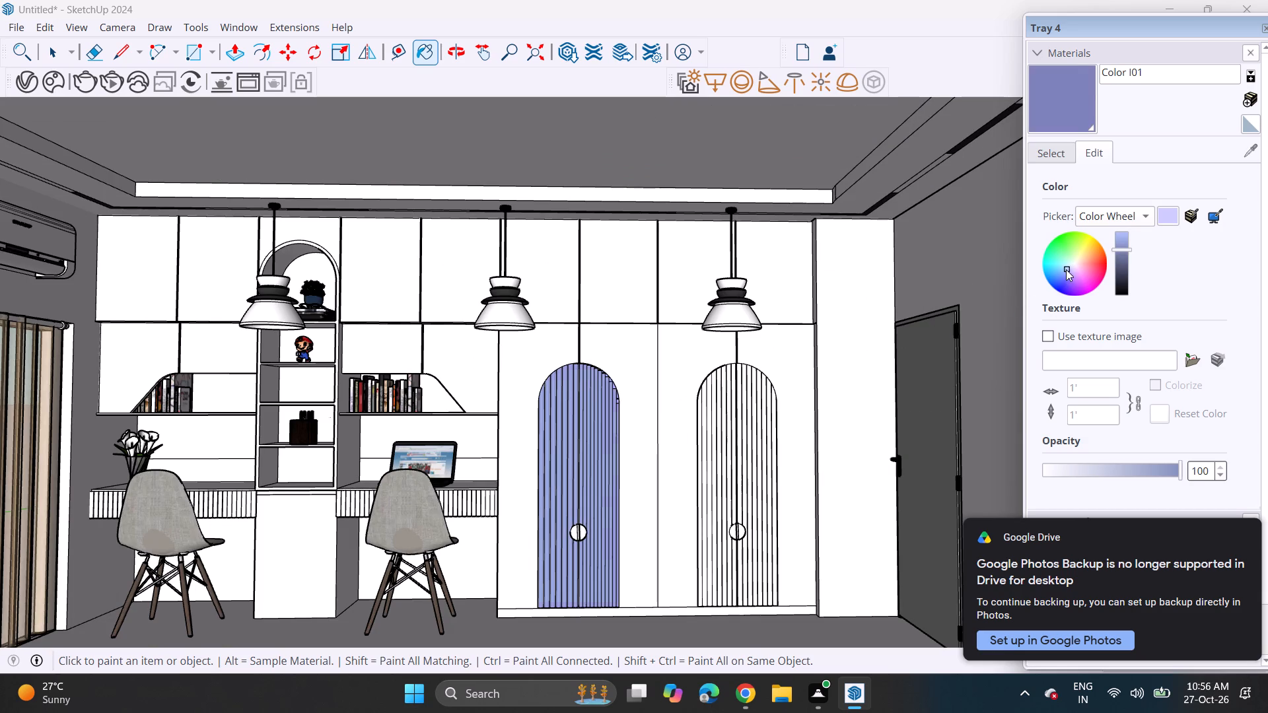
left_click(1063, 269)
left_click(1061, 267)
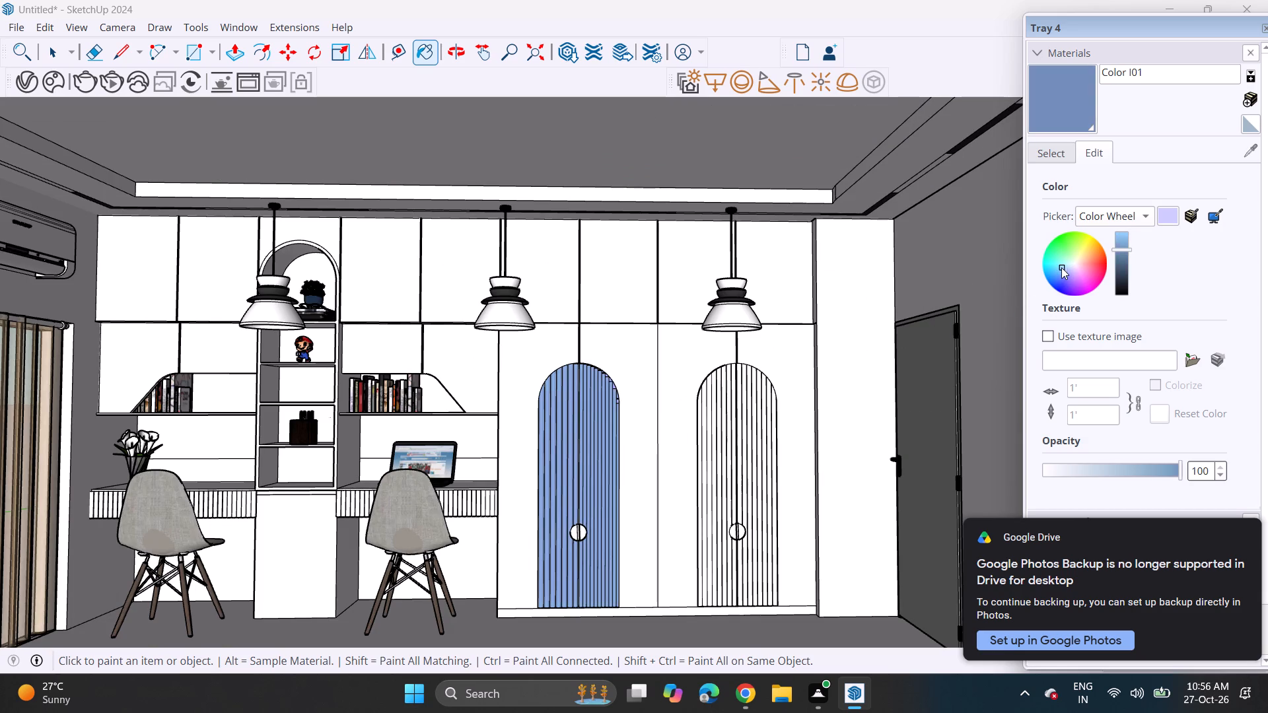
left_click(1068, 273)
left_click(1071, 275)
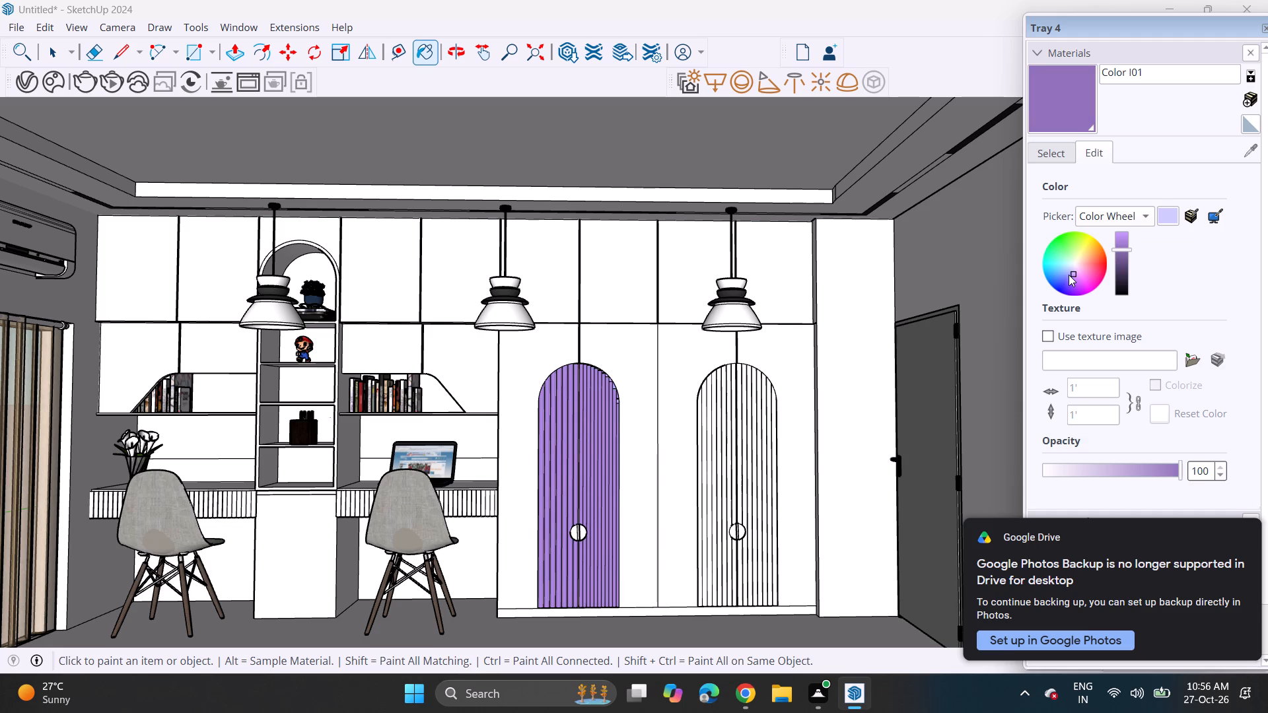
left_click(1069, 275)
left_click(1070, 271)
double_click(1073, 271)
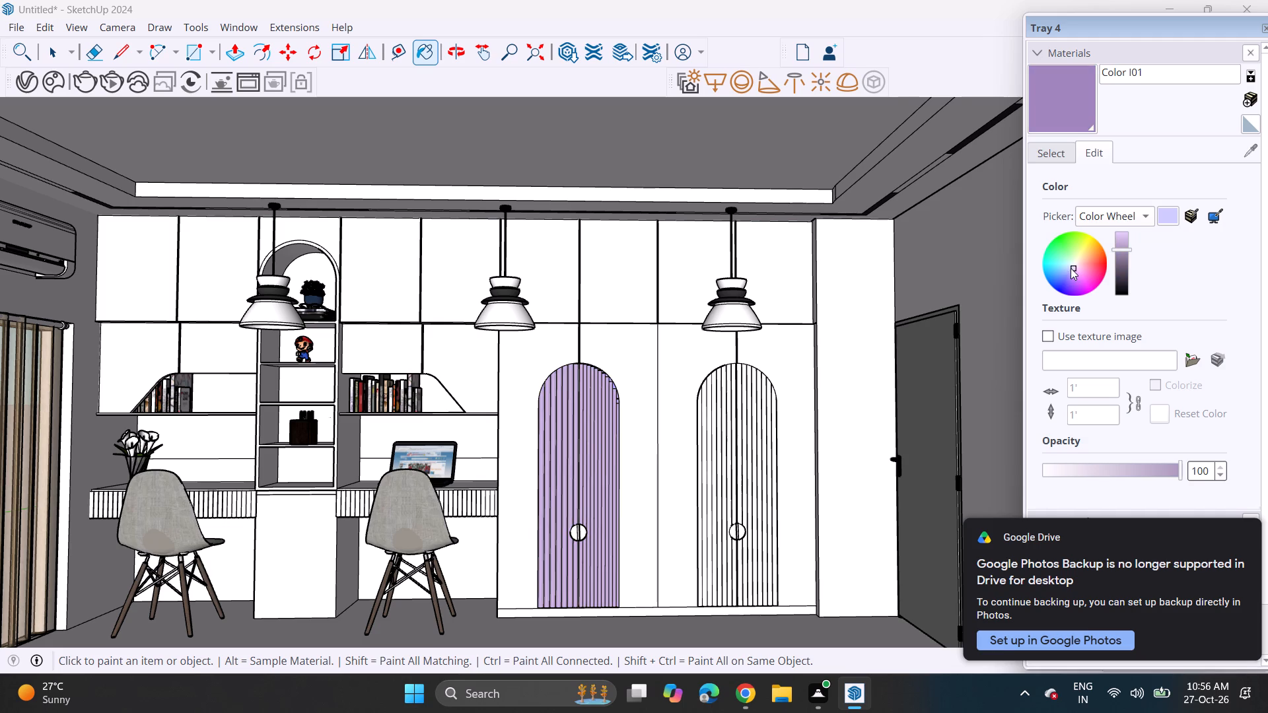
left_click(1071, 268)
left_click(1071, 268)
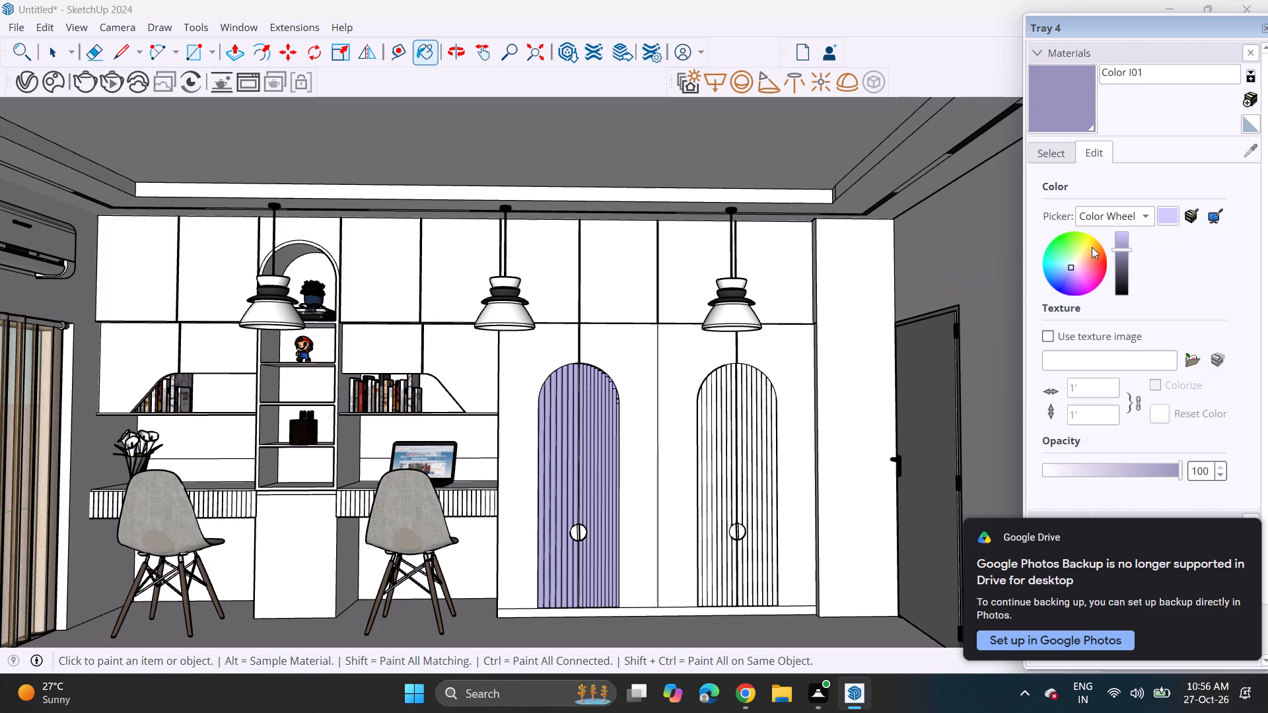
Fine-tune the brightness of Color I01 to a slightly darker muted lavender.
left_click(1123, 254)
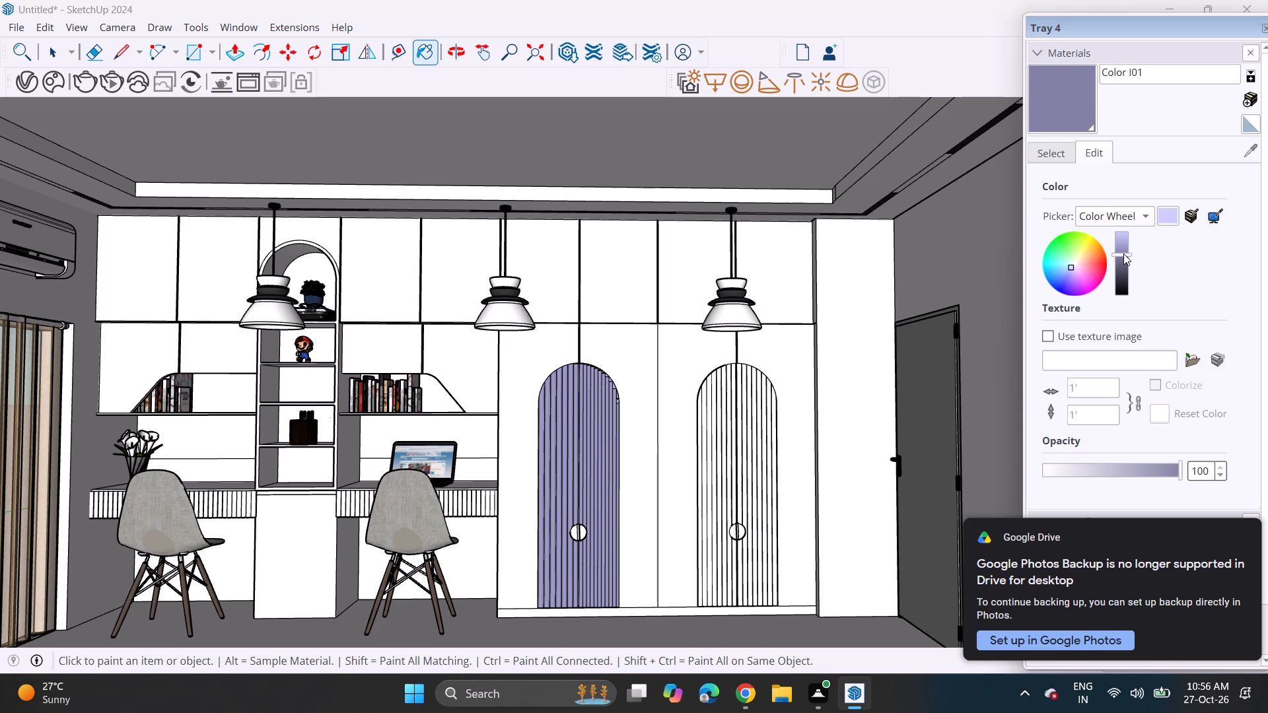
left_click(1122, 250)
left_click(1122, 254)
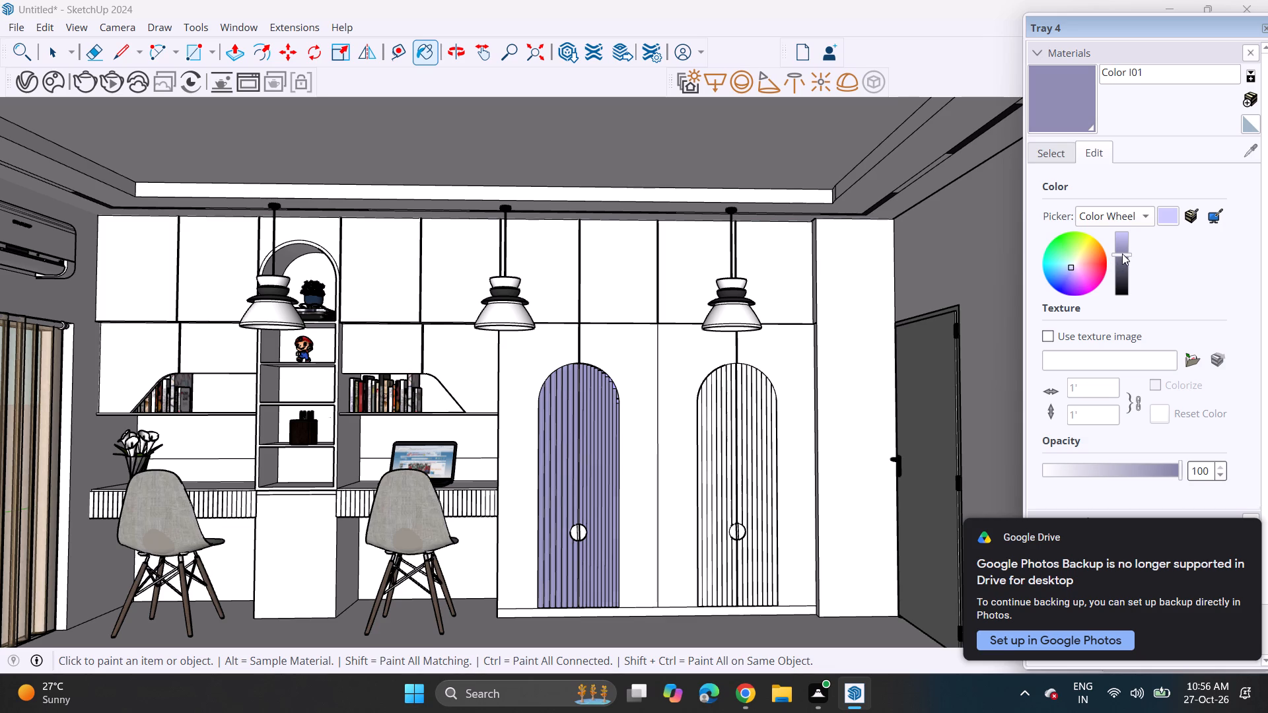
left_click(1122, 253)
left_click(1122, 249)
left_click(1122, 253)
Paint the slats in the left half of the right arched wardrobe panel with Color I01.
left_click(699, 430)
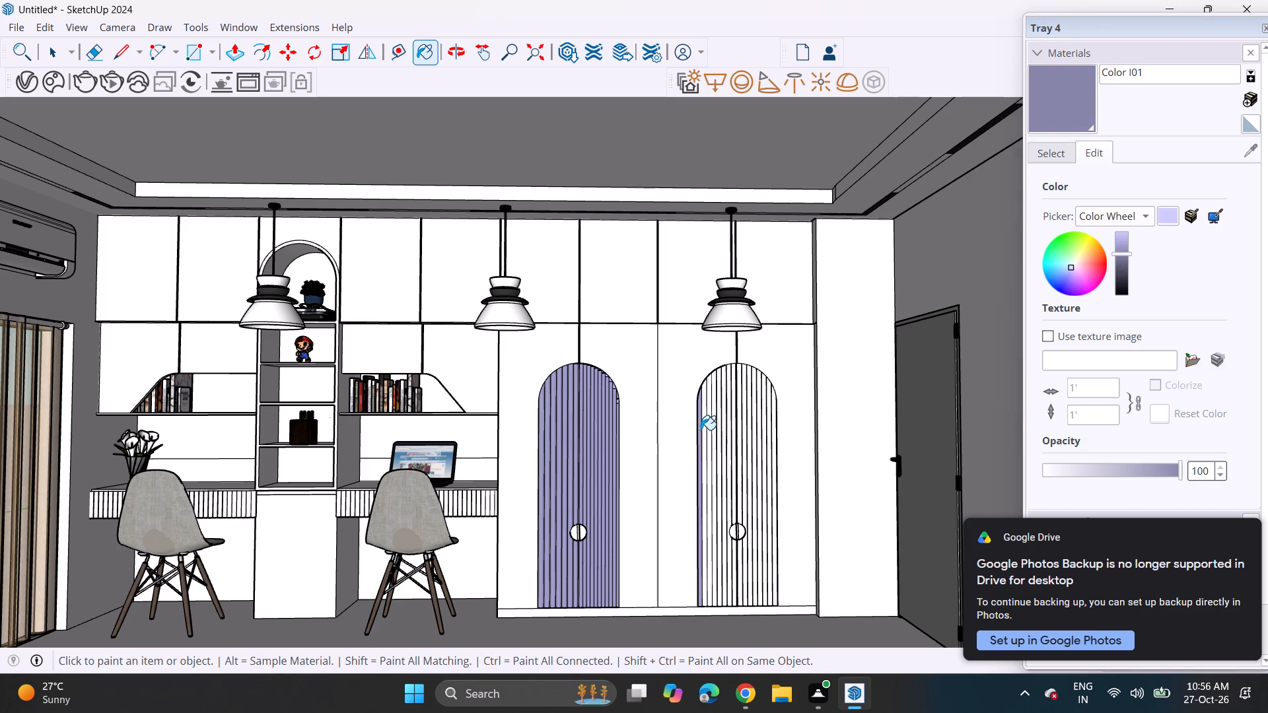
scroll(701, 430, "down", 1)
scroll(701, 430, "up", 6)
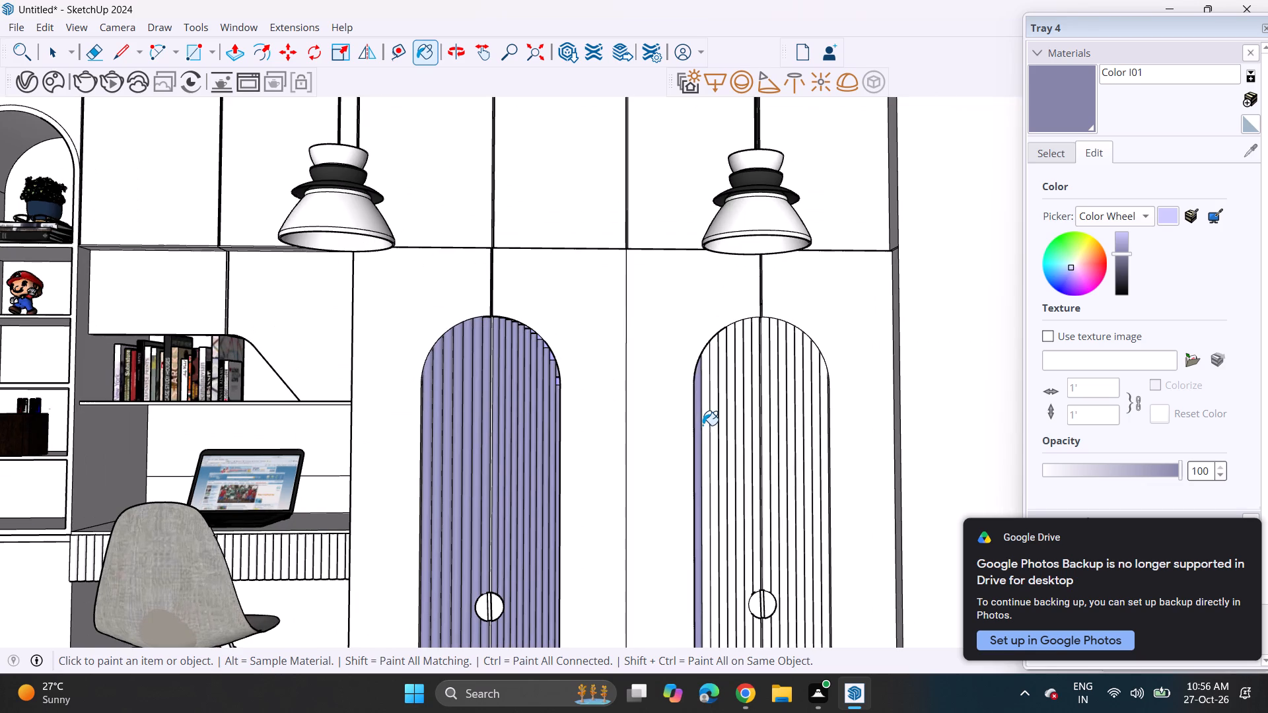
left_click(709, 425)
left_click(715, 428)
left_click(722, 429)
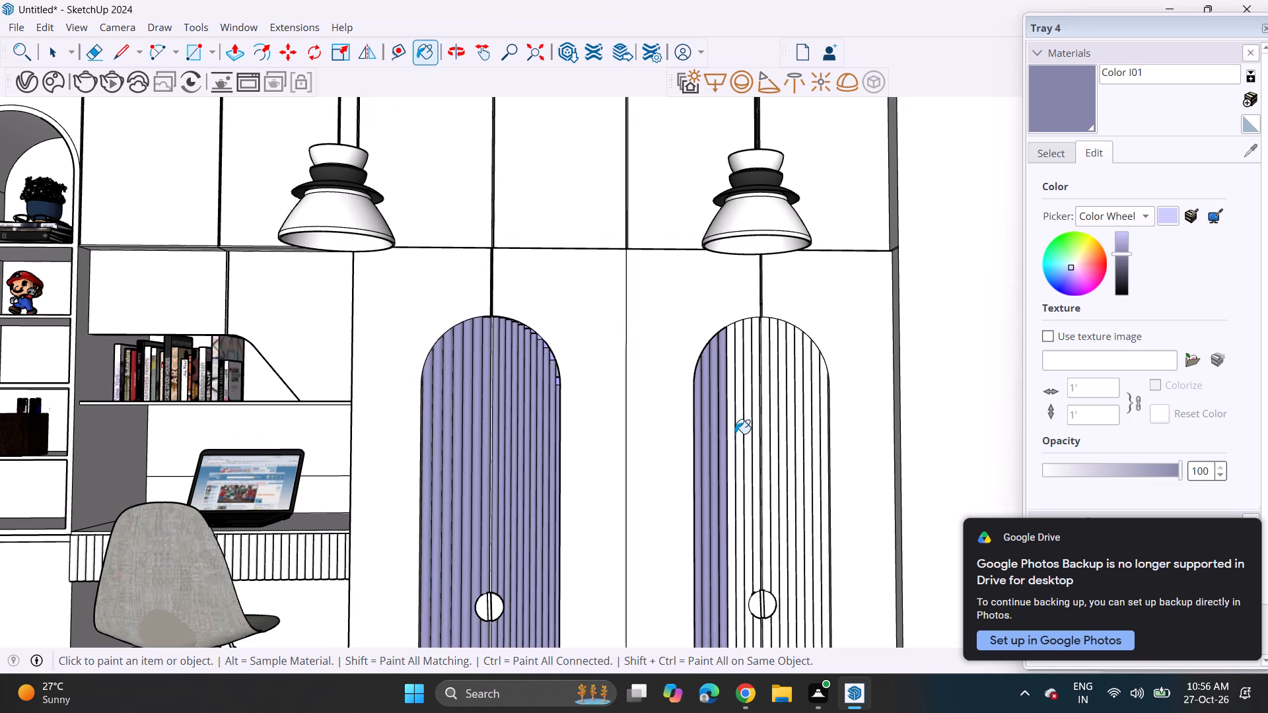
left_click(735, 434)
left_click(736, 434)
left_click(748, 433)
left_click(754, 436)
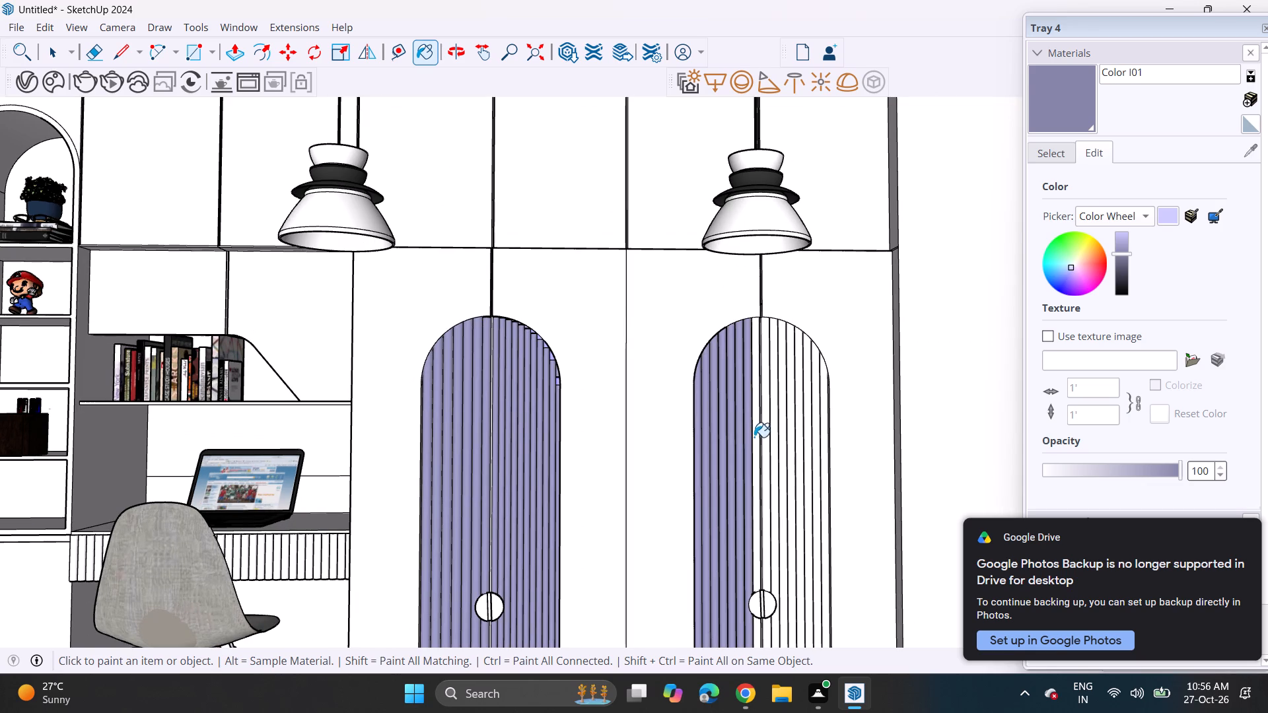
Paint the slats in the right half of the right arched wardrobe panel with Color I01.
left_click(769, 436)
left_click(773, 436)
left_click(782, 438)
left_click(789, 442)
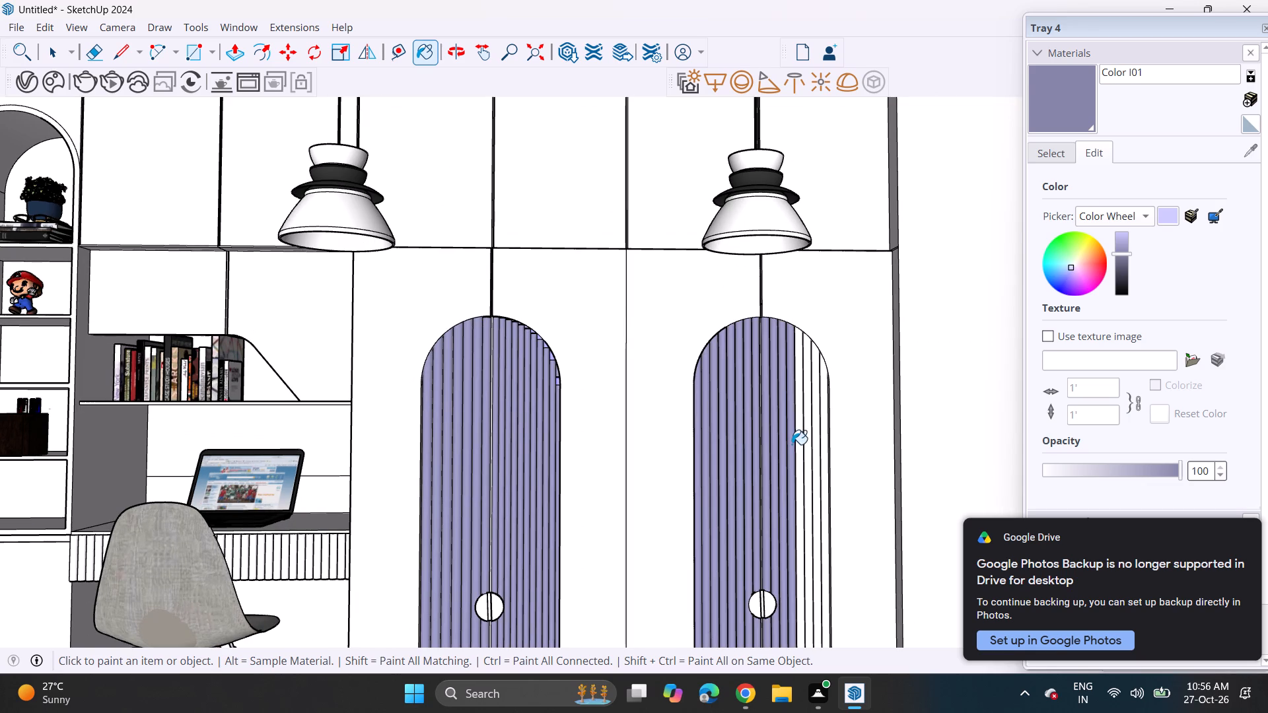
left_click(799, 439)
left_click(808, 446)
left_click(820, 453)
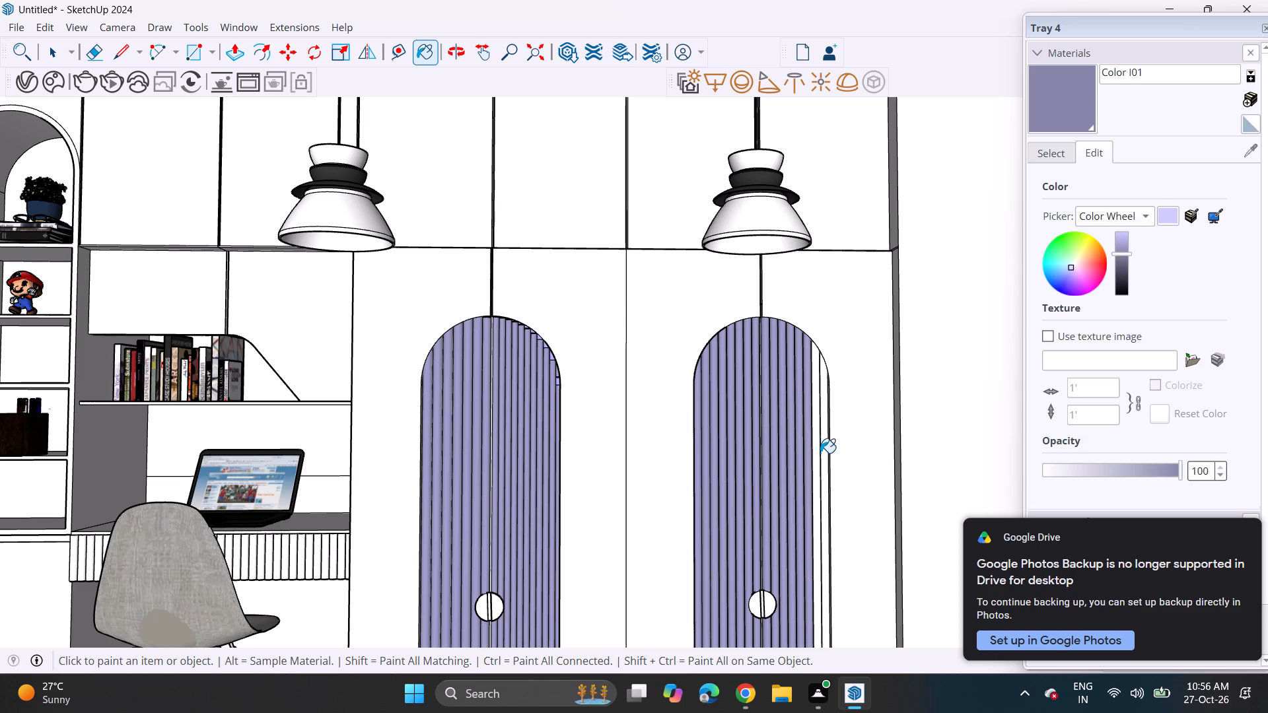
left_click(820, 452)
left_click(828, 452)
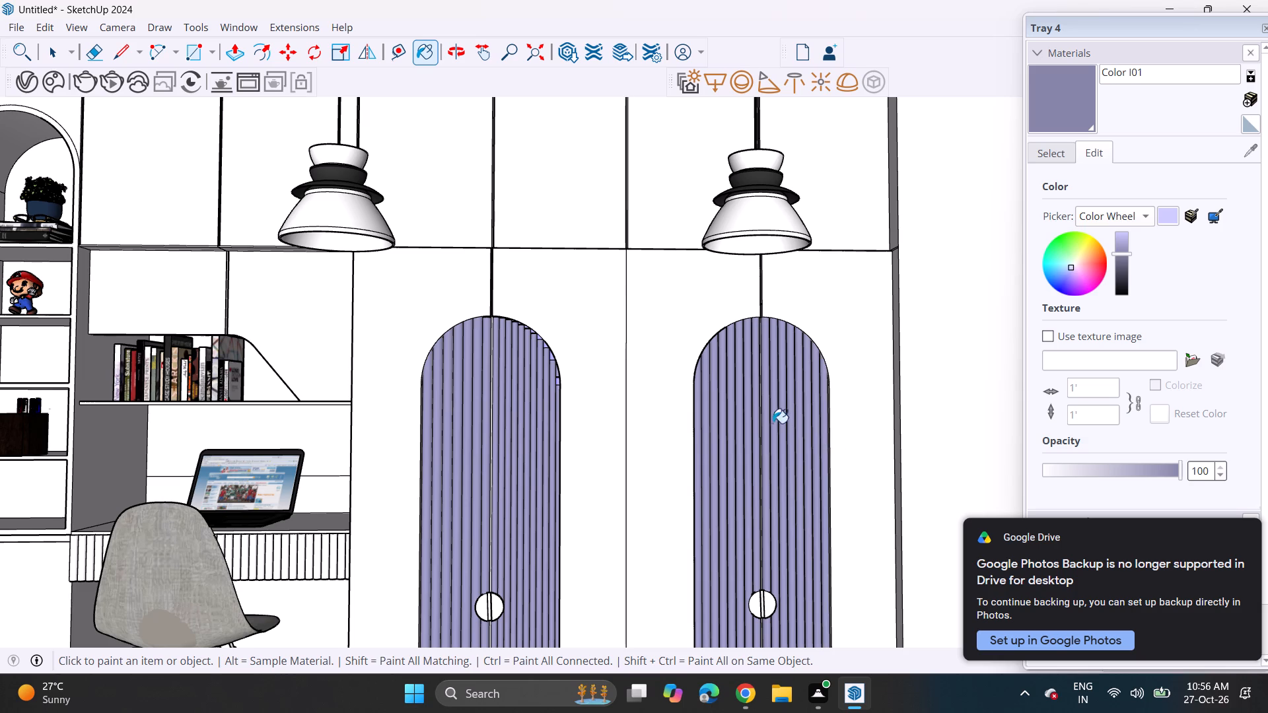
Paint the curved cabinet fronts above the books on both sides of the arched shelf with Color I01.
scroll(757, 414, "down", 4)
scroll(757, 414, "up", 1)
scroll(757, 414, "down", 2)
left_click(453, 358)
left_click(399, 348)
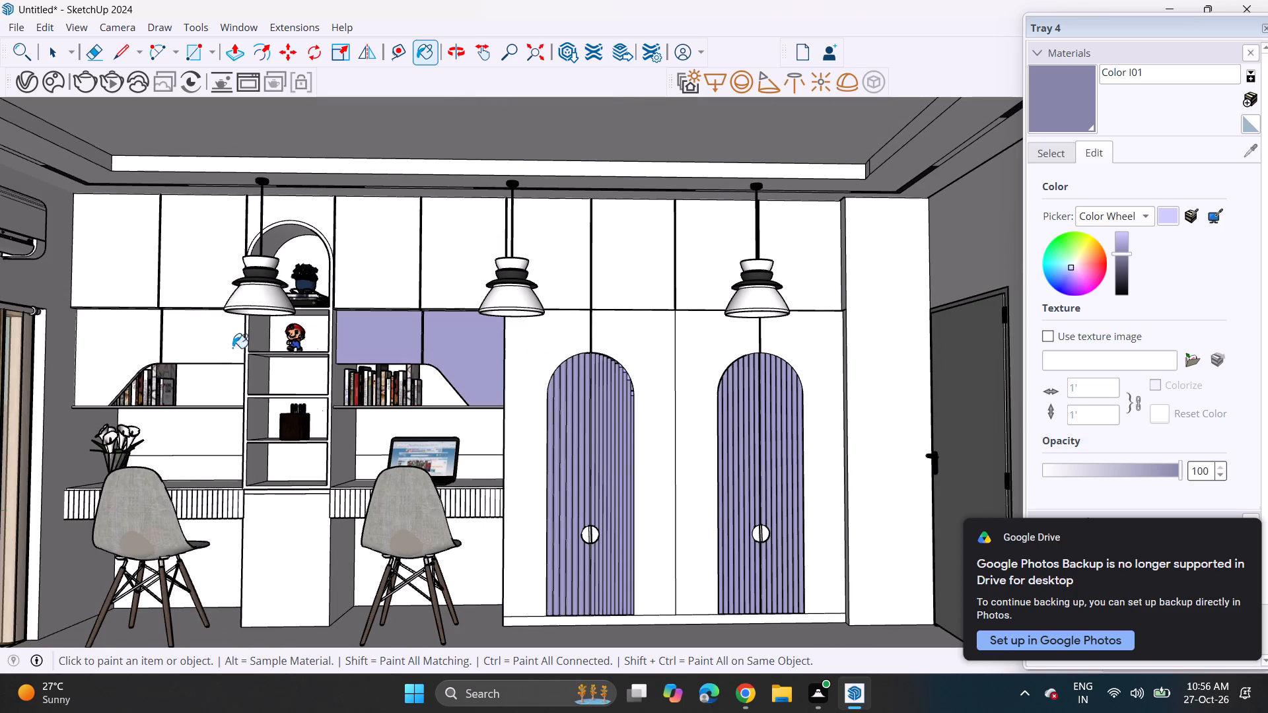
left_click(102, 345)
left_click(157, 347)
left_click(186, 350)
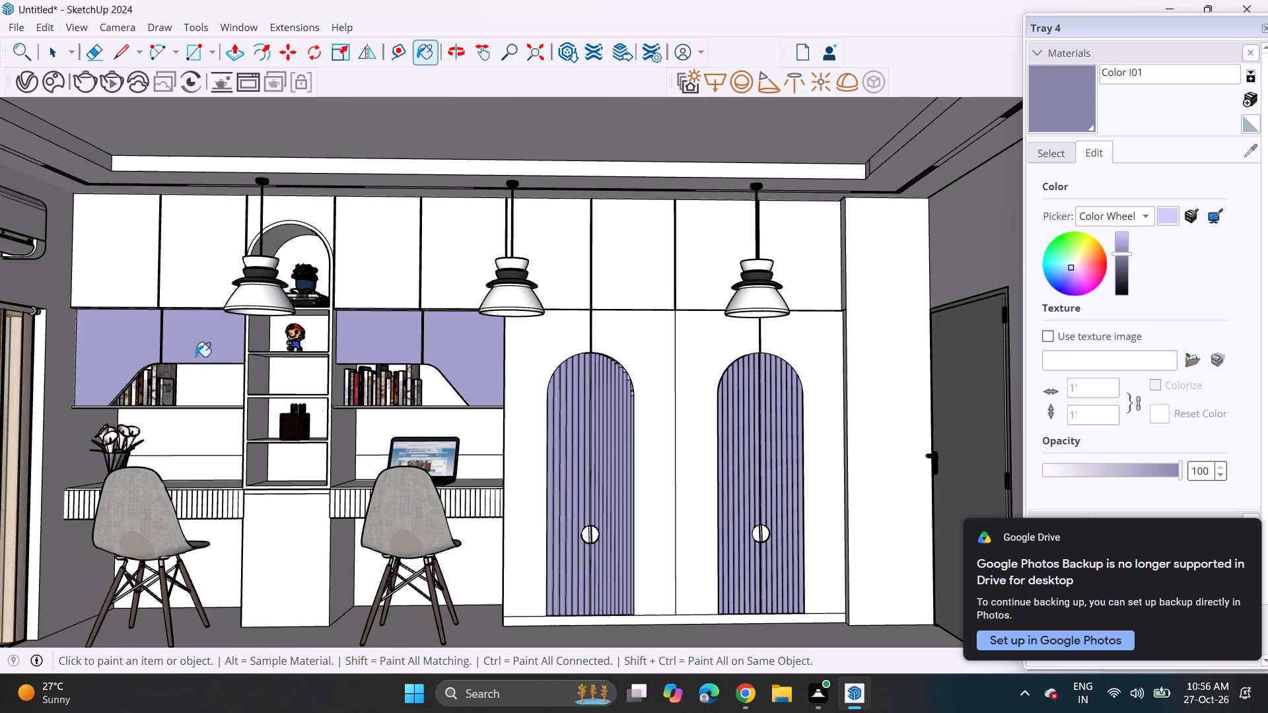
Paint the back strips just above the desktop and the back panels beneath both desk sections with Color I01.
scroll(240, 390, "down", 2)
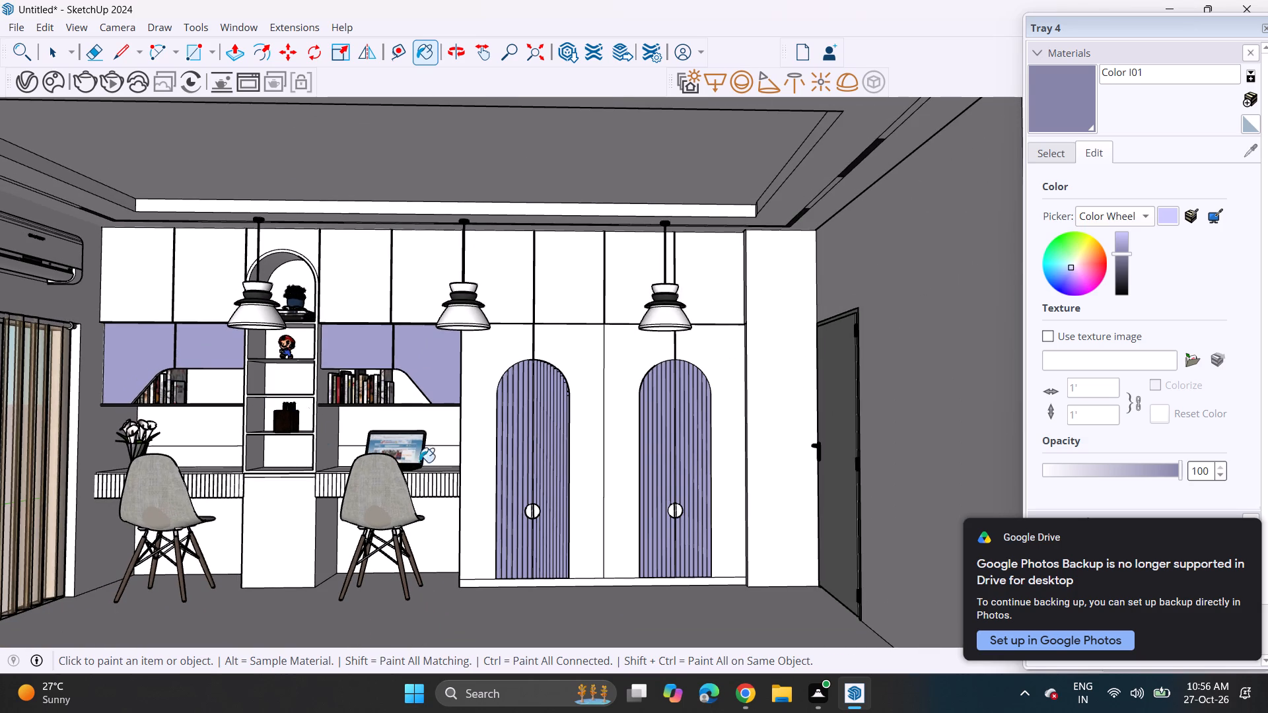
left_click(442, 462)
left_click(227, 451)
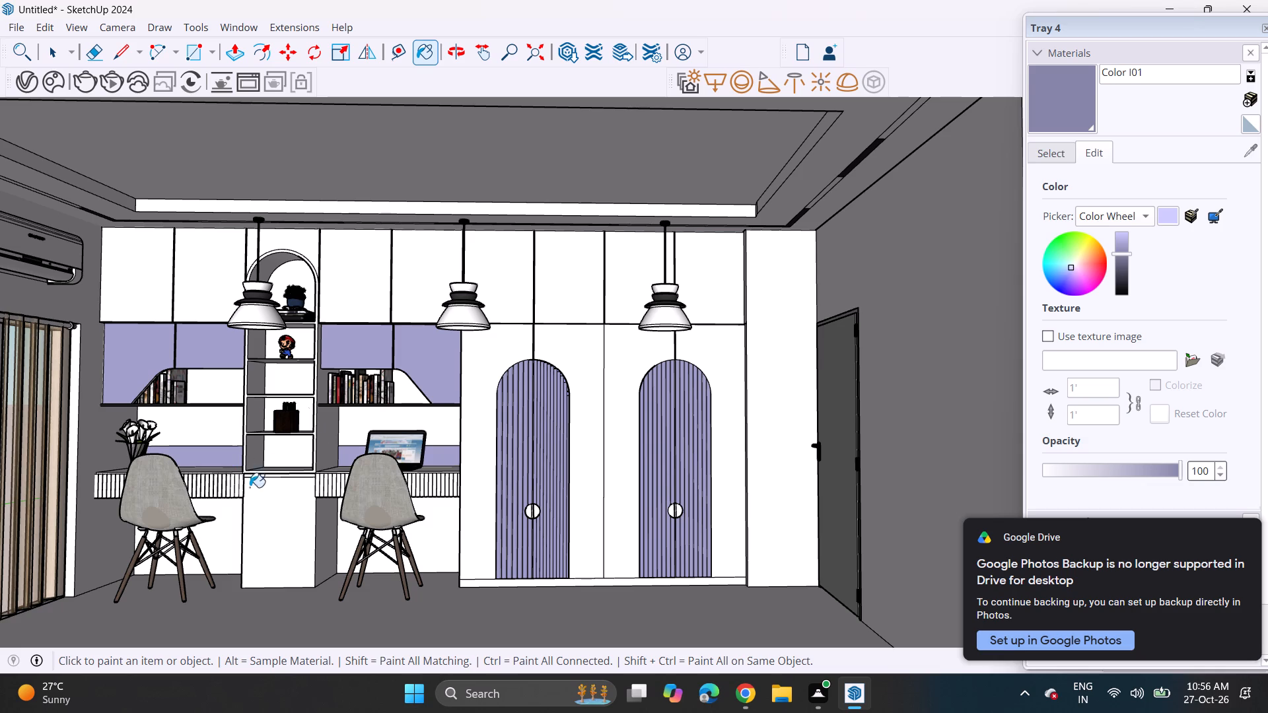
left_click(229, 520)
left_click(347, 535)
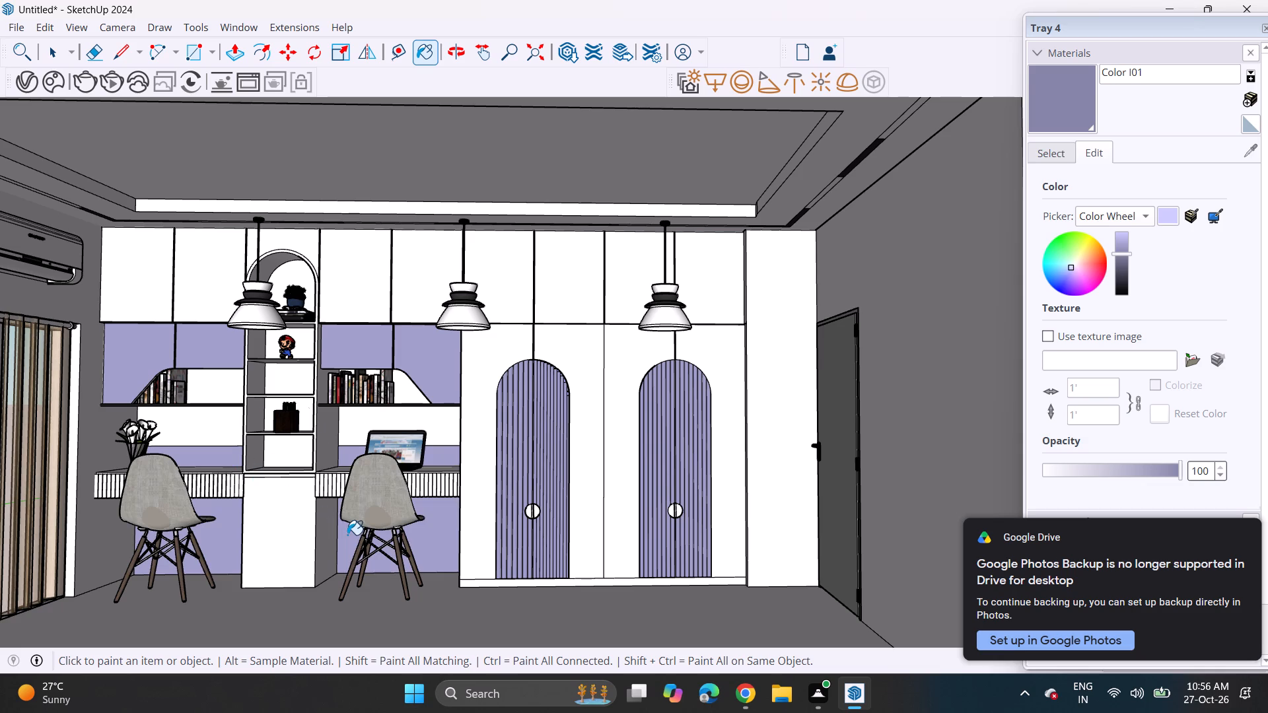
Examine the lavender accents on the study unit and wardrobe from several angles within the whole room.
scroll(324, 511, "down", 4)
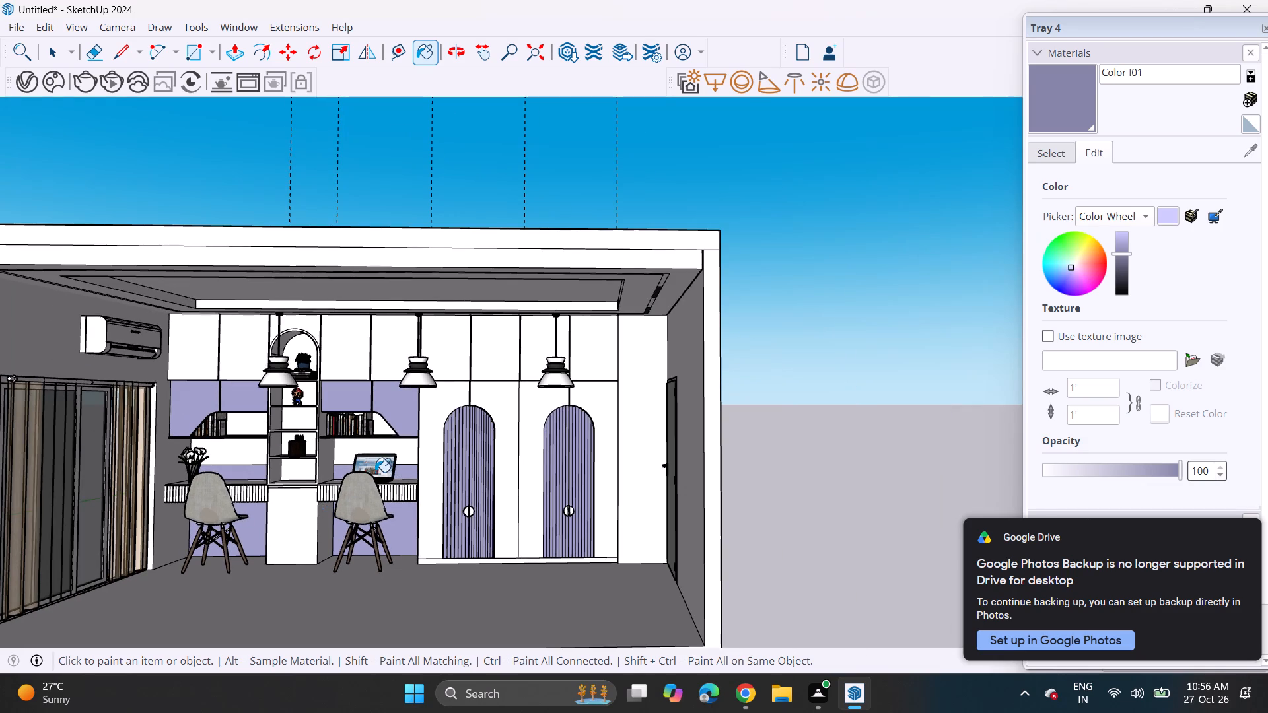
scroll(376, 433, "up", 1)
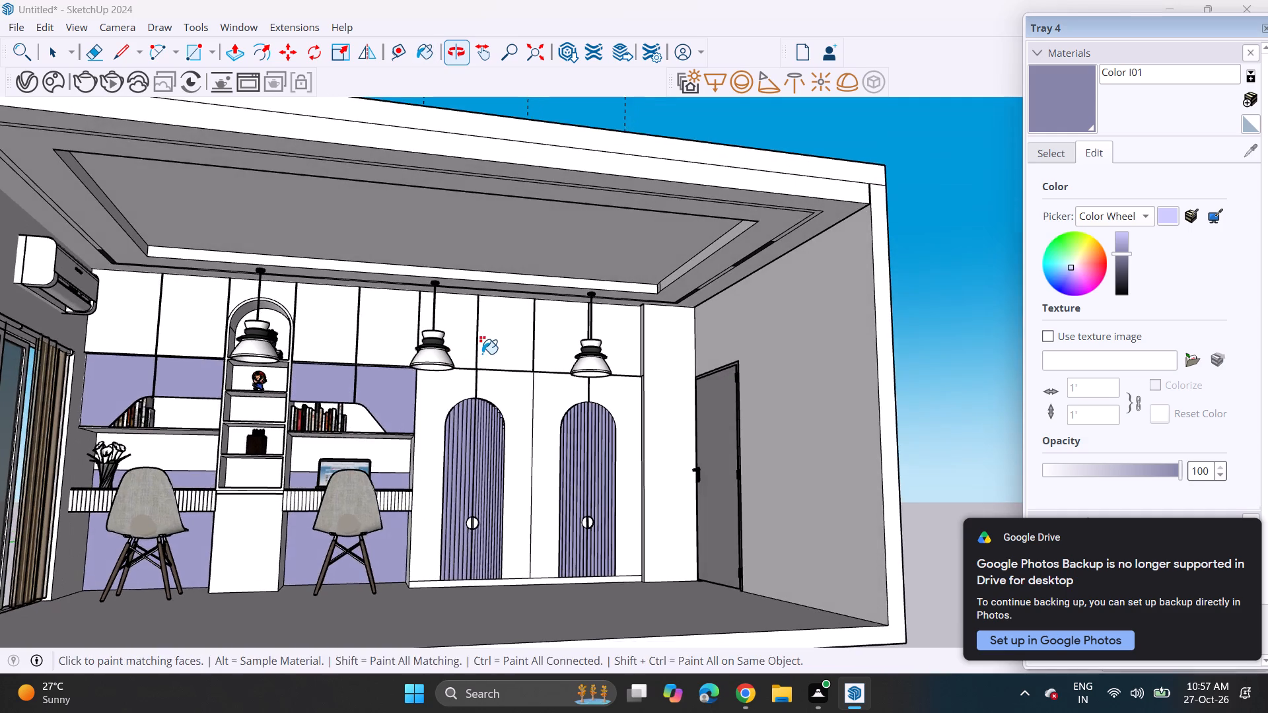
middle_click_drag(484, 356, 427, 382)
middle_click_drag(413, 355, 493, 328, "shift")
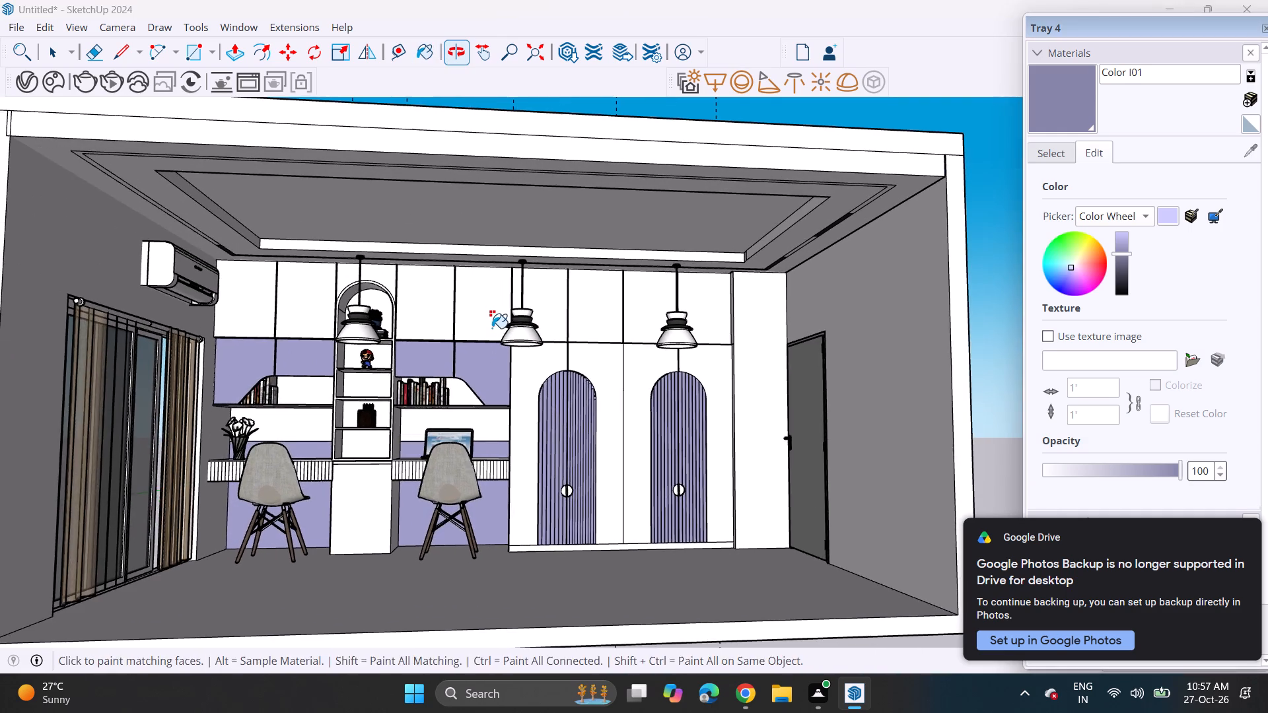
middle_click_drag(492, 328, 460, 336)
scroll(448, 346, "up", 3)
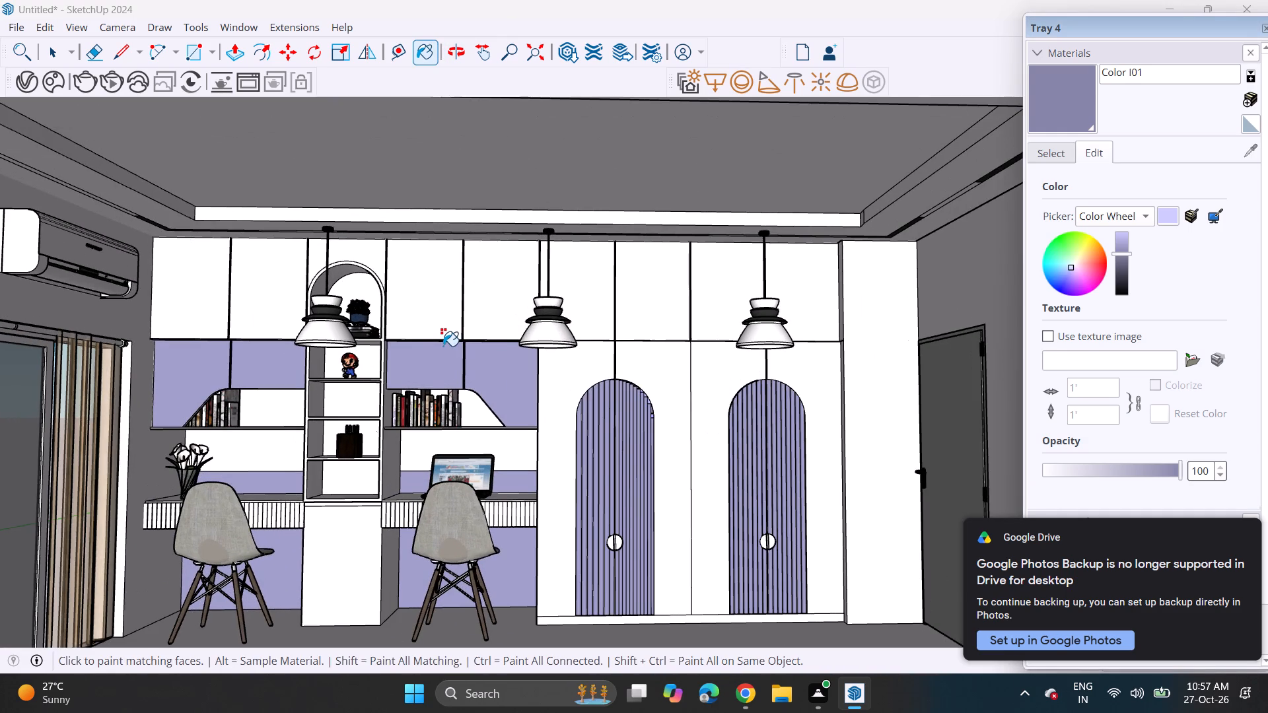
scroll(443, 346, "down", 2)
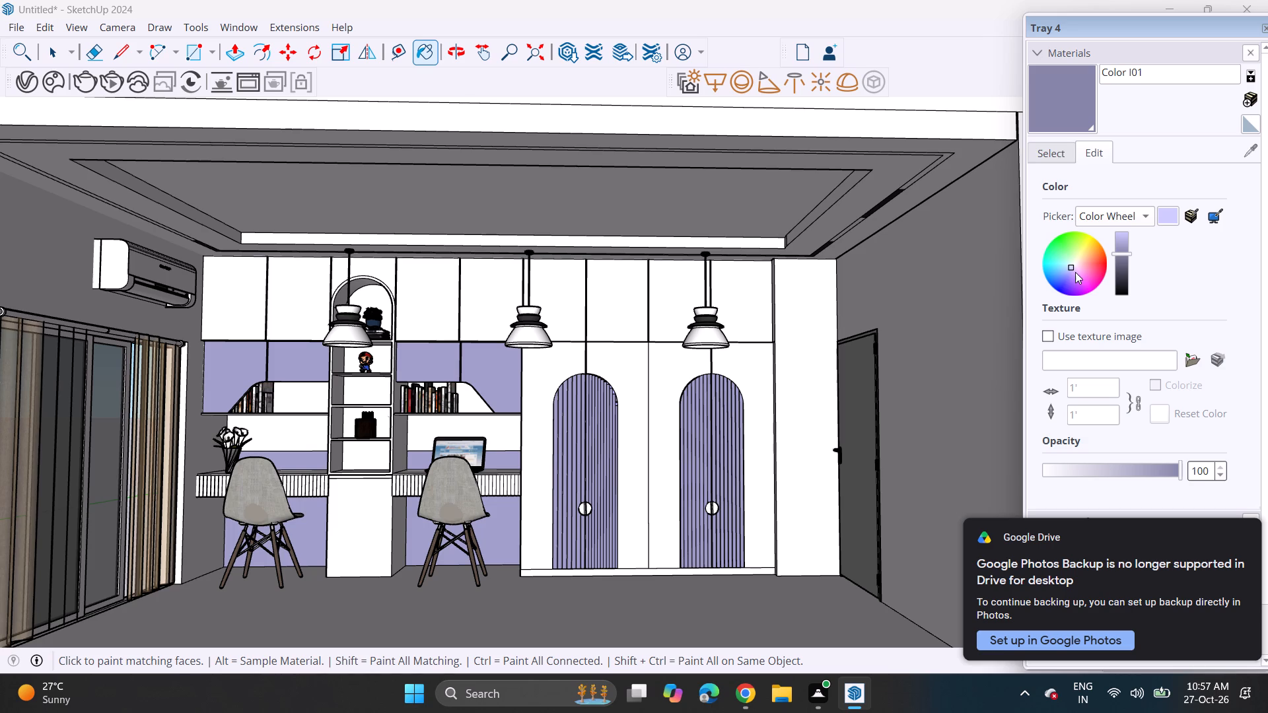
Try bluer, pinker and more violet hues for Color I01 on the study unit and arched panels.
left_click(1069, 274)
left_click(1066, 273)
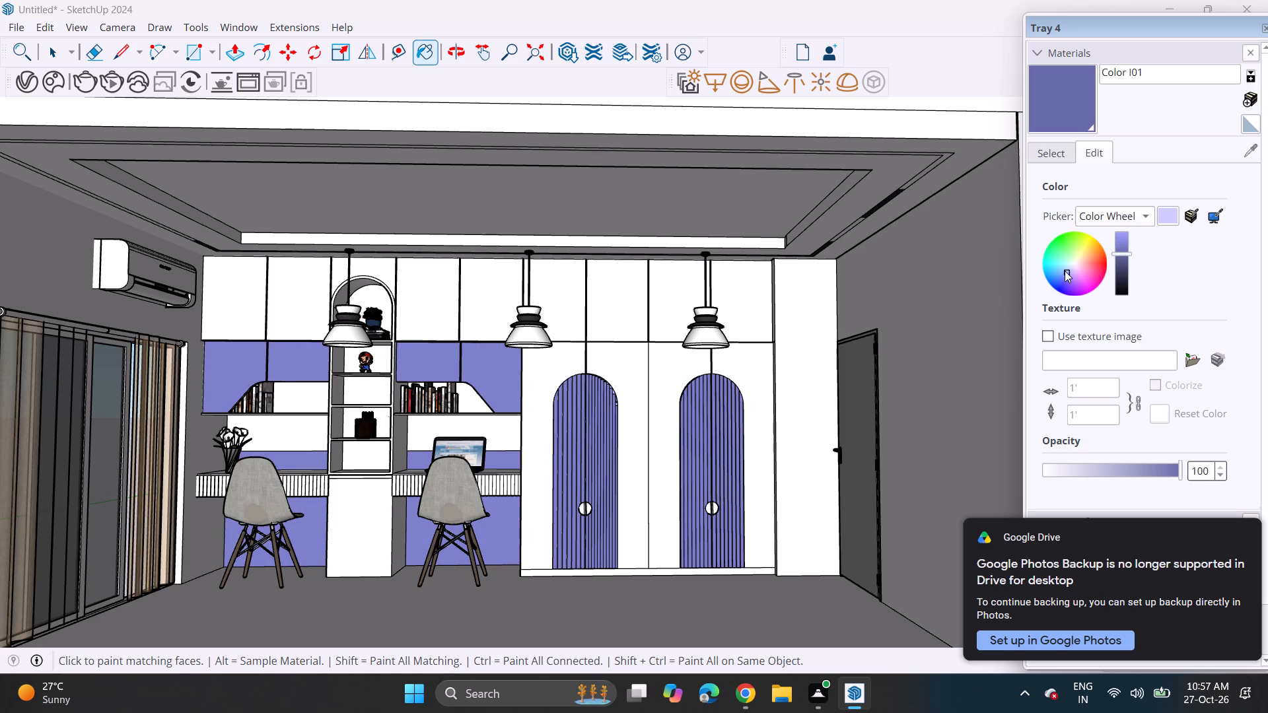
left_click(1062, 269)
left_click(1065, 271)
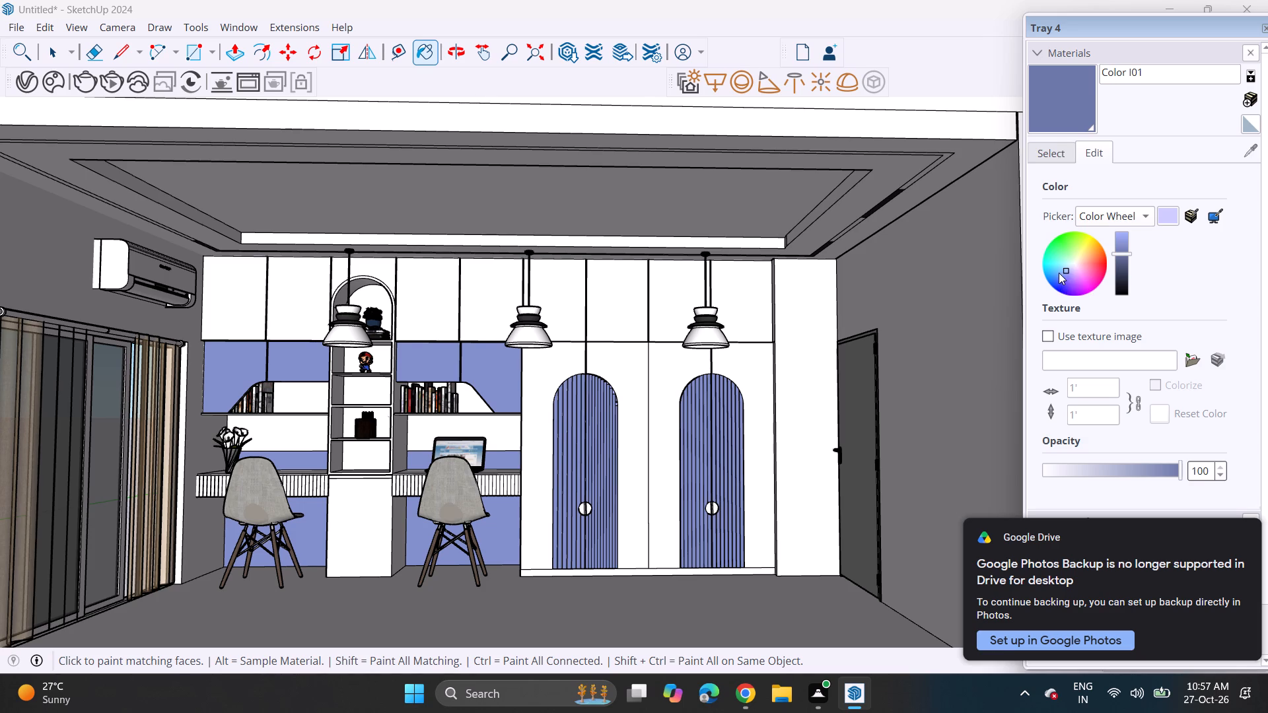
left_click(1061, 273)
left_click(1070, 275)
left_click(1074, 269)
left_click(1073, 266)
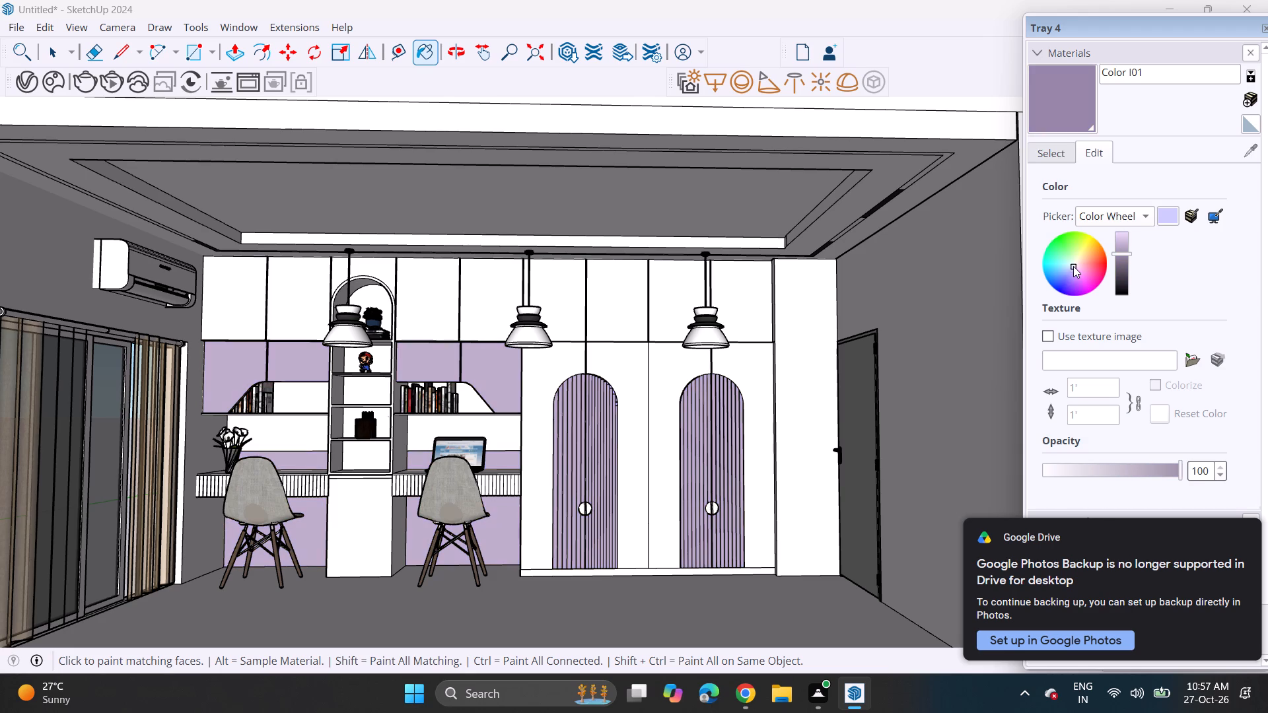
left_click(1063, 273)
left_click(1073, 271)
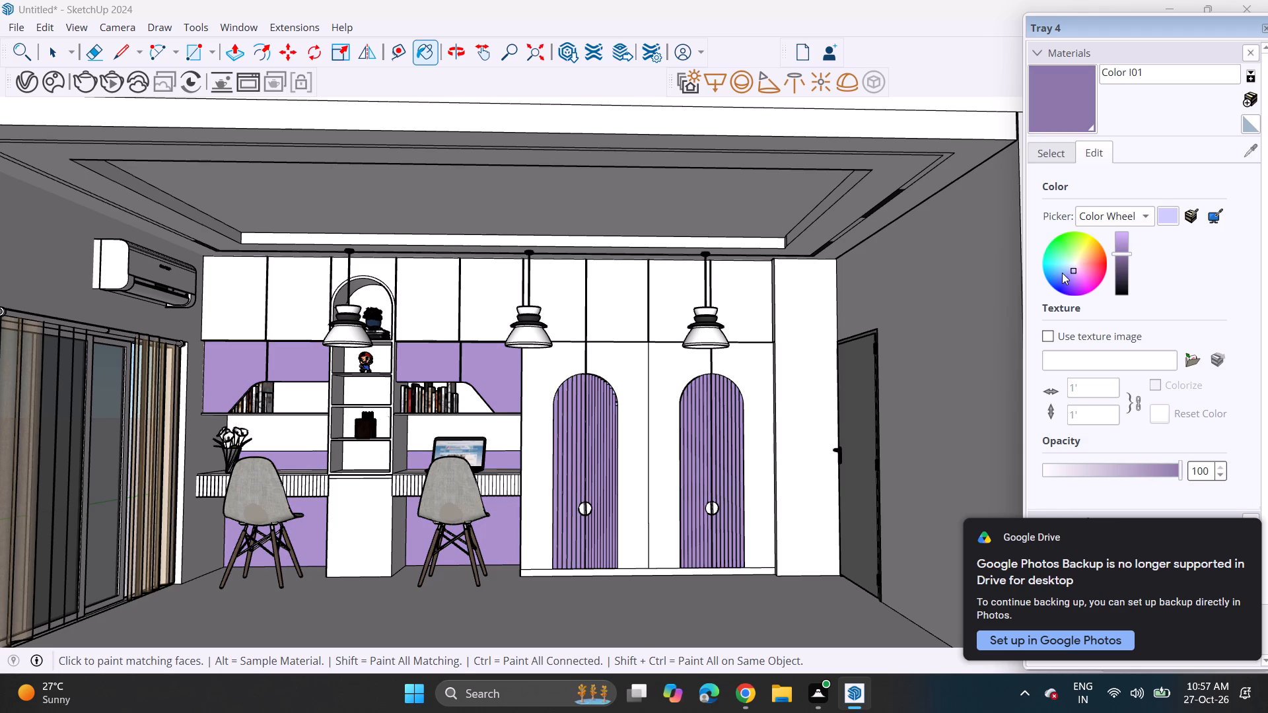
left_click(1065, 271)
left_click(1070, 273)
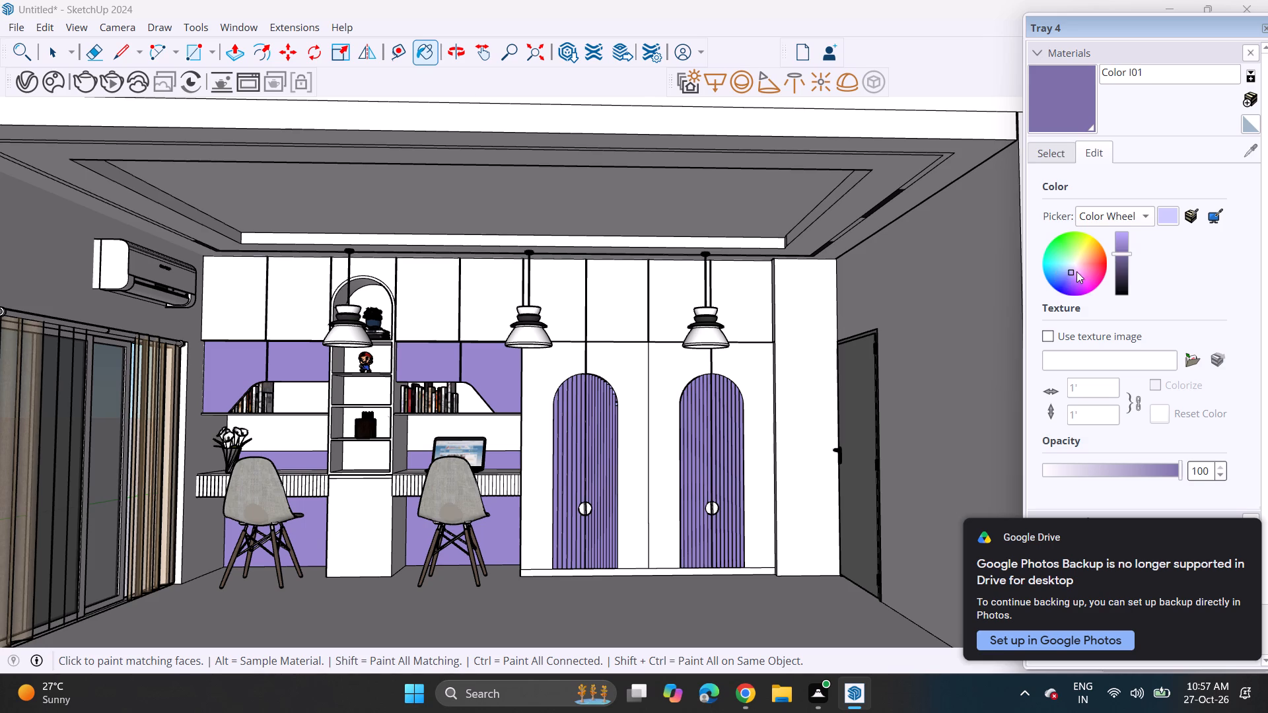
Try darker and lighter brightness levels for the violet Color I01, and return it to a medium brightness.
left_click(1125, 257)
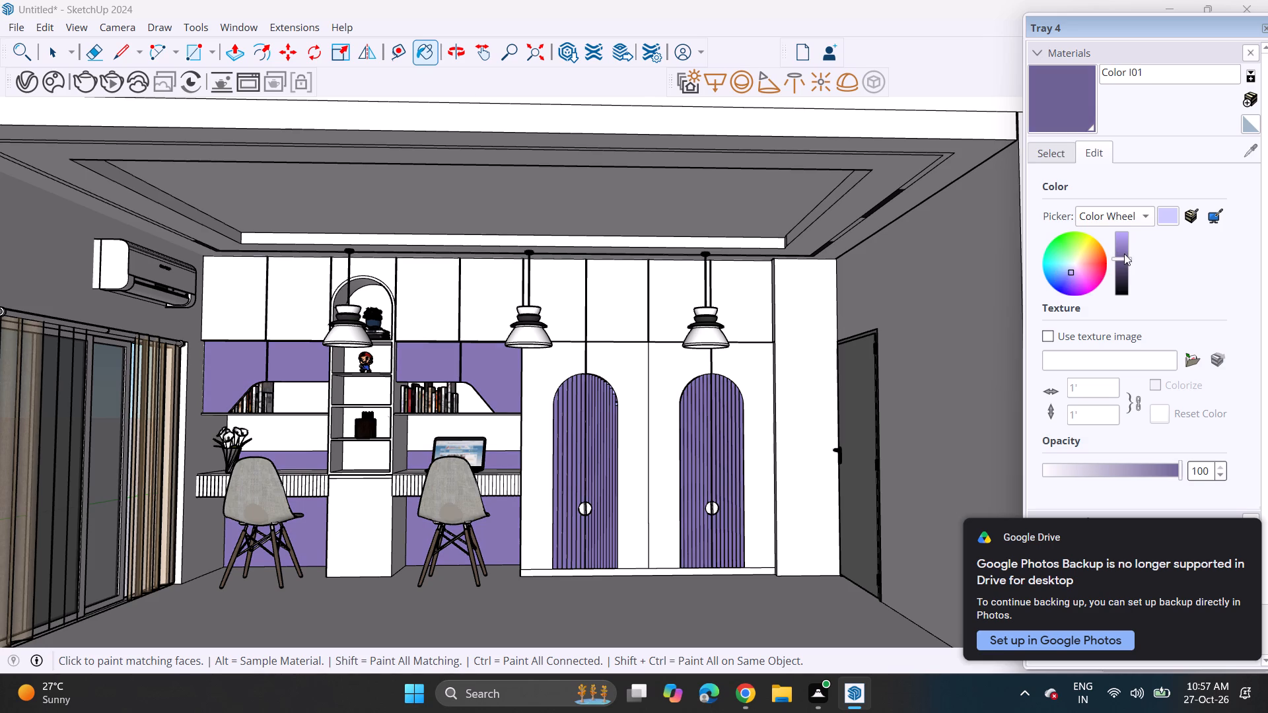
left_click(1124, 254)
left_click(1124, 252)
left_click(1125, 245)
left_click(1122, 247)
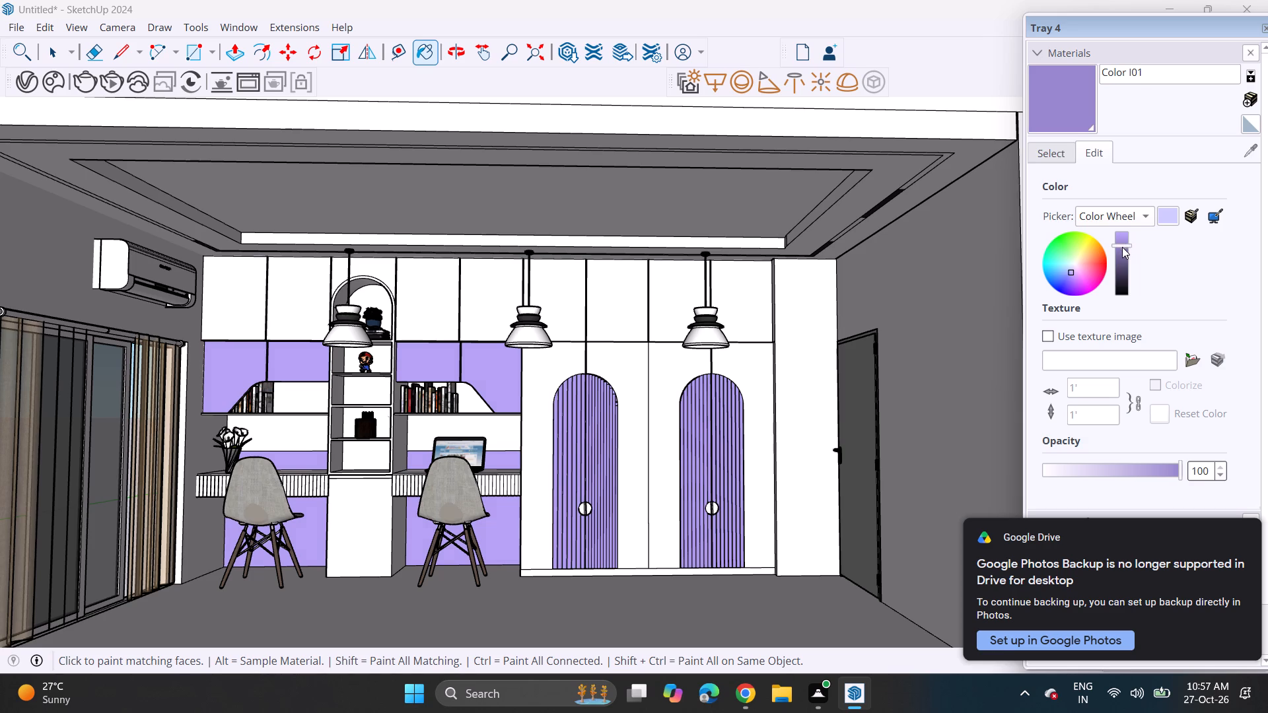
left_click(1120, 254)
Shift the hue of Color I01 to a warmer, medium purple.
left_click(1074, 270)
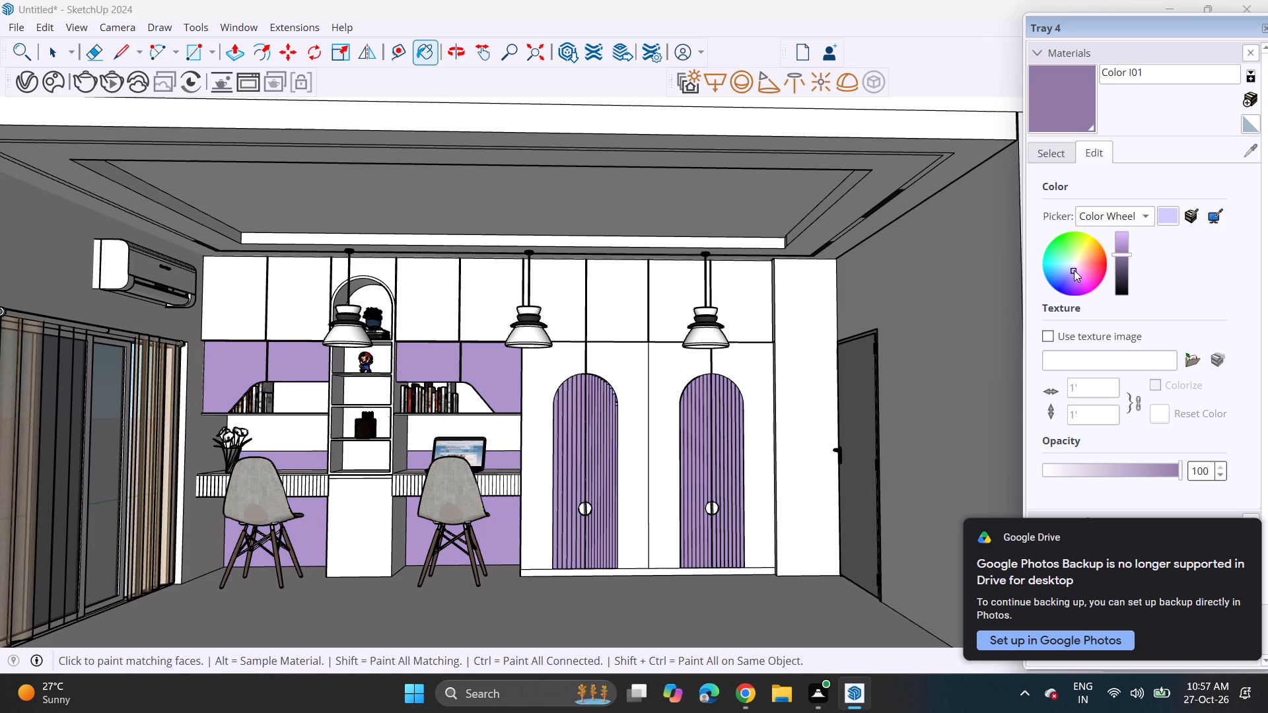
left_click(1074, 270)
left_click(1073, 268)
left_click(1073, 268)
left_click(1073, 268)
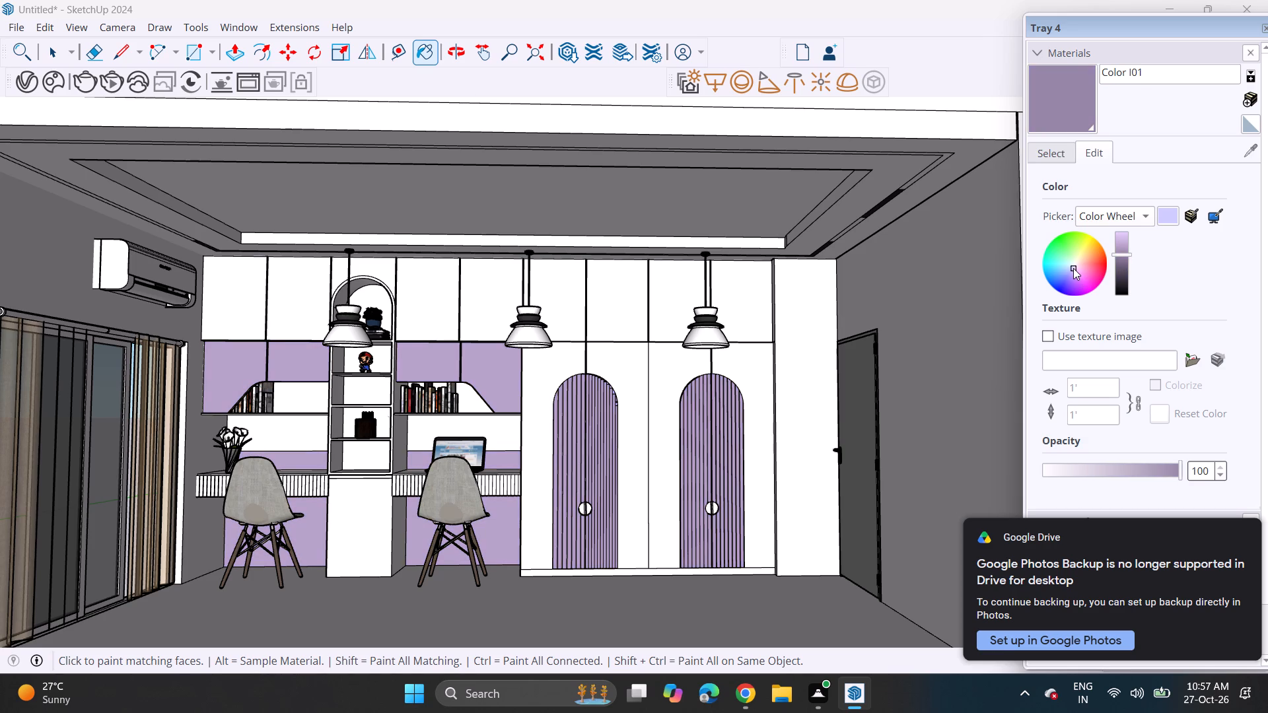
left_click(1073, 271)
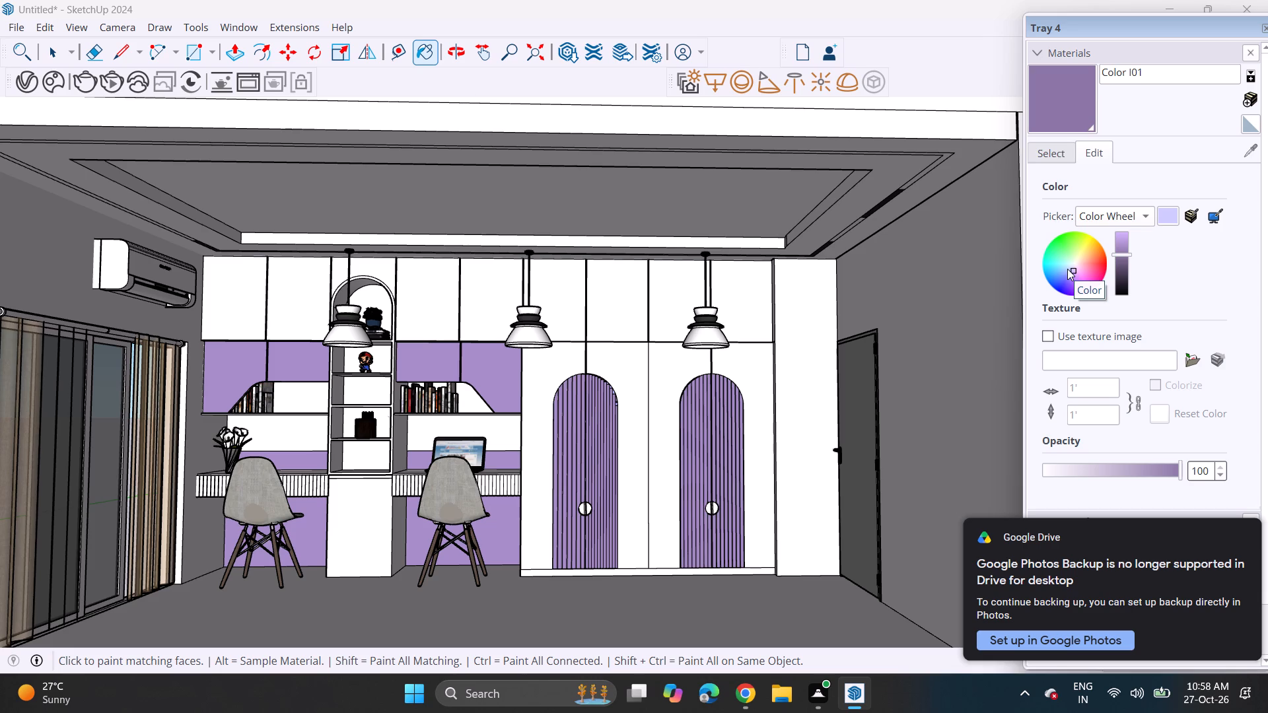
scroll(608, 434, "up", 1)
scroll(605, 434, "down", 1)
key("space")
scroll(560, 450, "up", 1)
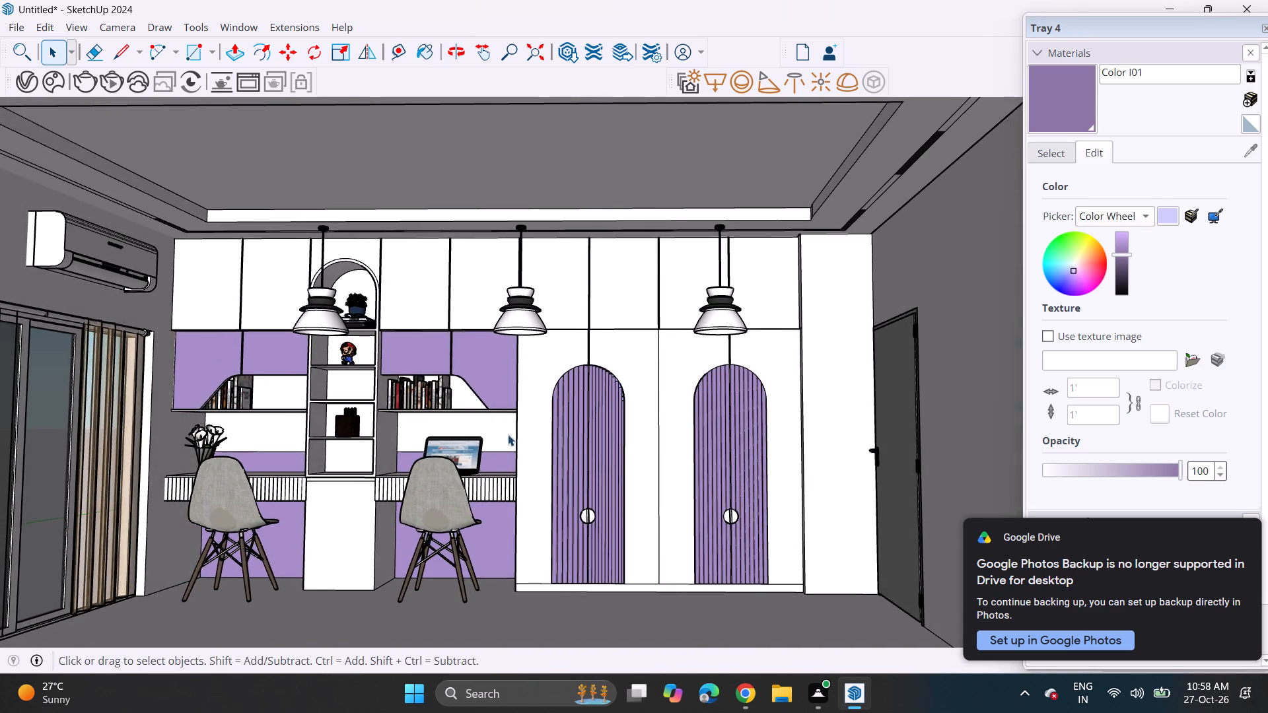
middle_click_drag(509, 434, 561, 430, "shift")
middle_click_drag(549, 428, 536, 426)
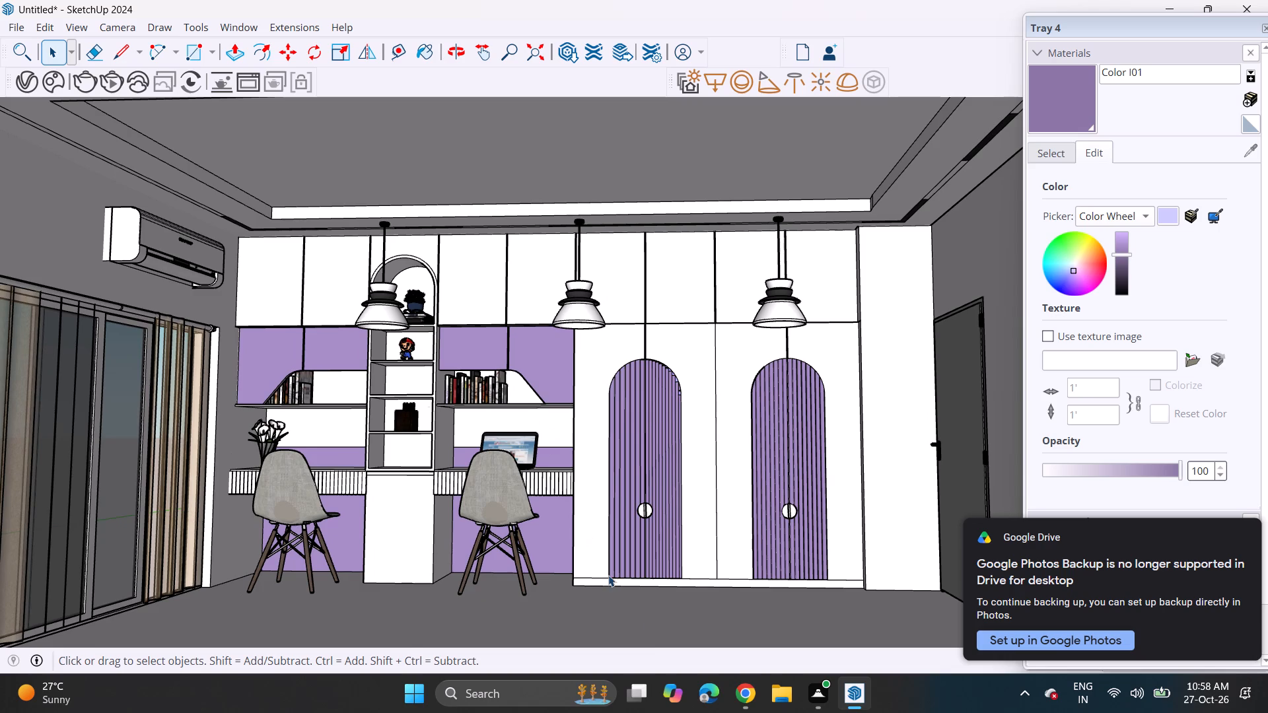
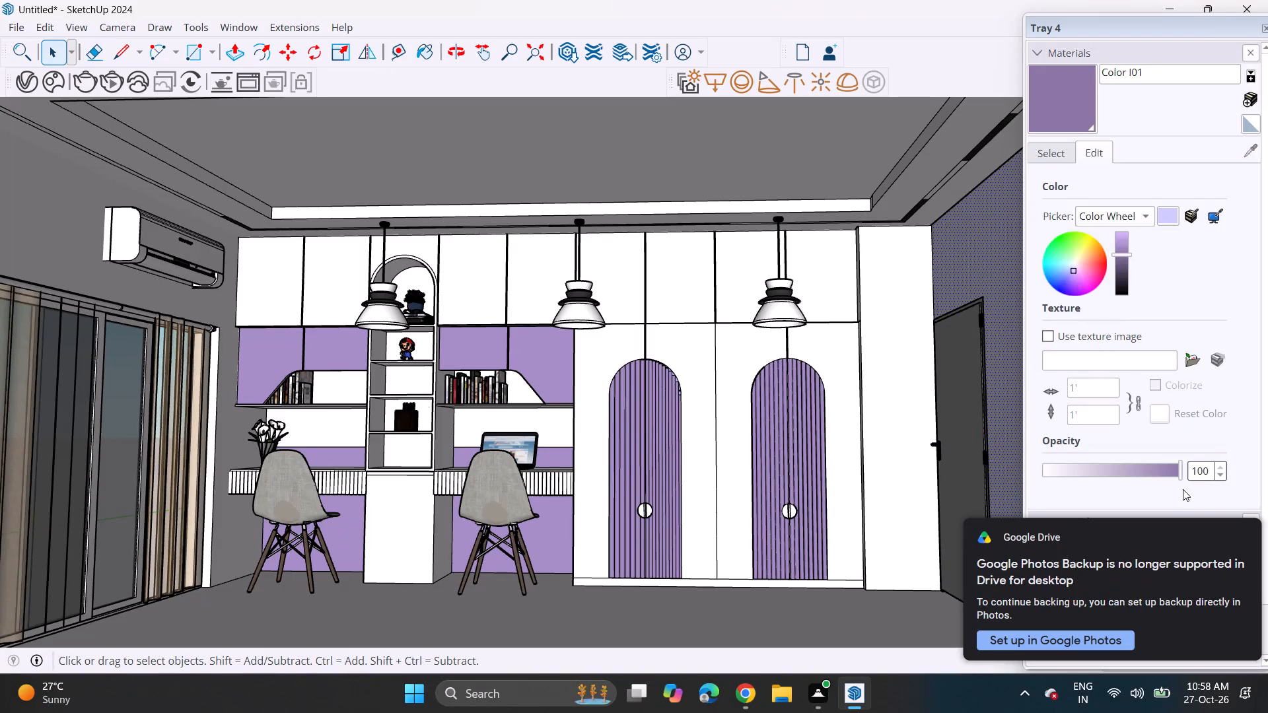
Deepen Color I01 to a slightly darker, cooler violet on the study unit and arched panels, keeping opacity at 100.
left_click(1166, 469)
left_click_drag(1171, 467, 1203, 471)
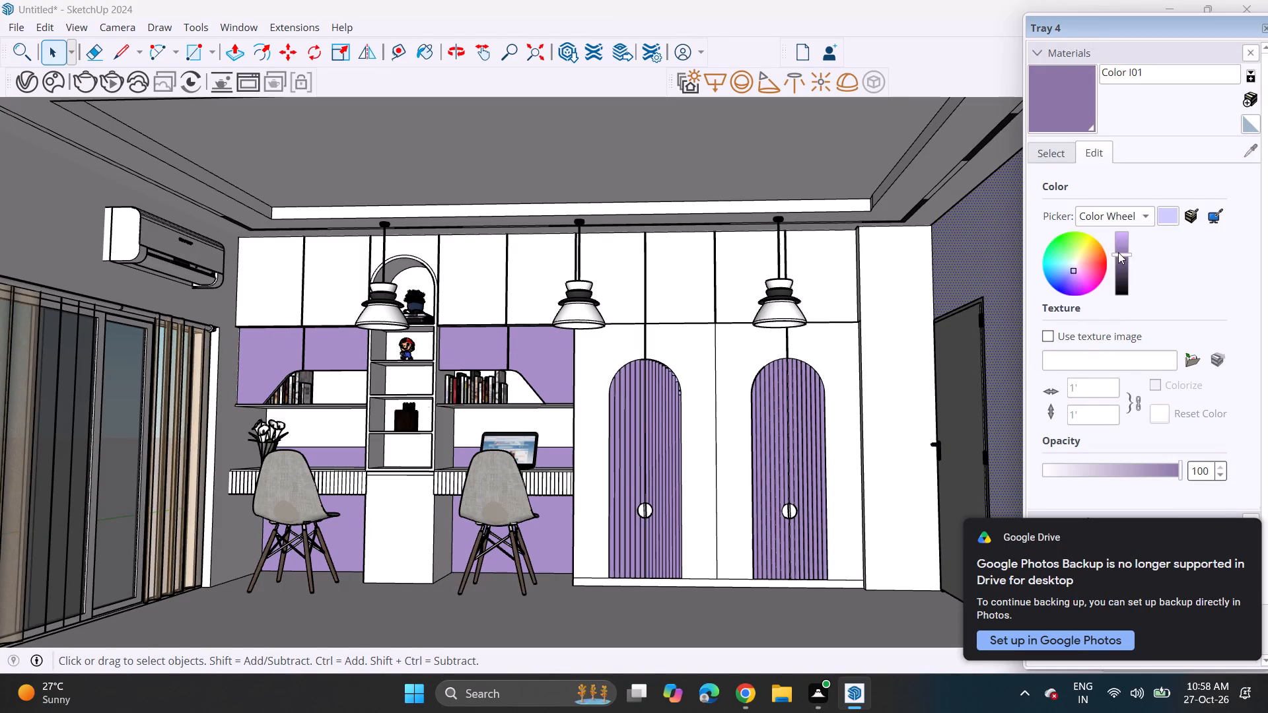
left_click(1123, 257)
left_click(1077, 267)
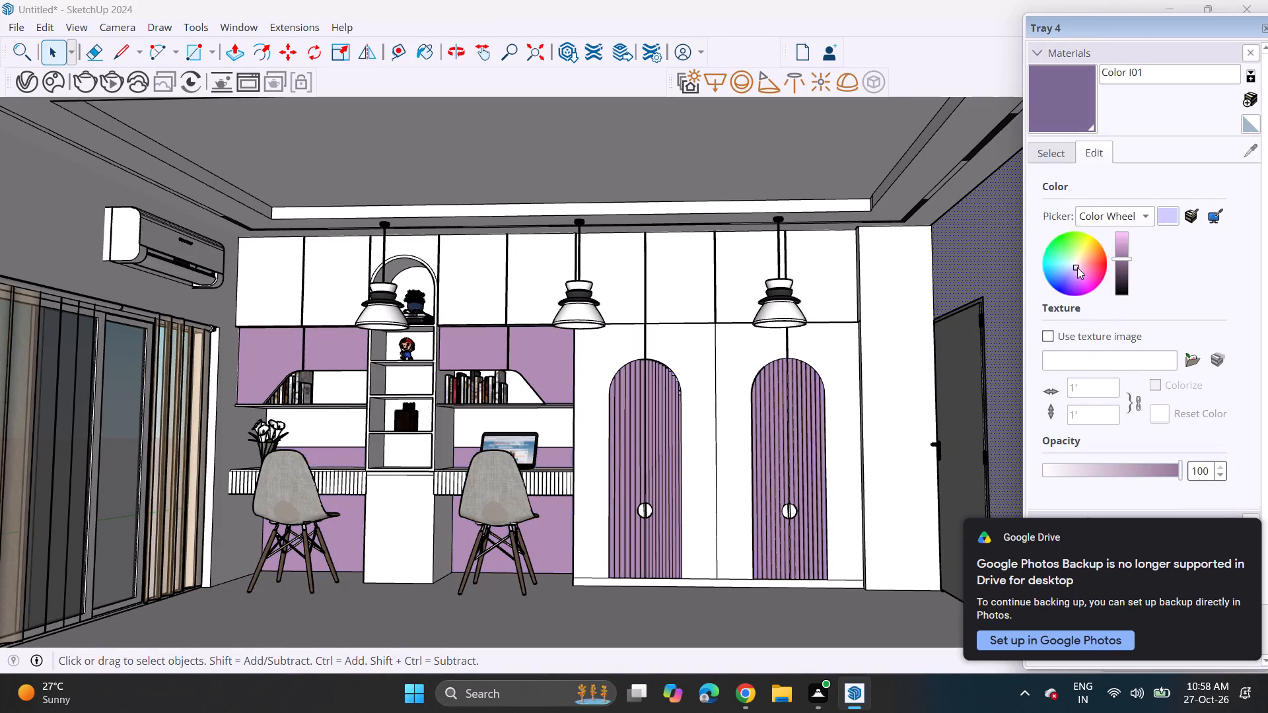
left_click(1072, 273)
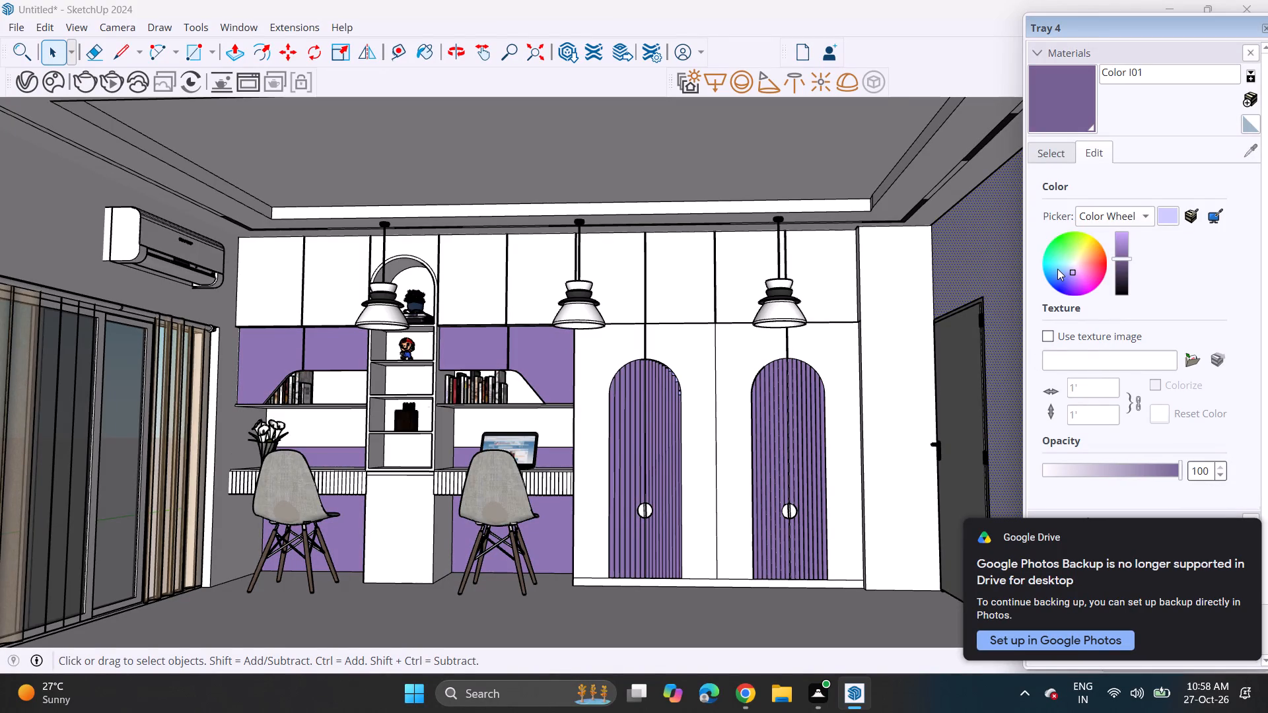
Open the V-Ray Asset Editor.
left_click(22, 84)
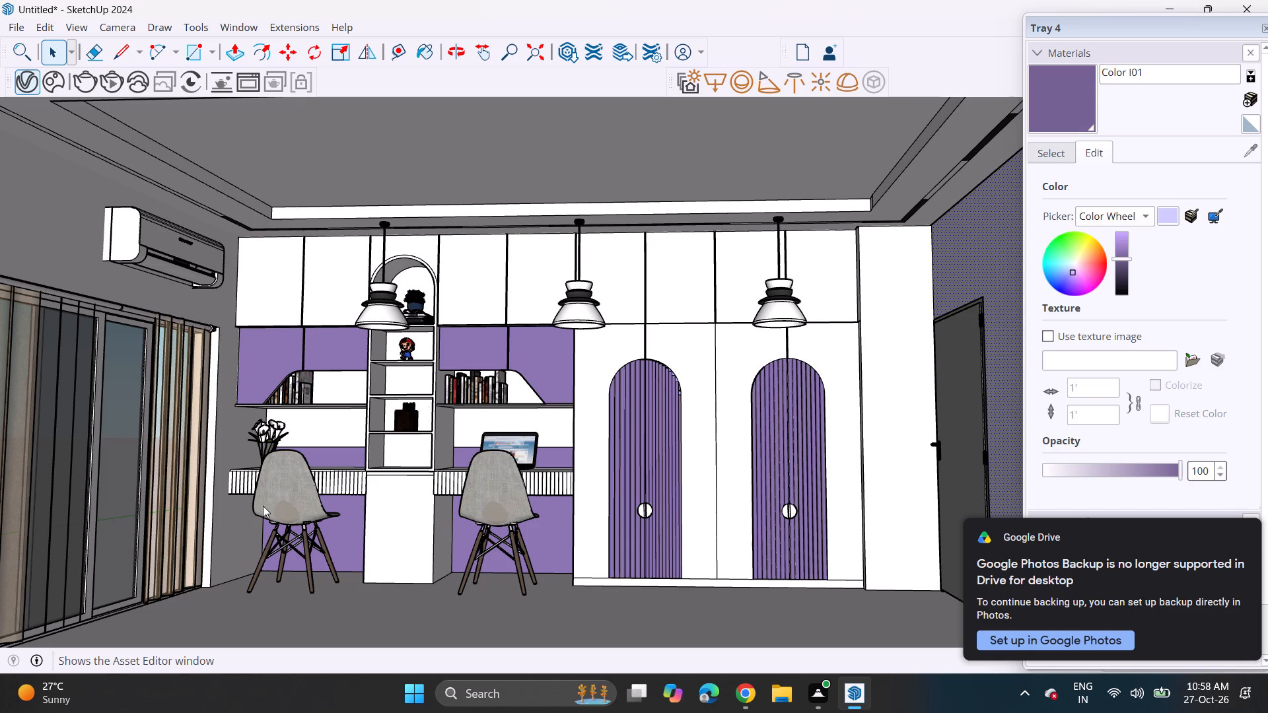
Open the study chair component for editing and try painting its seat shell blue with Color I05.
left_click(287, 480)
left_click(293, 498)
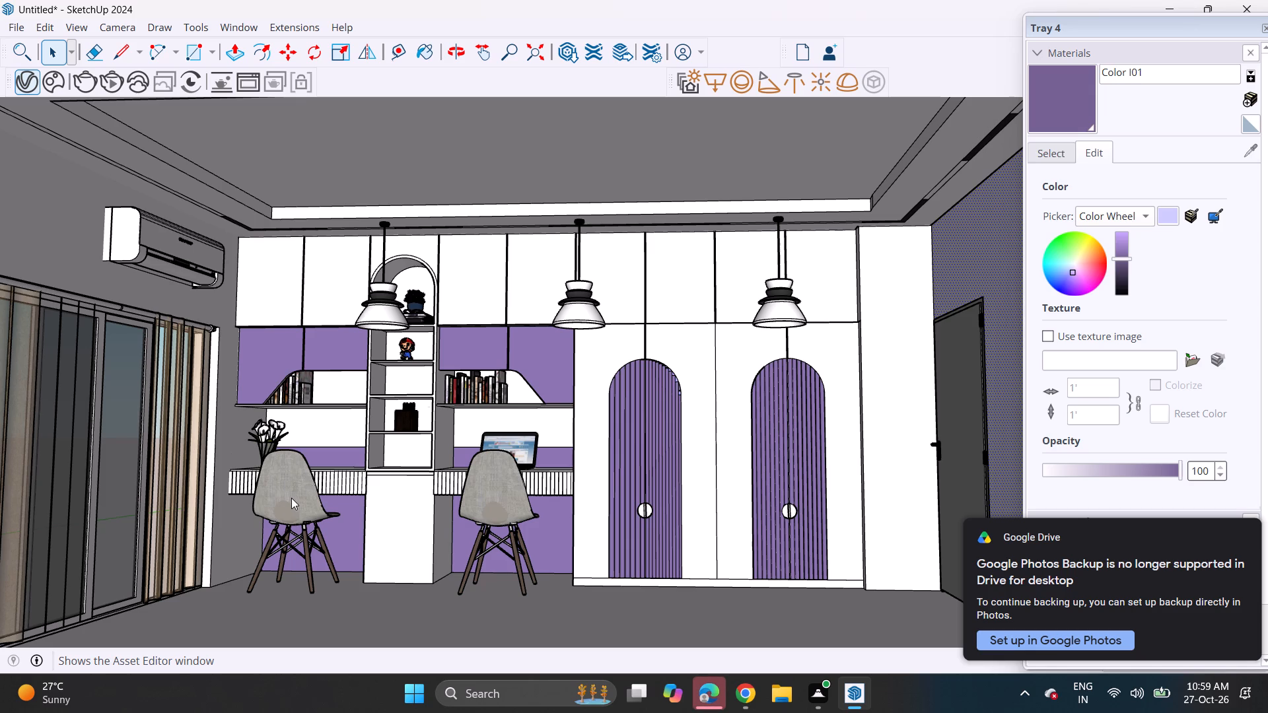
double_click(300, 522)
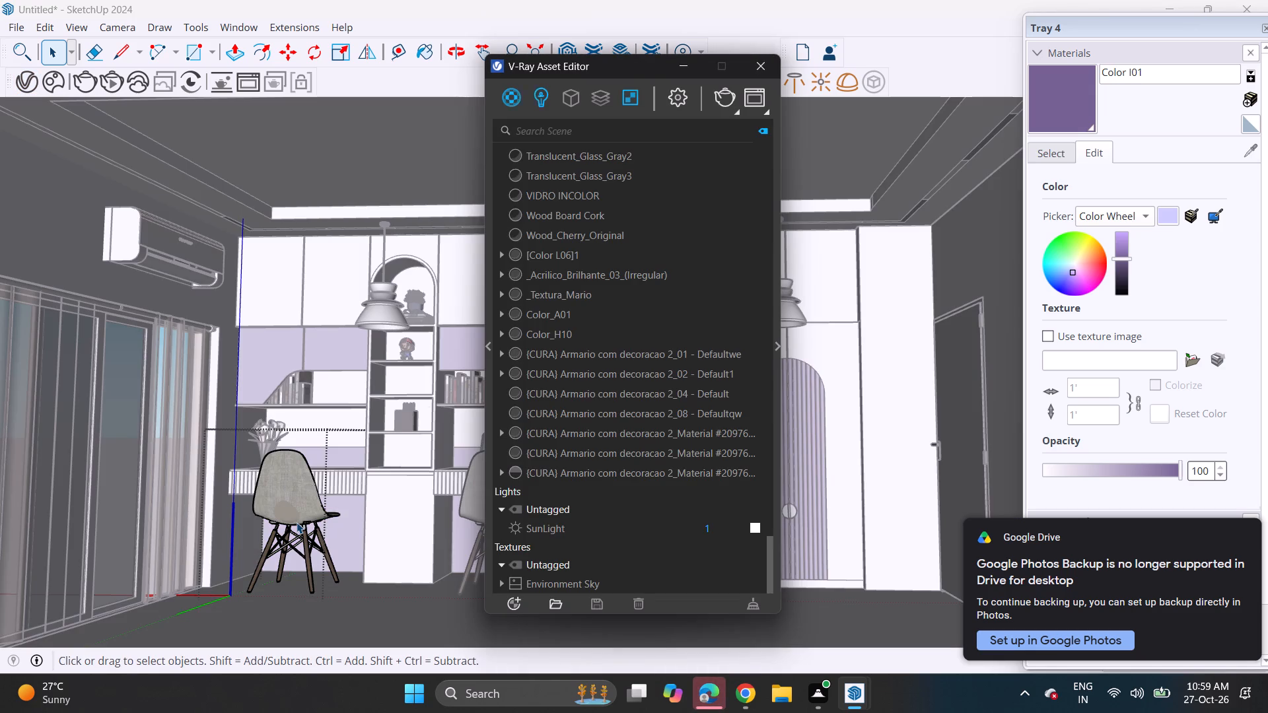
right_click(289, 505)
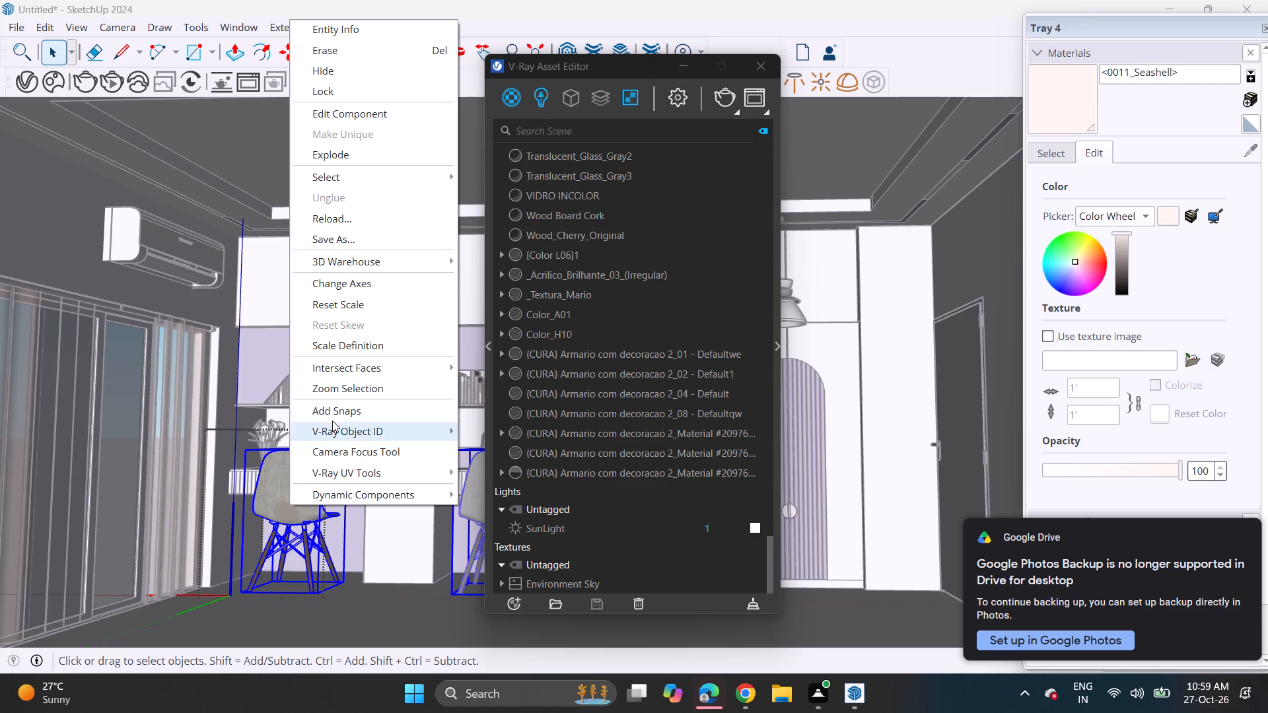
left_click(370, 118)
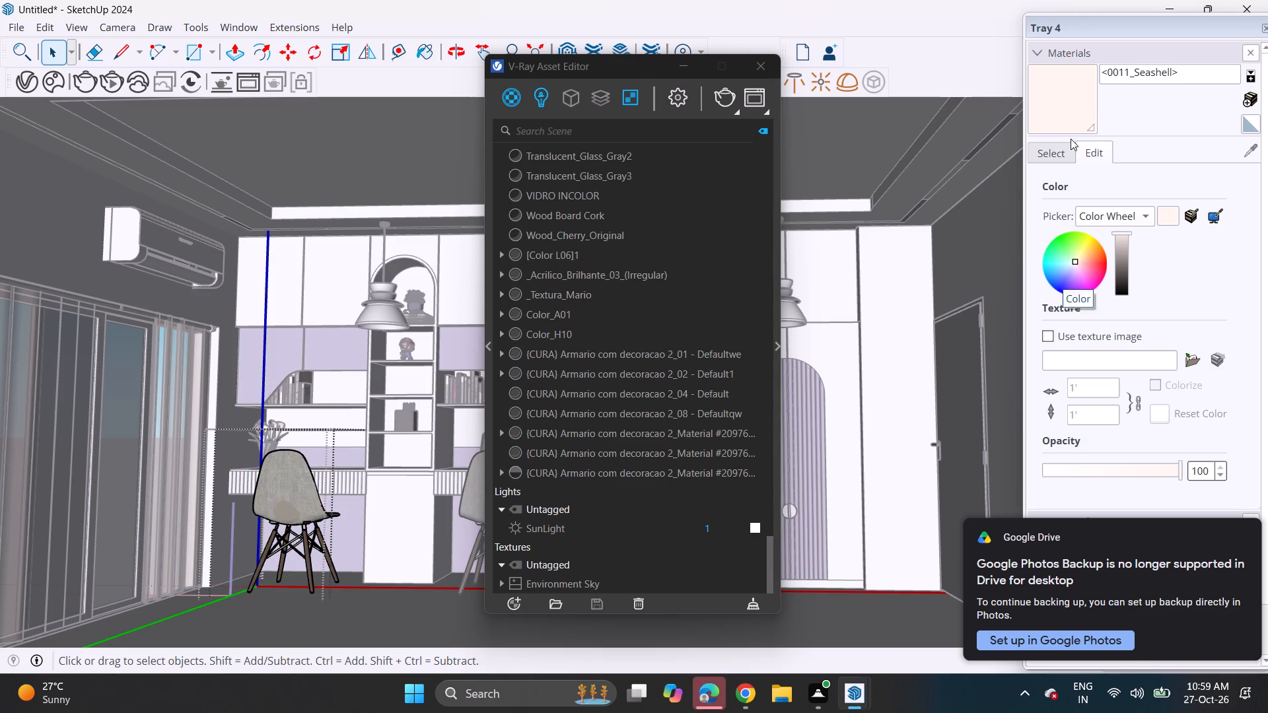
left_click(1058, 155)
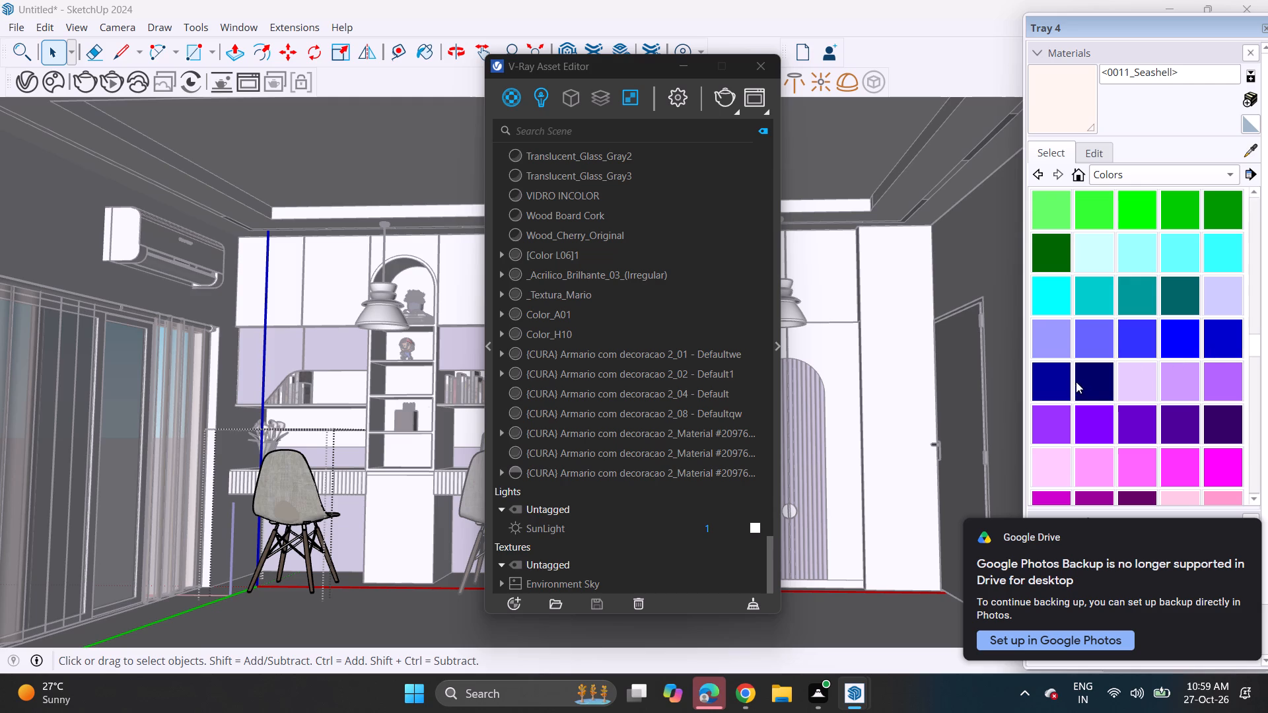
left_click(1150, 350)
left_click(1178, 343)
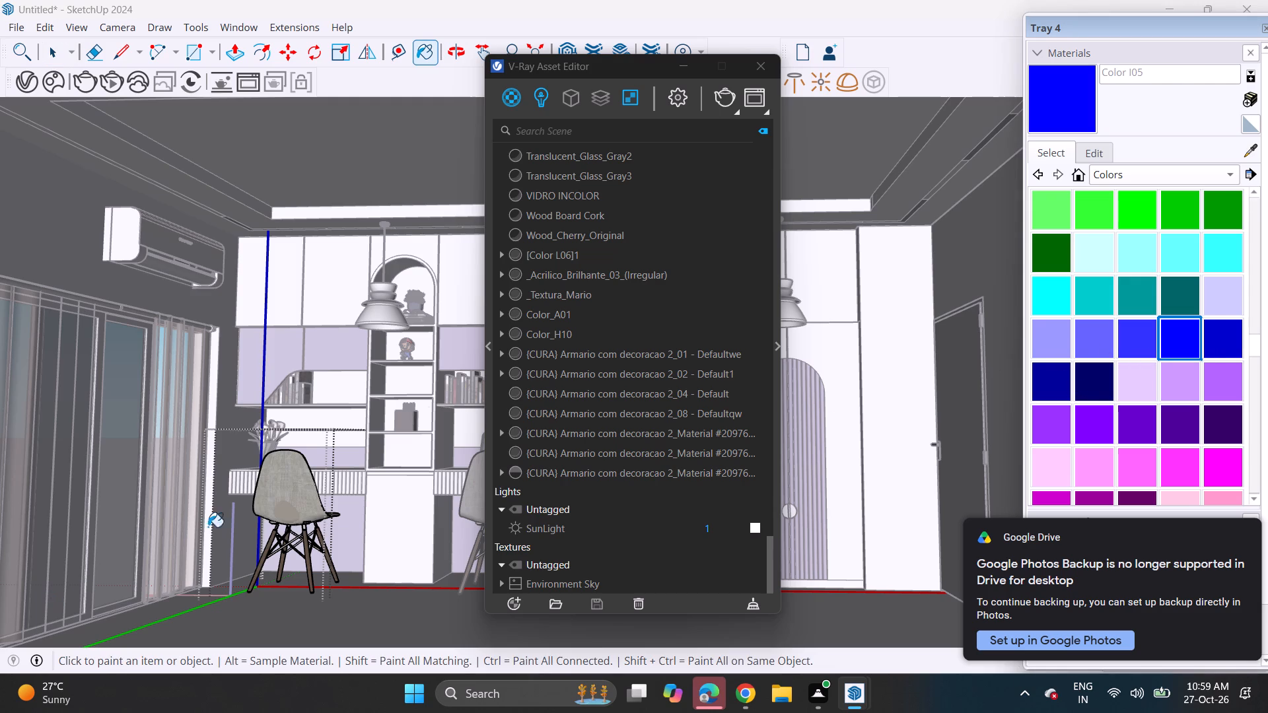
left_click(283, 485)
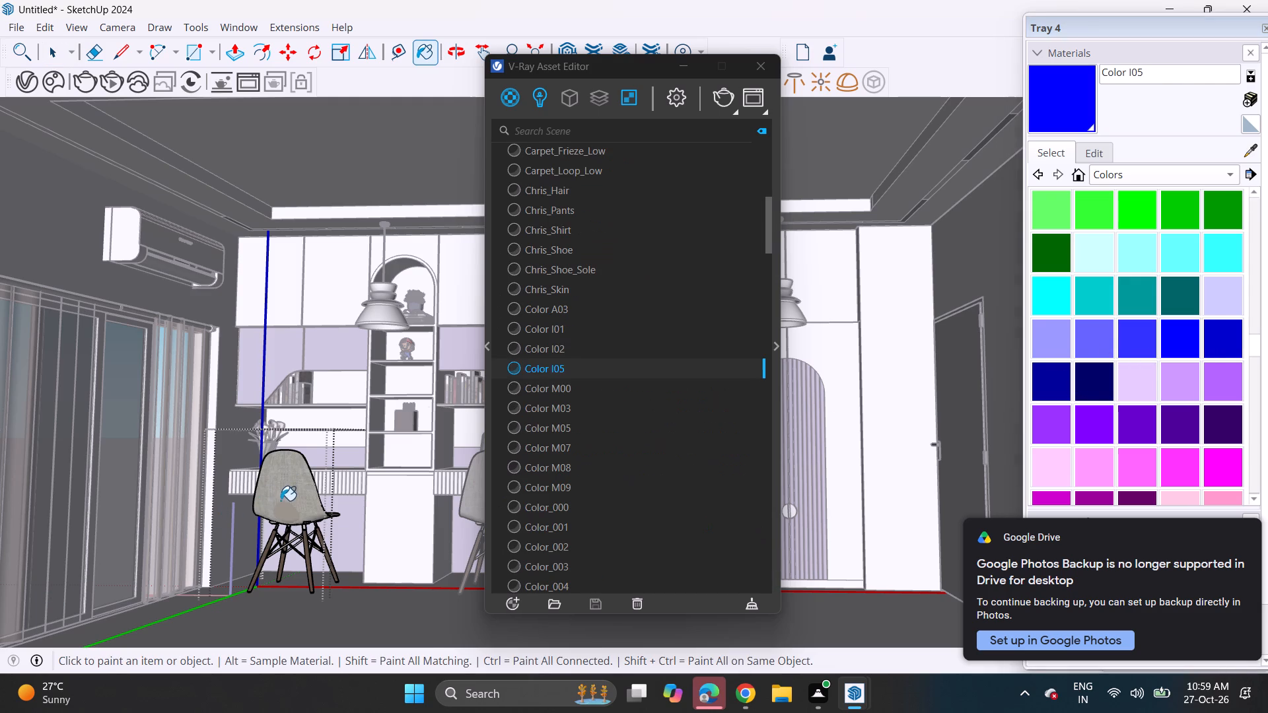
Open the chair's nested seat component for editing and paint the shell and its round back patch with violet Color J05.
key("space")
left_click(281, 500)
right_click(279, 500)
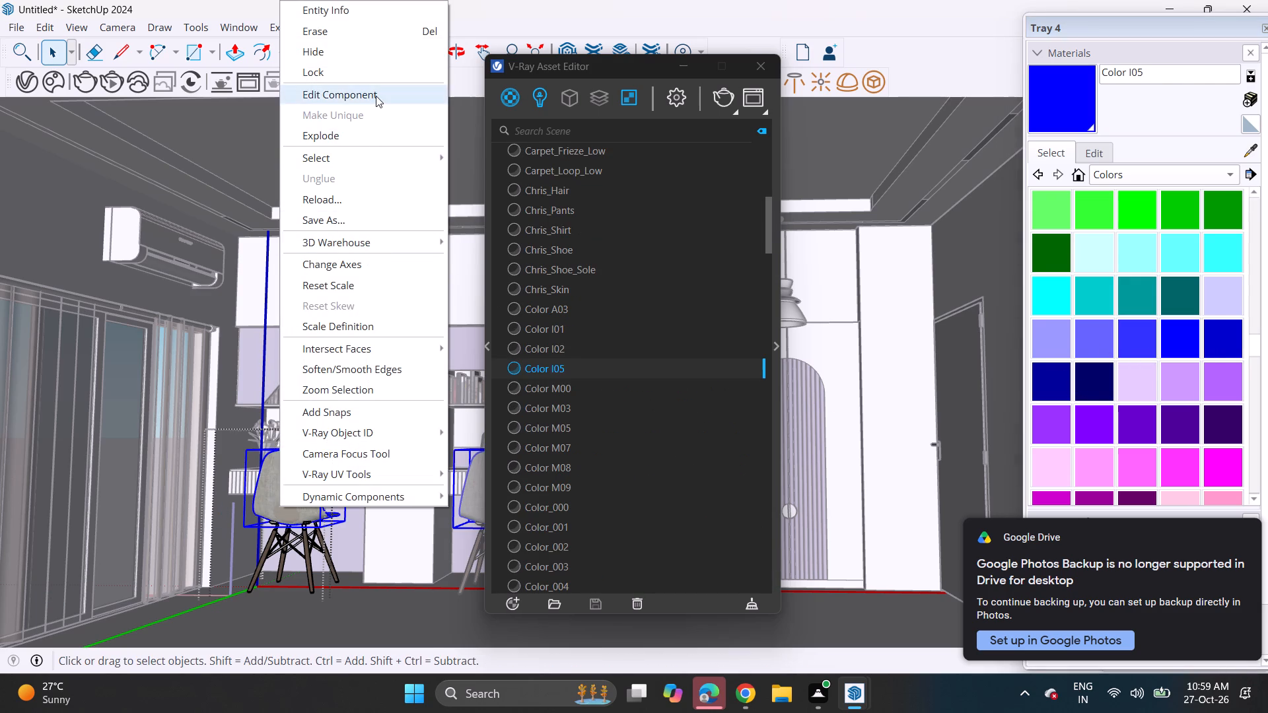
left_click(376, 96)
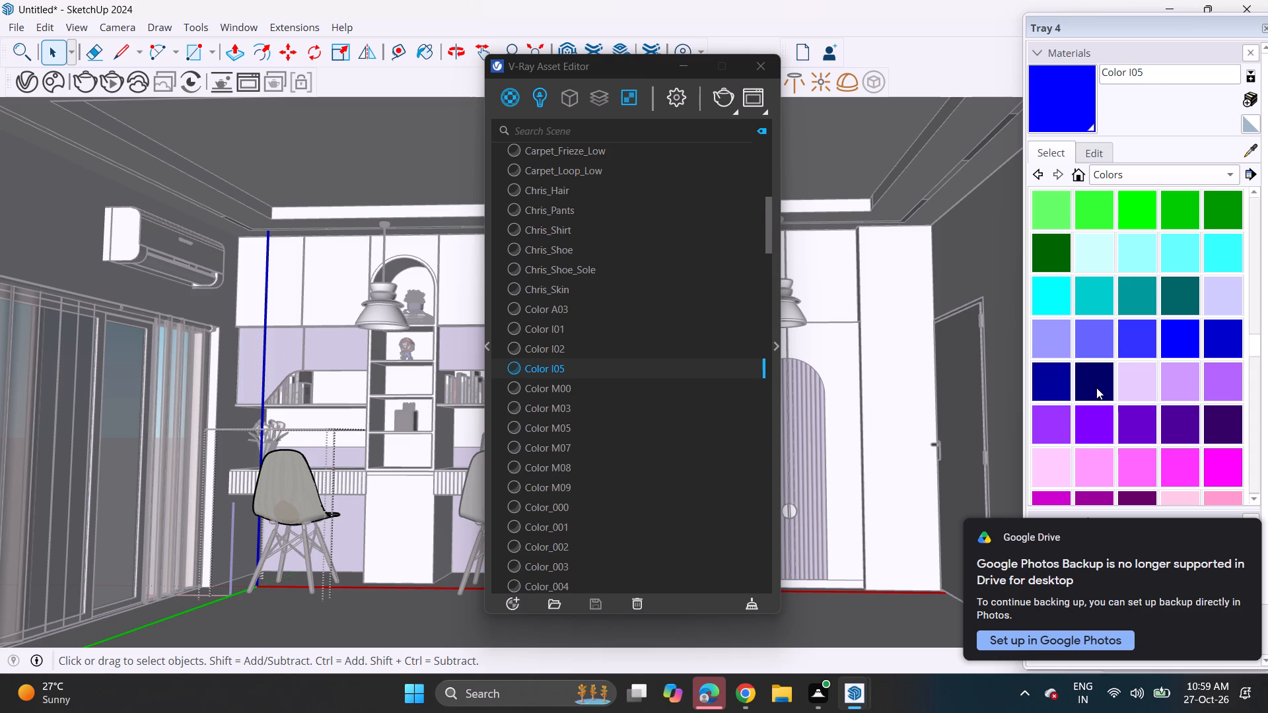
left_click(1098, 421)
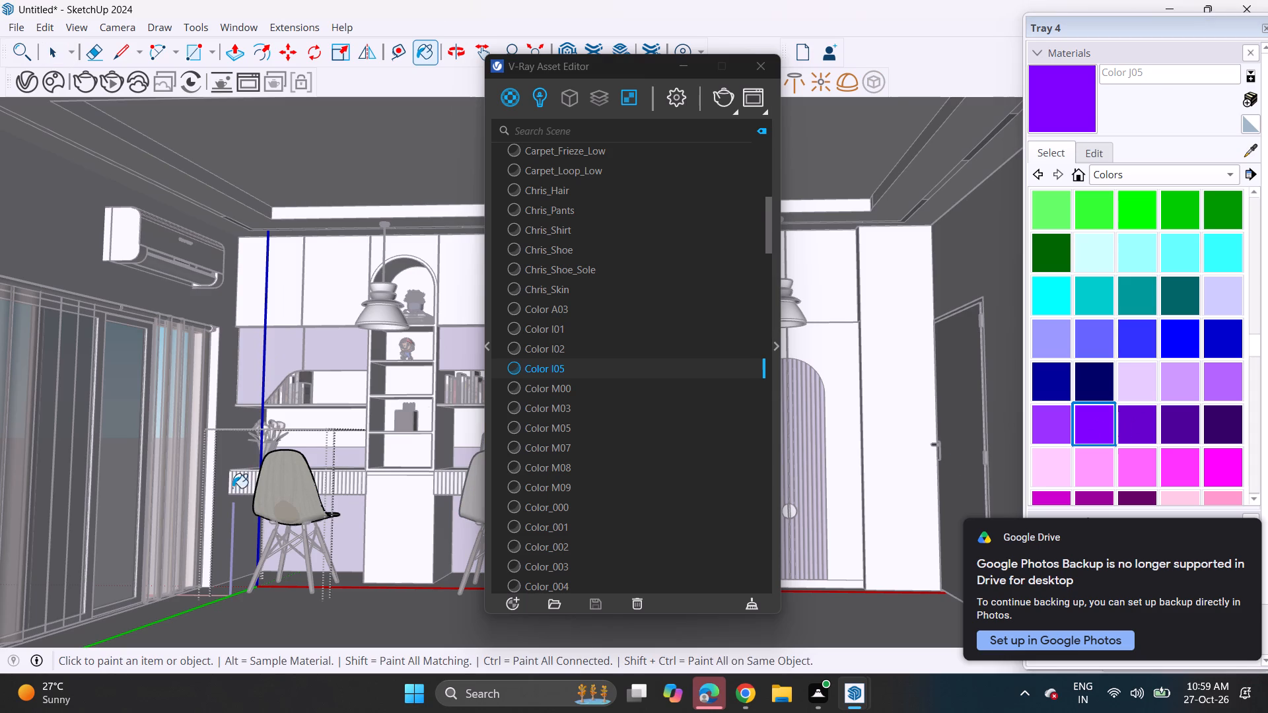
left_click(263, 495)
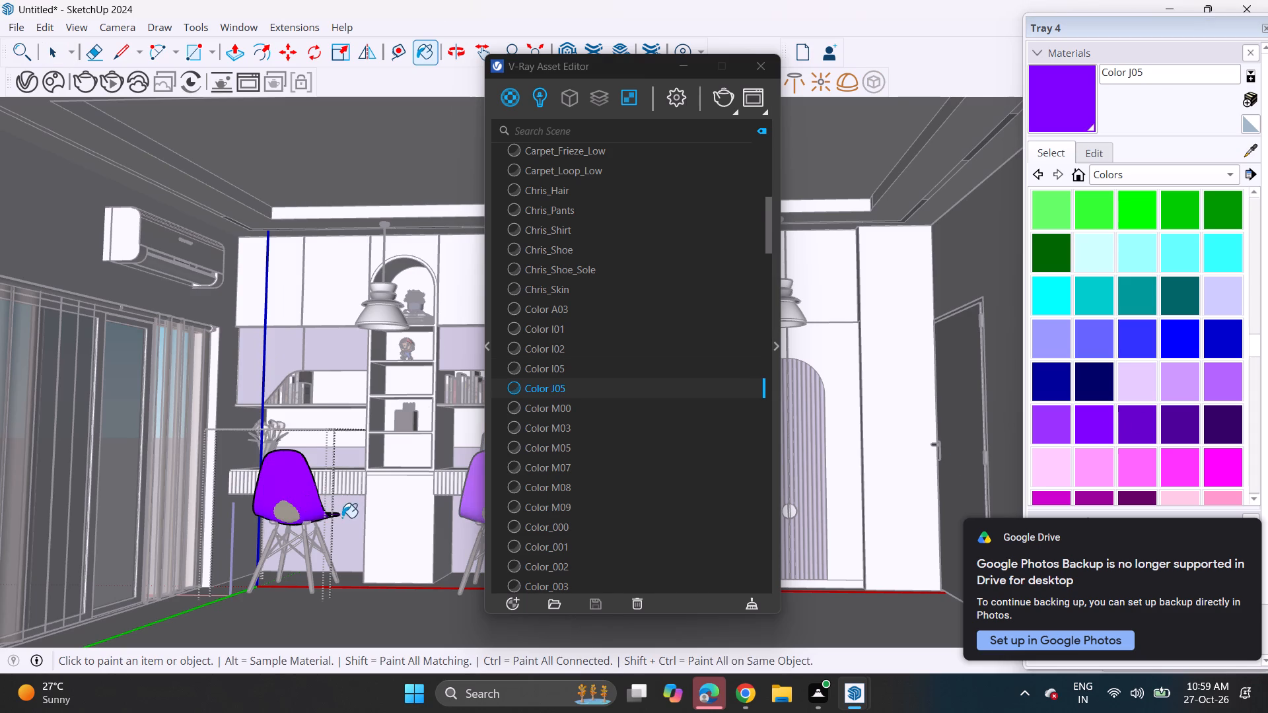
left_click(291, 512)
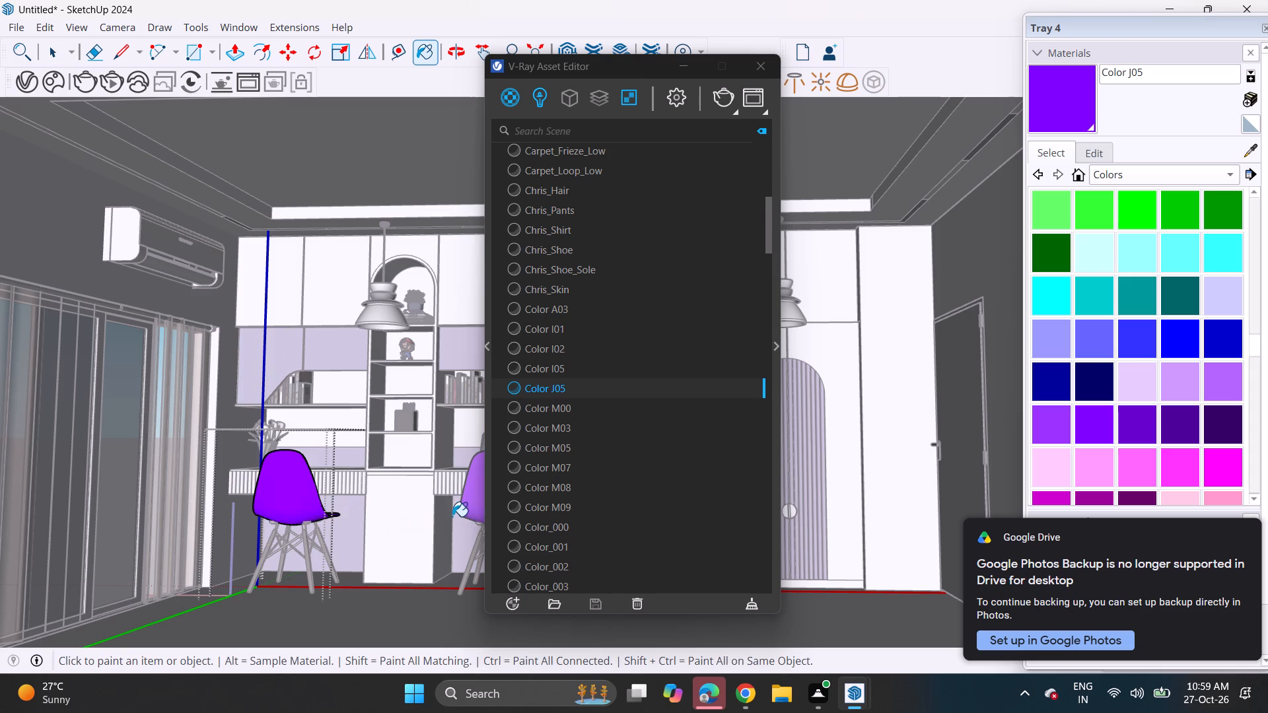
left_click(1080, 429)
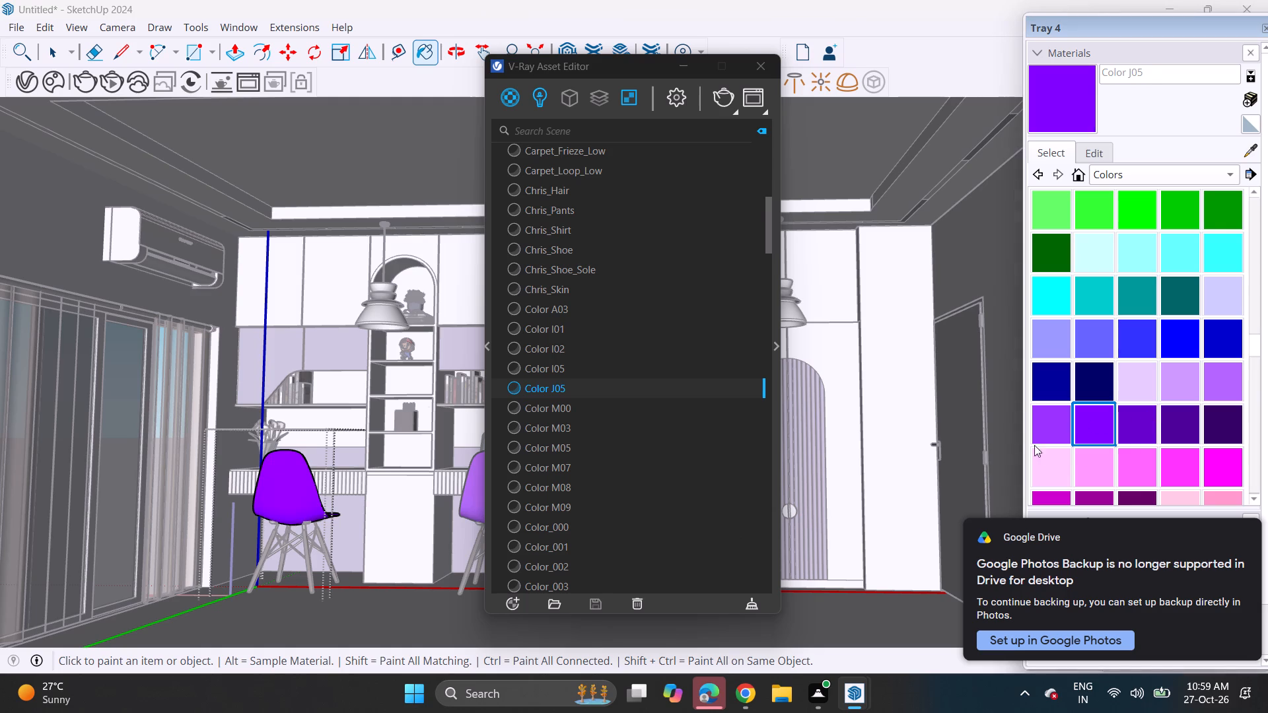
left_click(279, 488)
left_click(297, 506)
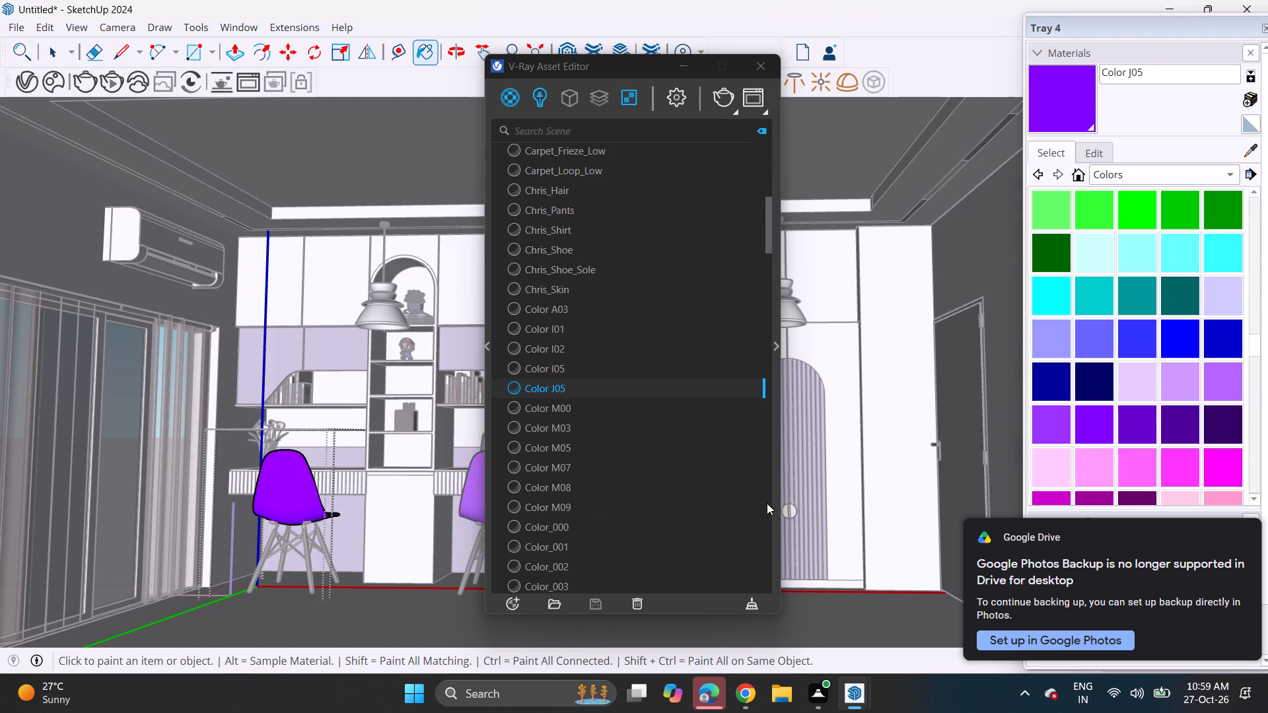
Repaint the chair's seat shell with the darker purple Color J06, and exit the chair component.
left_click(1132, 422)
left_click(285, 494)
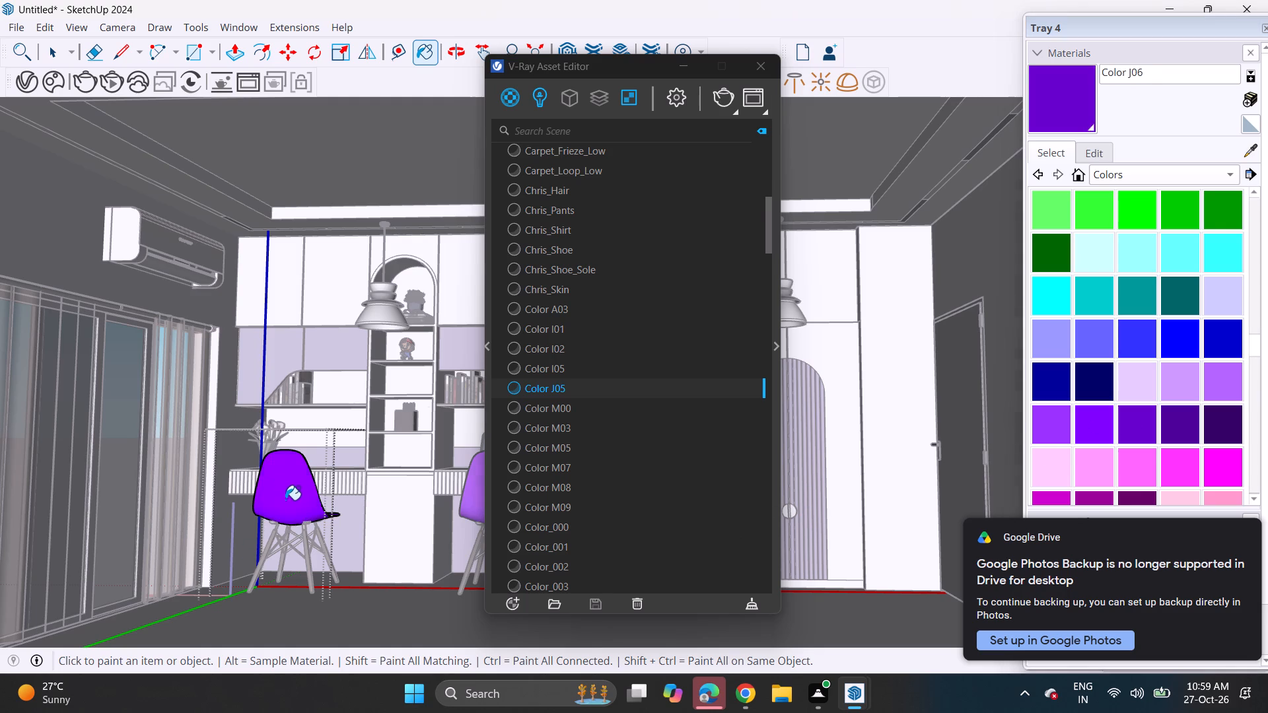
left_click(283, 516)
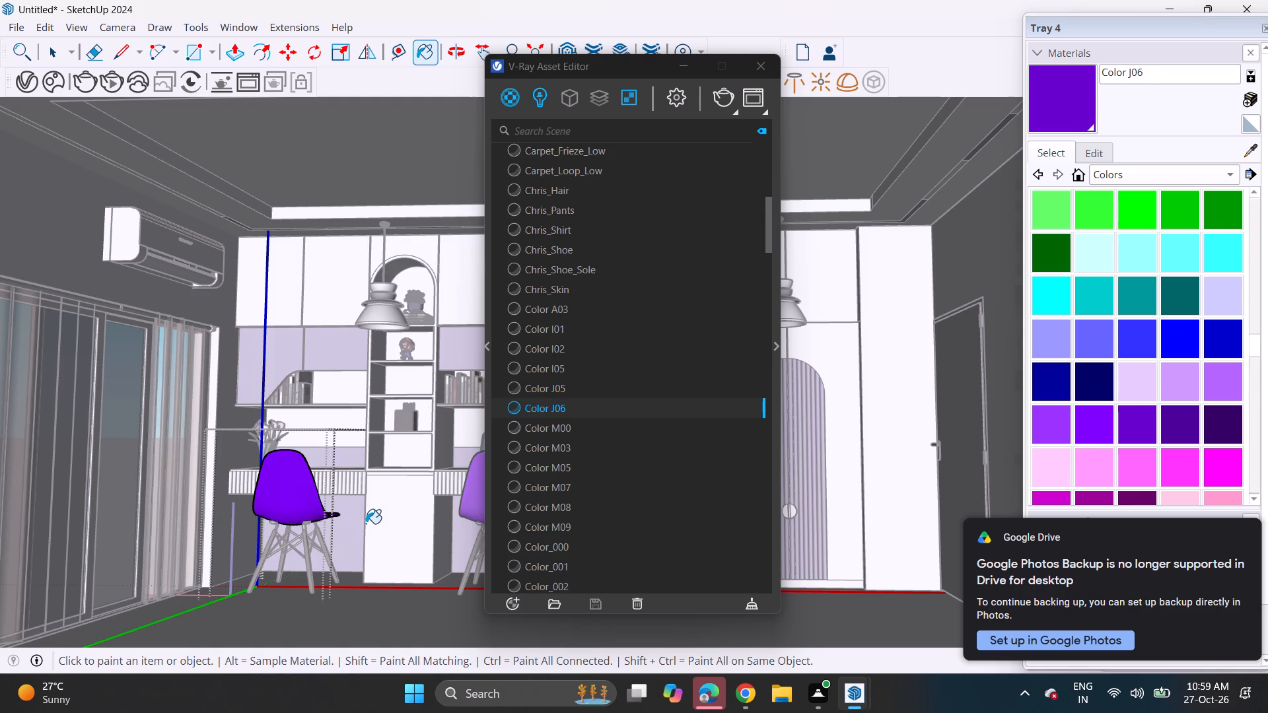
middle_click_drag(363, 489, 300, 475)
scroll(357, 489, "up", 1, "shift")
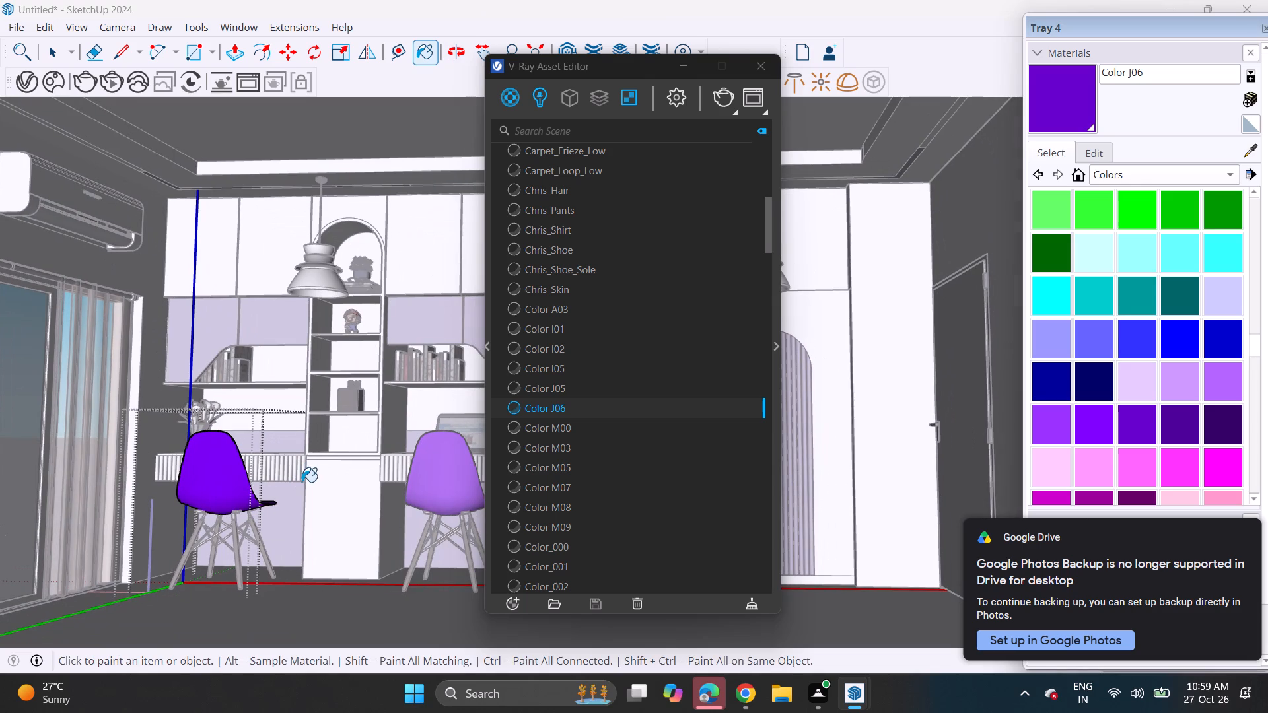
key("space")
left_click(368, 605)
left_click(368, 605)
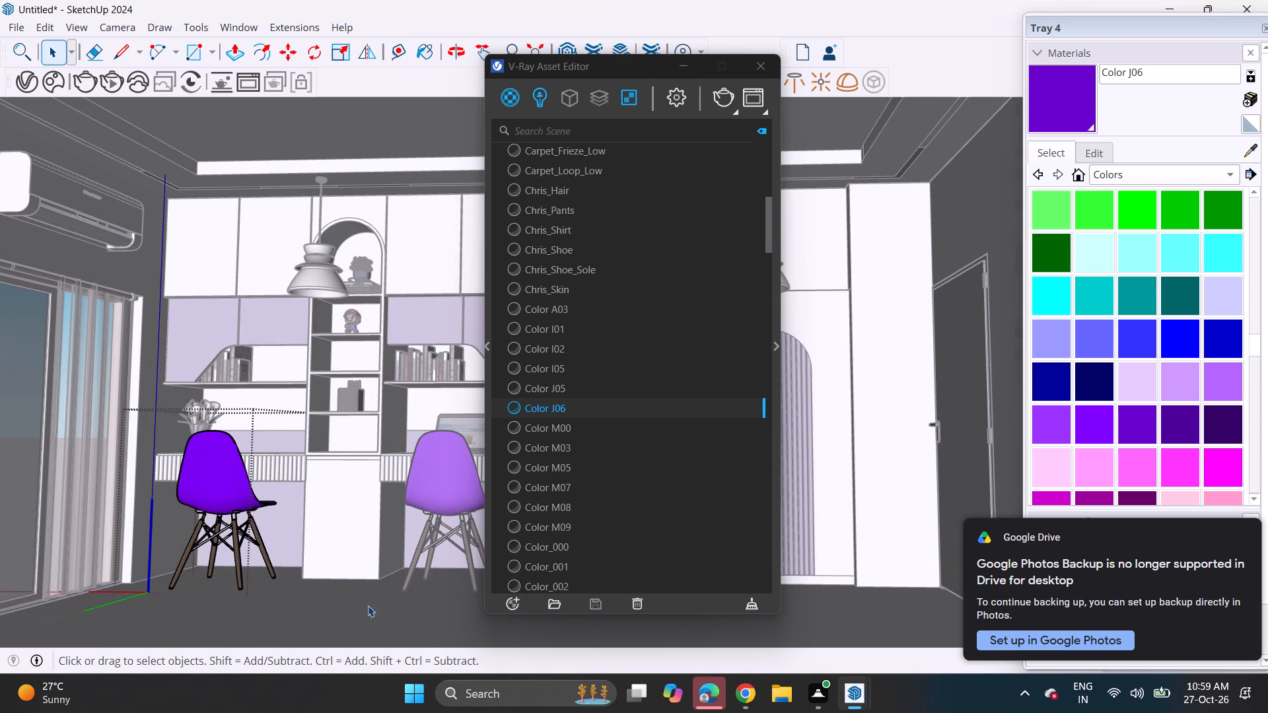
left_click(316, 641)
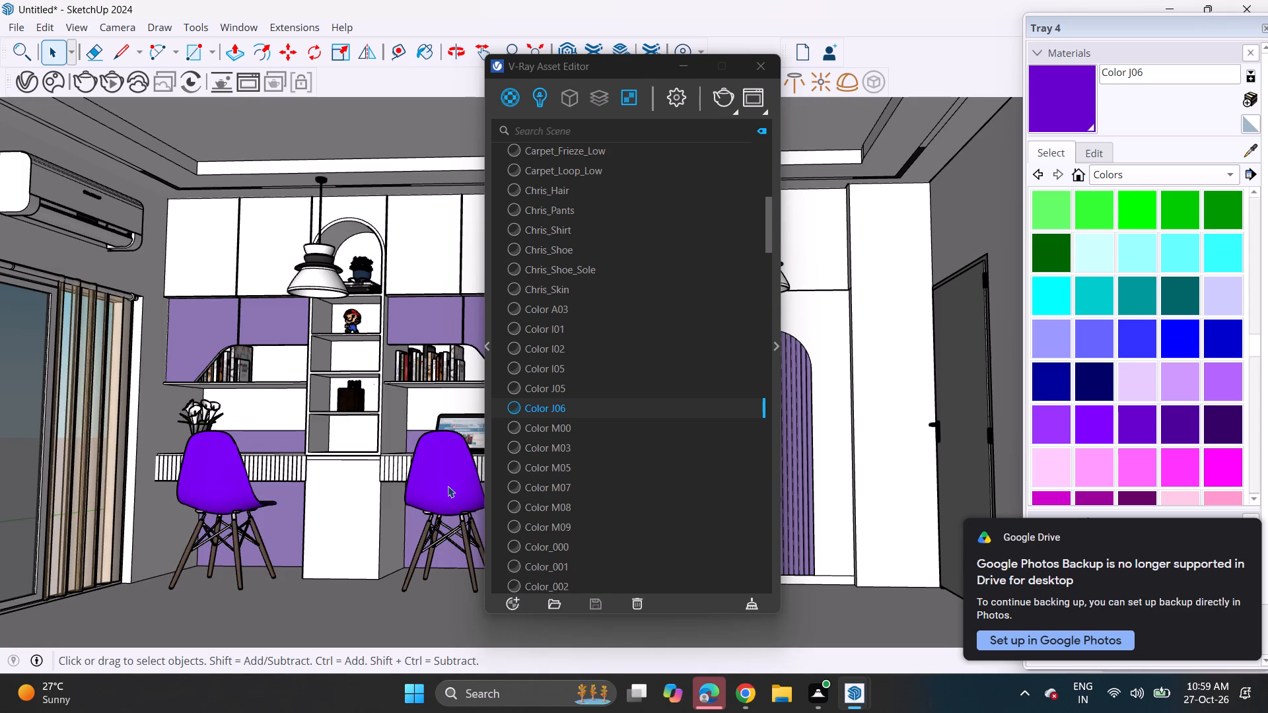
Paint the first two overhead cabinet doors beside the air conditioner with the pale cream Color E01.
scroll(448, 486, "down", 5)
scroll(448, 486, "up", 2)
scroll(448, 486, "down", 2)
middle_click_drag(363, 509, 388, 524)
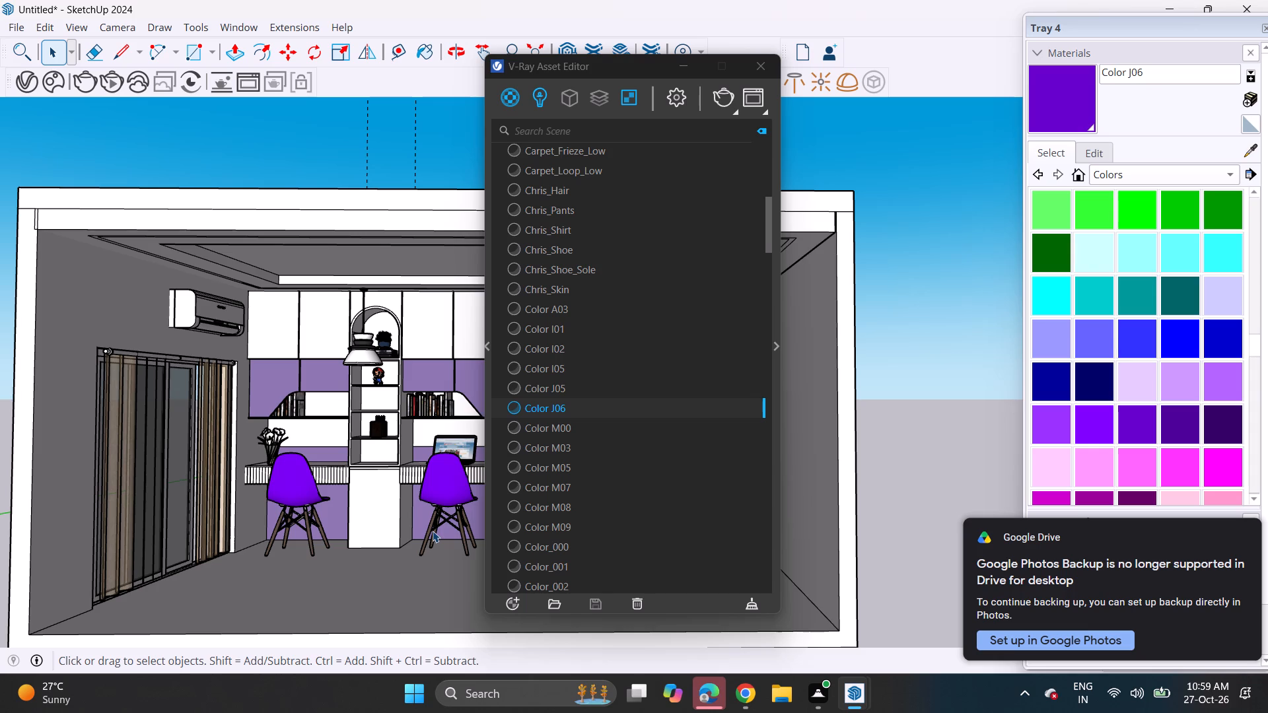
scroll(1131, 443, "up", 1)
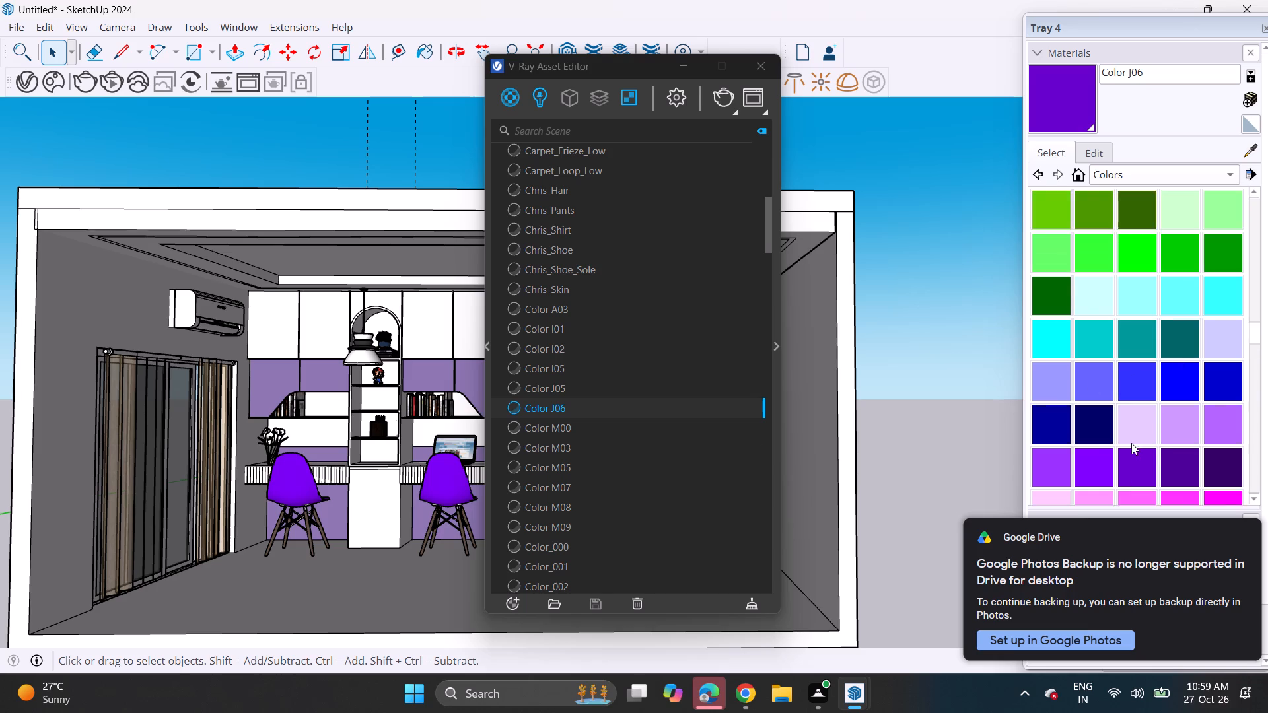
scroll(1131, 443, "up", 4)
scroll(1099, 419, "down", 3)
scroll(1099, 419, "up", 1)
scroll(1099, 419, "down", 1)
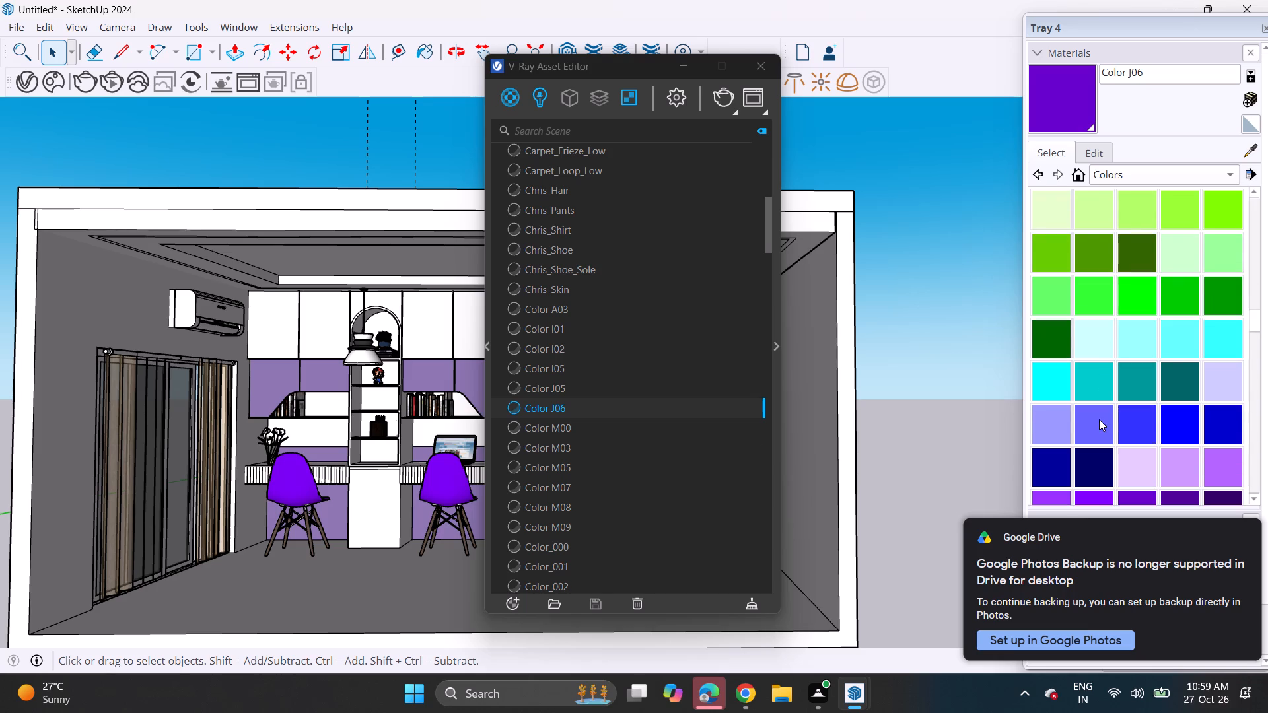
scroll(1099, 419, "down", 1)
scroll(1099, 419, "up", 4)
scroll(1099, 419, "down", 1)
scroll(1099, 419, "up", 1)
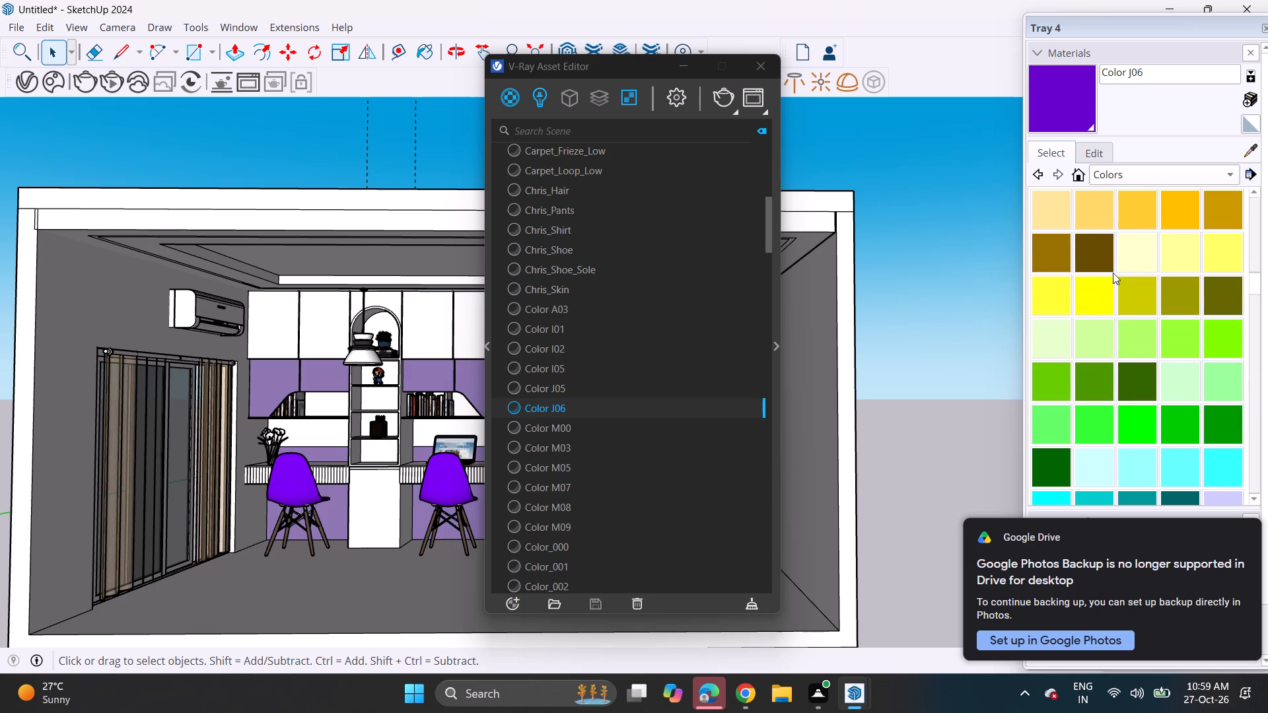
left_click(1135, 246)
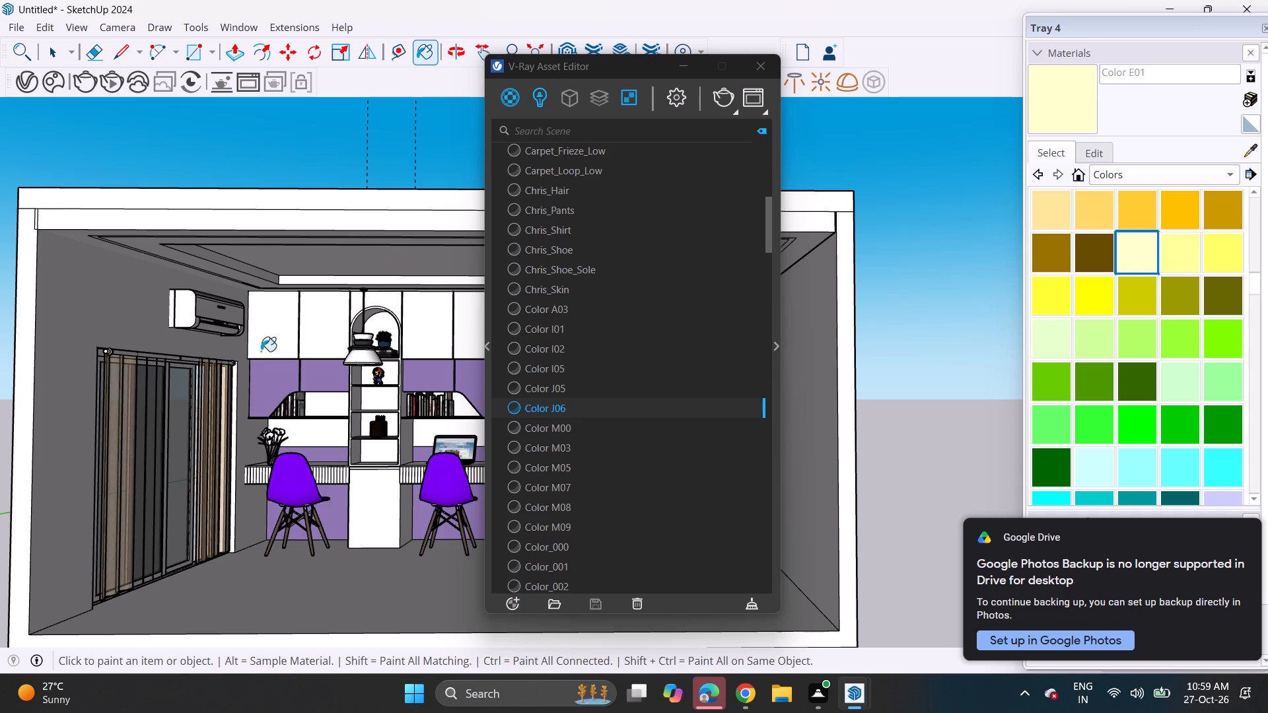
left_click_drag(267, 341, 285, 344)
left_click(302, 346)
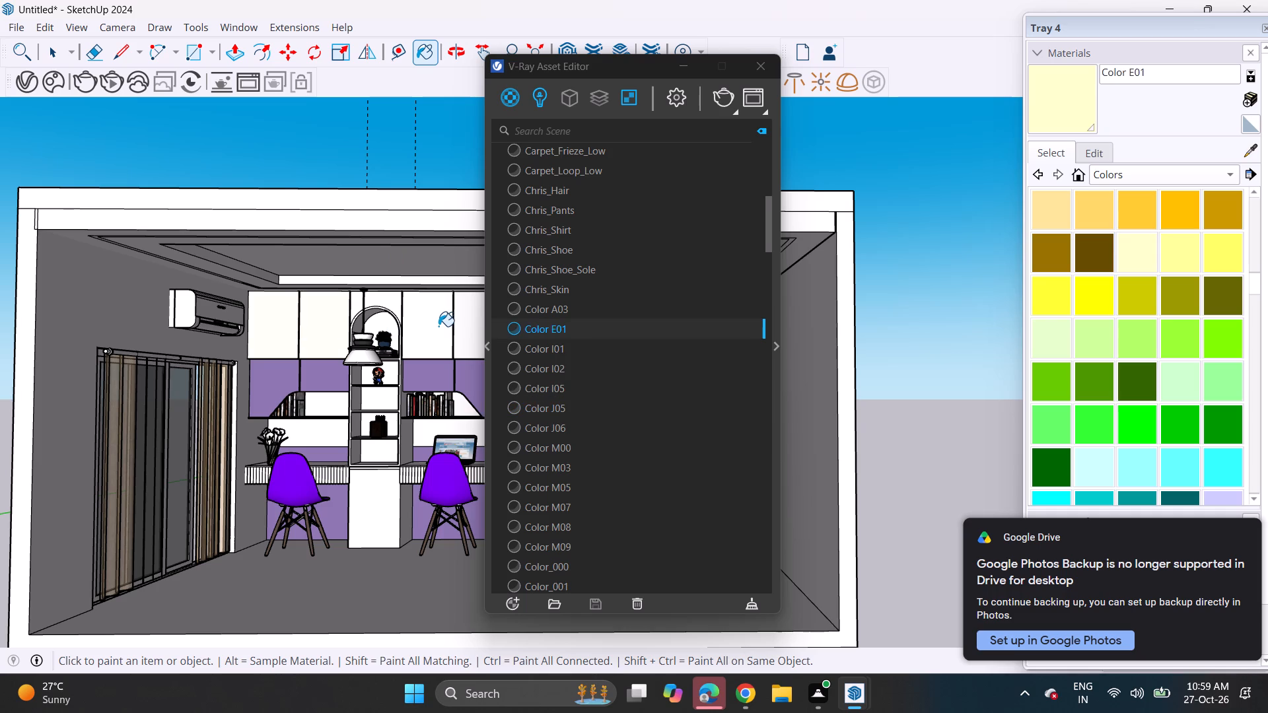
Close the V-Ray Asset Editor and paint the remaining overhead cabinet doors and the tall panel beside the wardrobe with Color E01.
left_click(752, 71)
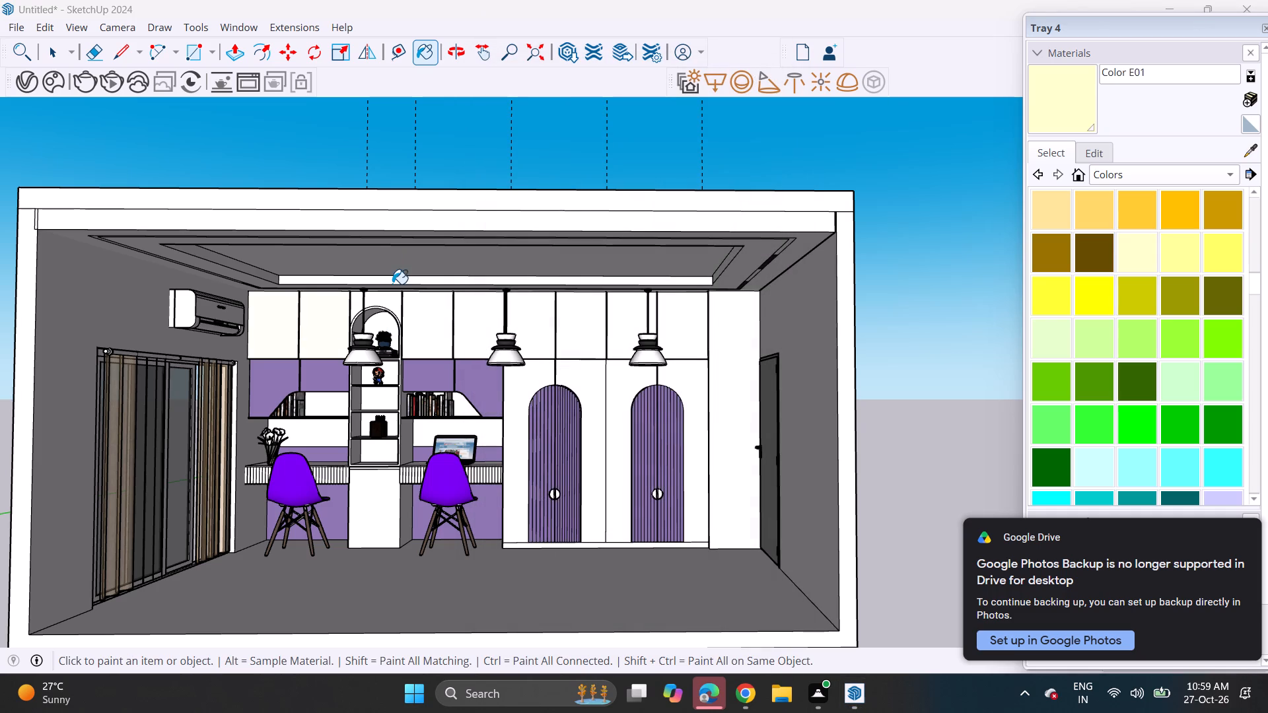
left_click(388, 300)
left_click(425, 314)
left_click(470, 320)
left_click(530, 308)
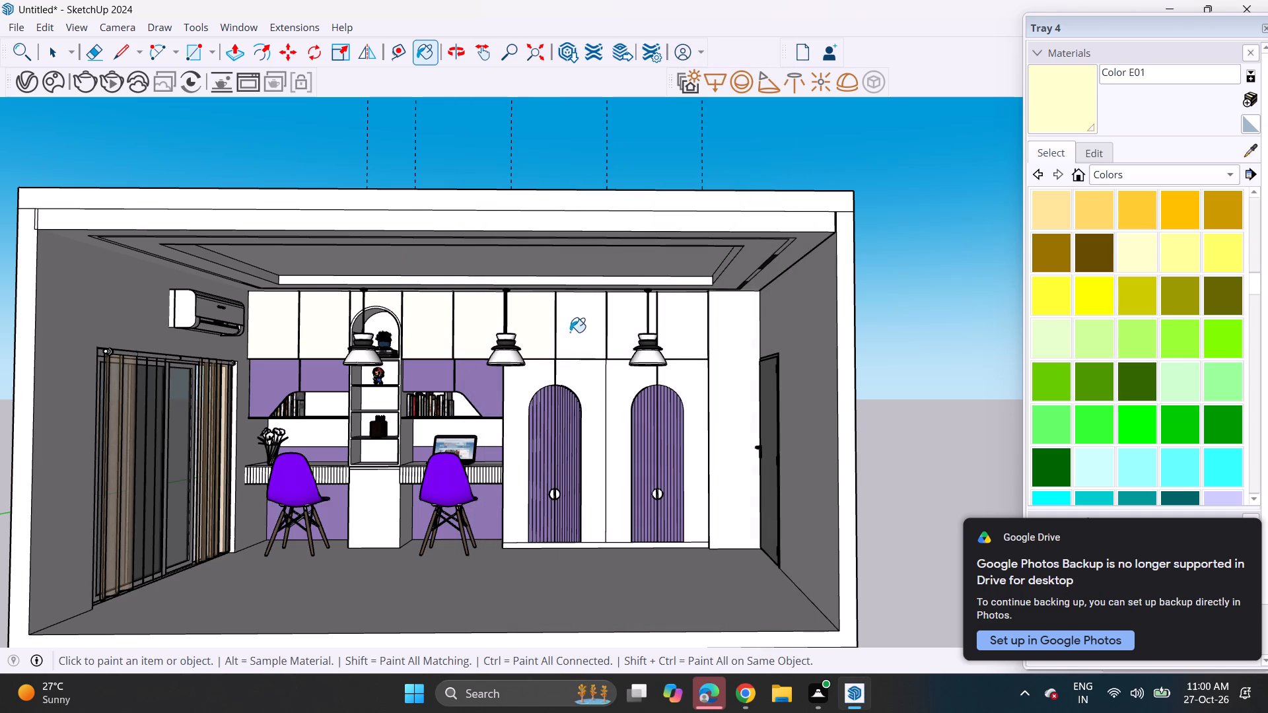
left_click(571, 332)
left_click(614, 332)
left_click(664, 319)
left_click(725, 320)
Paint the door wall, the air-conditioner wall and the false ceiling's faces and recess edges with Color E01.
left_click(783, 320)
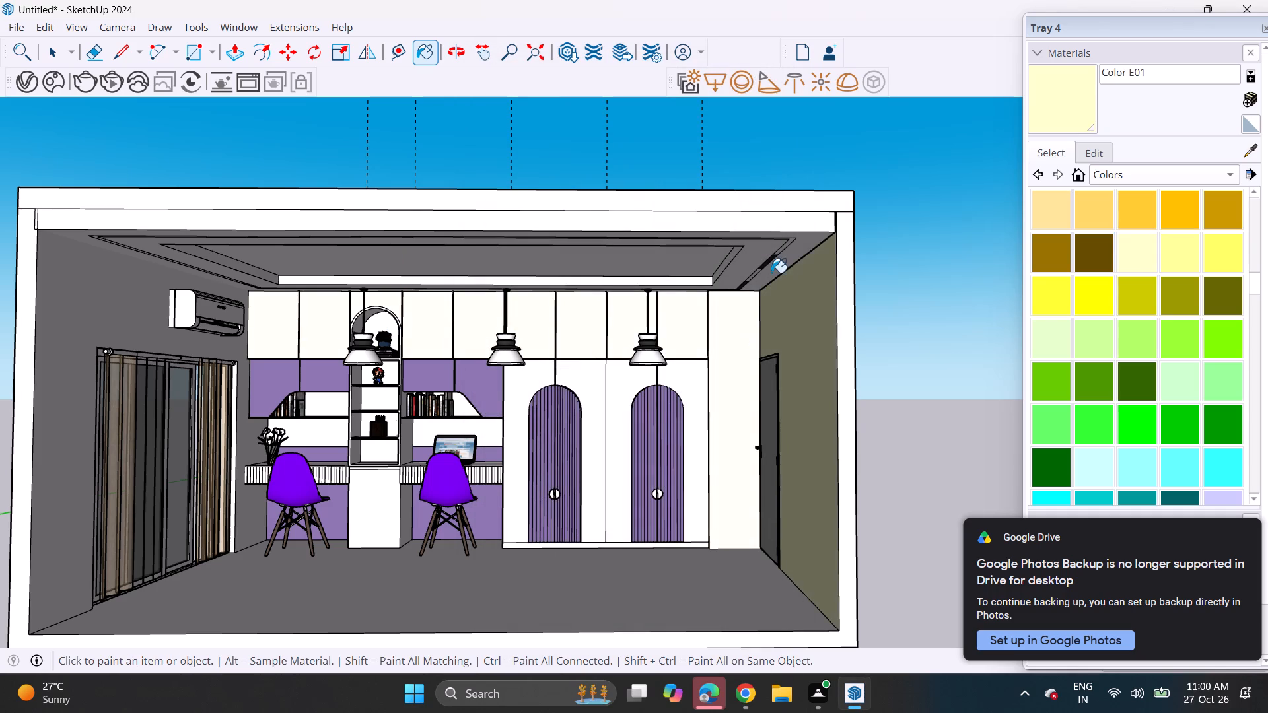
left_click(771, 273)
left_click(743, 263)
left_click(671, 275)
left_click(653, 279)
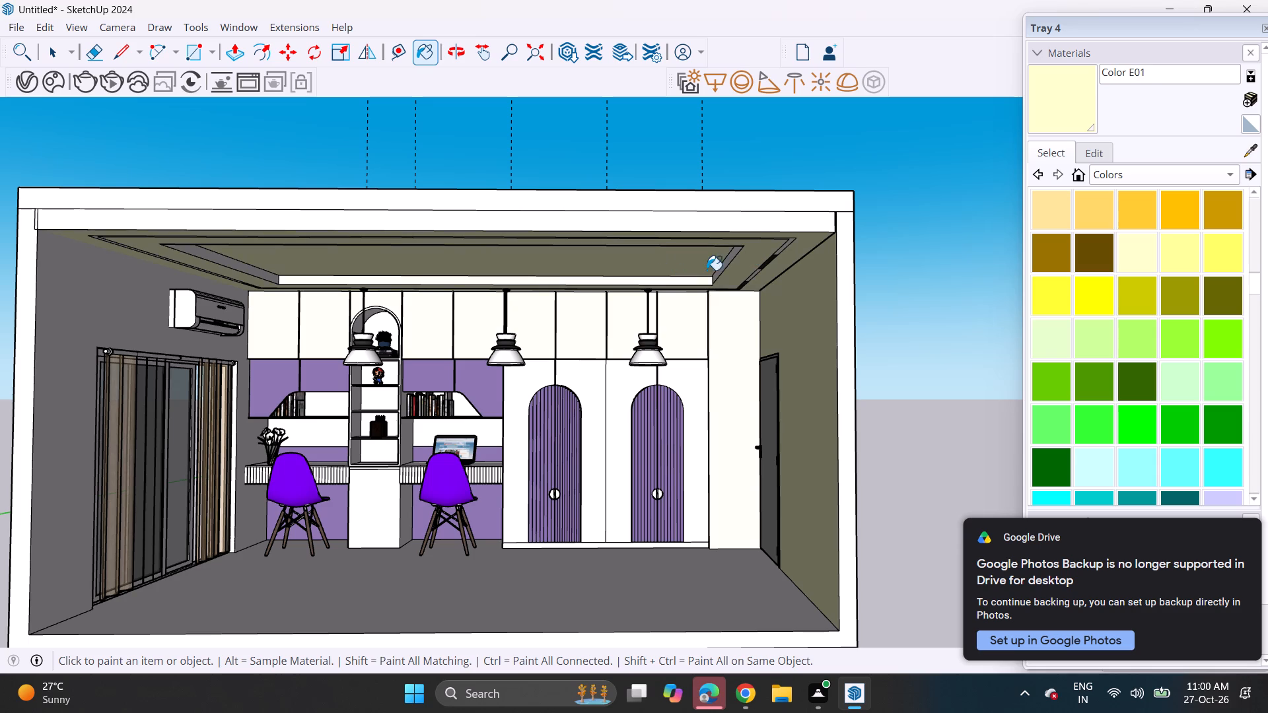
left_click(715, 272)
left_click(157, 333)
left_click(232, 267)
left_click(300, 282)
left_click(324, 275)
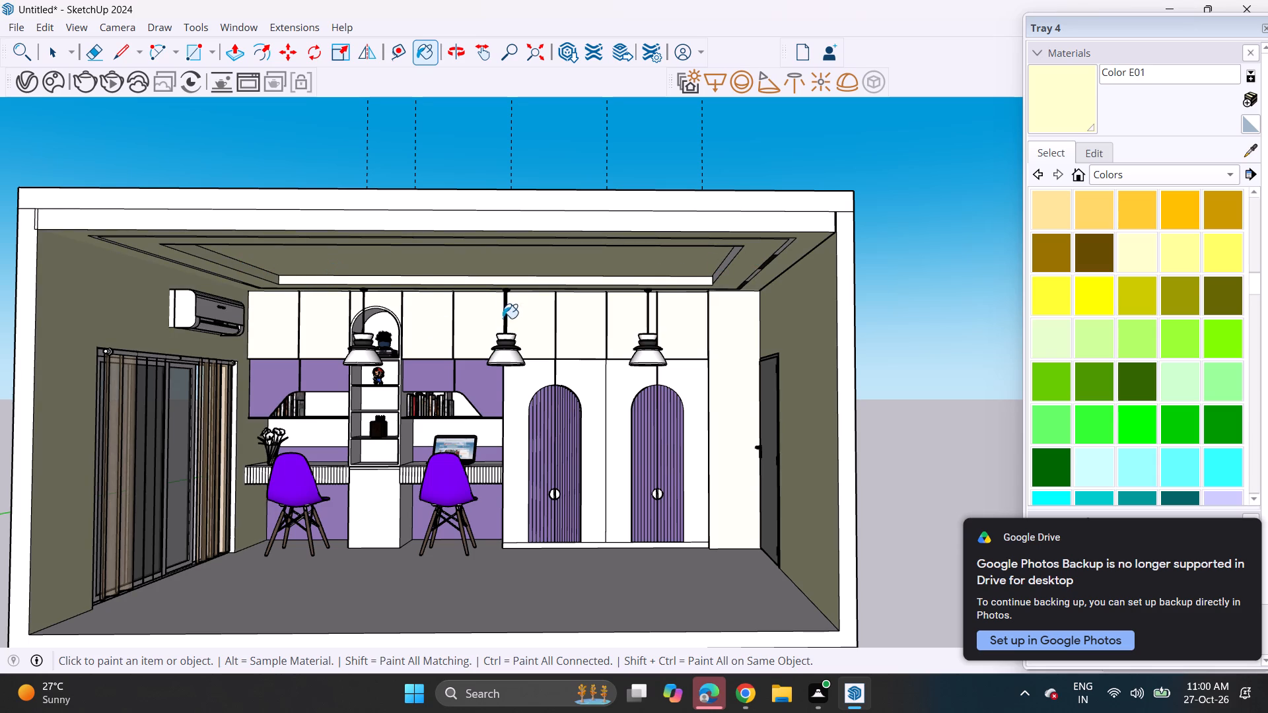
Paint the wardrobe doors, wardrobe plinth, cabinet between the desks and lowest shelf back with Color E01.
left_click(511, 431)
left_click(592, 477)
left_click(618, 442)
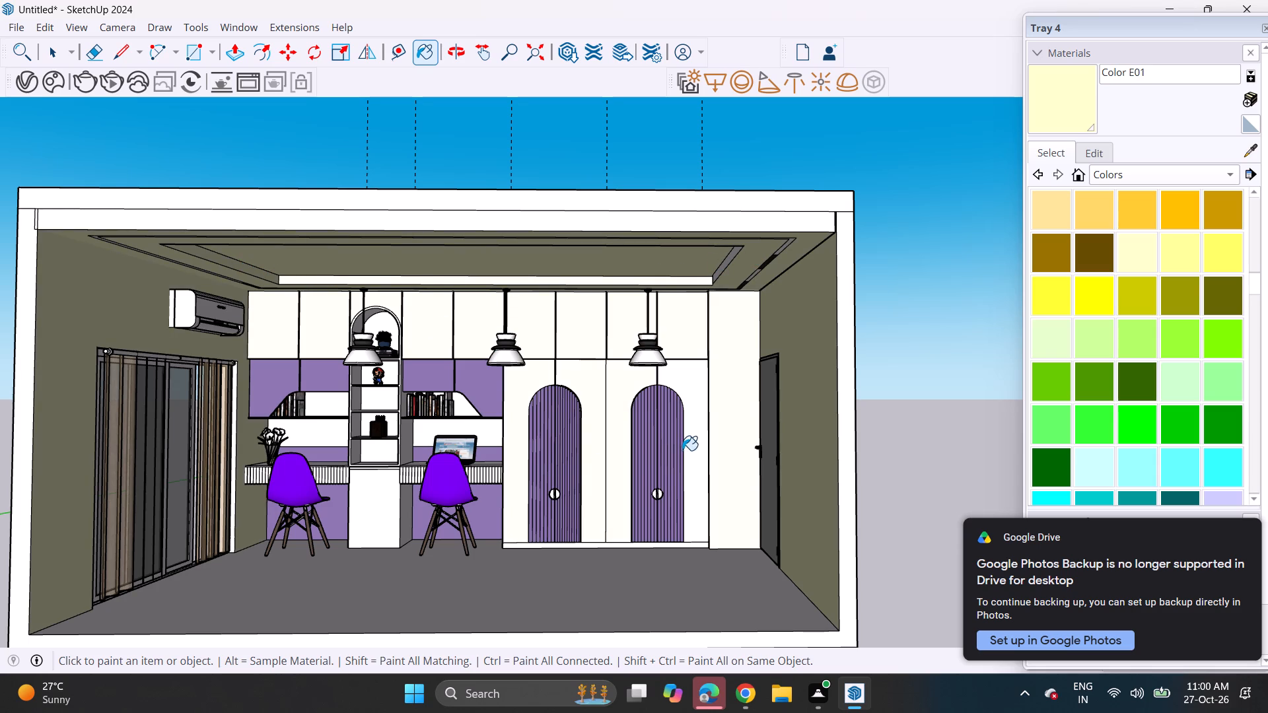
left_click(686, 452)
left_click(698, 546)
left_click(356, 518)
left_click(374, 450)
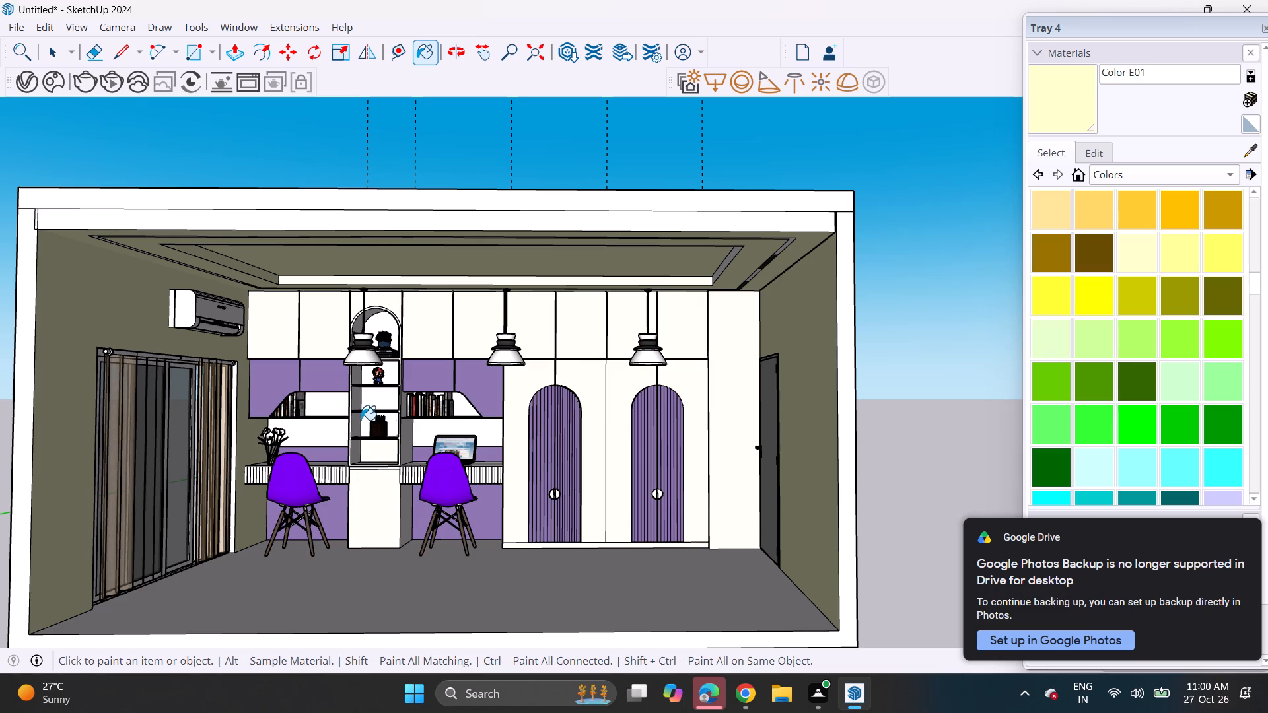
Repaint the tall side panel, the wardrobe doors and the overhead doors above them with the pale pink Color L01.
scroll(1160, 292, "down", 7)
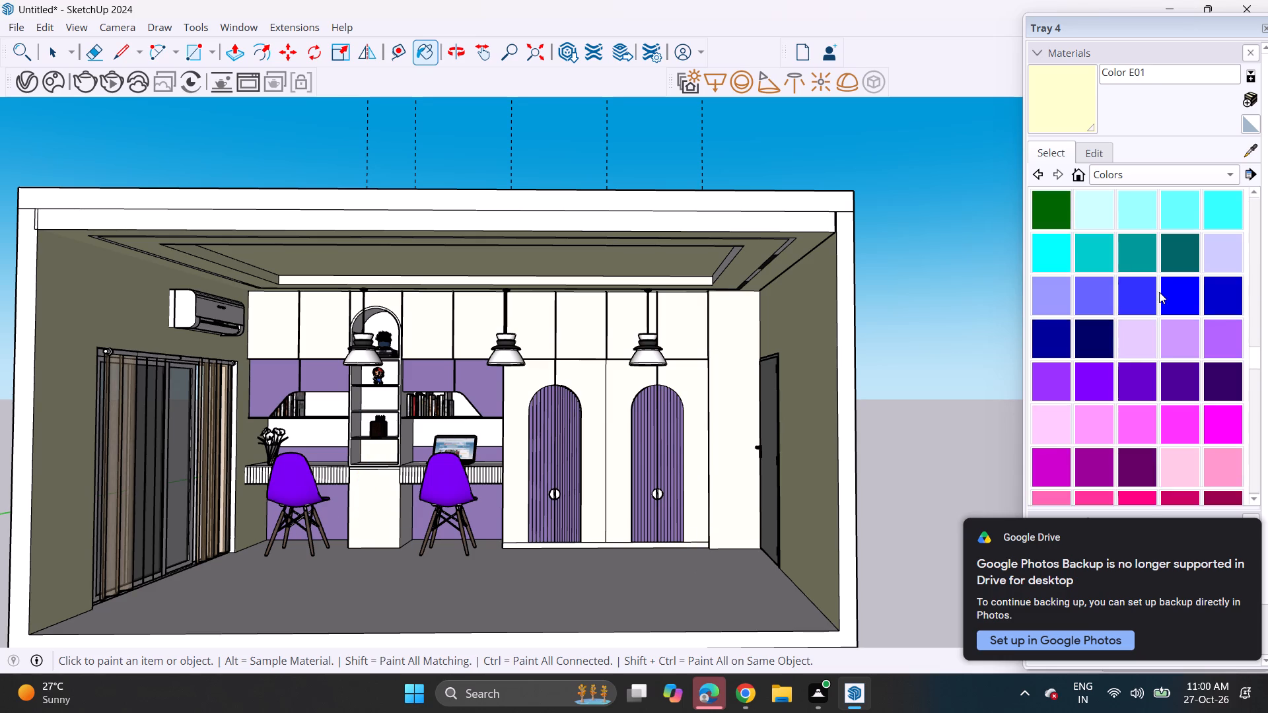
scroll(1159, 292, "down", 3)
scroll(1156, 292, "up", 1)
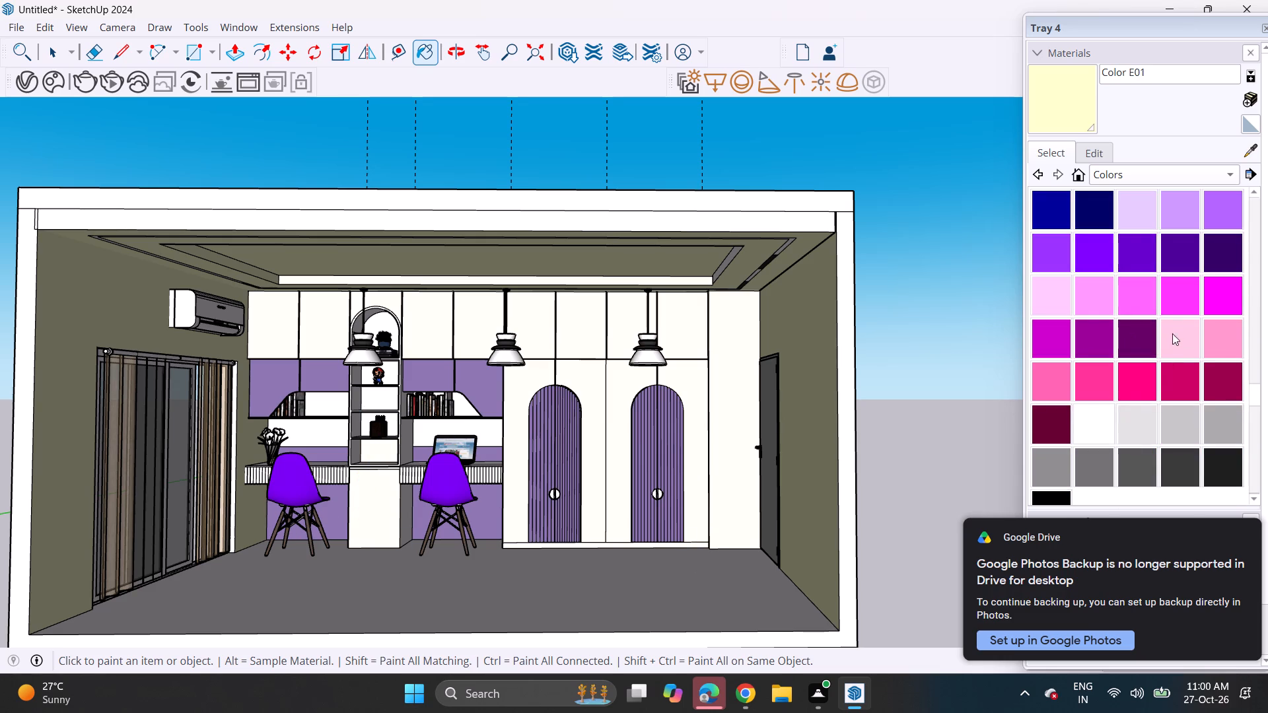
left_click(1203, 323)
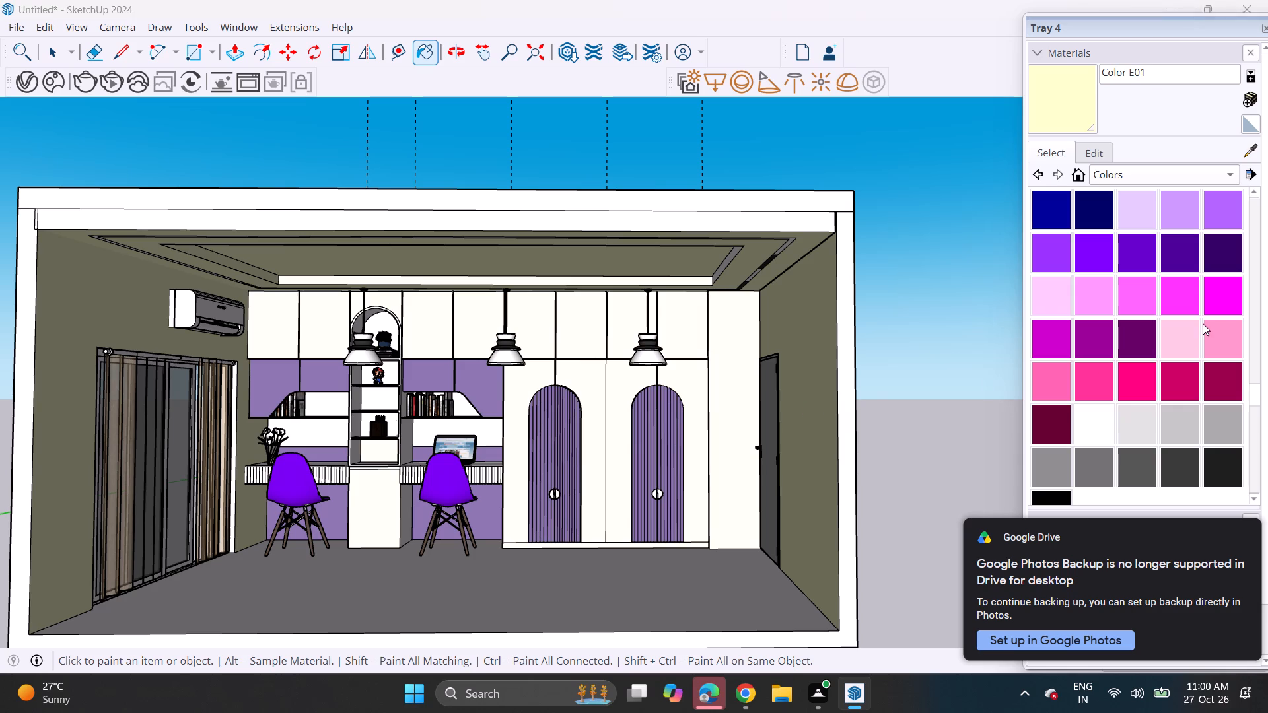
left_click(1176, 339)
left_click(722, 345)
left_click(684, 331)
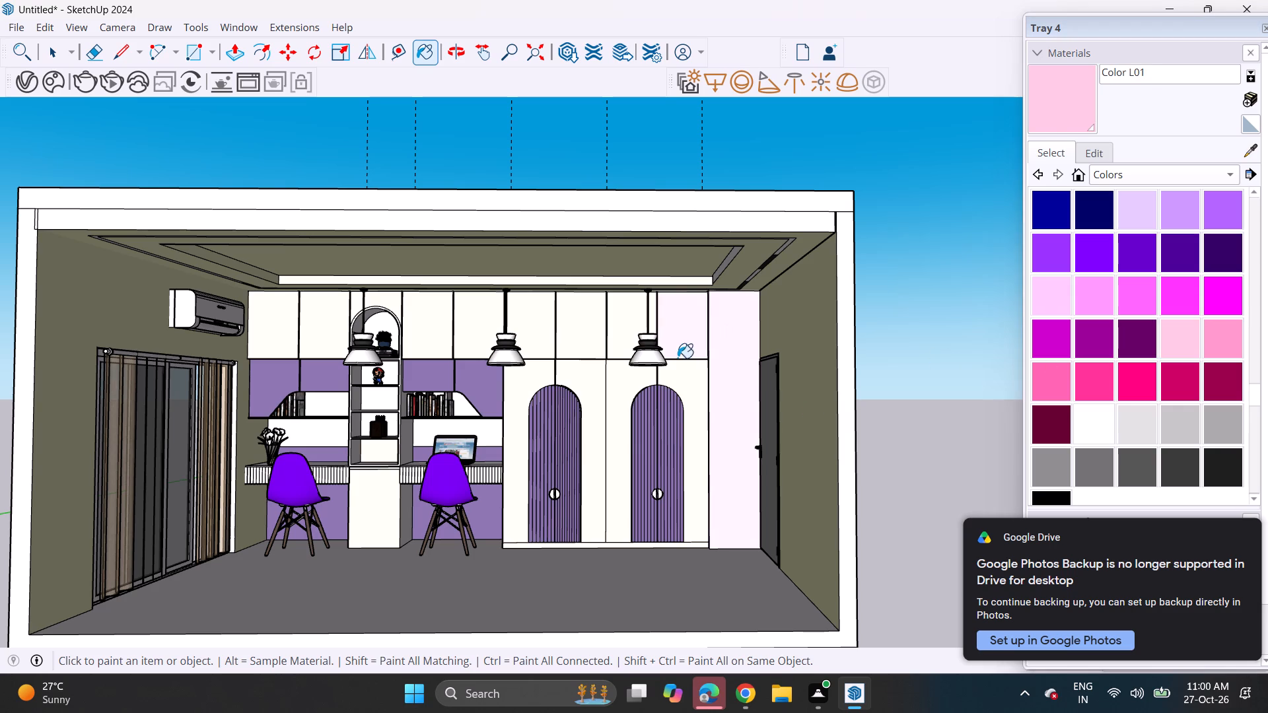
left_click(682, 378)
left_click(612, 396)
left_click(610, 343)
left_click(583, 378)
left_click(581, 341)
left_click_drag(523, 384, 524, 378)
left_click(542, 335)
Paint the overhead doors above the desks and the arched niche's surround and back with Color L01.
left_click(454, 336)
left_click(477, 330)
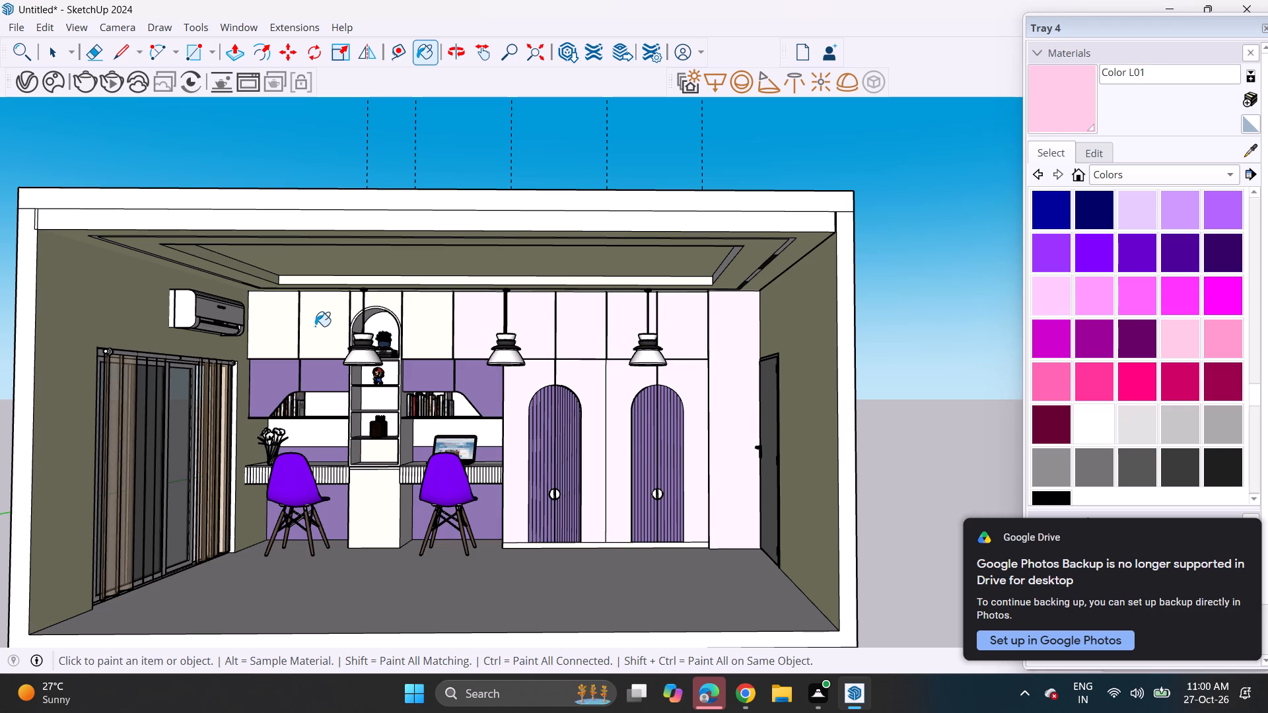
left_click(380, 299)
left_click(392, 312)
left_click(393, 319)
left_click(399, 317)
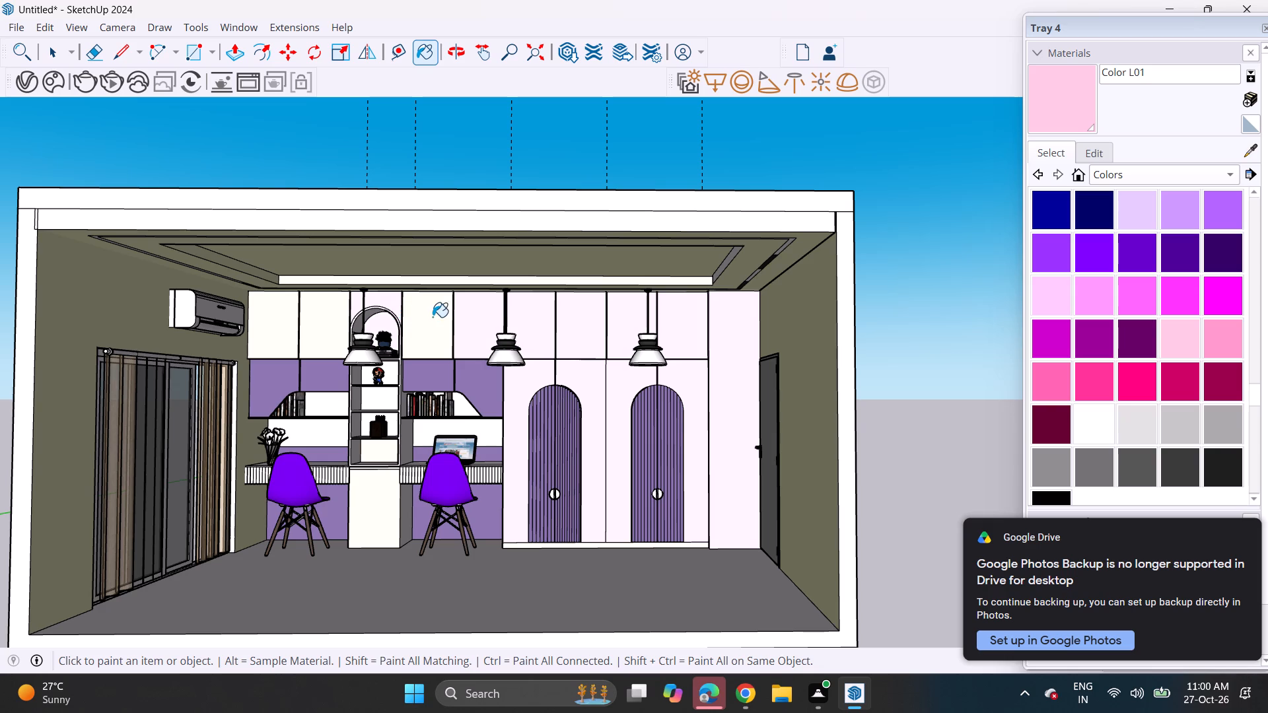
left_click(433, 317)
left_click(332, 320)
left_click(283, 321)
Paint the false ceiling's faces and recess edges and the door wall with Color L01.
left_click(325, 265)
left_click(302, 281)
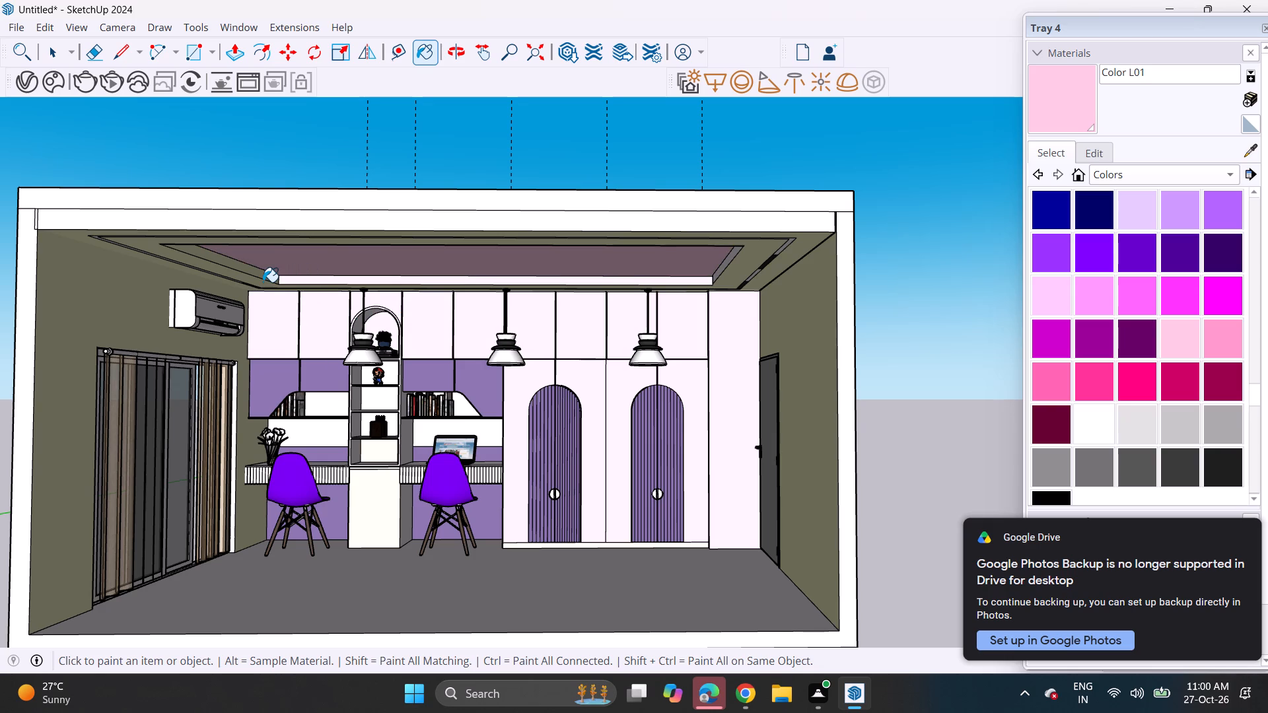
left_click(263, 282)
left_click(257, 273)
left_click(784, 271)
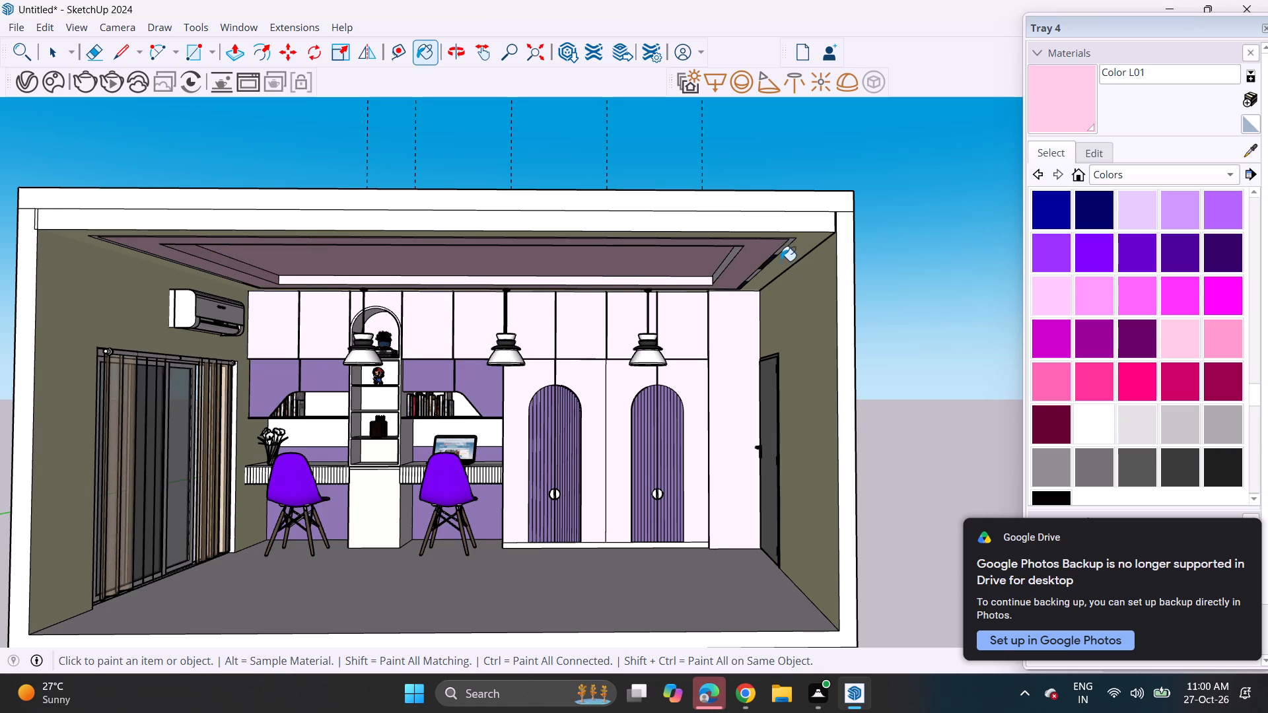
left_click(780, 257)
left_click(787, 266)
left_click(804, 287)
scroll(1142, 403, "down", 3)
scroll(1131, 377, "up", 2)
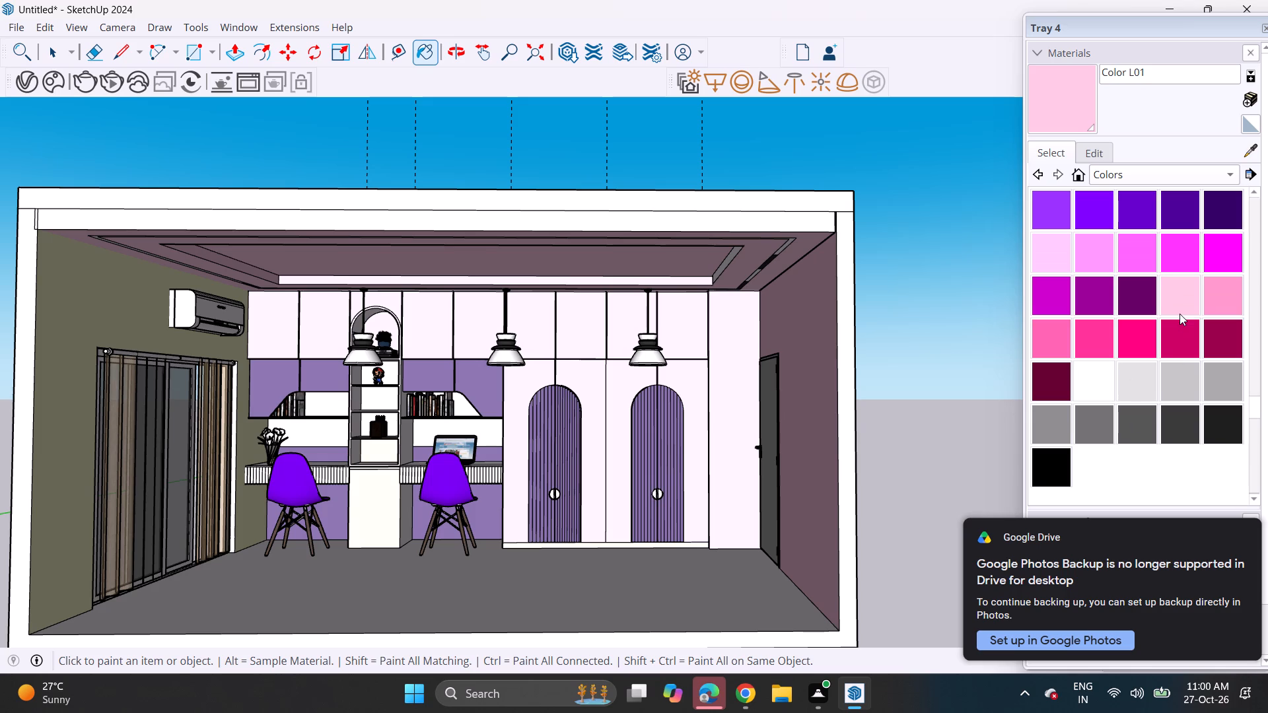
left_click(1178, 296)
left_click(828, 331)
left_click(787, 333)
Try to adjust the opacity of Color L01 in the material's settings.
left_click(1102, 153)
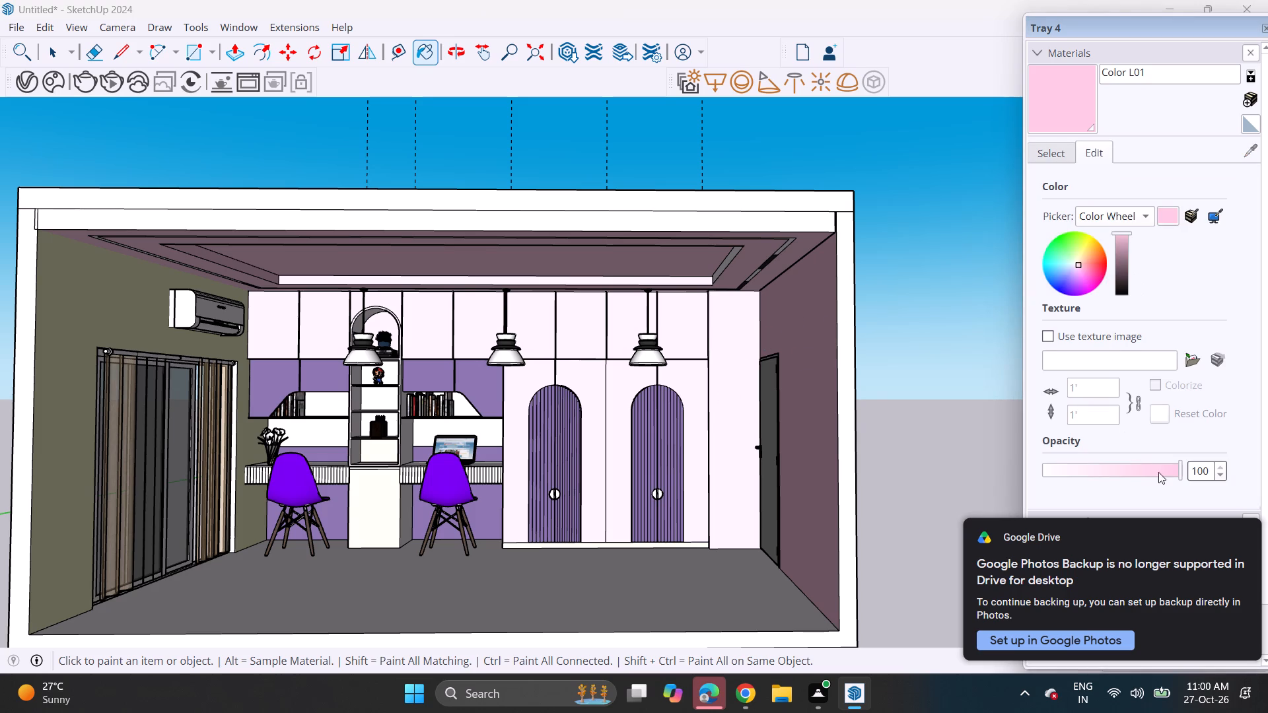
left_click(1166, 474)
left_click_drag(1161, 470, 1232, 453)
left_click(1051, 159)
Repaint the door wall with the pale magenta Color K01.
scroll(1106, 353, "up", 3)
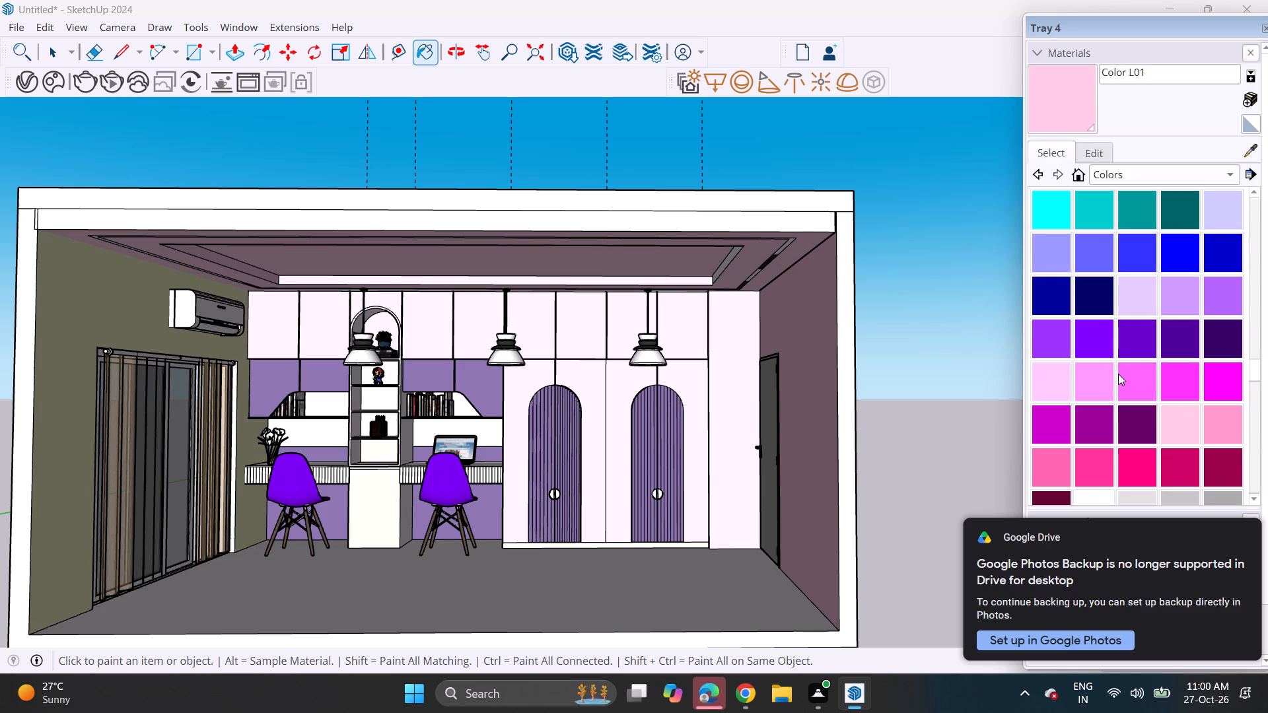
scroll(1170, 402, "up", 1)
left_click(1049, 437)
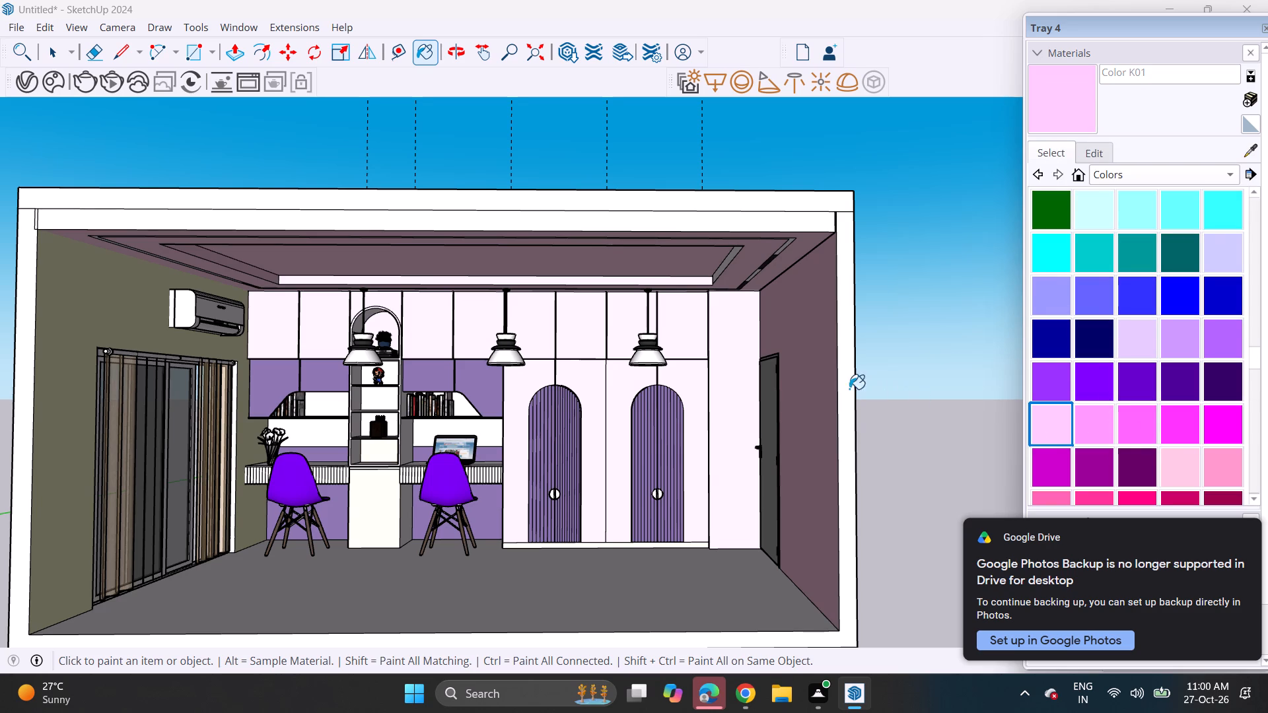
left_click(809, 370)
Choose 0030_OldLace from the Colors-Named collection and paint the door wall and most of the false ceiling with it.
scroll(1181, 370, "up", 2)
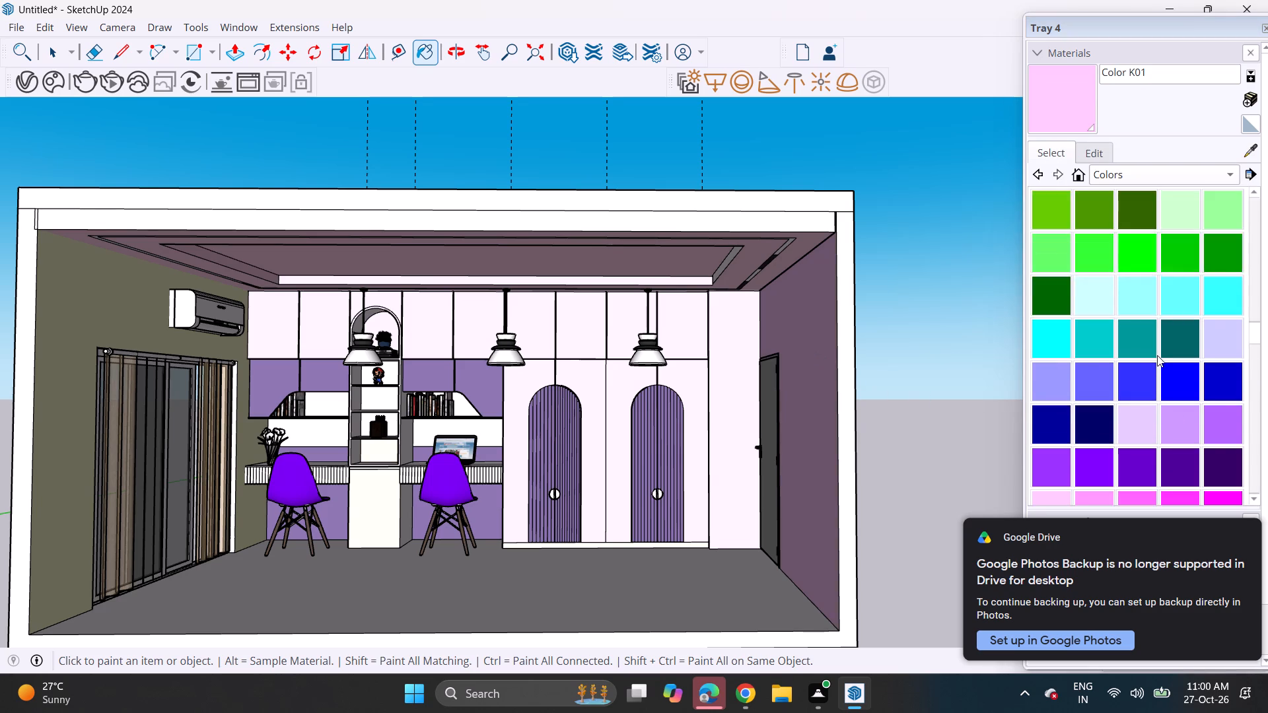
scroll(1156, 354, "up", 3)
left_click(1134, 171)
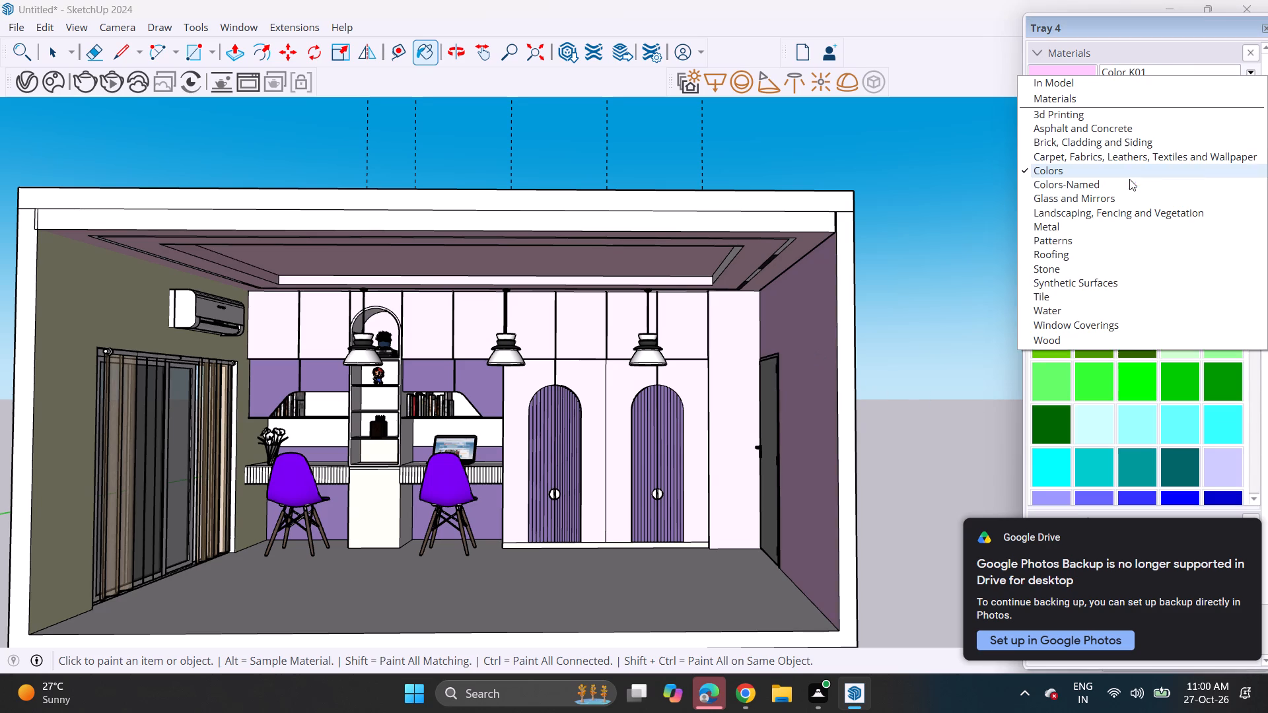
left_click(1090, 182)
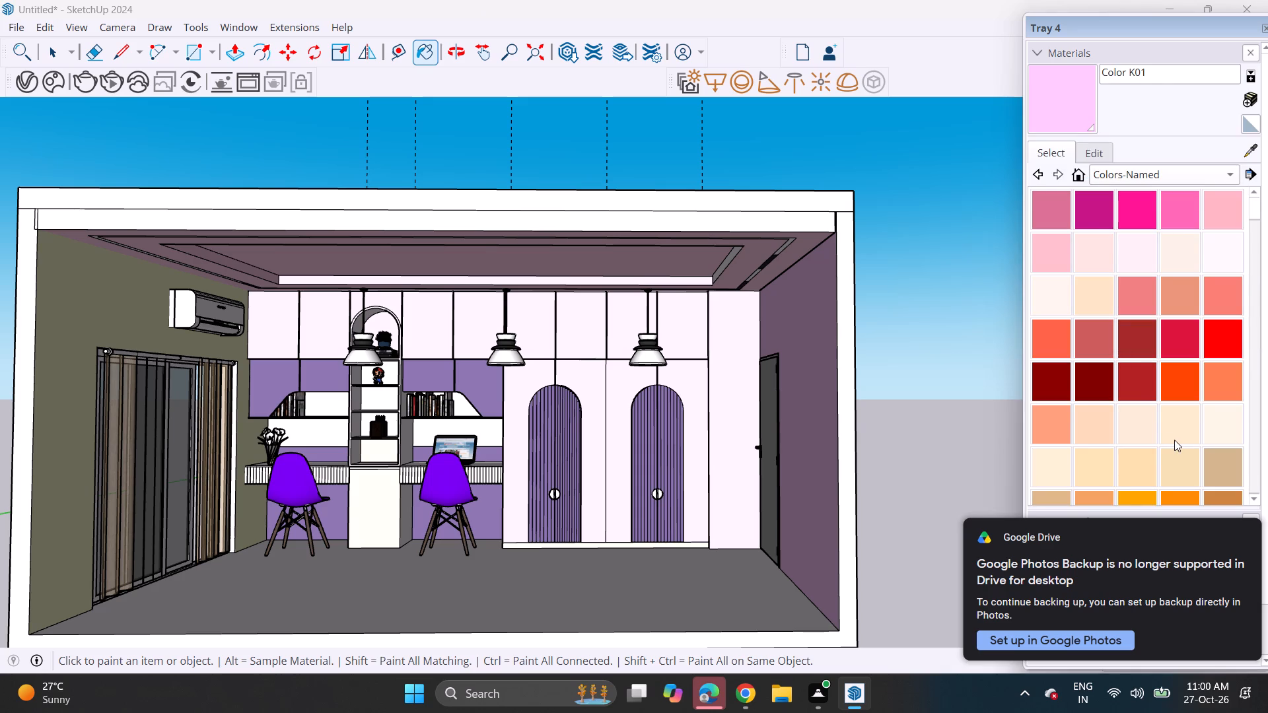
left_click(1213, 428)
left_click(810, 358)
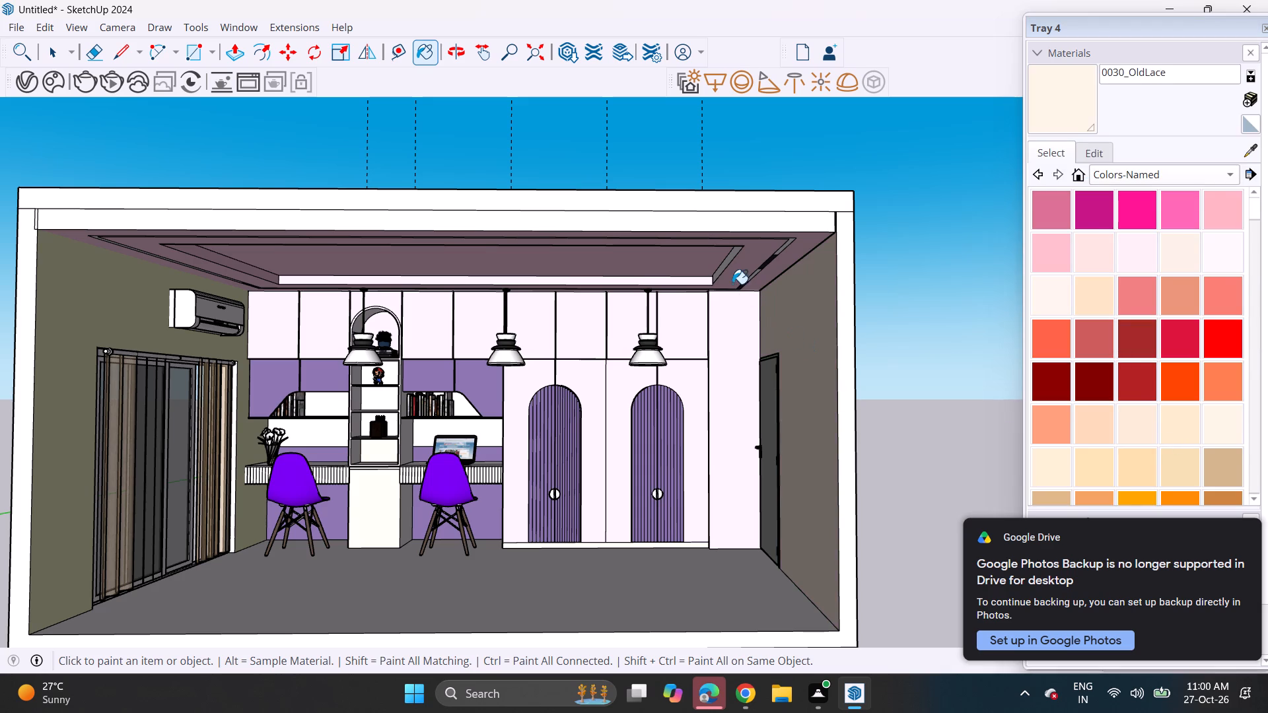
left_click(726, 275)
left_click(699, 265)
left_click(700, 283)
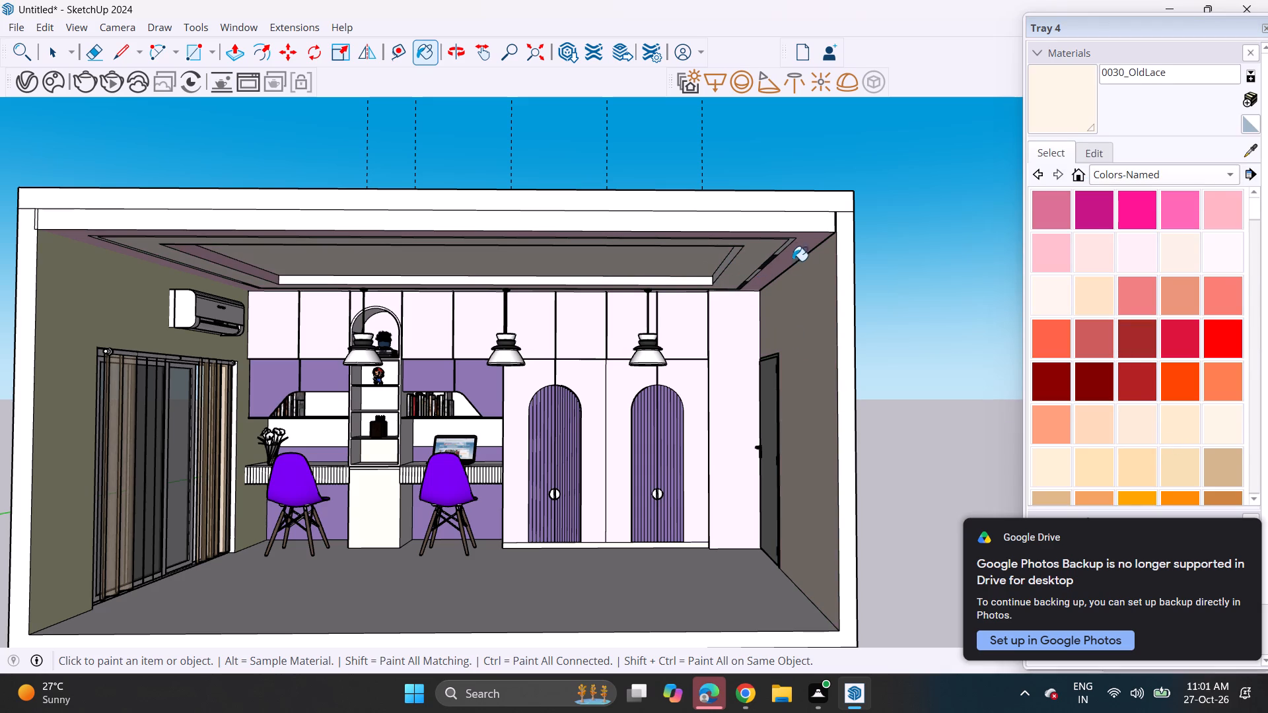
left_click(789, 255)
Repaint the tall side panel, the wardrobe doors and the overhead doors above them with 0030_OldLace.
left_click(728, 353)
left_click(695, 387)
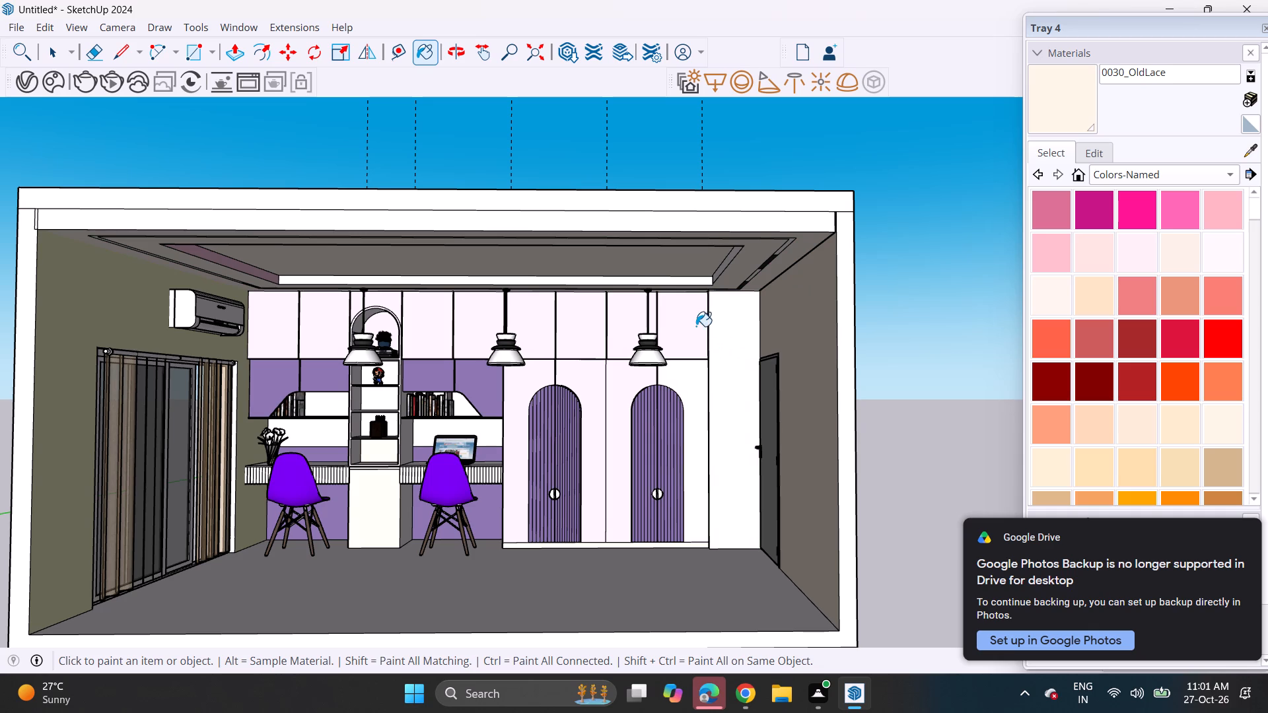
left_click(696, 326)
left_click(639, 384)
left_click(622, 342)
left_click(598, 390)
left_click(593, 335)
left_click_drag(555, 380, 546, 376)
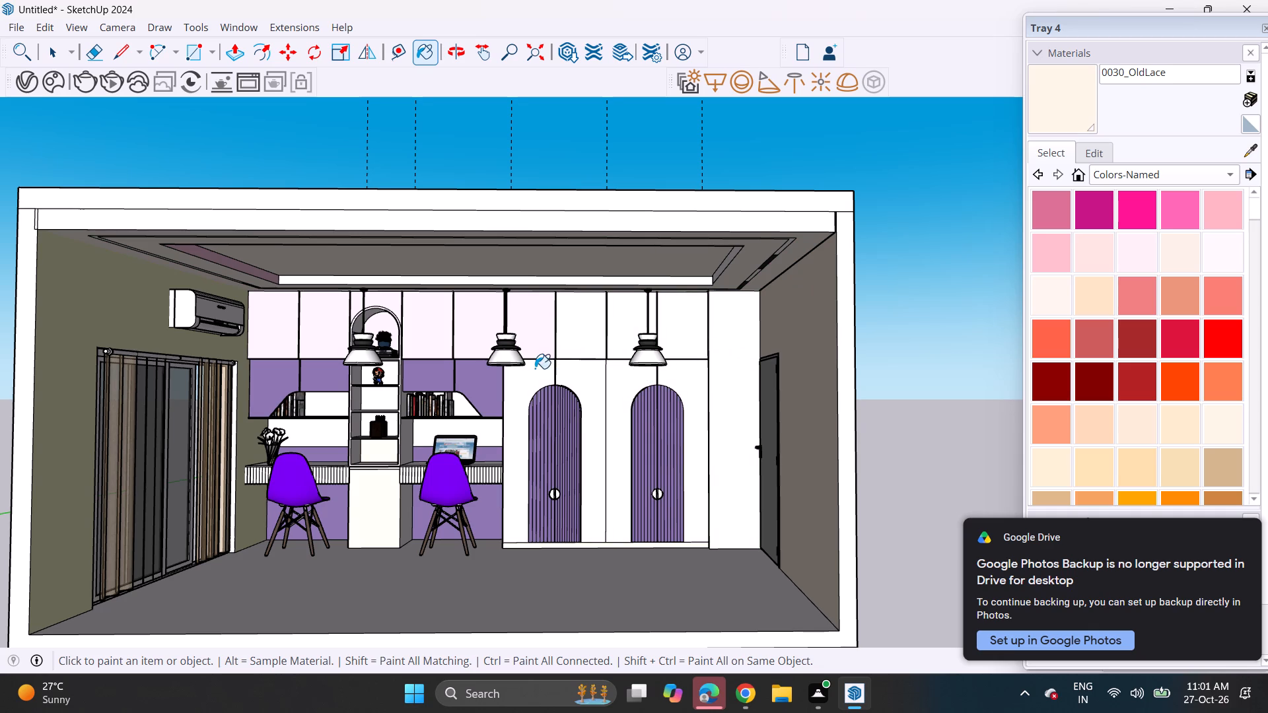
left_click(535, 368)
left_click(542, 331)
Repaint the overhead doors above the desks and the panel over the arched niche with 0030_OldLace.
left_click(452, 306)
left_click(422, 352)
left_click(469, 331)
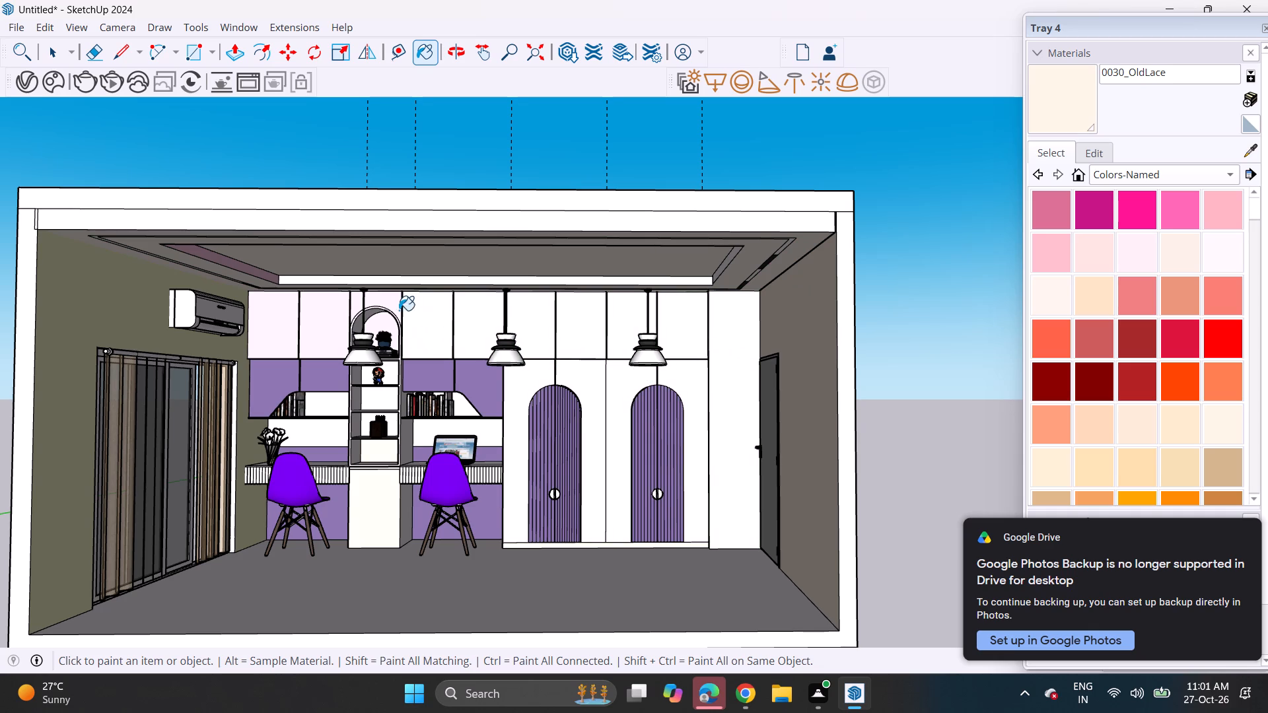
left_click(392, 306)
left_click(336, 308)
left_click(293, 321)
Paint the air-conditioner wall and the remaining pink recess edges of the false ceiling with 0030_OldLace.
left_click(139, 343)
left_click(254, 263)
left_click(262, 271)
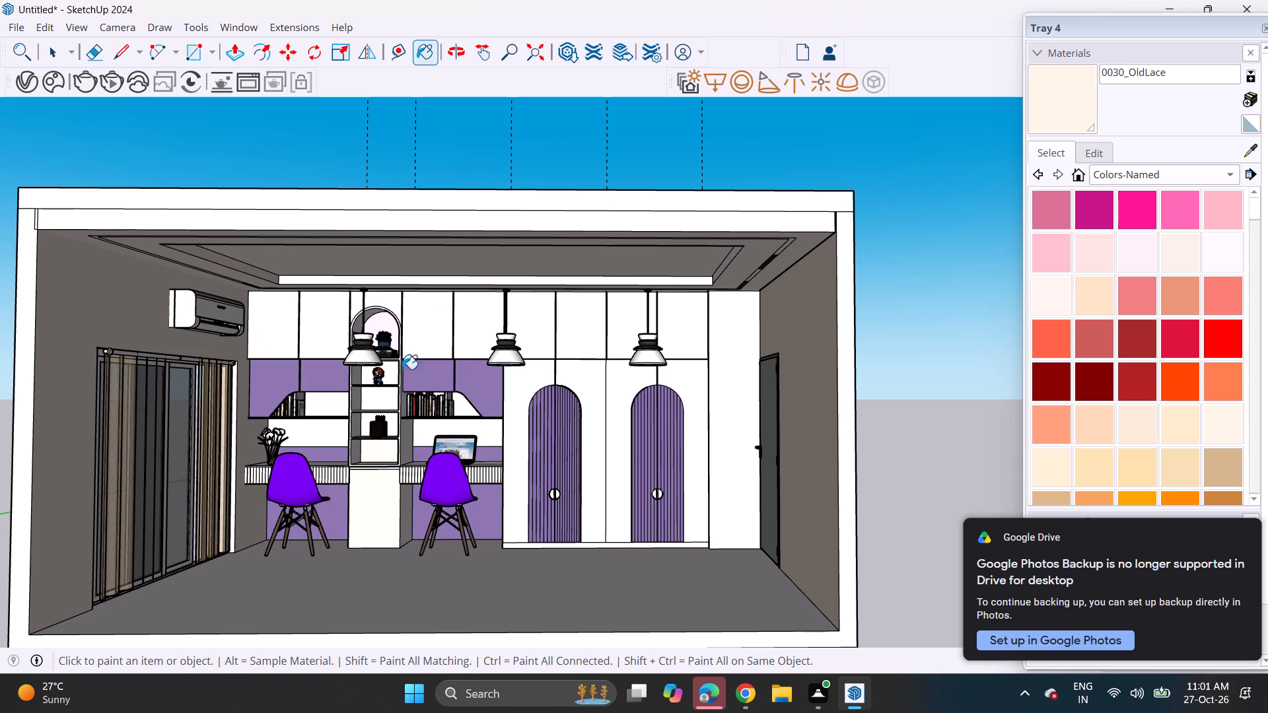
Paint the back panels beneath the bookshelves and the cabinet between the desks with 0030_OldLace.
left_click(440, 429)
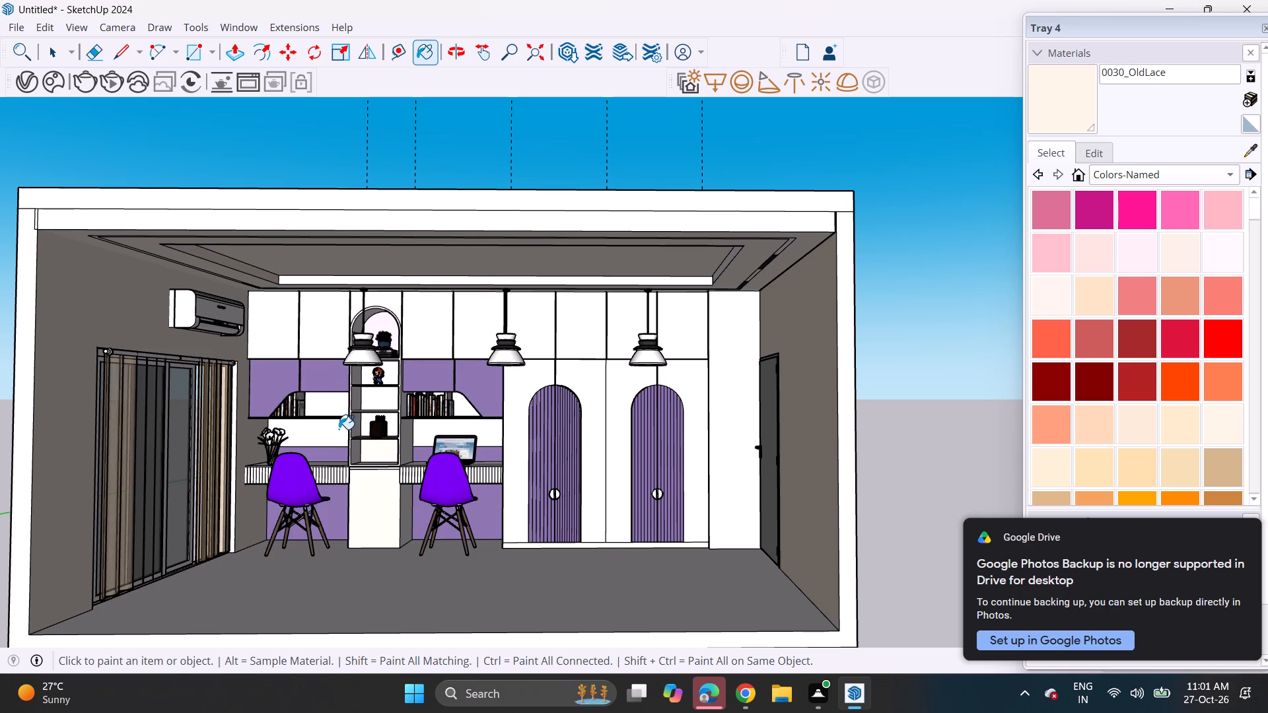
left_click(339, 429)
left_click(379, 522)
Open the file commands for the untitled model.
scroll(372, 512, "up", 2)
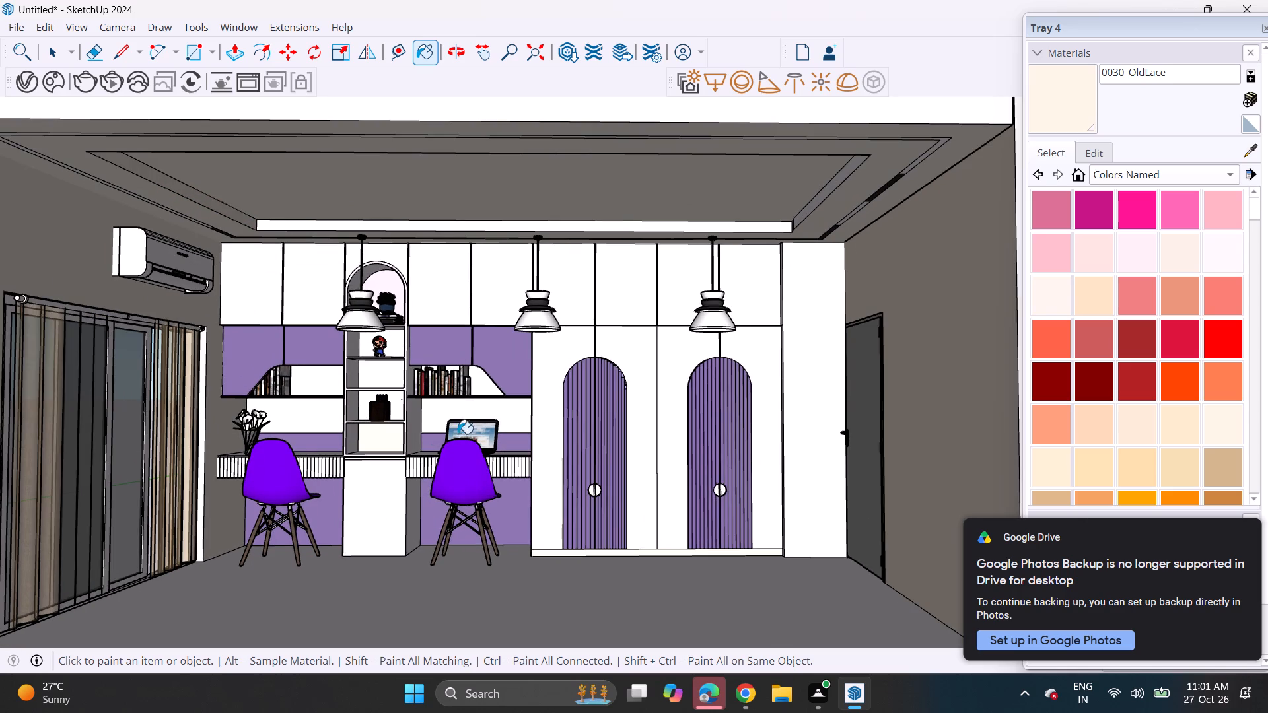
left_click(24, 25)
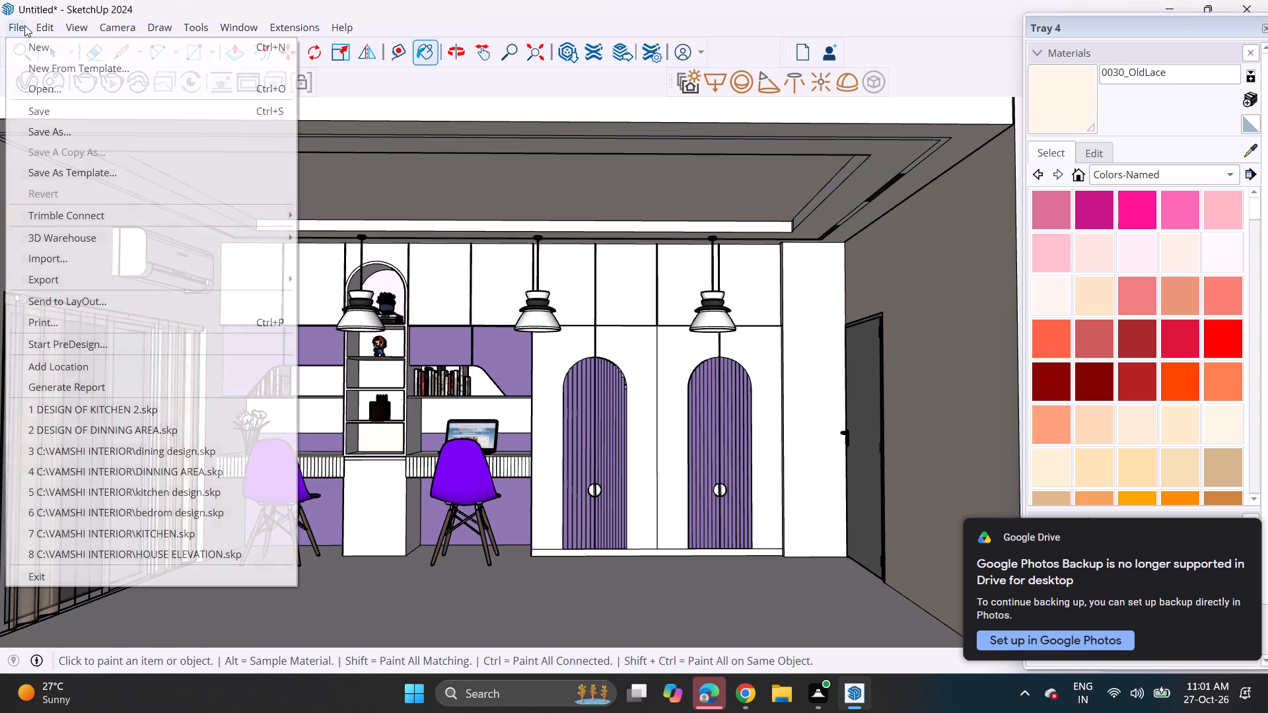
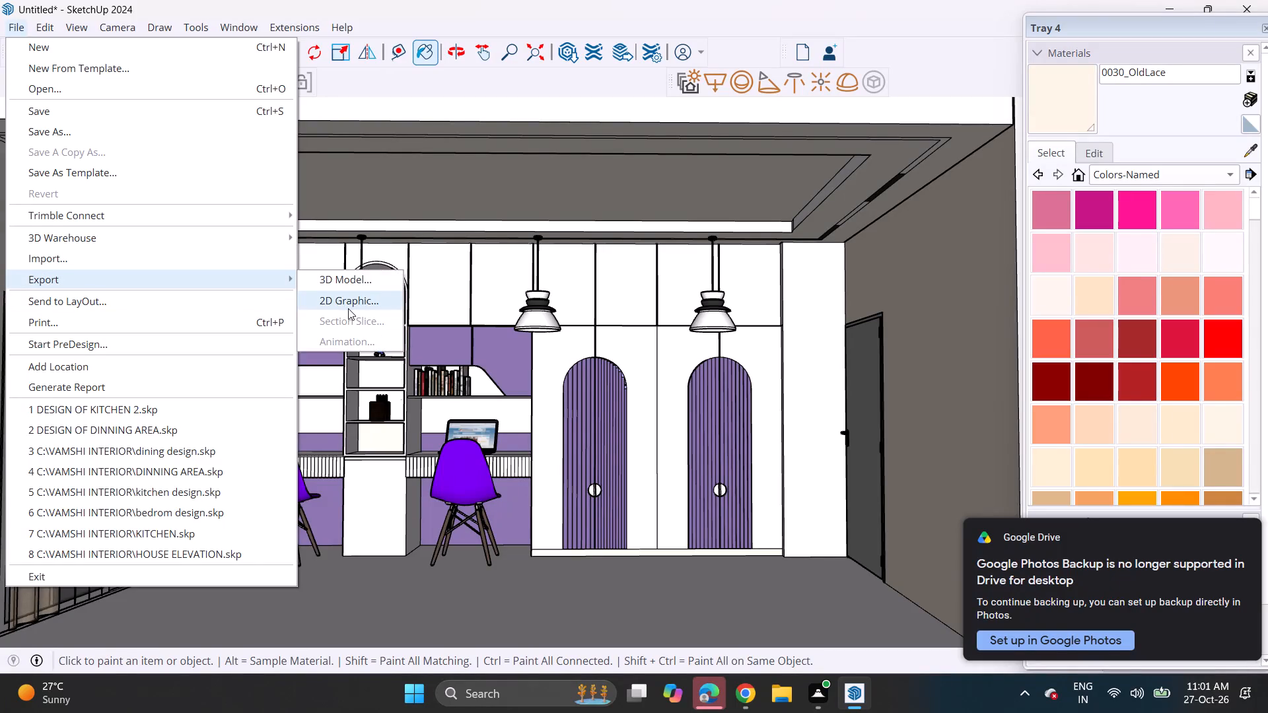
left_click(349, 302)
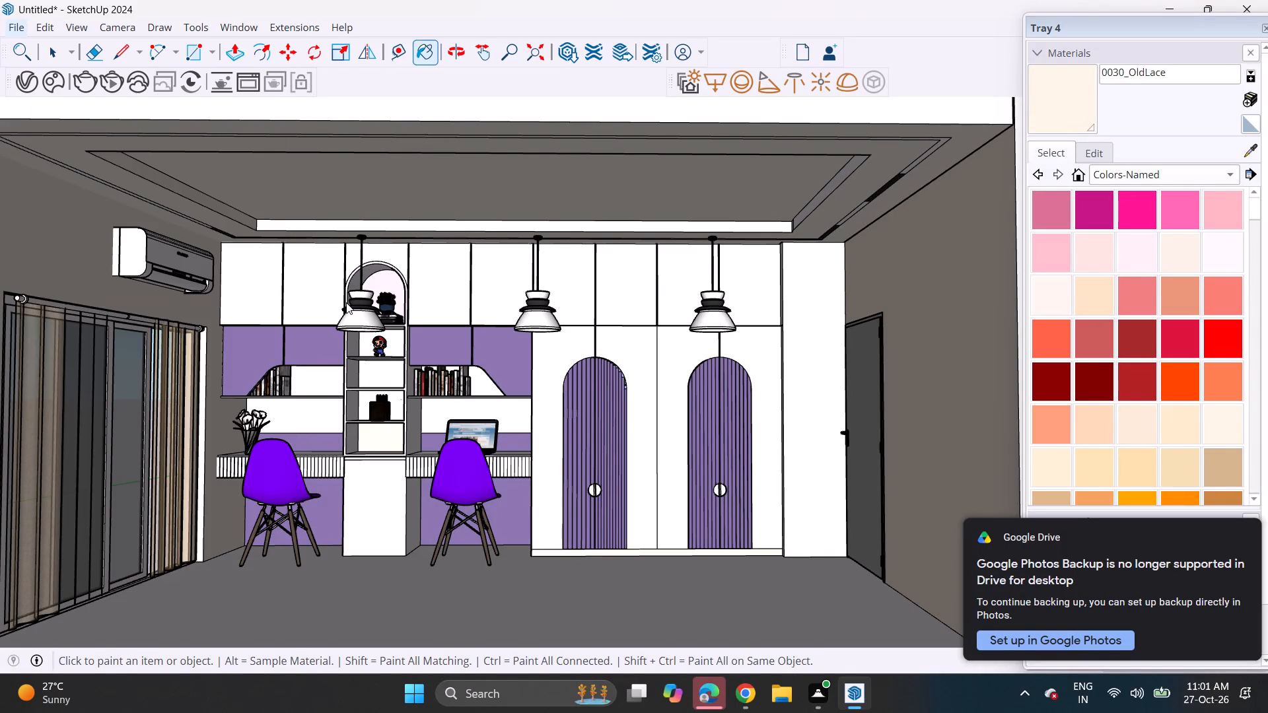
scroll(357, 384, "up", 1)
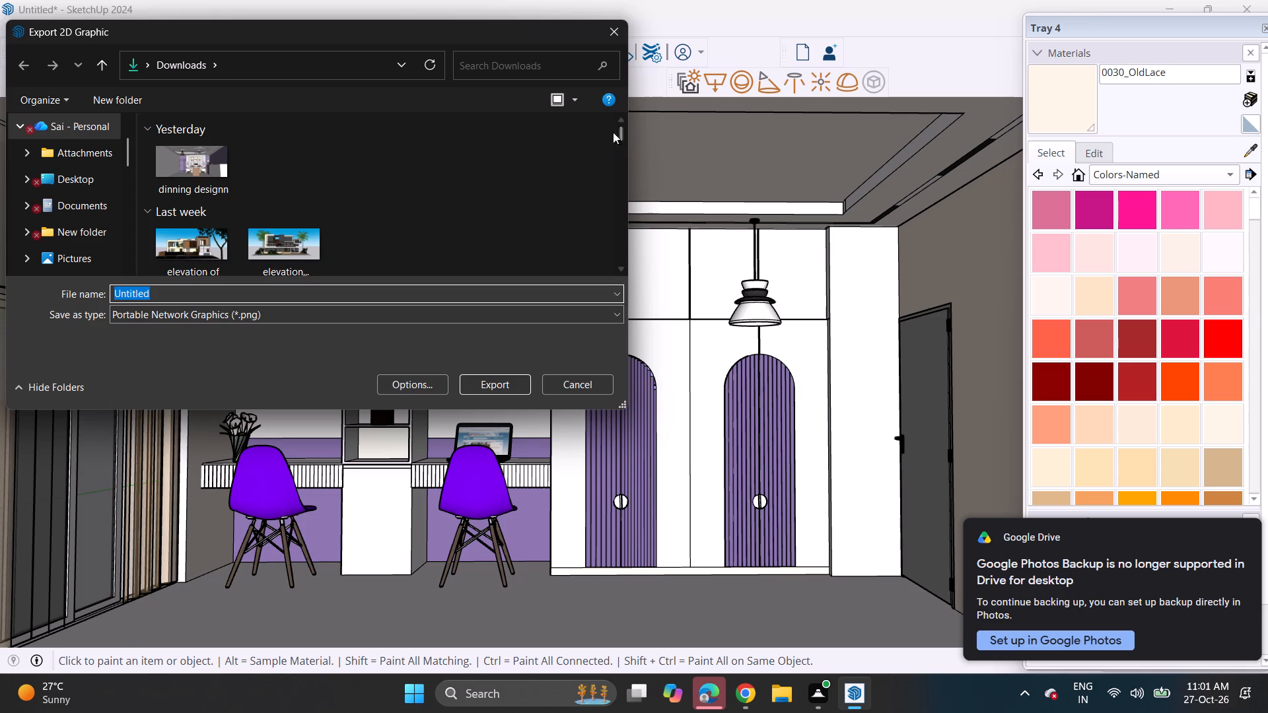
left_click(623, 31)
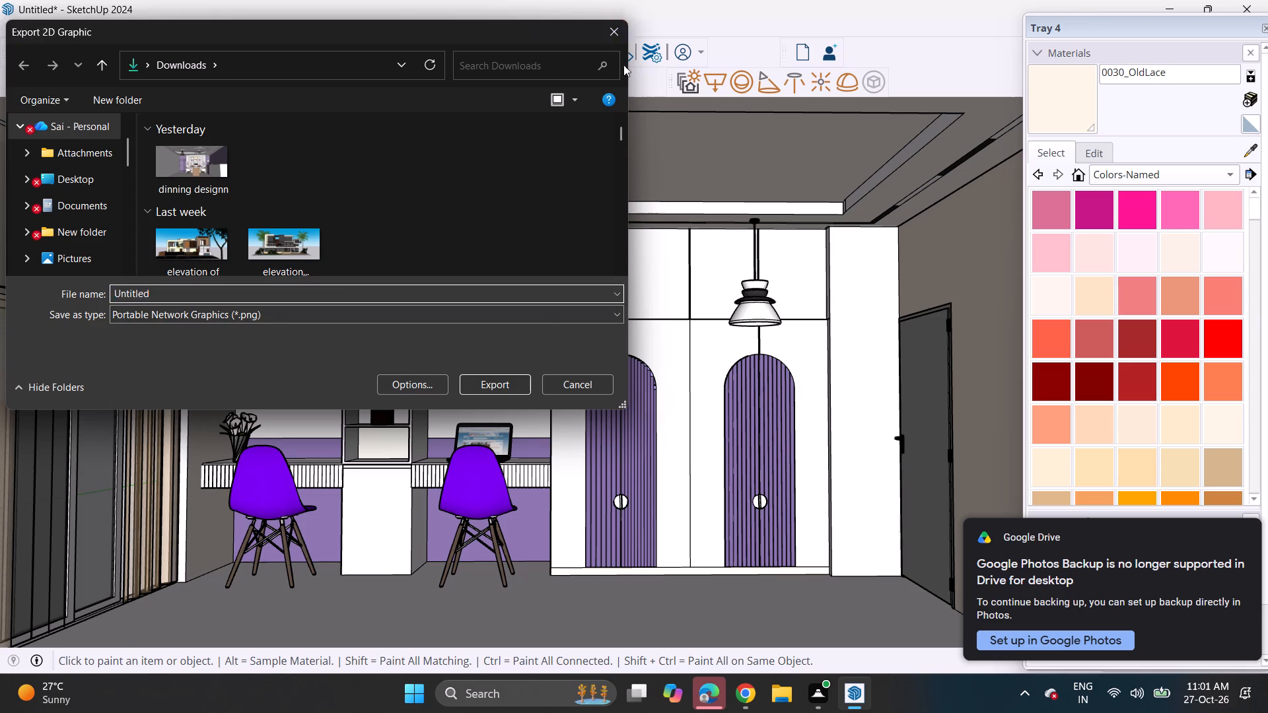
Reframe the view closer on the wardrobe and study wall and export it as PNG image WARDROBE into the VAMSHI INTERIOR folder.
scroll(497, 362, "up", 2)
middle_click_drag(475, 372, 472, 354, "shift")
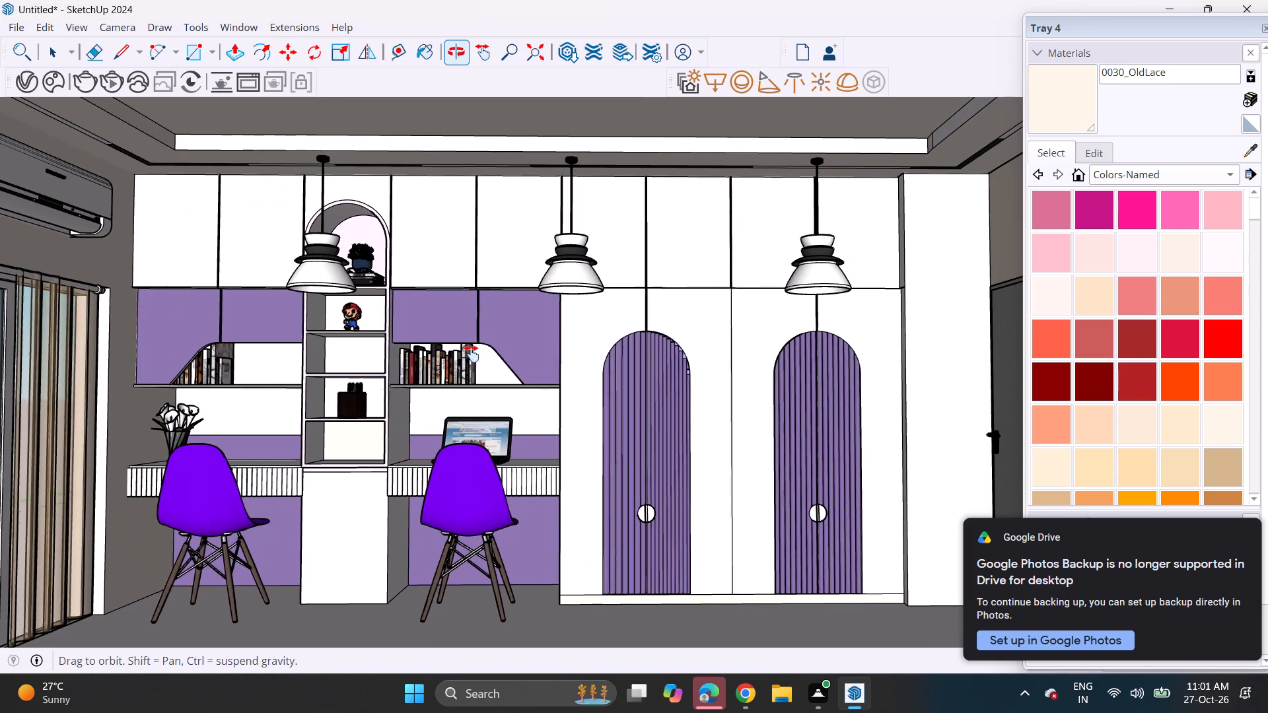
middle_click_drag(472, 354, 453, 351, "shift")
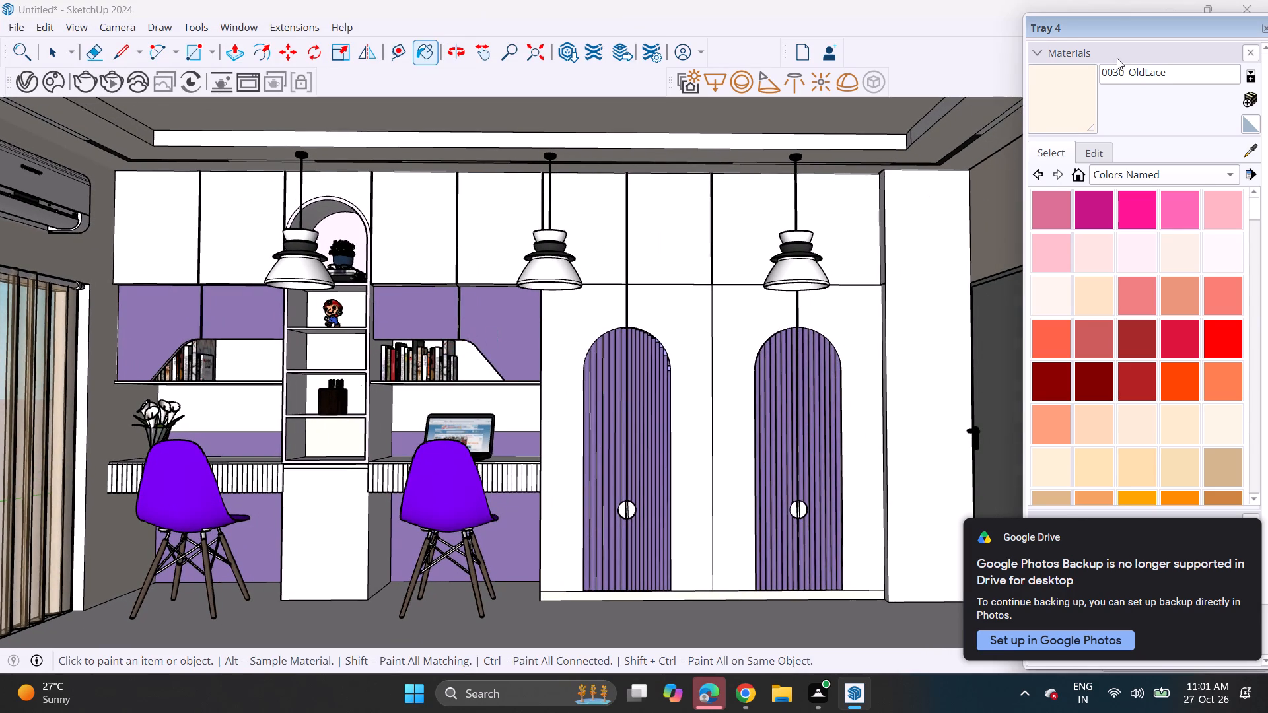
left_click_drag(1059, 25, 1266, 203)
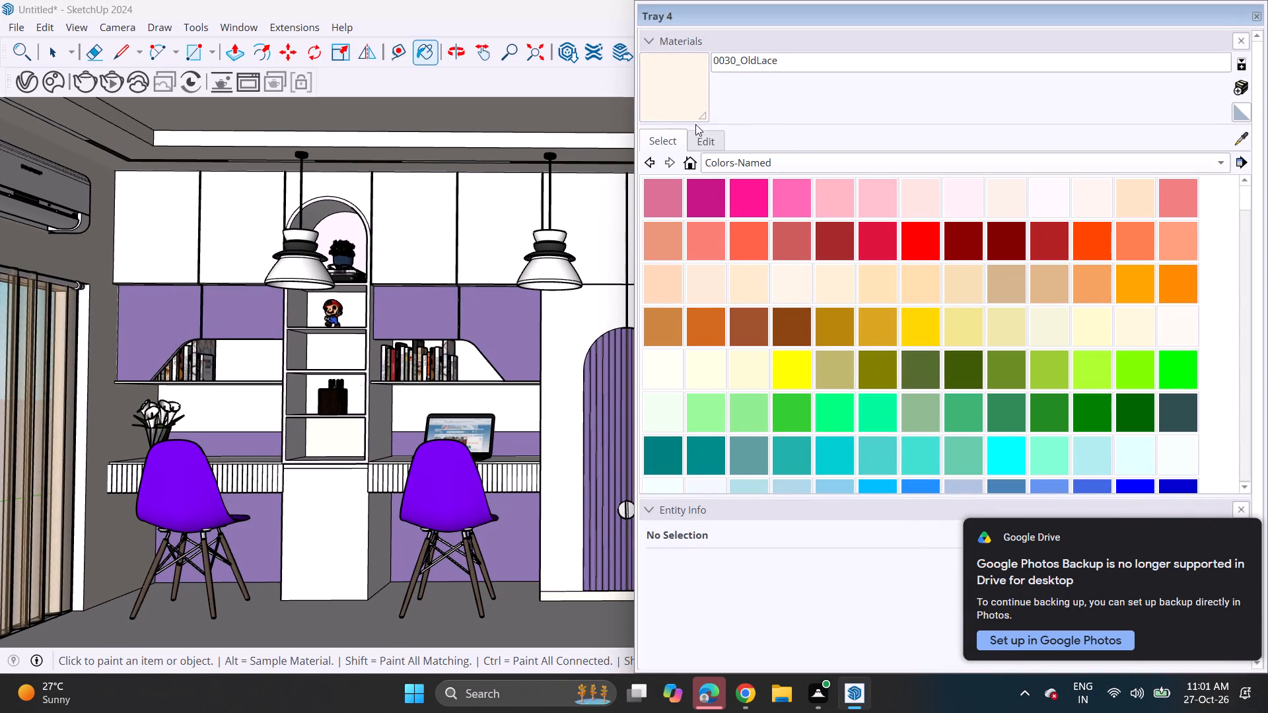
left_click_drag(636, 109, 1102, 119)
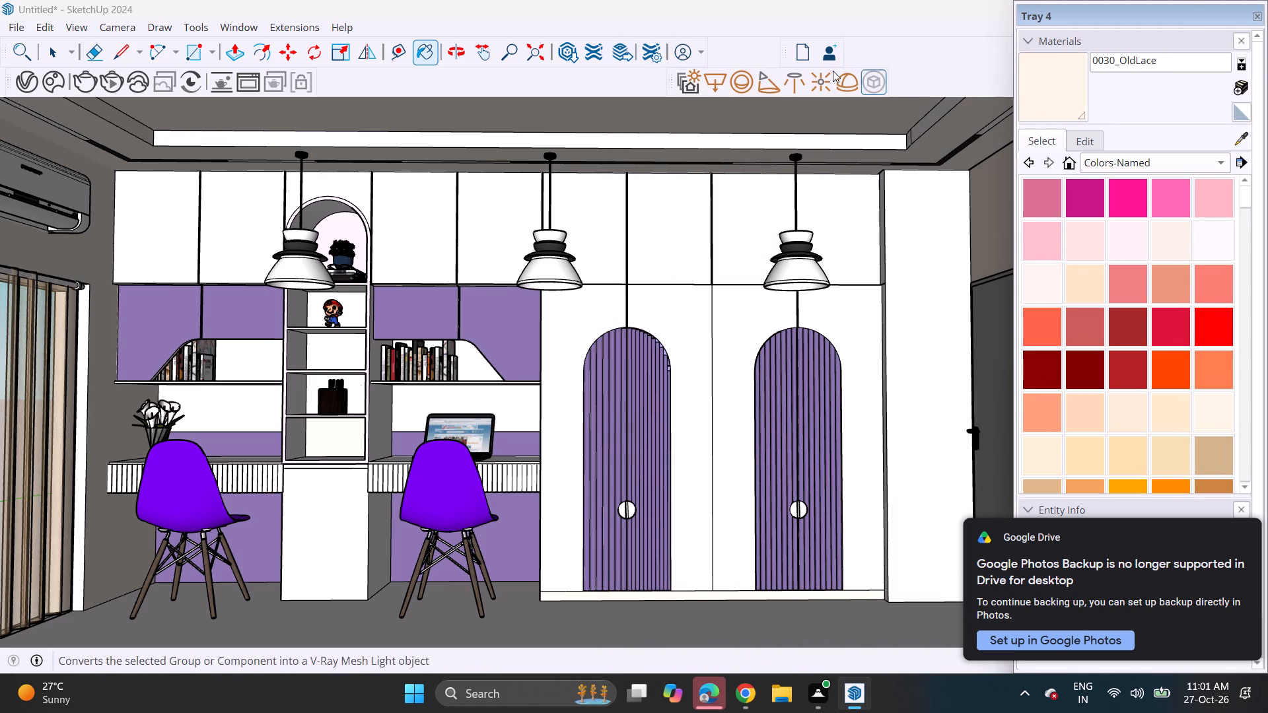
left_click(11, 30)
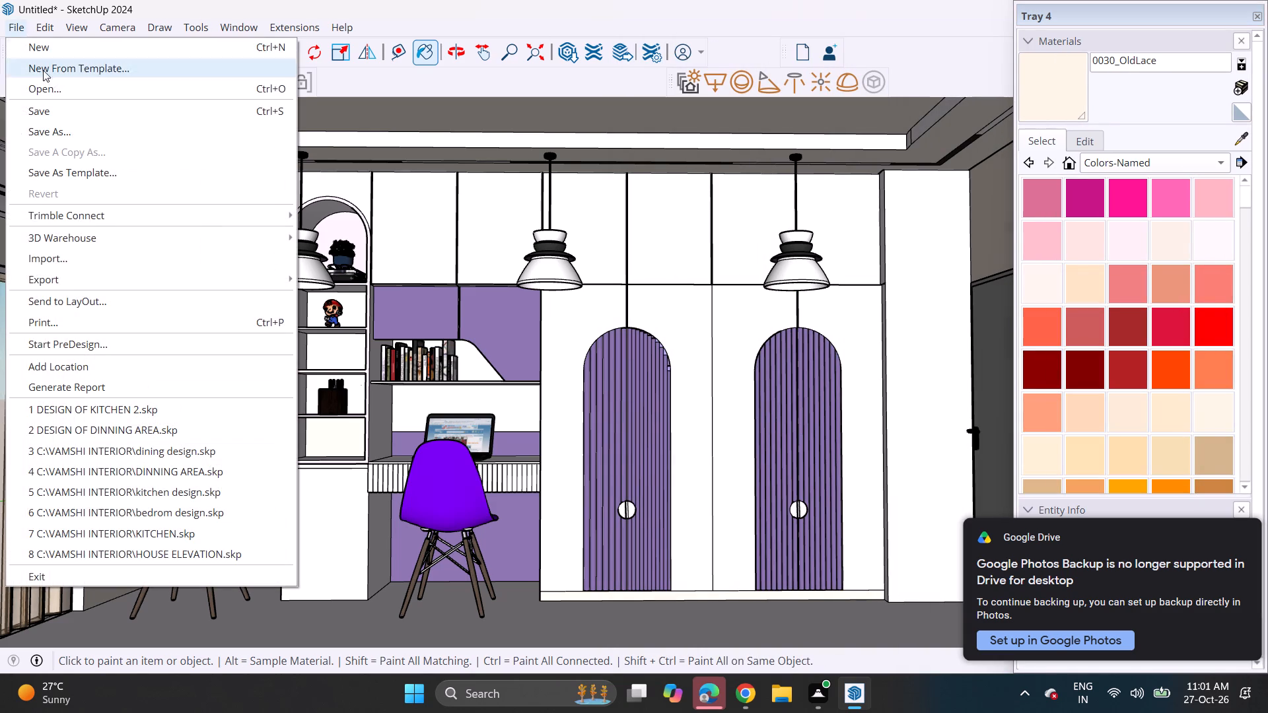
left_click(71, 271)
left_click(322, 295)
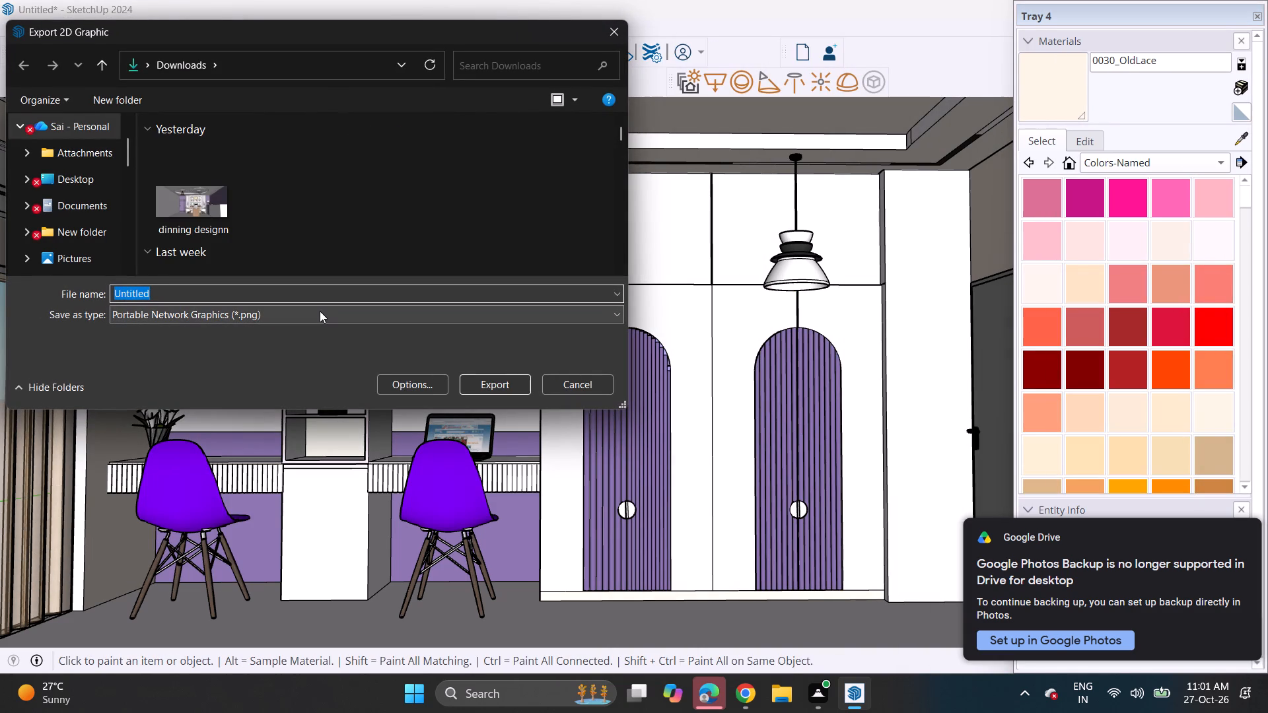
key("BackSpace")
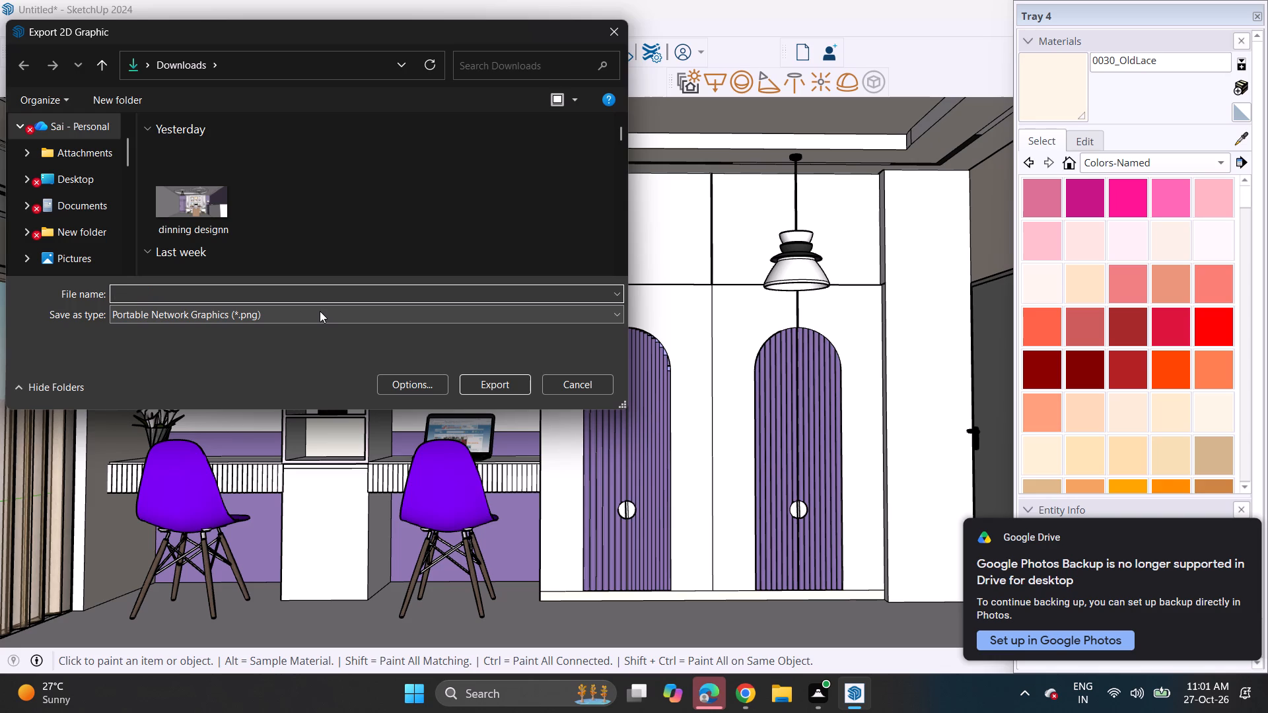
type("WARDROBE")
left_click(397, 55)
left_click(280, 133)
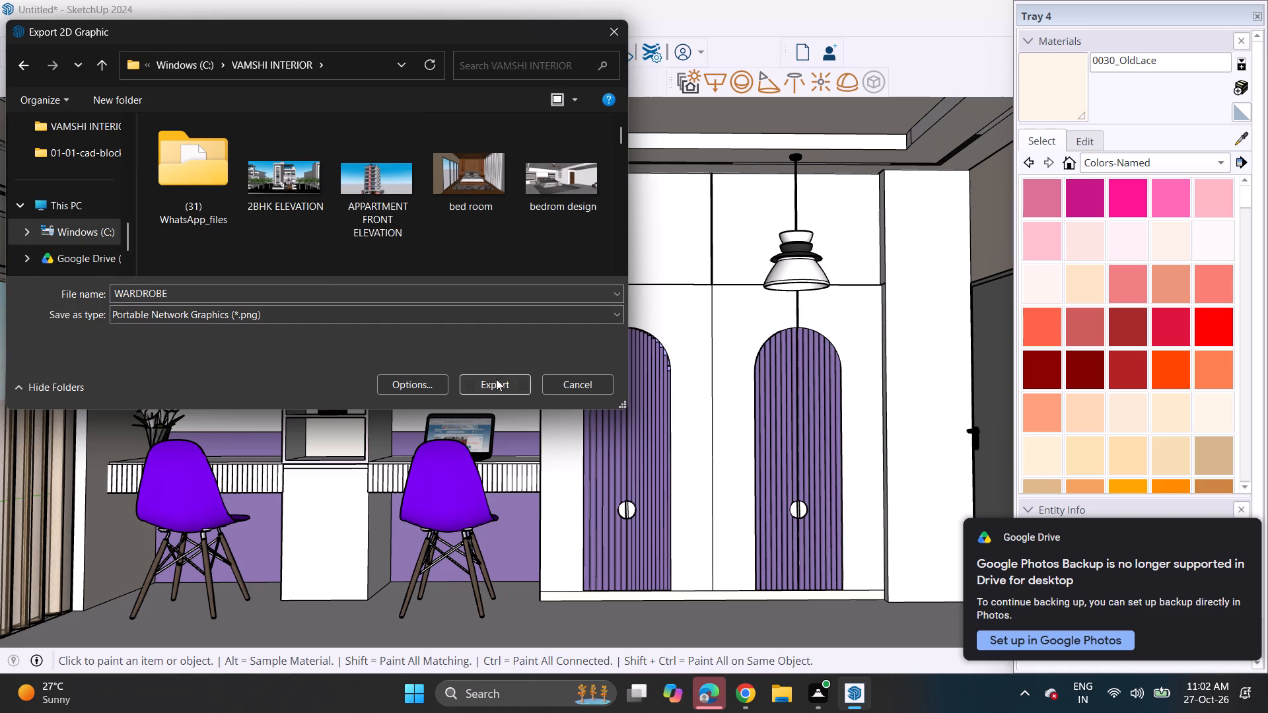
left_click(496, 379)
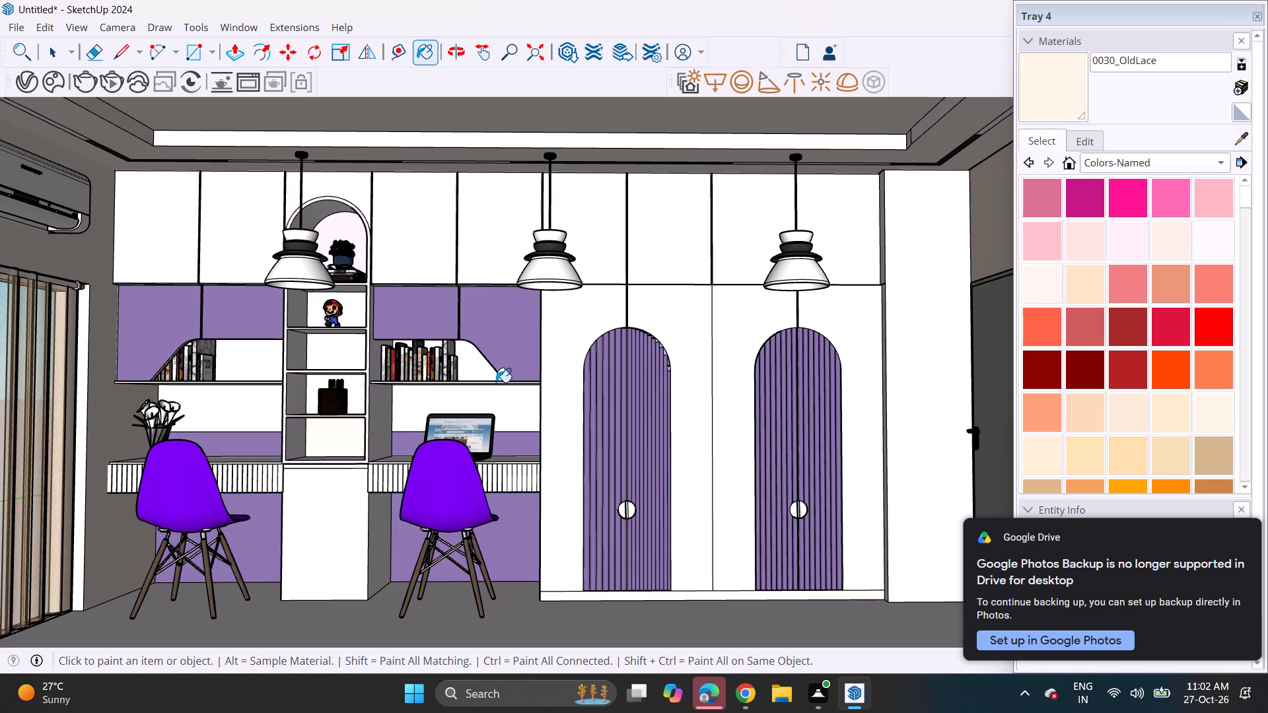
Save the model as WARDROBE in the VAMSHI INTERIOR folder.
left_click(24, 27)
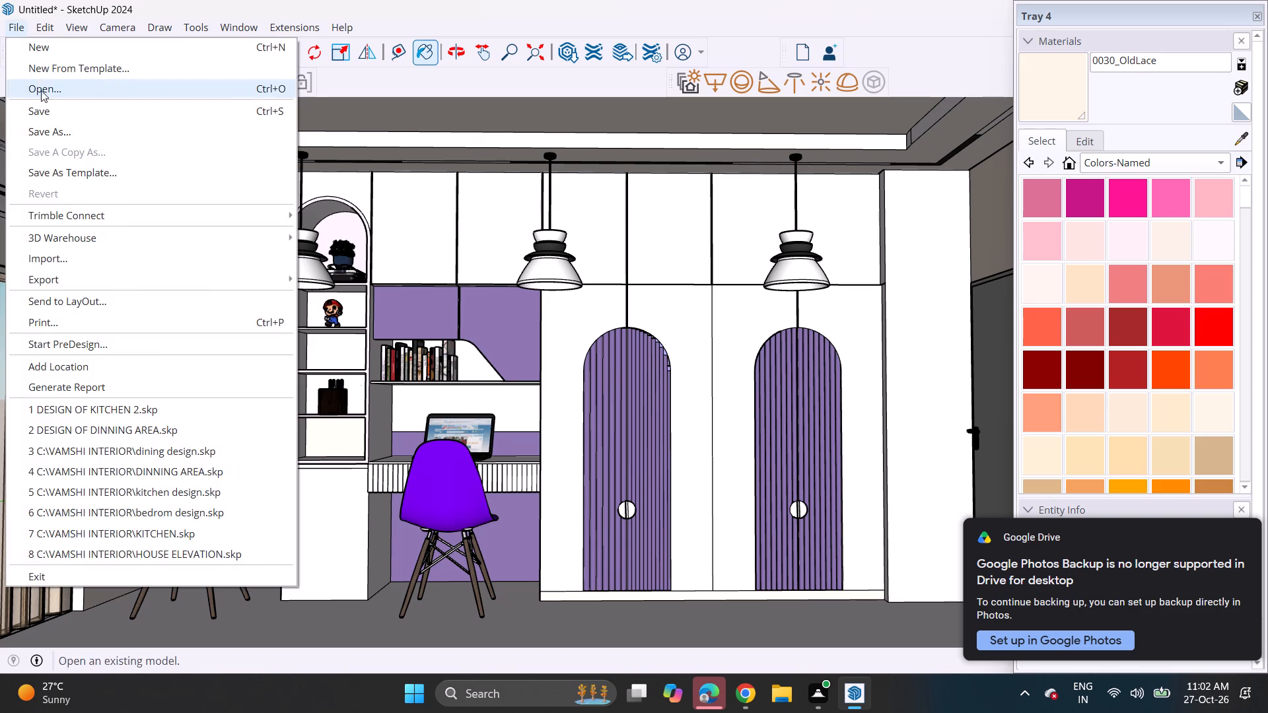
left_click(60, 133)
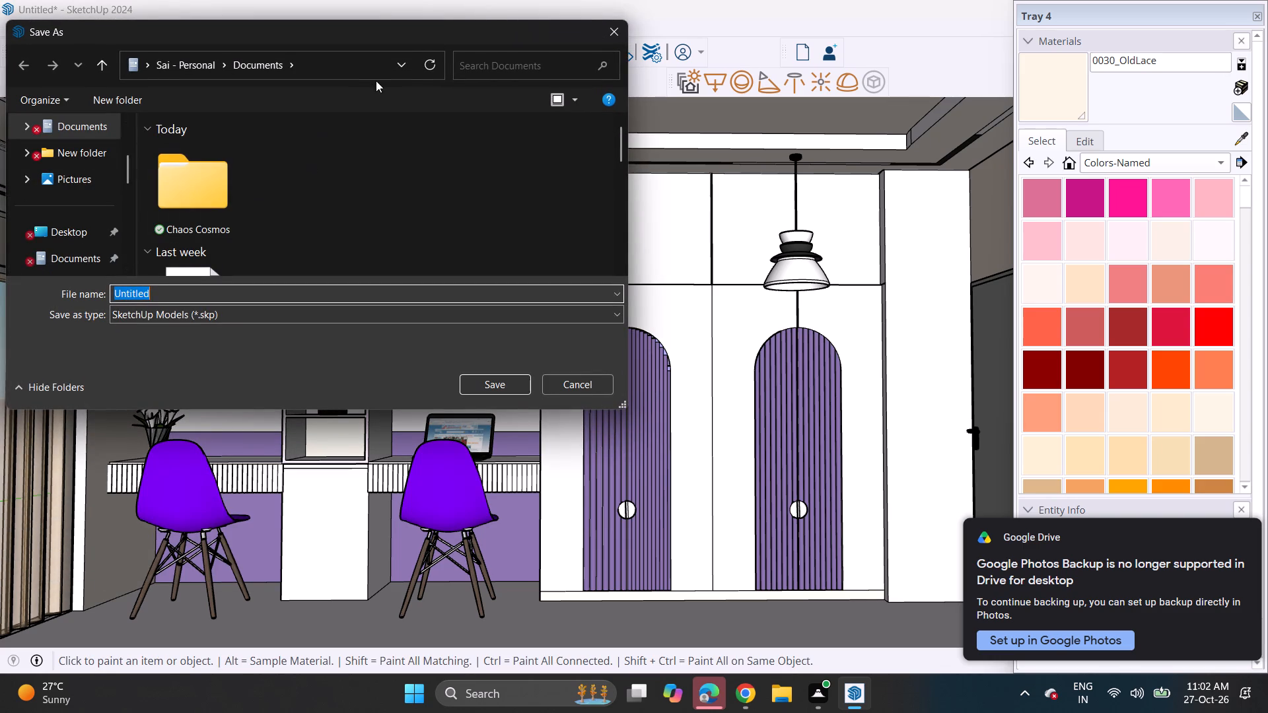
left_click(403, 53)
left_click(262, 133)
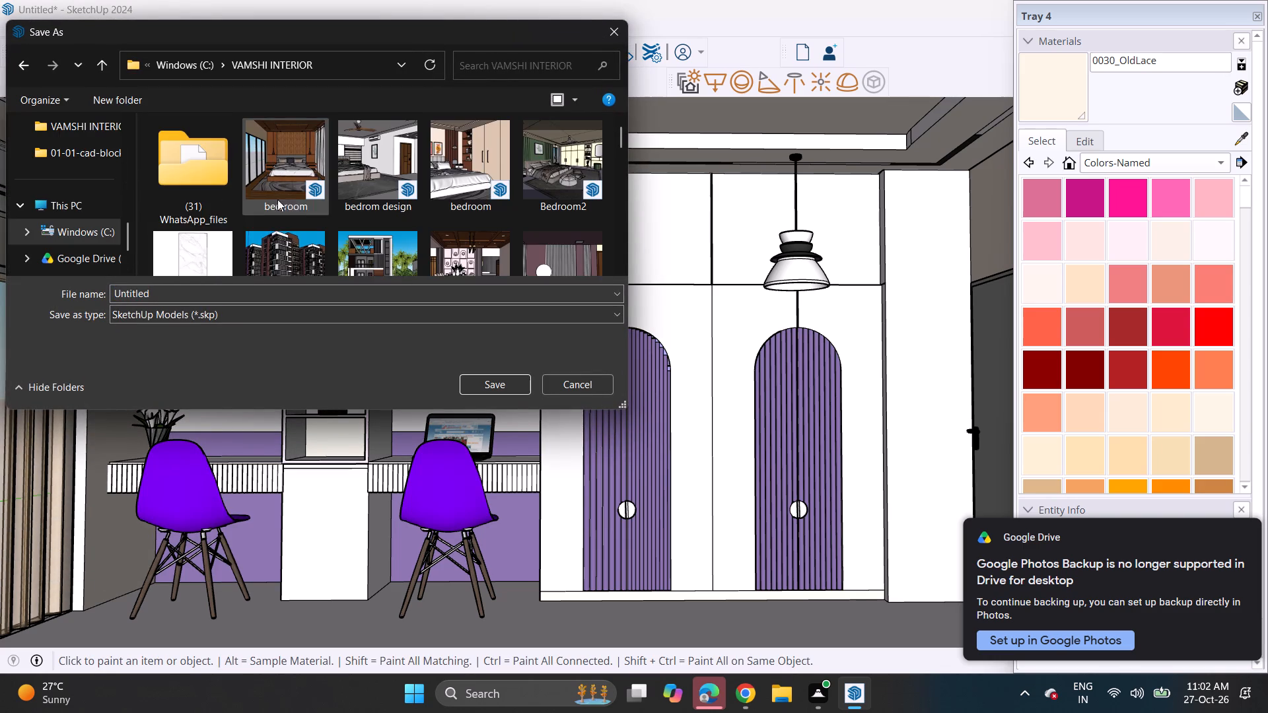
left_click(194, 289)
key("BackSpace")
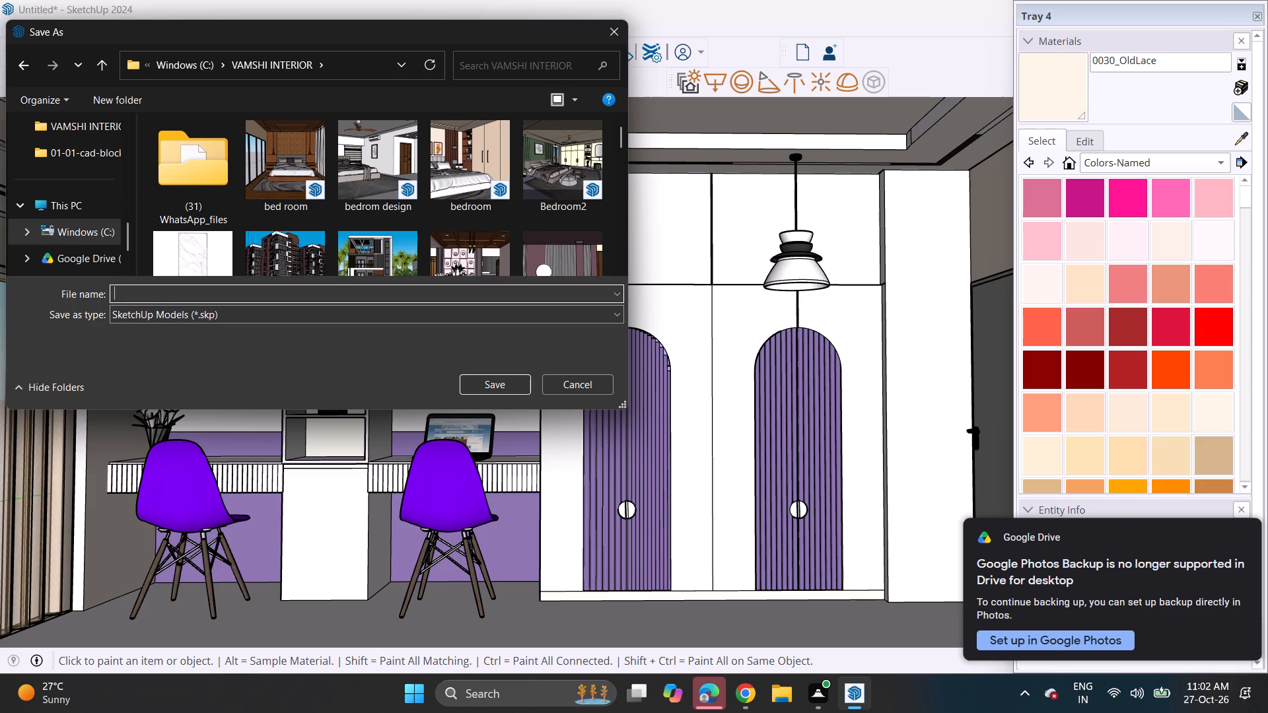
type("WARDROBE")
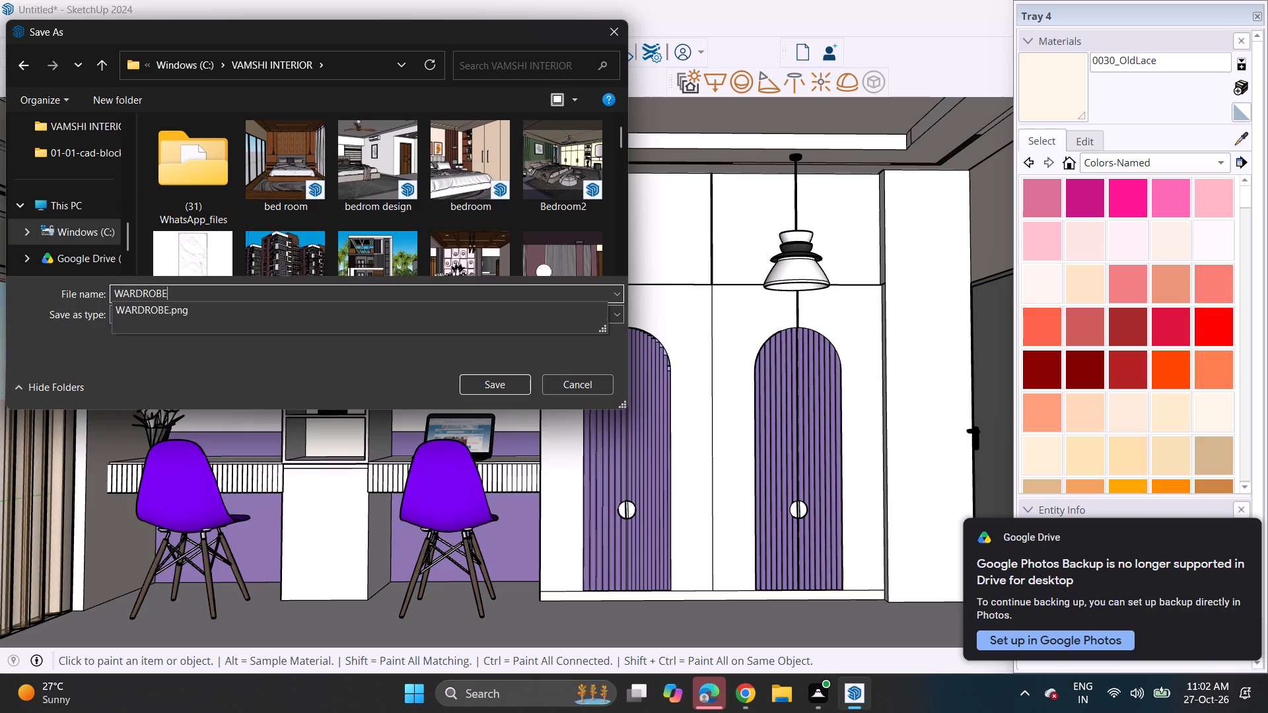
key("Return")
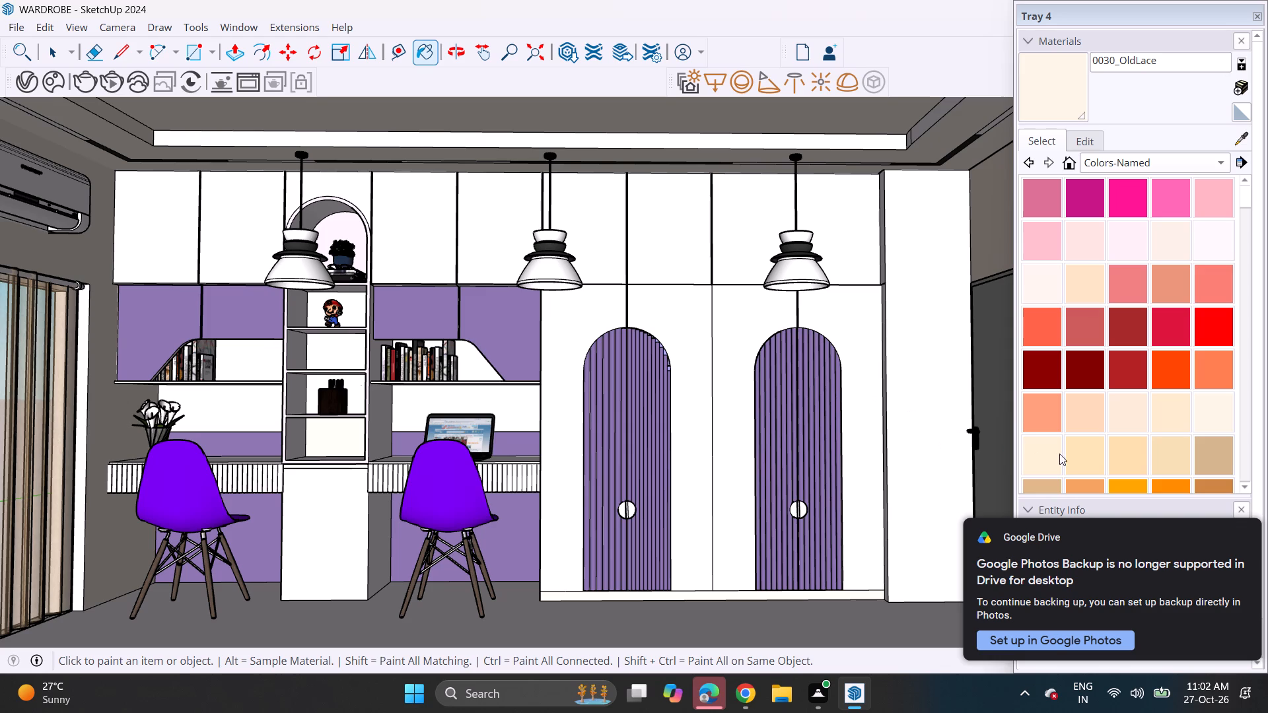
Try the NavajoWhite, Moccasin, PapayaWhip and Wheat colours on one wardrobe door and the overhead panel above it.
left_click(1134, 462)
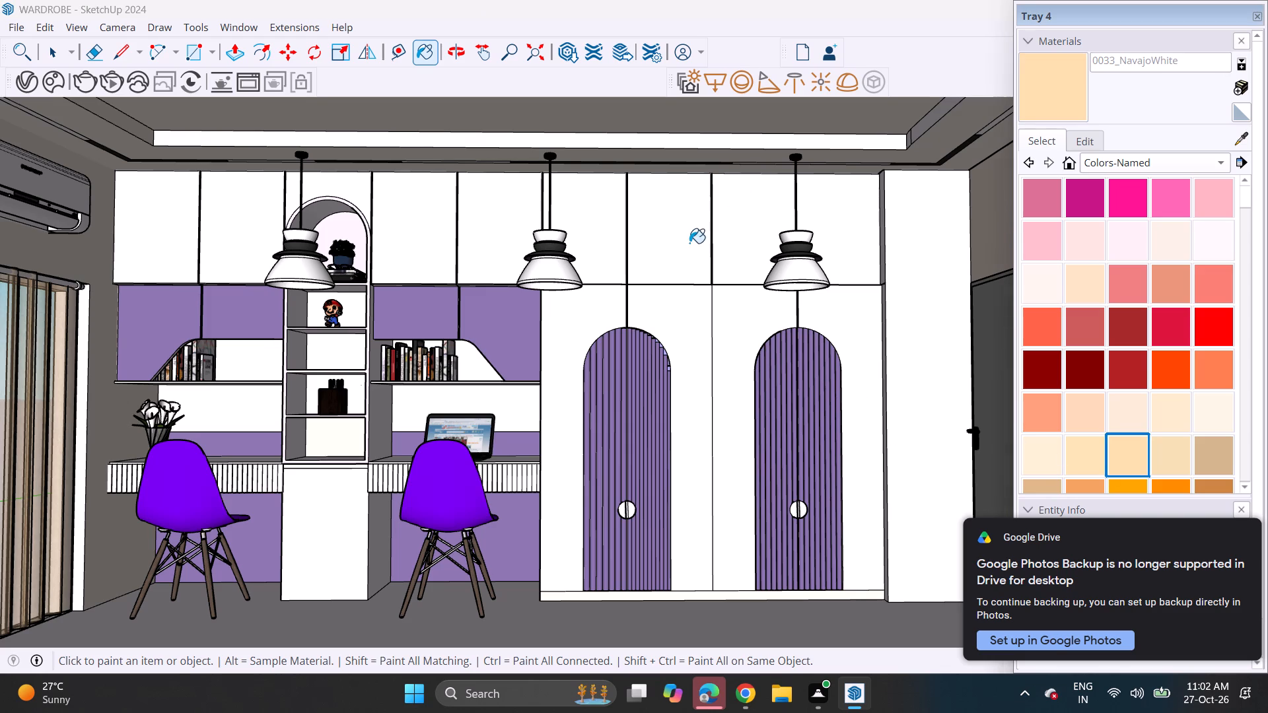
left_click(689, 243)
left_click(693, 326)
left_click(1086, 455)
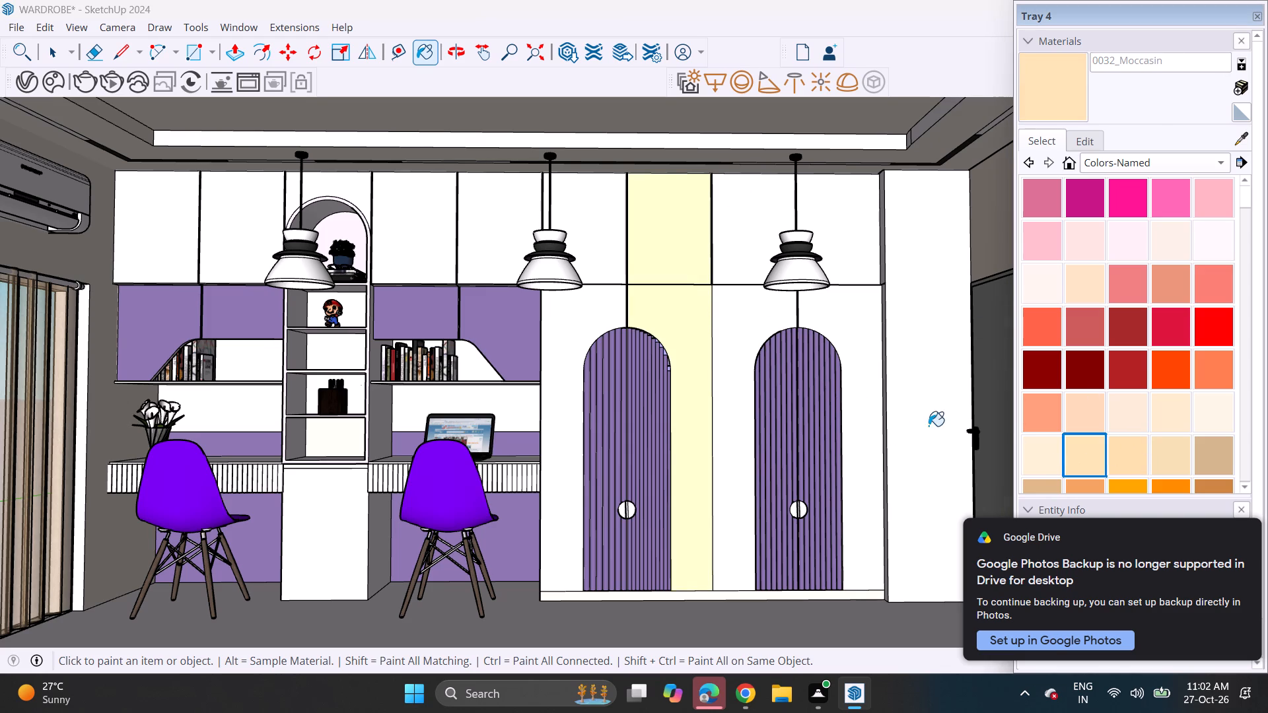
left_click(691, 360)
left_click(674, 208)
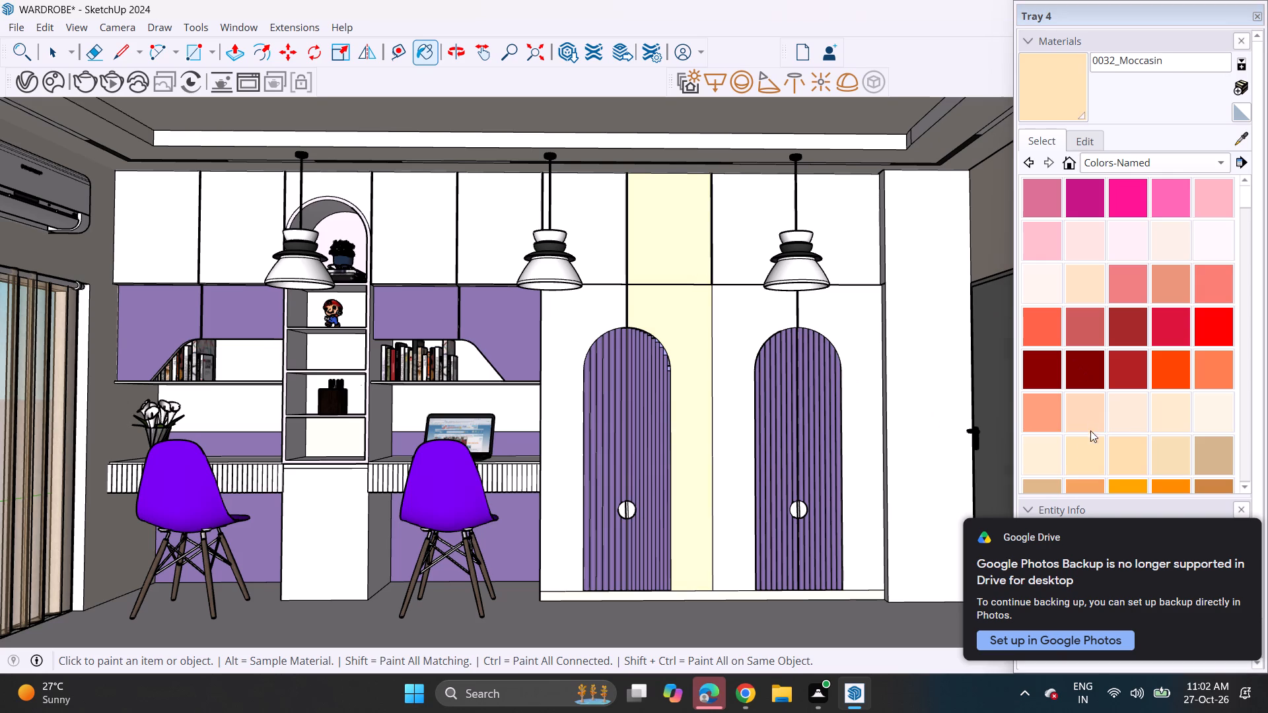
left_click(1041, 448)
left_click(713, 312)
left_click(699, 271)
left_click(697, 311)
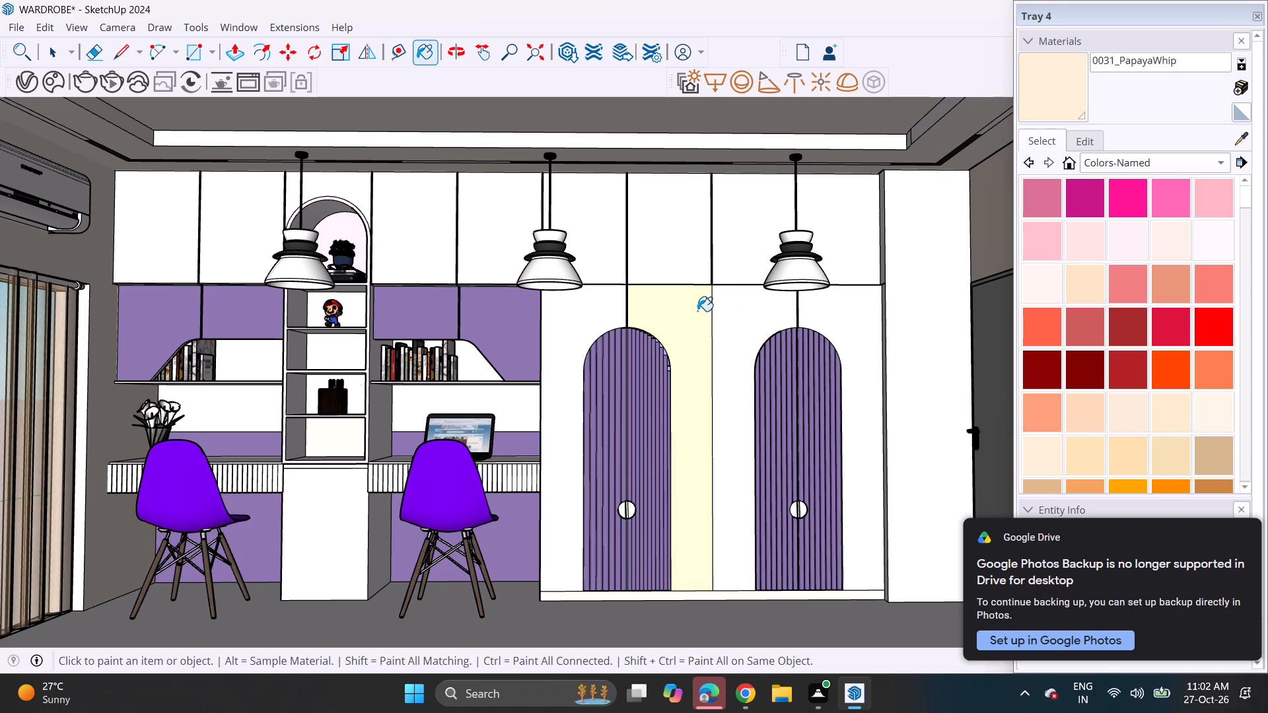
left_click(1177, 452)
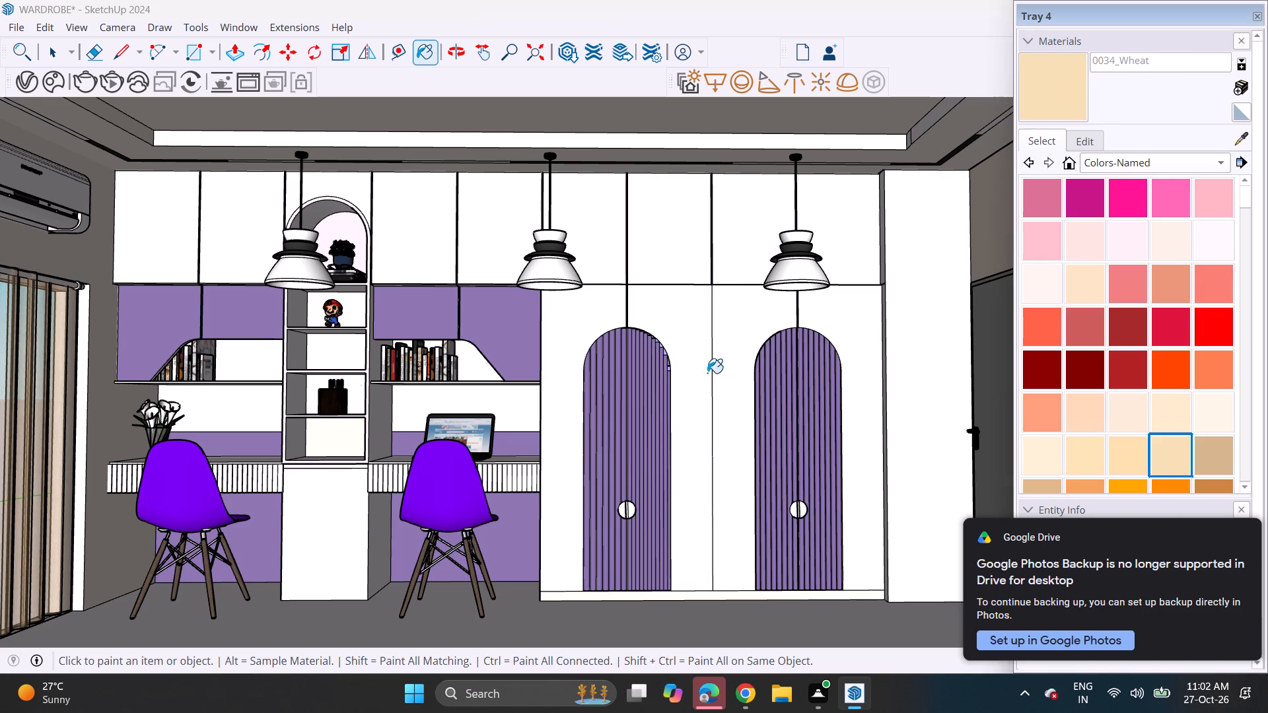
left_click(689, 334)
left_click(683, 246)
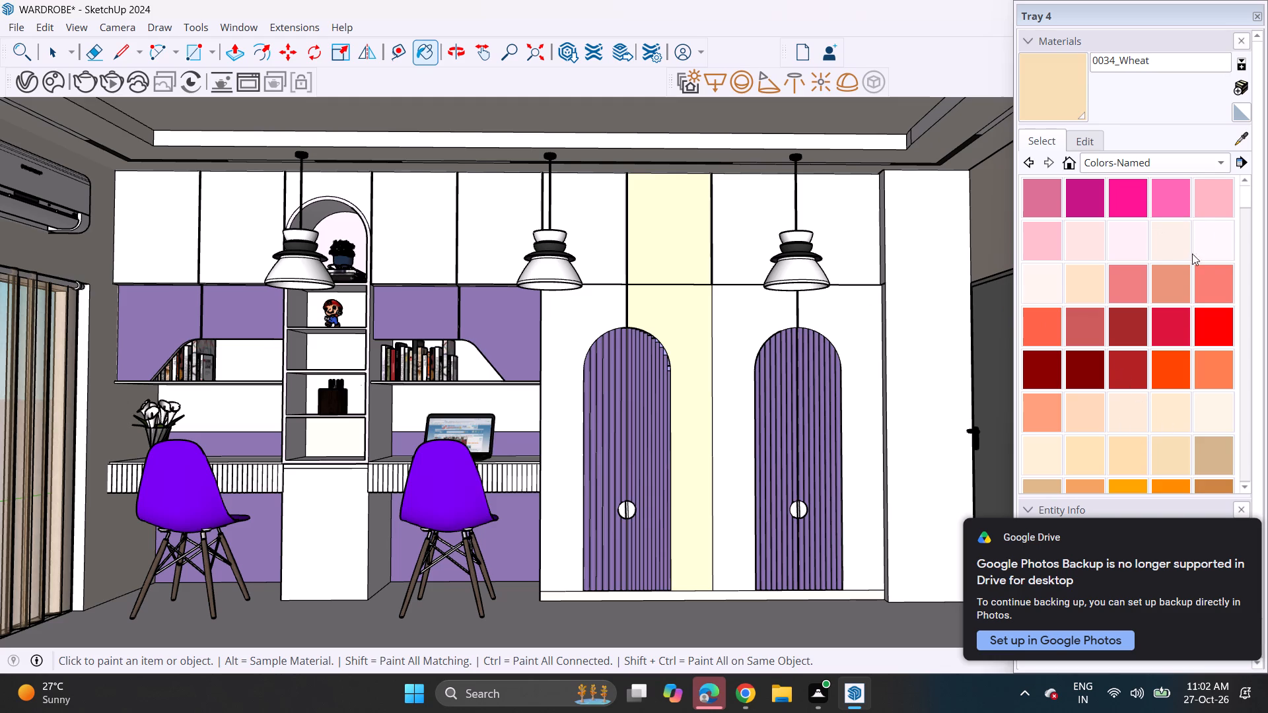
Paint the wardrobe door faces, the overhead panels above them and the tall end panel beside the wardrobe with 0012_Bisque.
left_click(1096, 284)
left_click(676, 306)
left_click(672, 265)
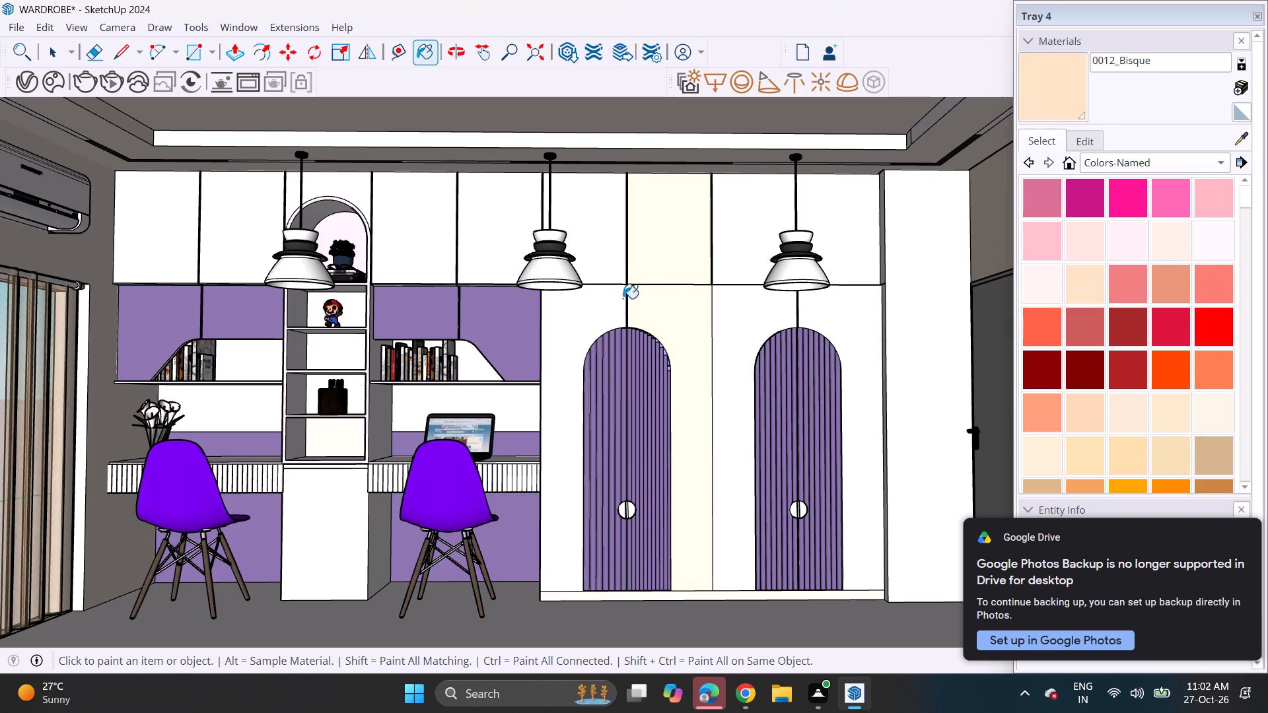
left_click(604, 305)
left_click(604, 272)
left_click(732, 261)
left_click(749, 308)
left_click(847, 316)
left_click(847, 270)
left_click(917, 263)
Paint the wall beside the door, the false ceiling surfaces and the wall behind the air conditioner with 0012_Bisque.
left_click(984, 228)
left_click(905, 163)
left_click(905, 153)
left_click(868, 131)
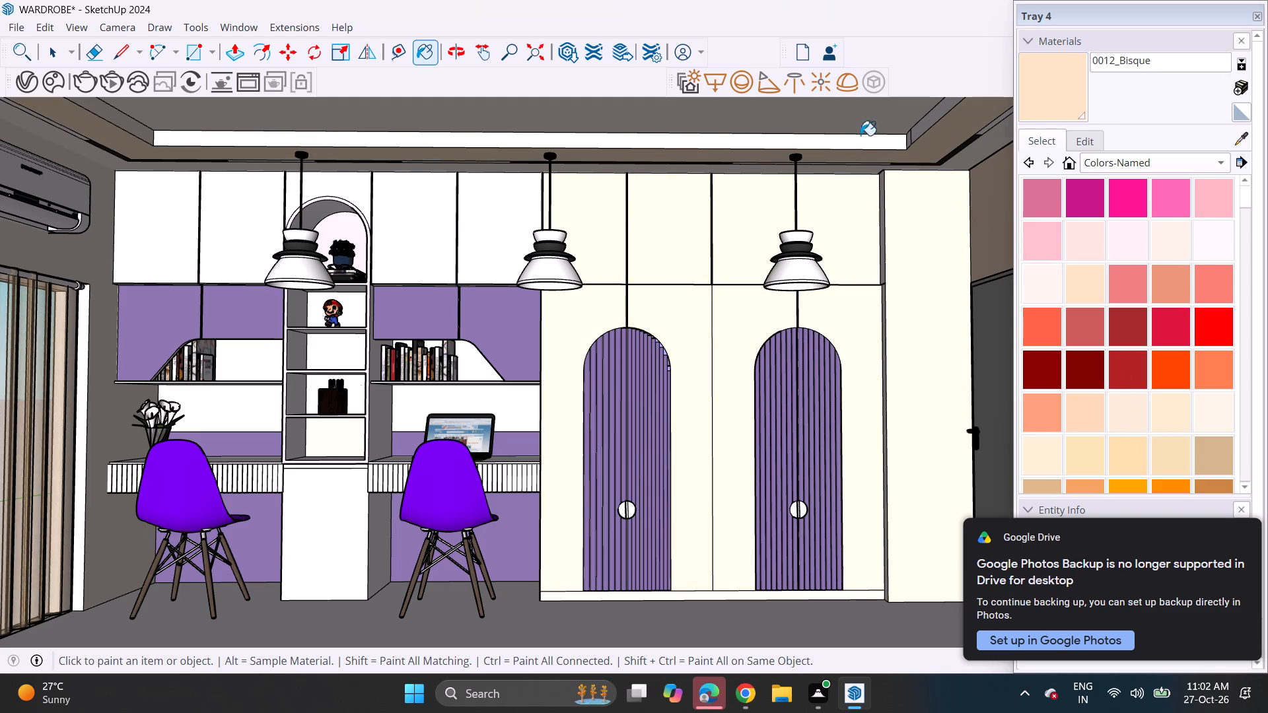
left_click(841, 147)
left_click(152, 131)
left_click(70, 252)
Paint the overhead cabinets above the flower-vase desk and the arched shelf unit's front and compartment backs with 0012_Bisque.
left_click(120, 240)
left_click_drag(195, 231, 201, 231)
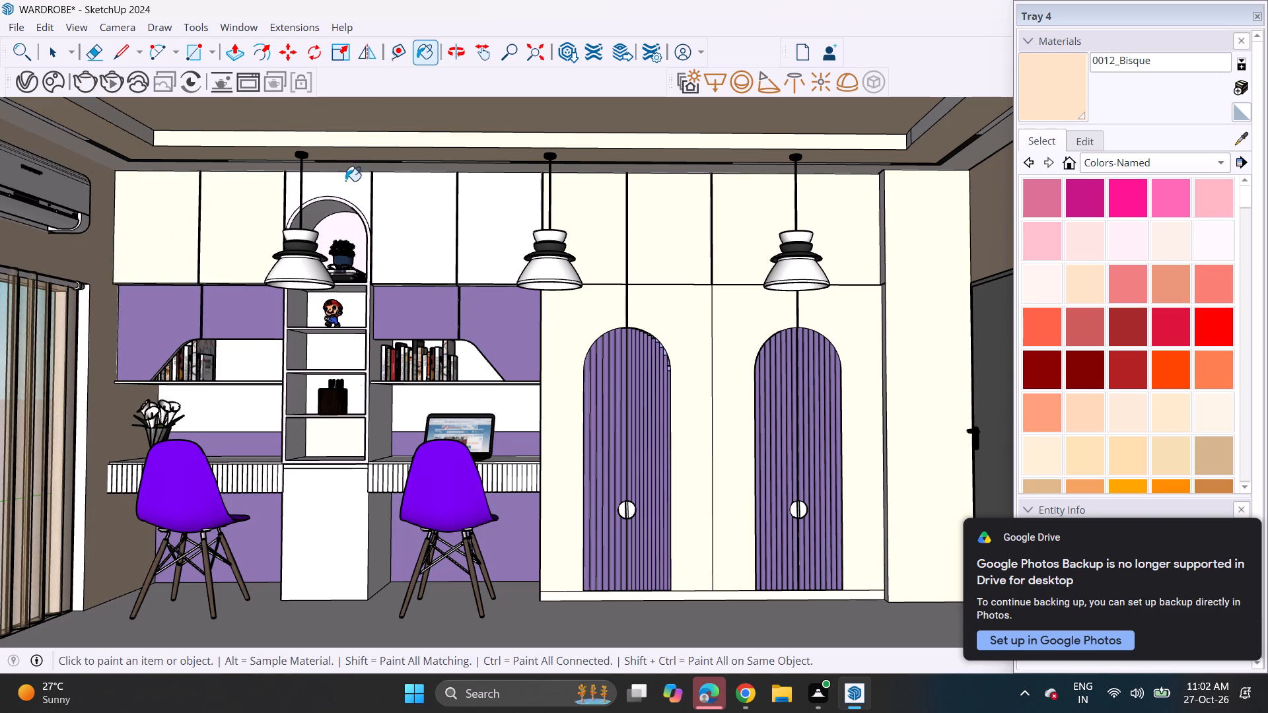
left_click(344, 181)
left_click(363, 225)
left_click(355, 220)
left_click(365, 221)
left_click(351, 302)
left_click(351, 346)
left_click(345, 377)
left_click_drag(353, 411, 351, 422)
left_click(343, 438)
Paint the shelf unit's side faces and the white back panels above both desks with 0012_Bisque.
left_click(387, 414)
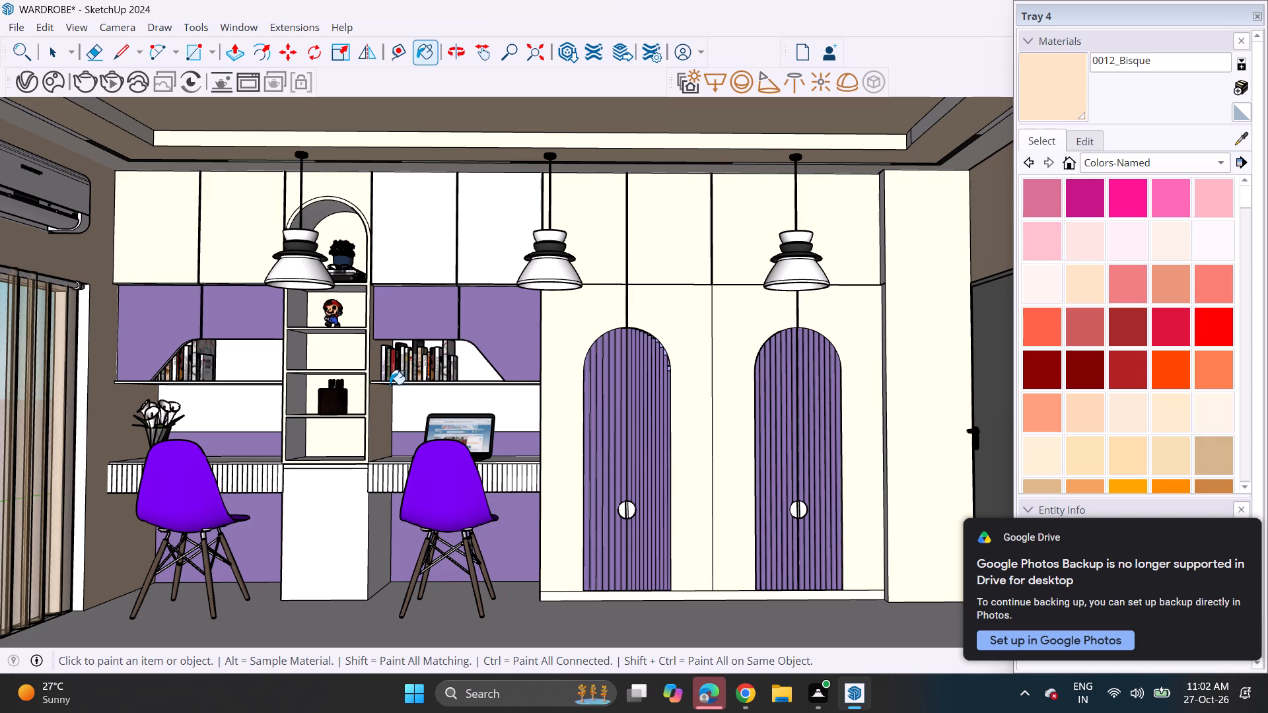
left_click(390, 384)
left_click(263, 382)
left_click(263, 366)
left_click(264, 399)
left_click(435, 397)
left_click(472, 366)
Paint the two overhead cabinets above the laptop desk and the shelf unit's base column with 0012_Bisque.
left_click(437, 257)
left_click(487, 248)
left_click(344, 507)
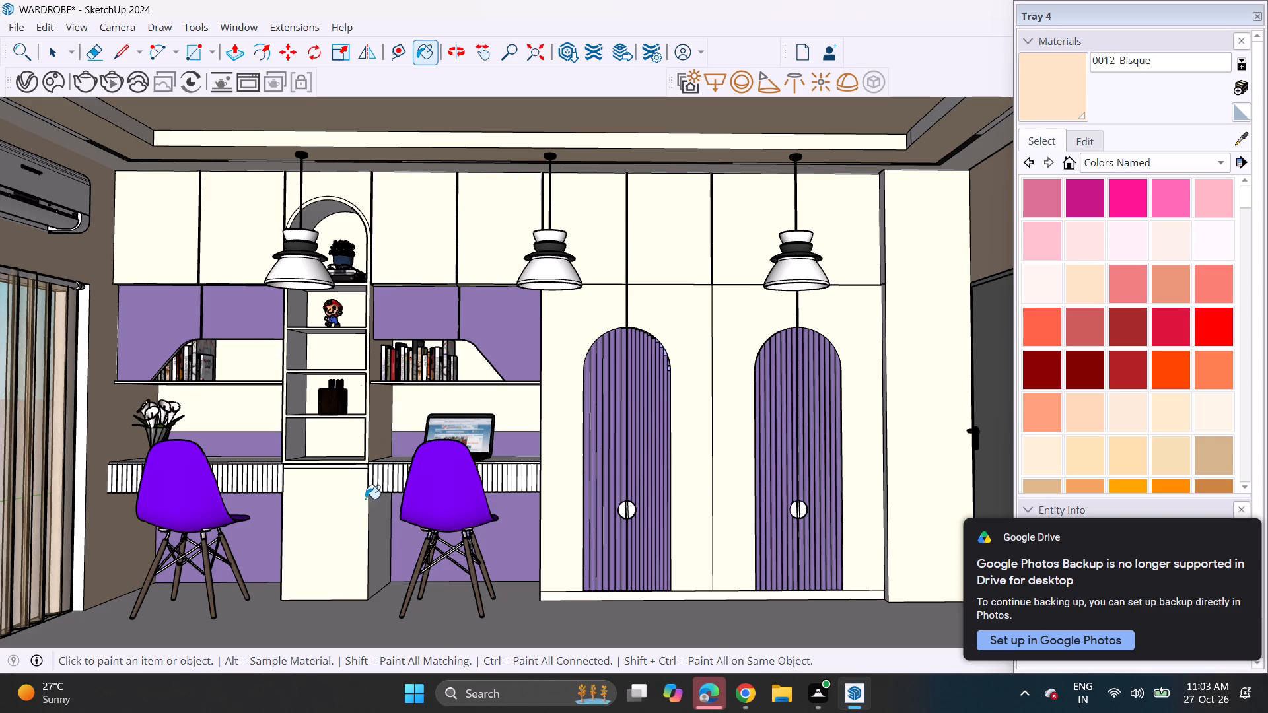
Paint the shelf unit's bottom edge above the base column and the false ceiling's side surfaces with 0012_Bisque.
left_click(341, 463)
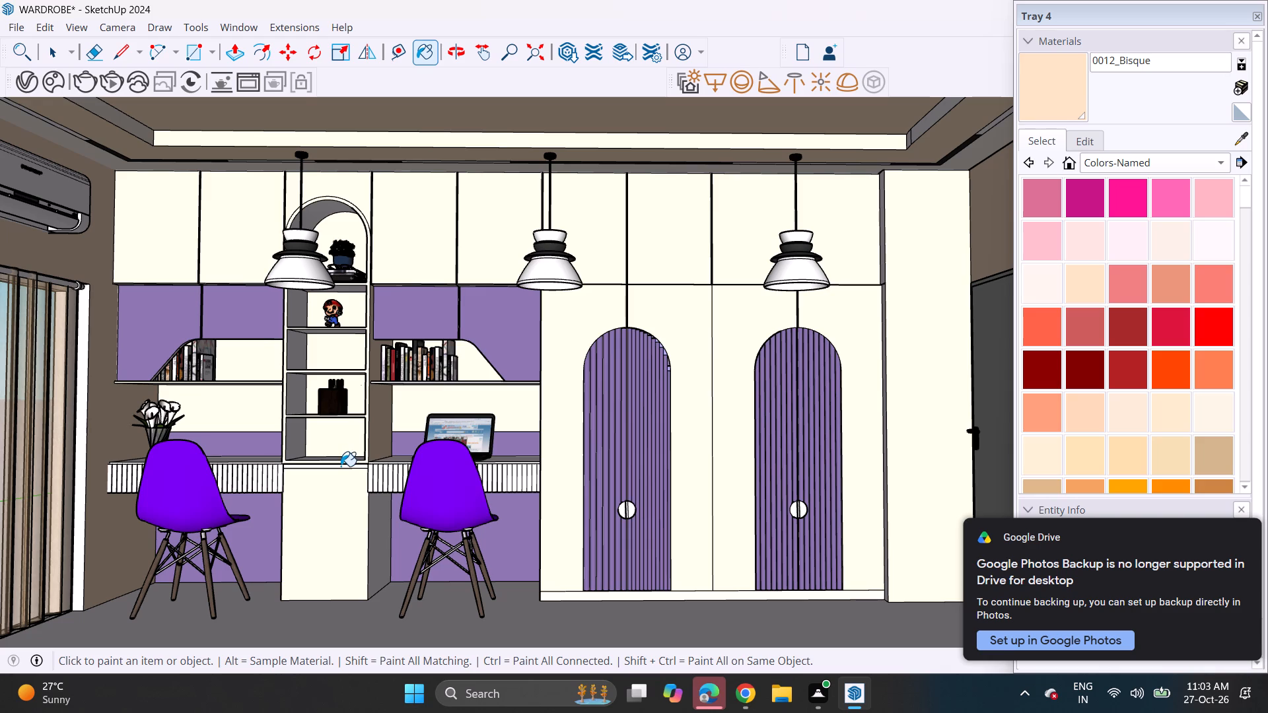
left_click(341, 466)
left_click(122, 121)
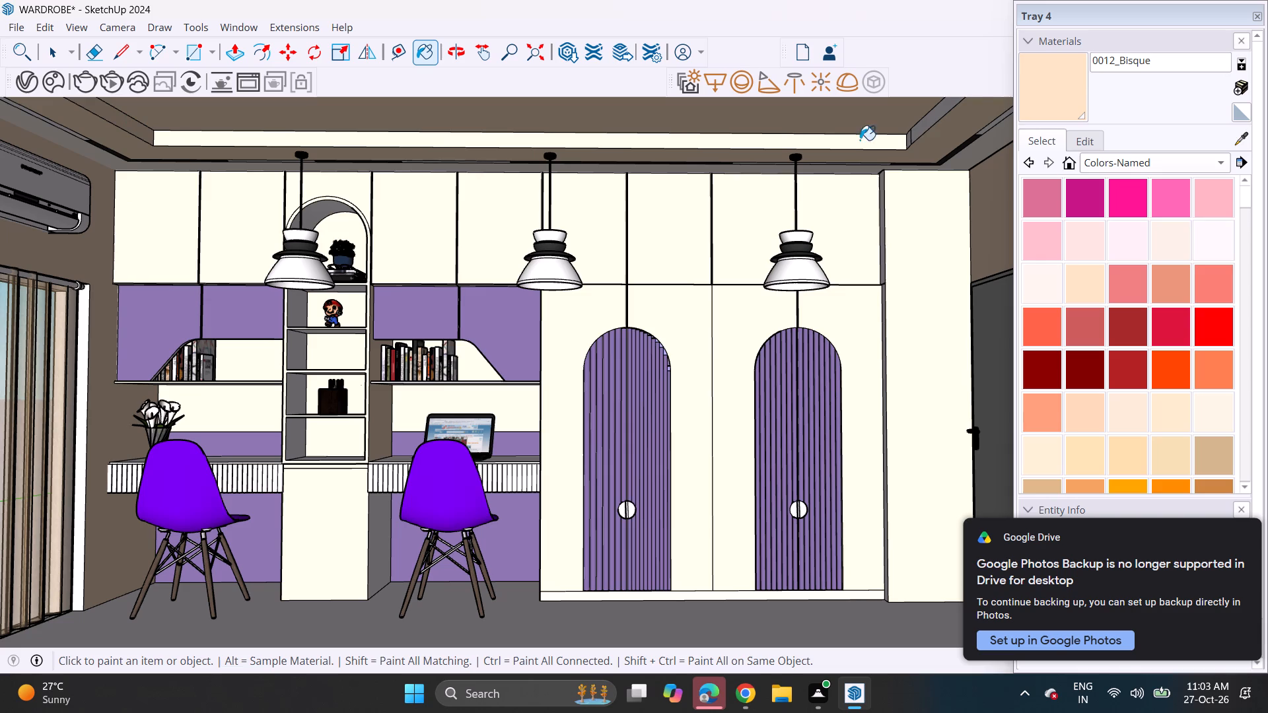
left_click(919, 127)
left_click(989, 143)
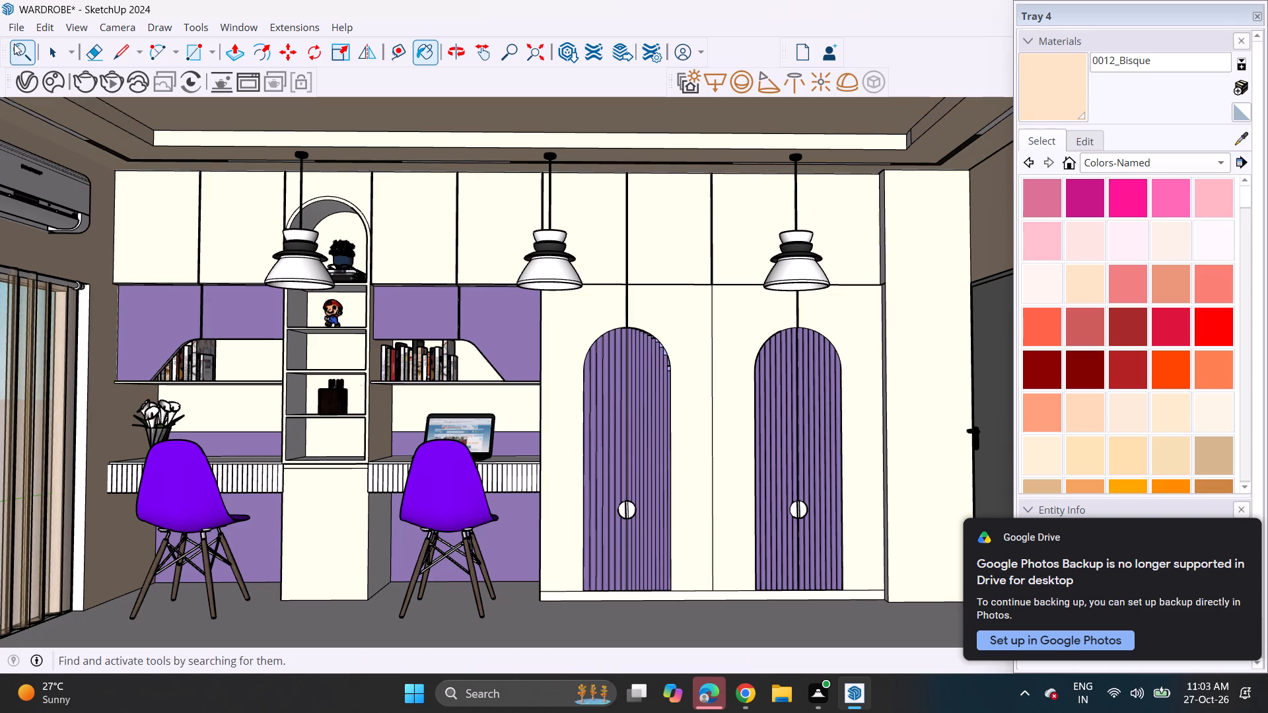
Export the current view as a 2D PNG image named WARDROBE in the VAMSHI INTERIOR folder.
left_click(20, 27)
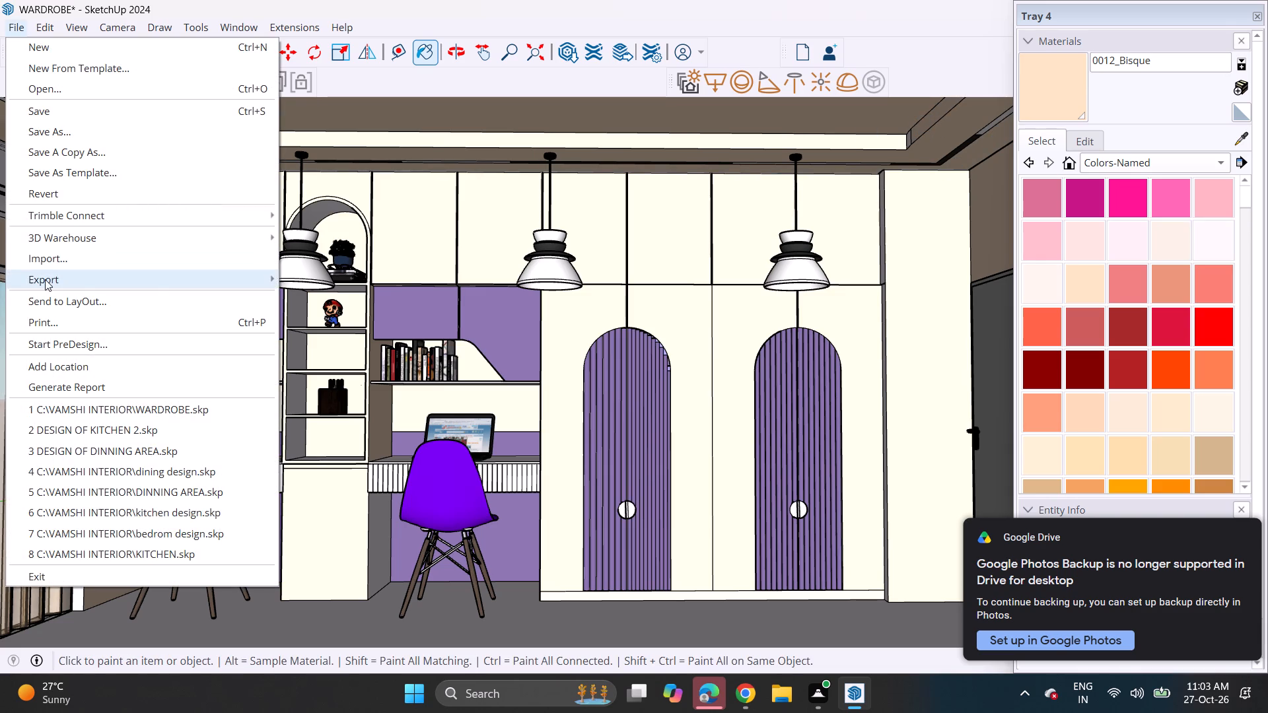
left_click(46, 283)
left_click(353, 290)
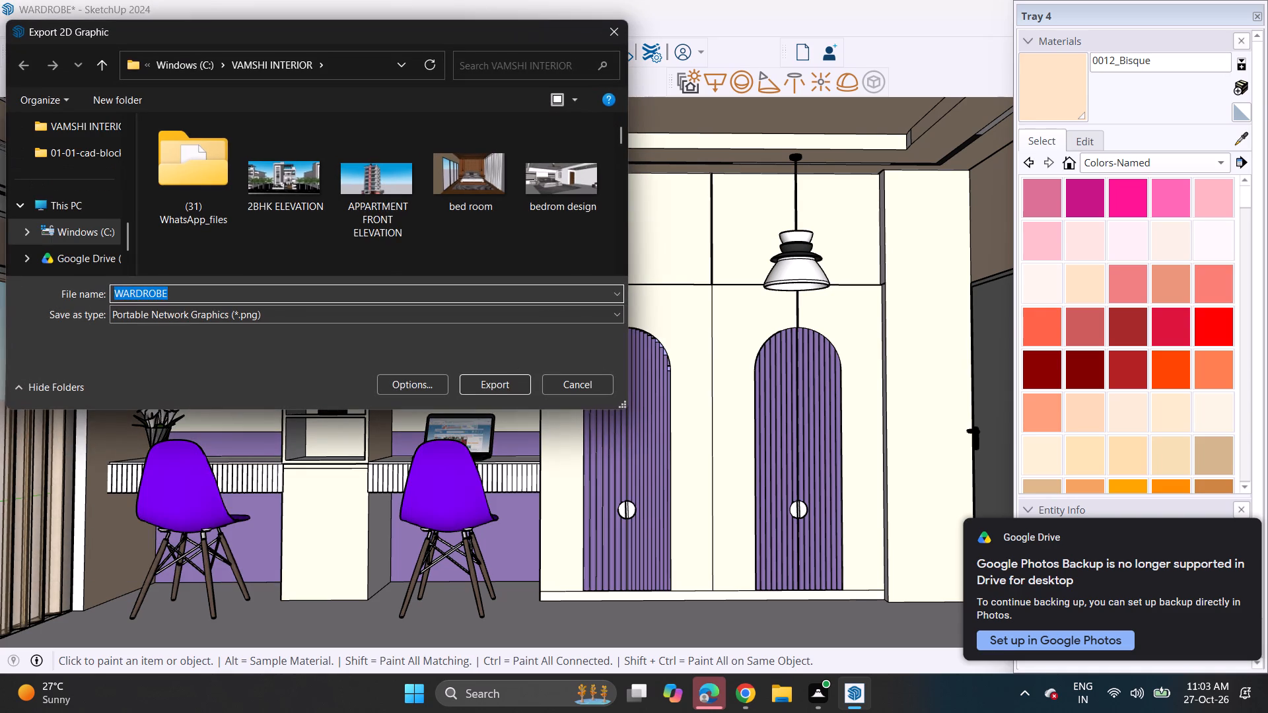
left_click(489, 390)
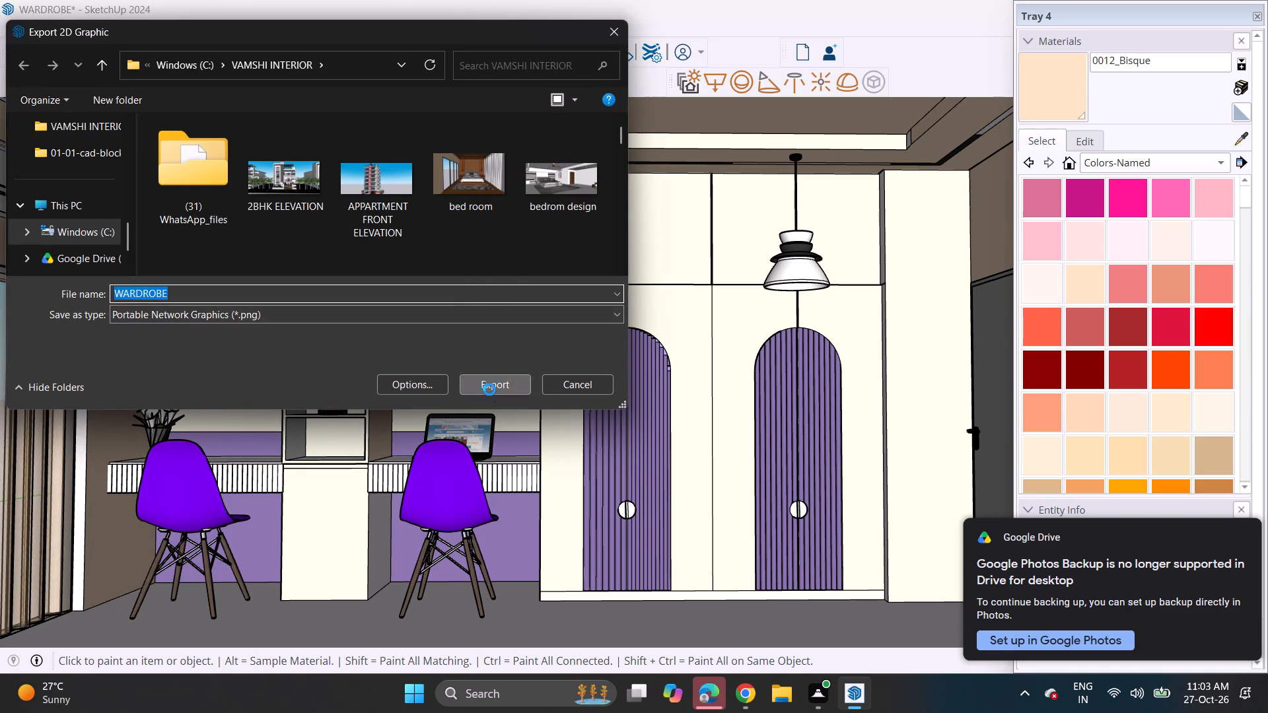
left_click(684, 353)
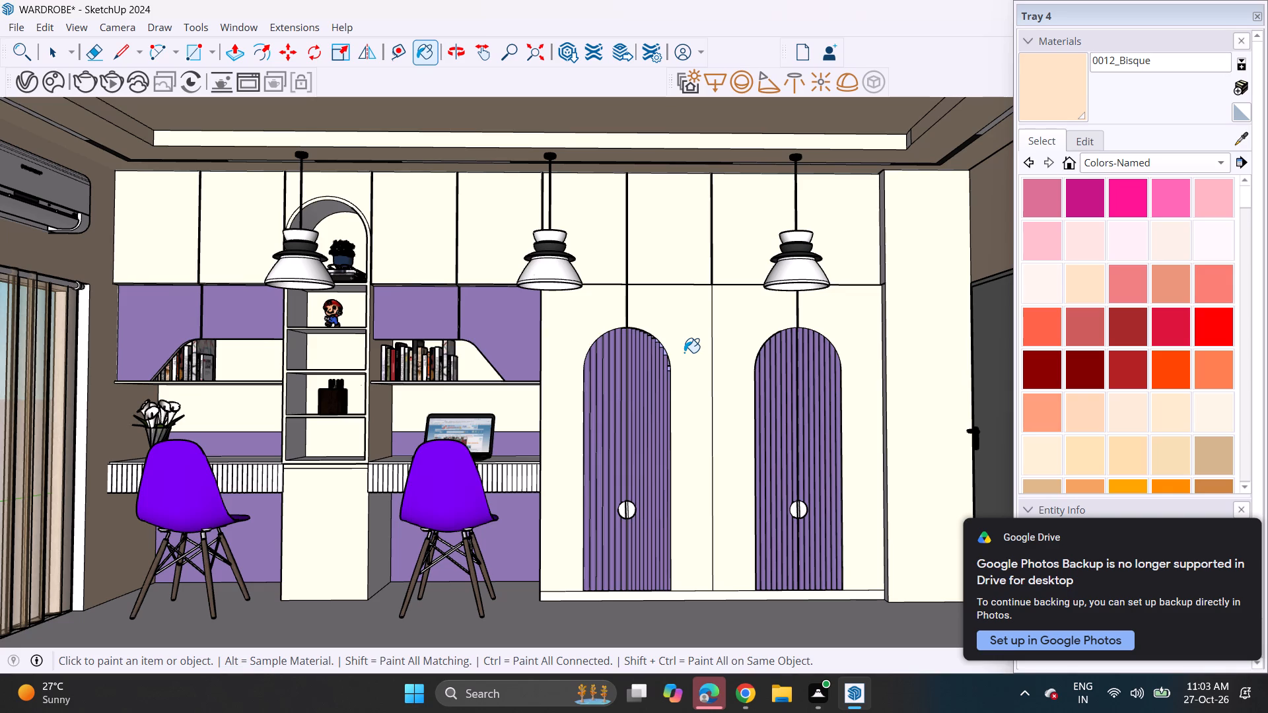
Save the model as WARDROBE in SketchUp format in the VAMSHI INTERIOR folder, replacing the existing file.
left_click(15, 26)
left_click(69, 135)
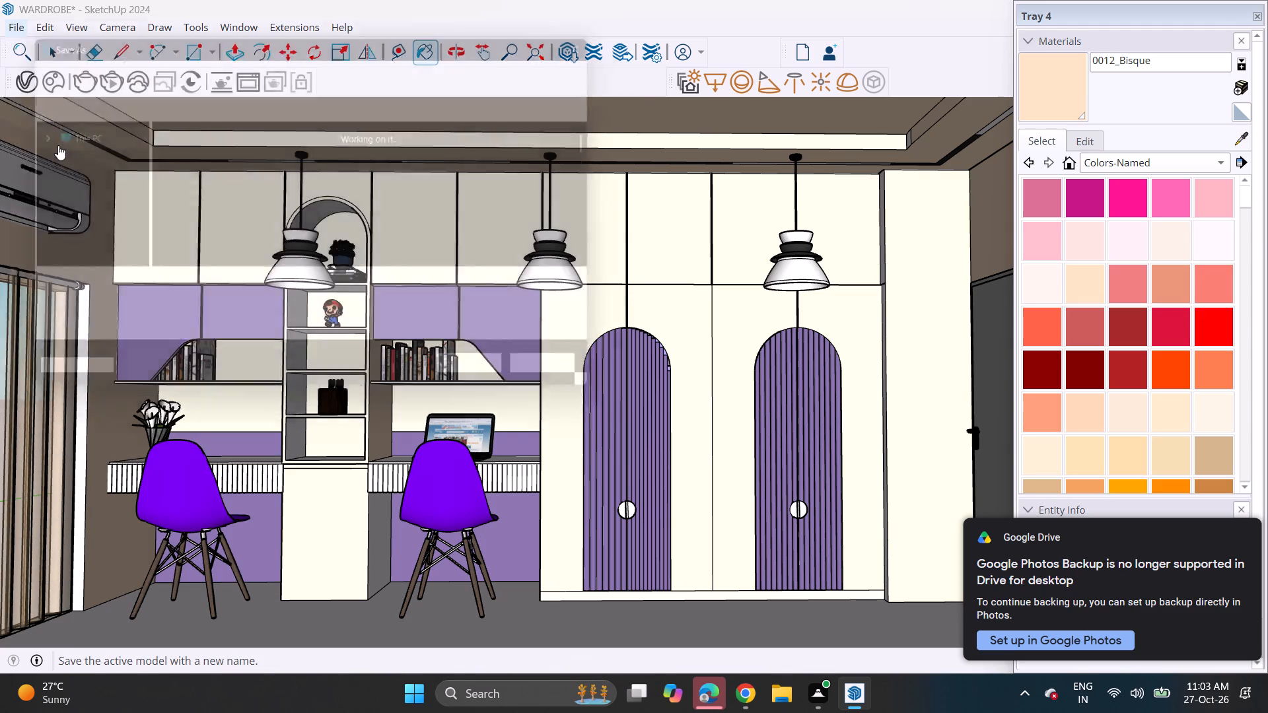
left_click(486, 380)
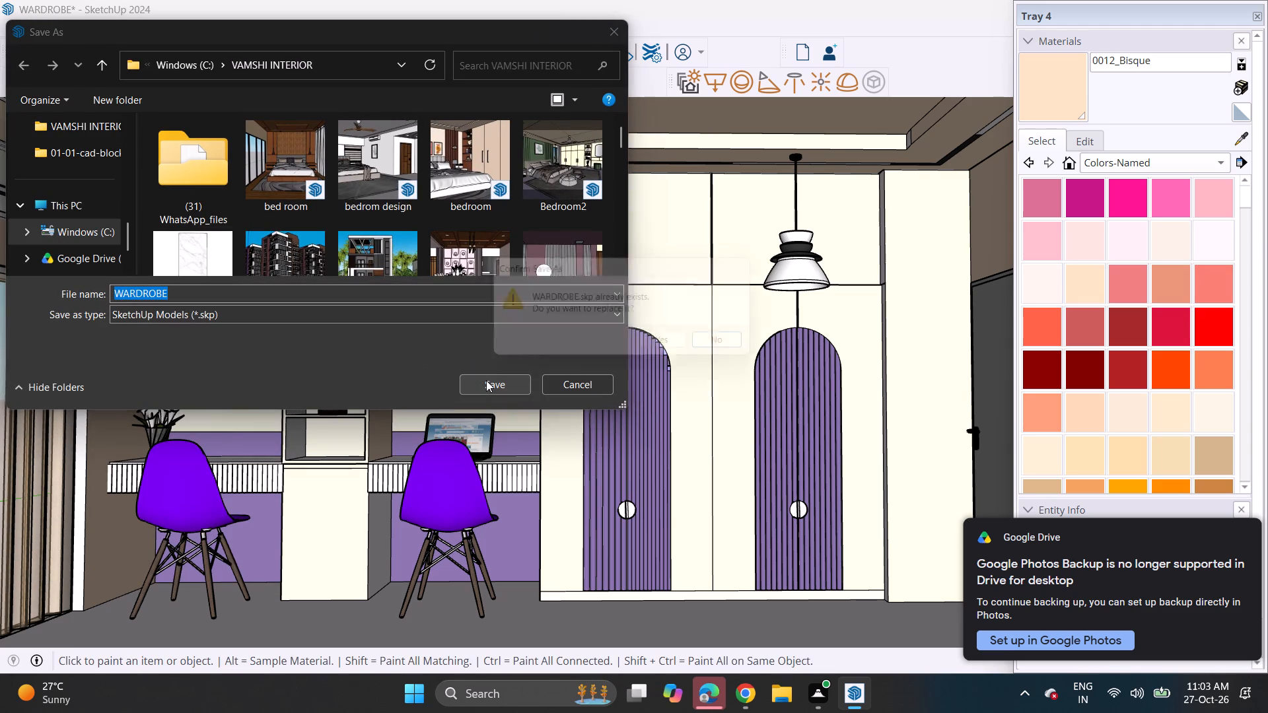
left_click(677, 352)
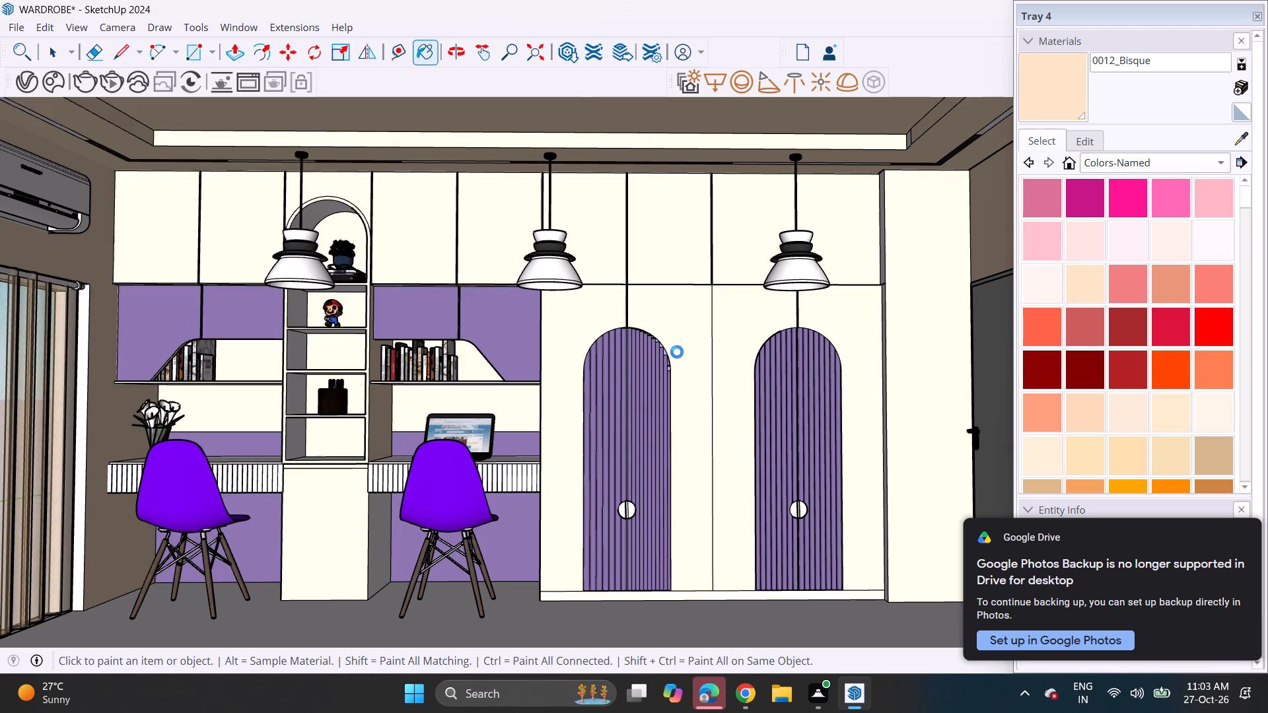